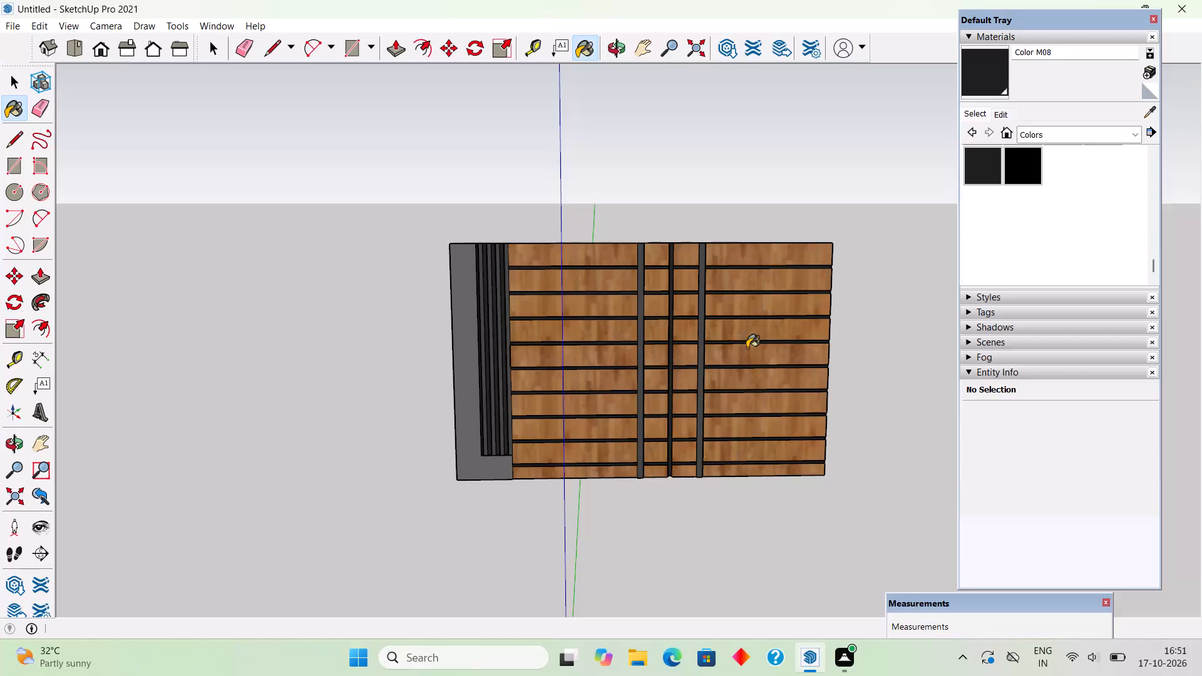
Unhide all hidden geometry so the rest of the house returns around the infill panel.
key("space")
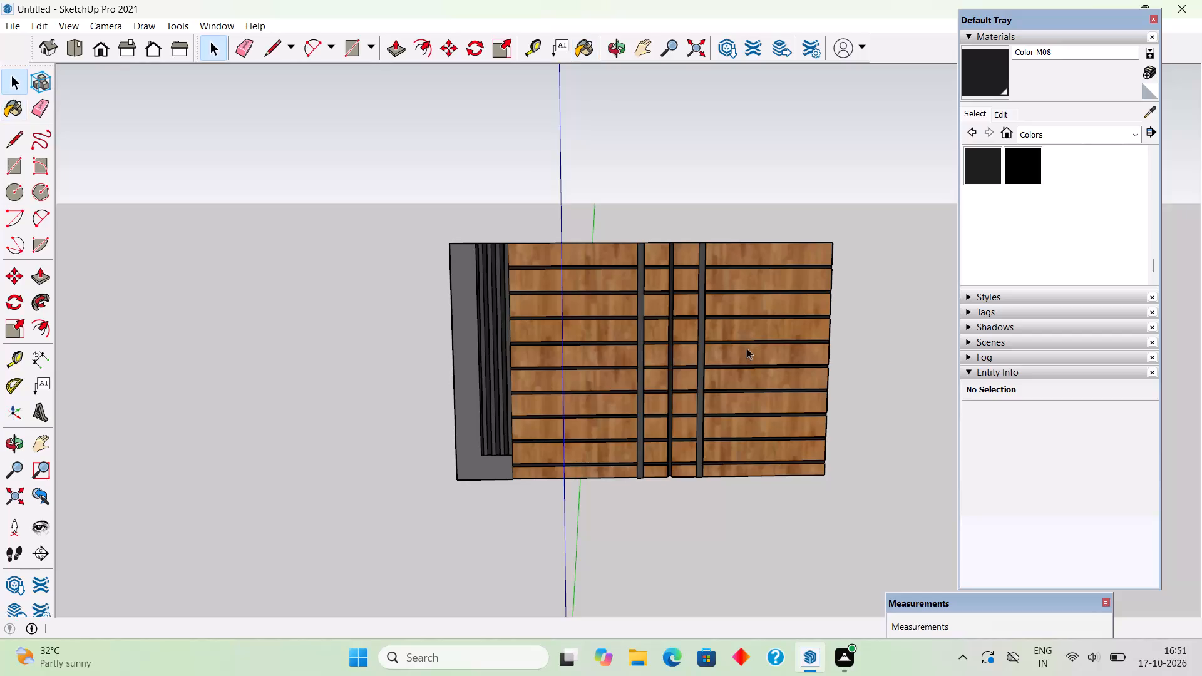
scroll(747, 348, "down", 4)
scroll(826, 354, "up", 5)
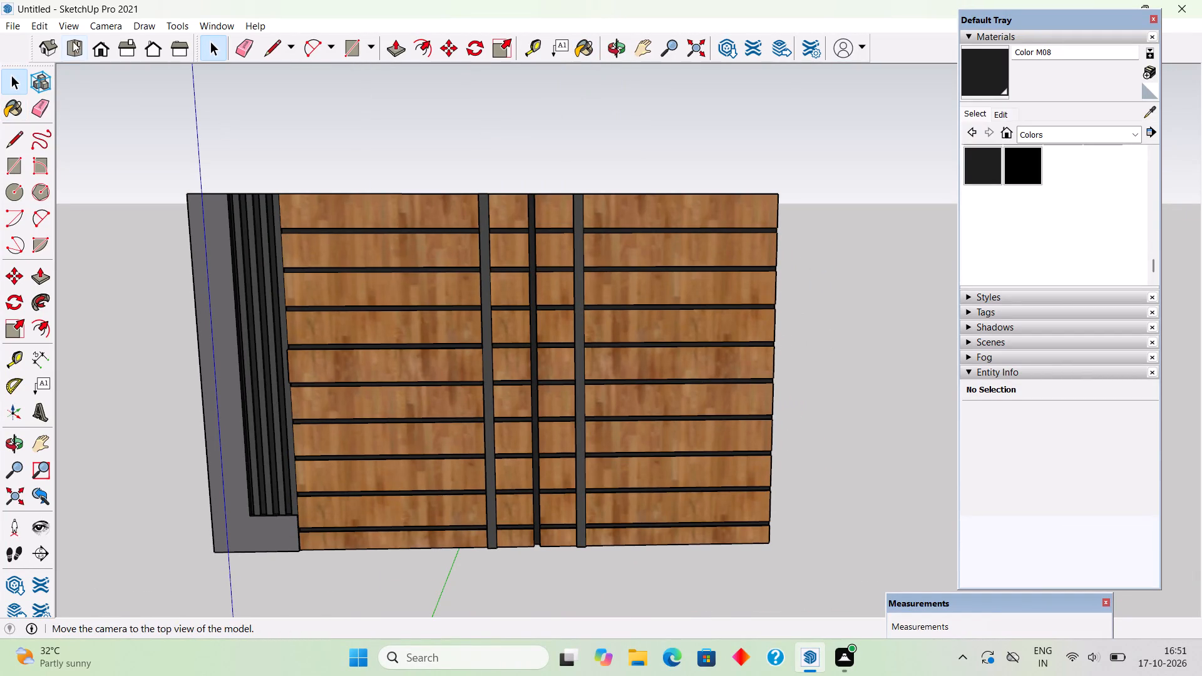
left_click(46, 24)
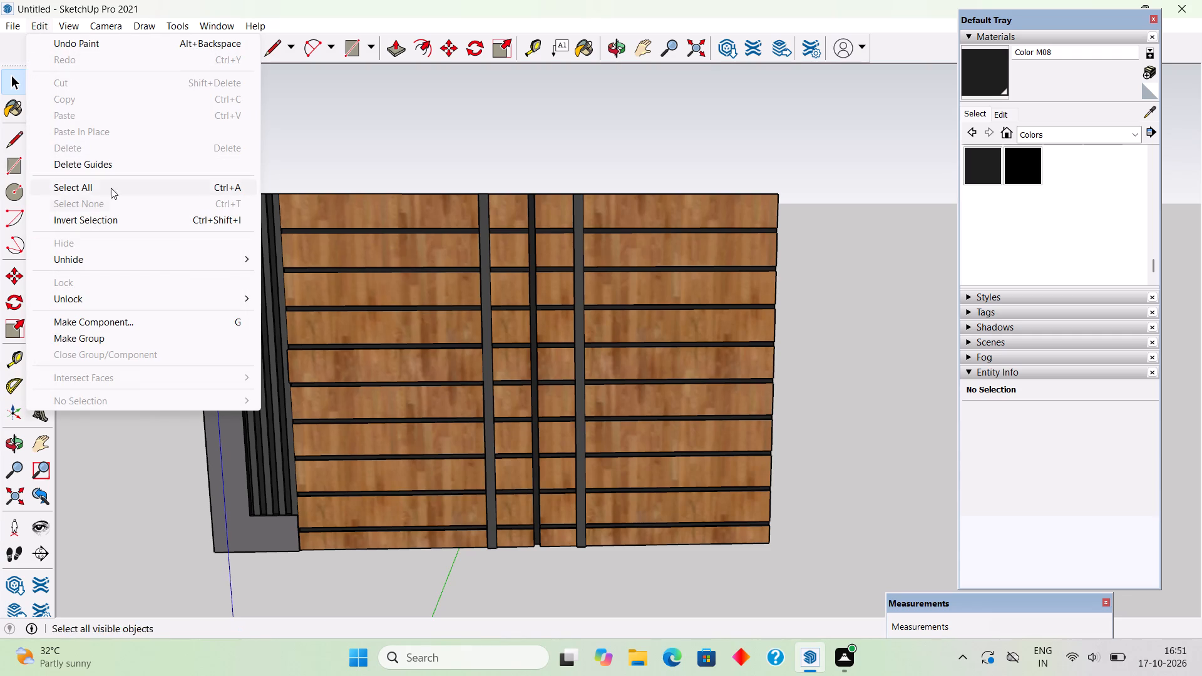
left_click(120, 257)
left_click(264, 295)
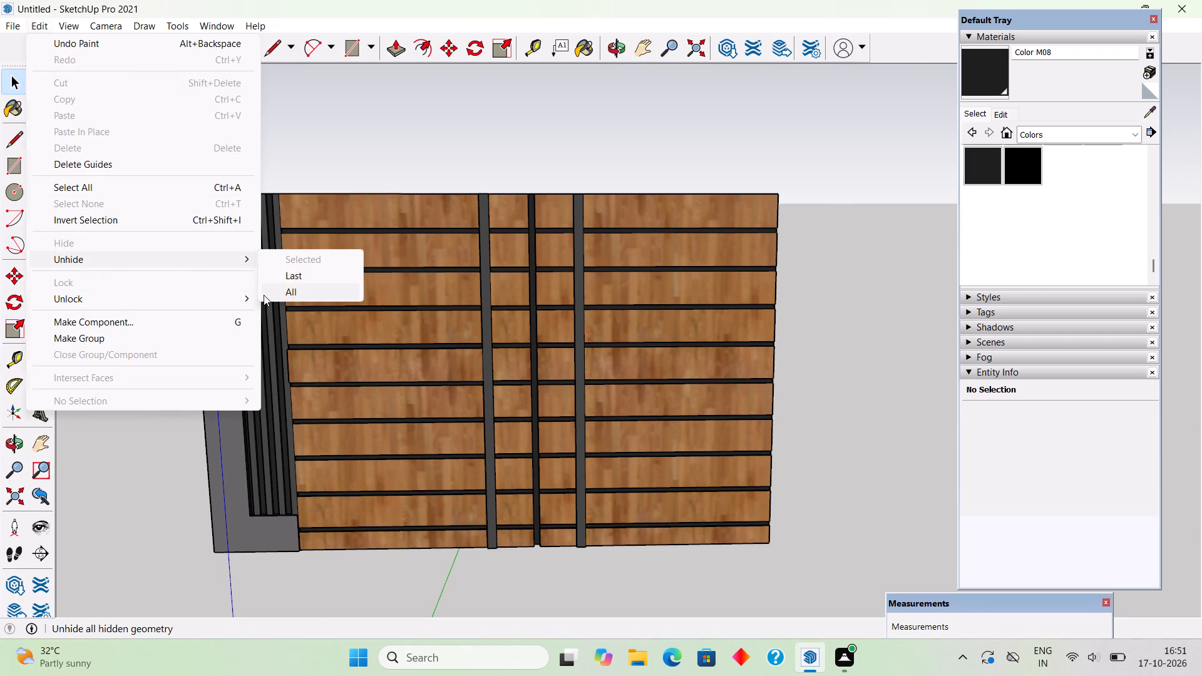
Examine the whole house front with the painted infill panel in place in the ground-floor bay.
scroll(406, 307, "down", 10)
middle_click_drag(460, 372, 458, 315)
scroll(458, 315, "down", 3)
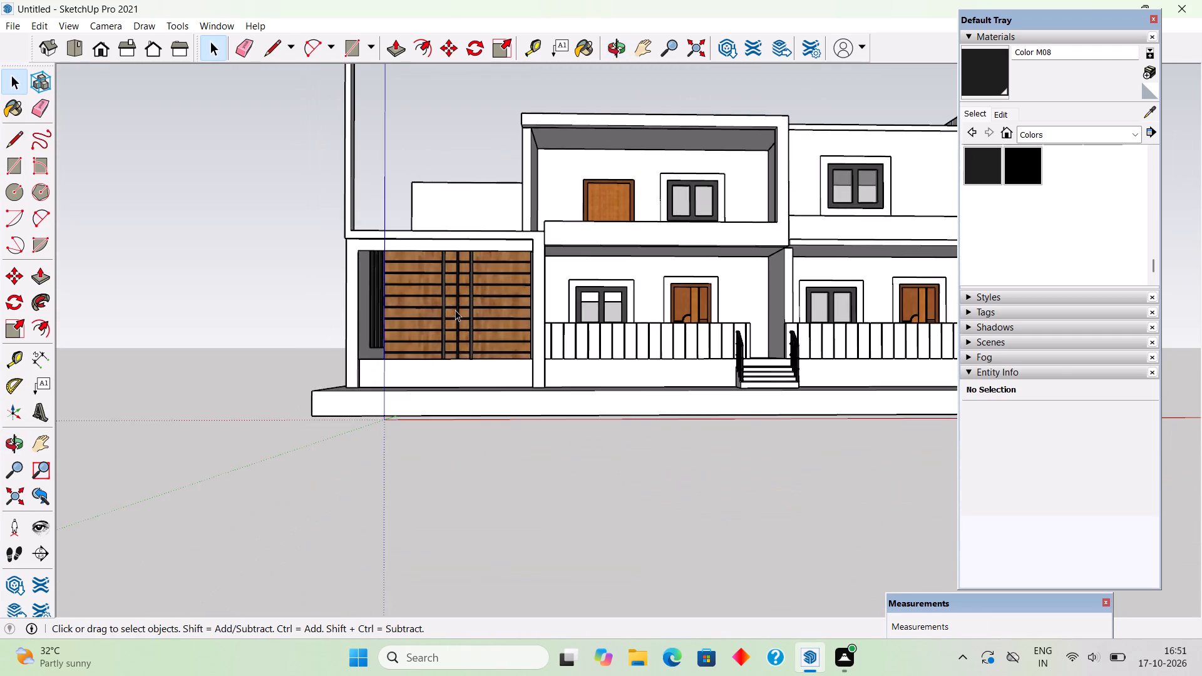
scroll(455, 310, "down", 6)
middle_click_drag(449, 347, 438, 356)
scroll(438, 356, "up", 1)
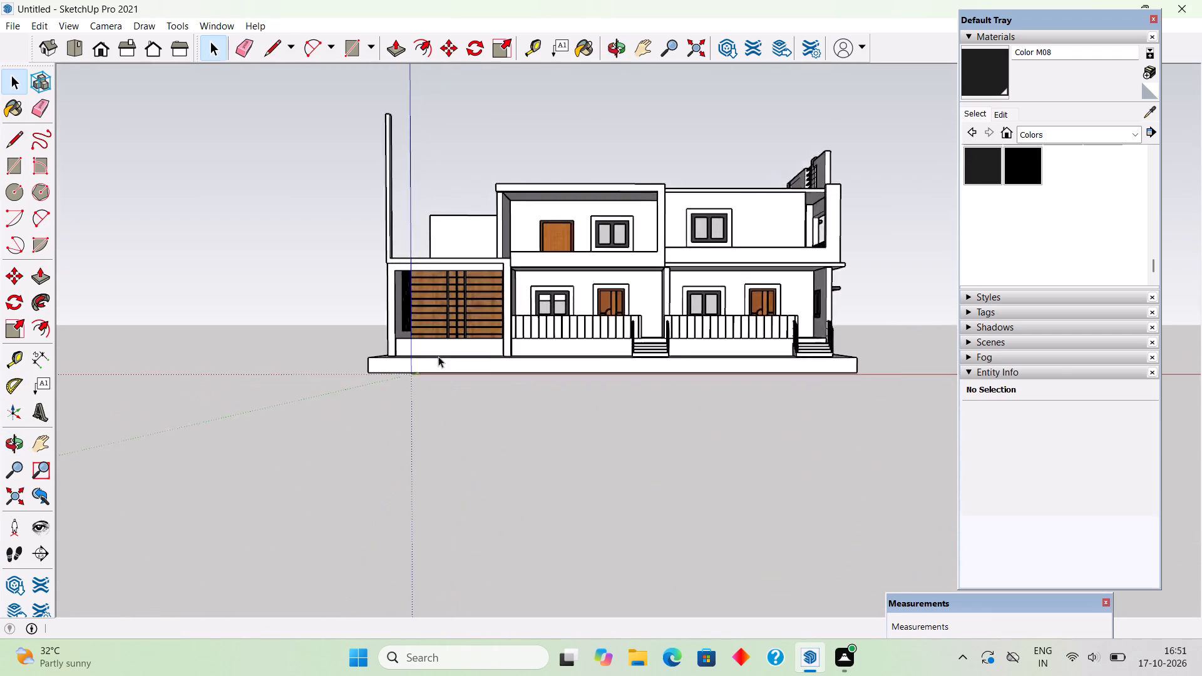
scroll(438, 356, "up", 2)
middle_click_drag(508, 335, 504, 346)
scroll(504, 346, "down", 3)
middle_click_drag(500, 262, 558, 329)
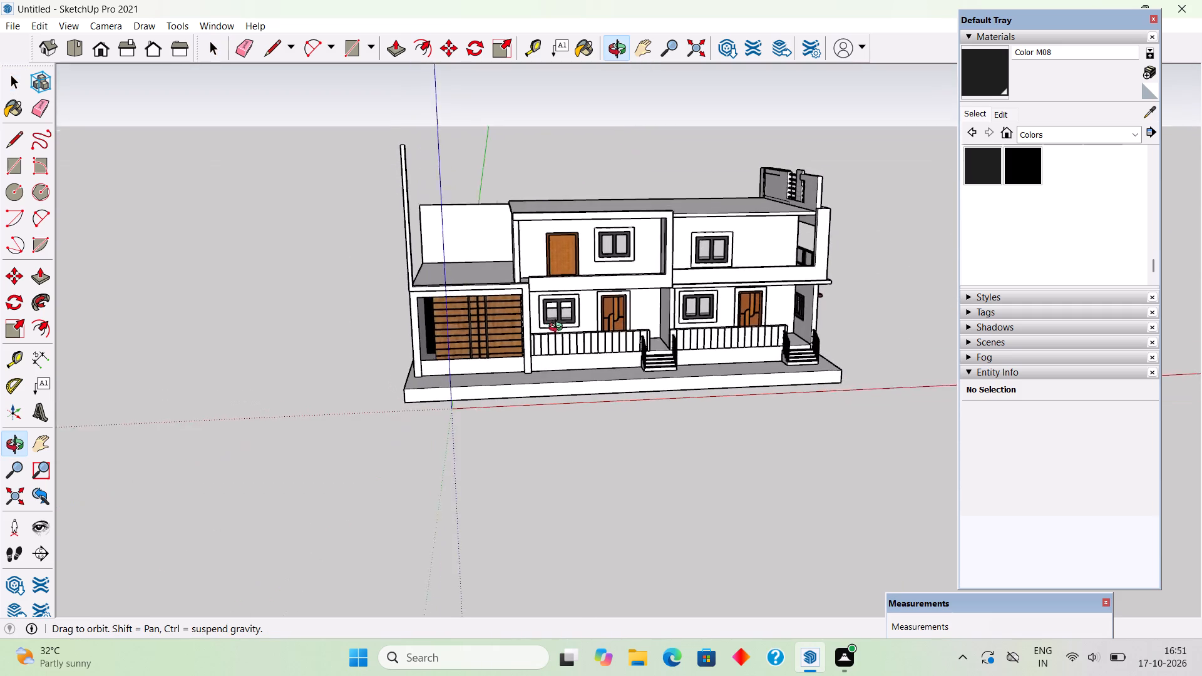
middle_click_drag(558, 329, 571, 322)
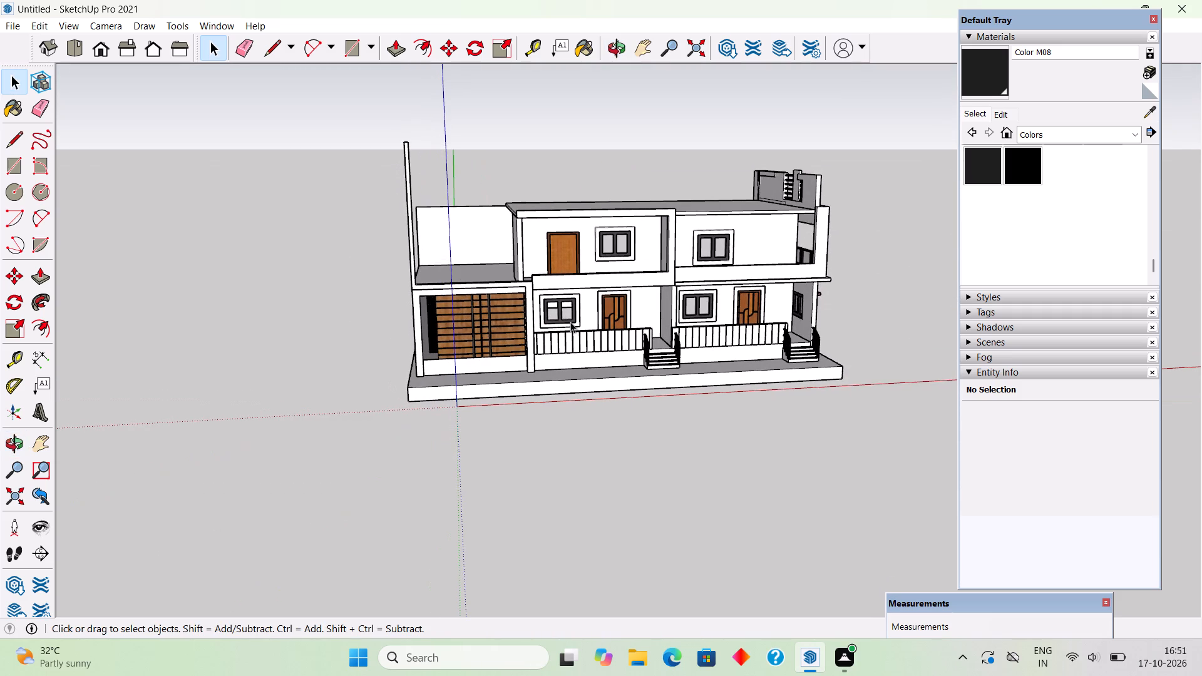
Place guides 9" in from the front edge and 9" in from the outer side edge of the terrace over the bay.
middle_click_drag(572, 325, 924, 516)
scroll(563, 384, "up", 4)
middle_click_drag(571, 416, 645, 444)
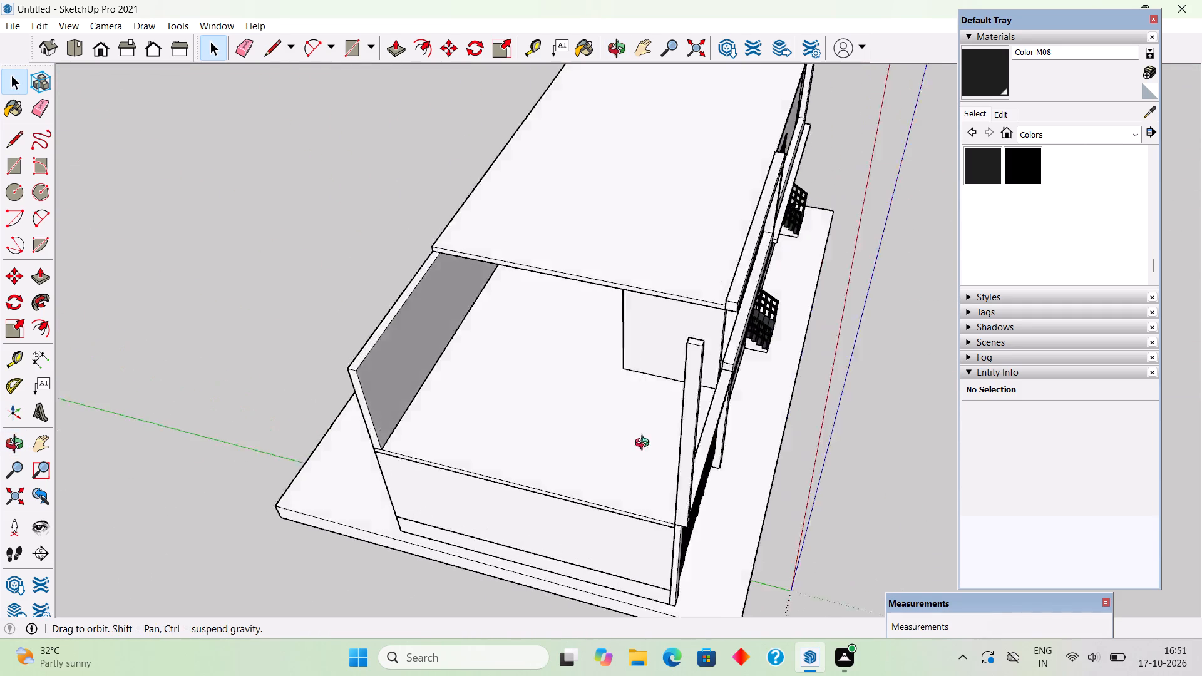
middle_click_drag(645, 444, 806, 447)
scroll(830, 403, "up", 8)
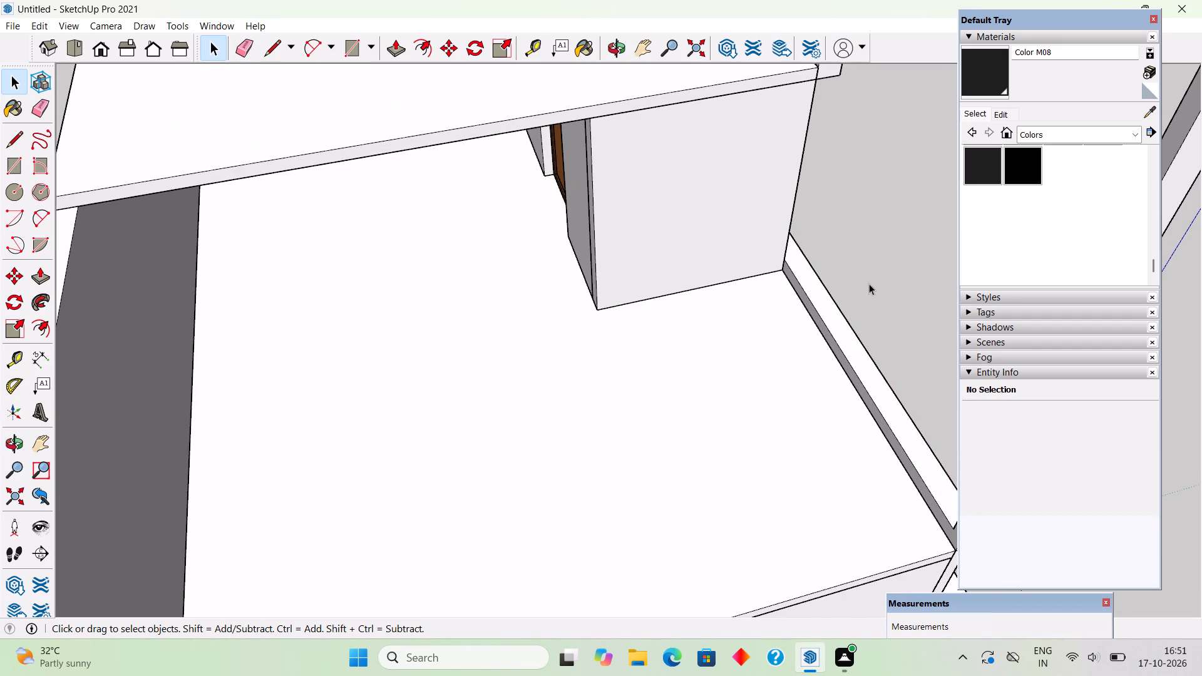
key("t")
left_click(819, 339)
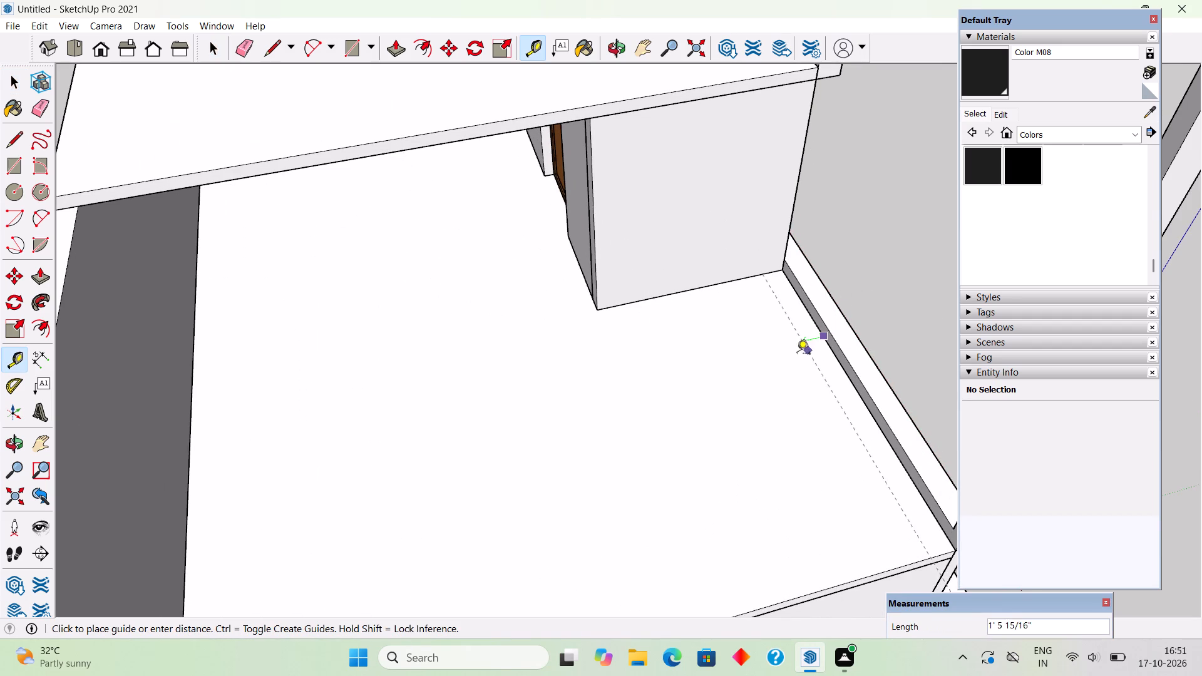
type("9\"")
key("Return")
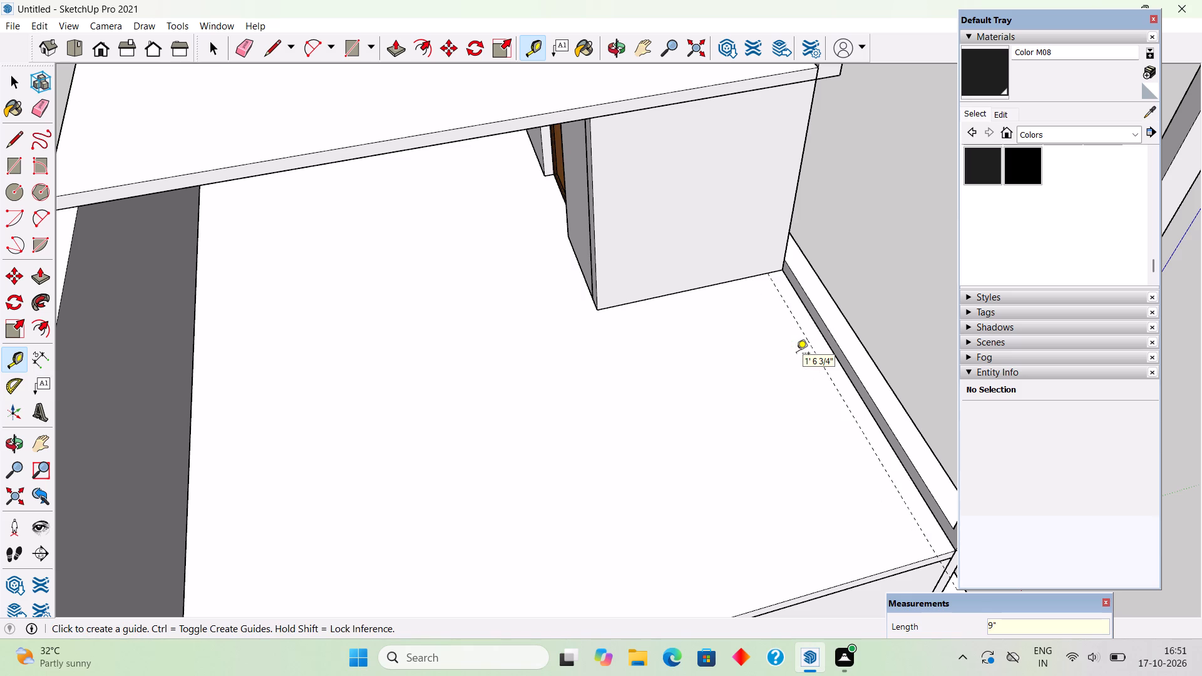
left_click(873, 572)
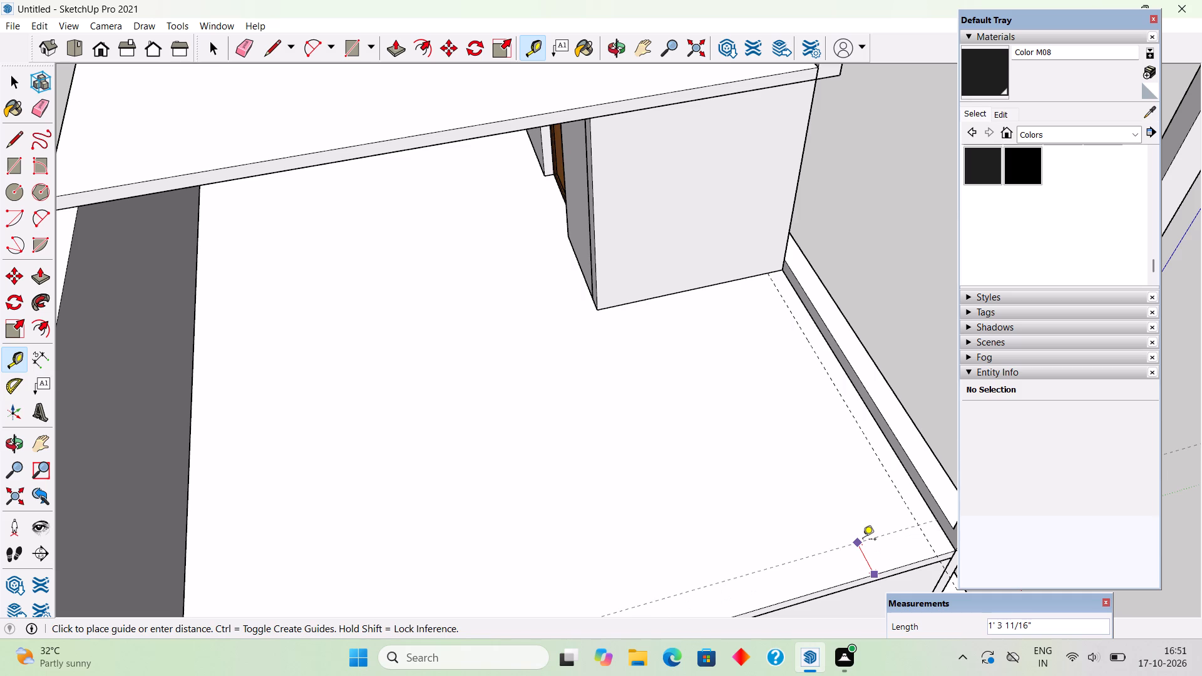
type("9\"")
key("Return")
key("space")
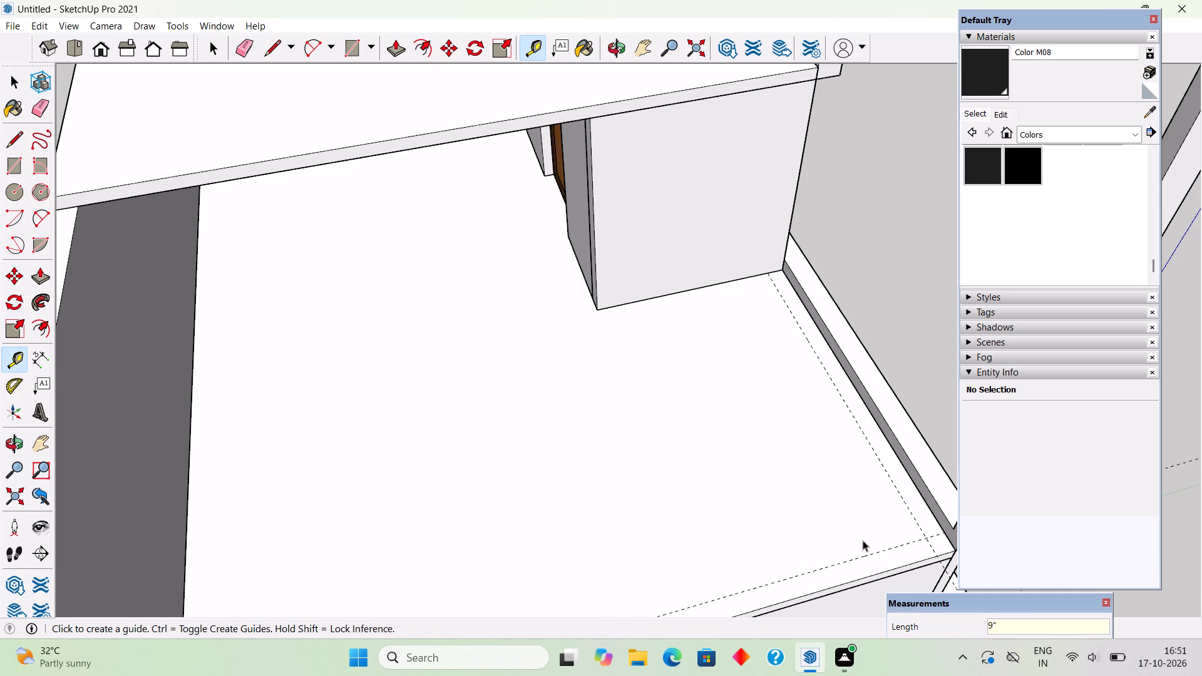
Draw a rectangle about 14' 6" by 9" along the terrace's front edge up to the side guide and pull it up 10'.
type("r")
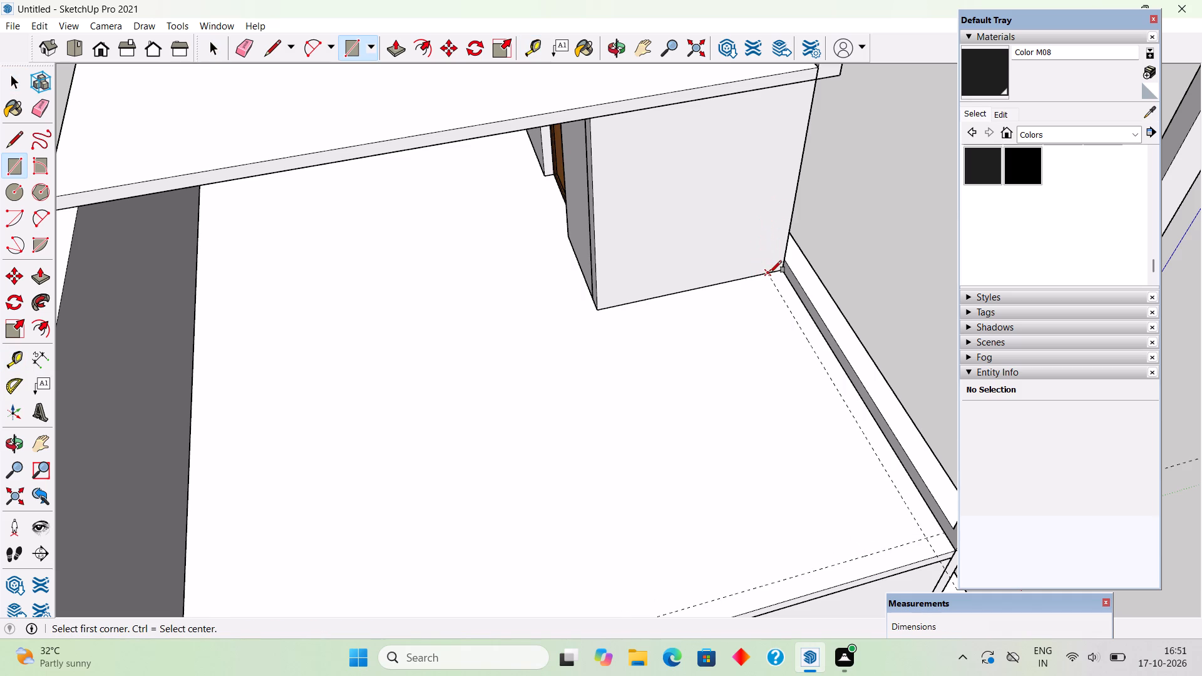
left_click(769, 273)
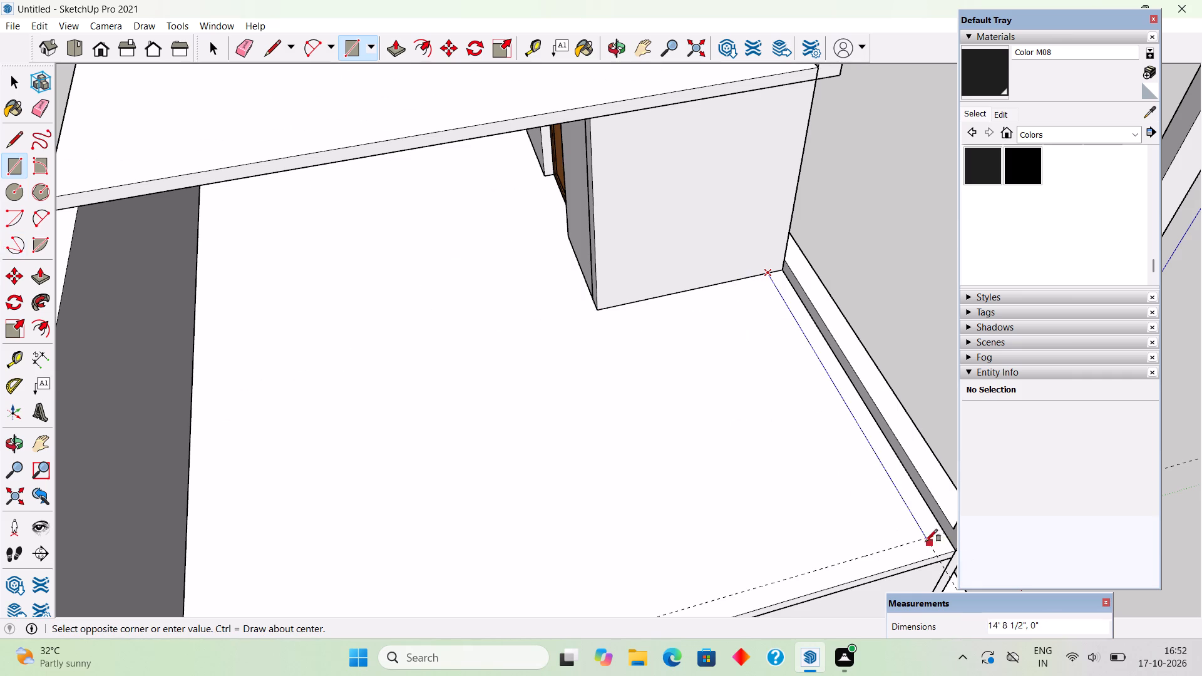
scroll(925, 541, "up", 3)
left_click(951, 532)
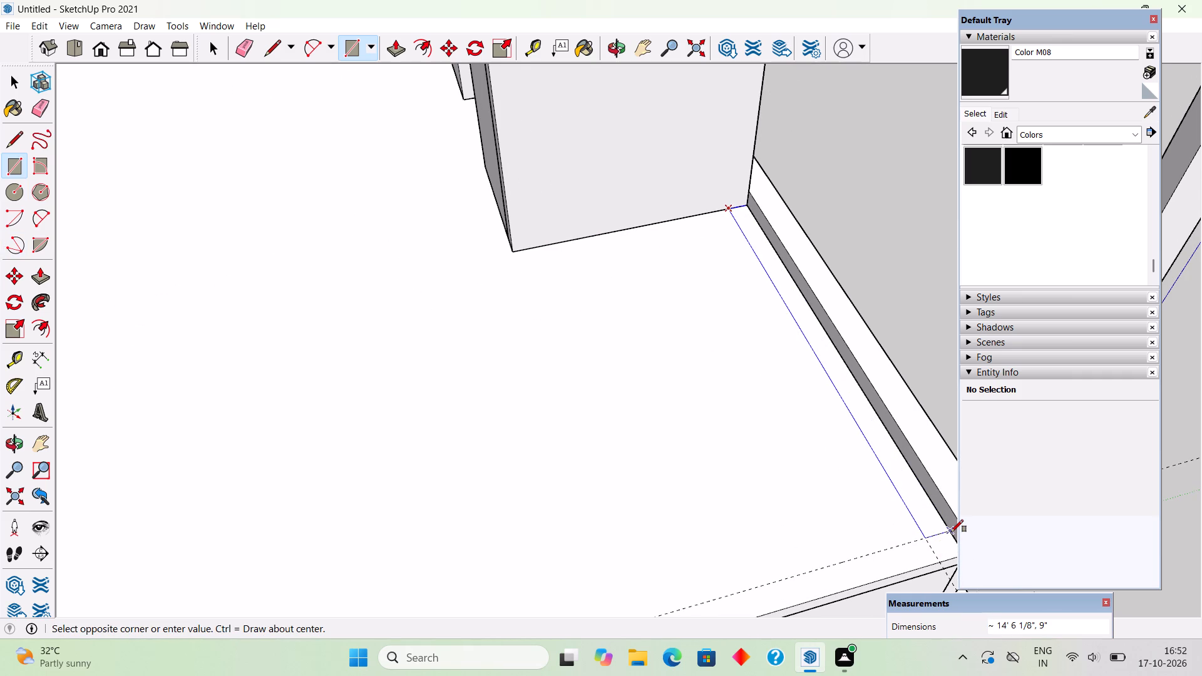
key("p")
left_click(941, 523)
scroll(776, 294, "down", 5)
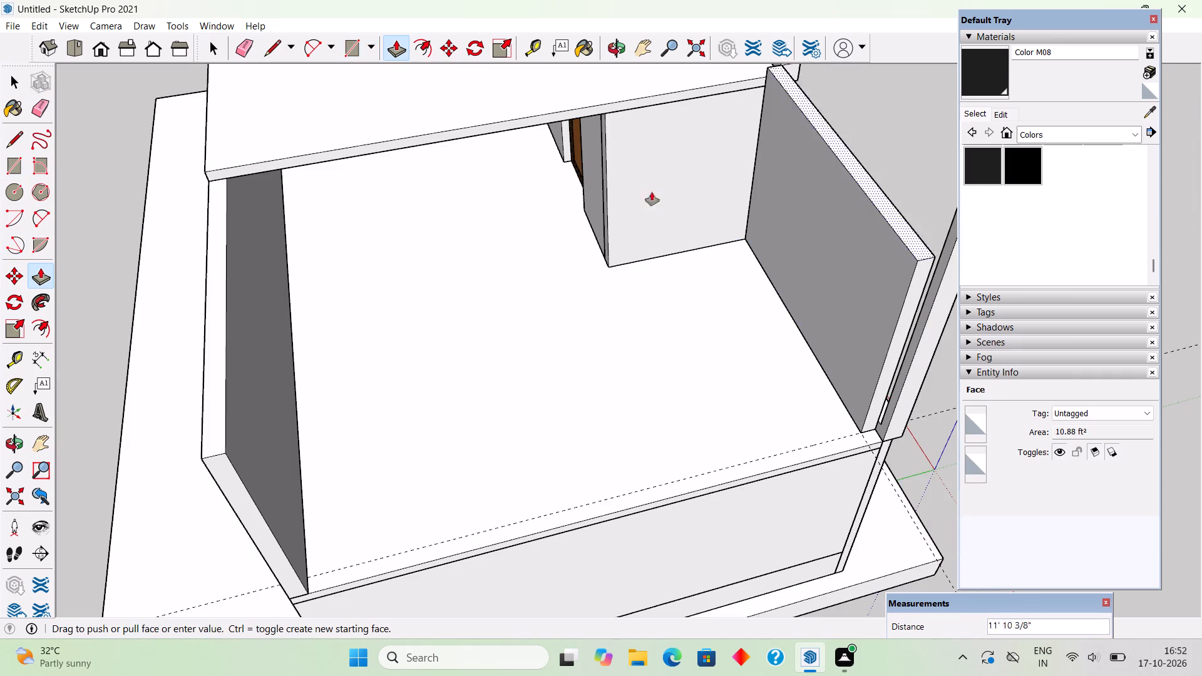
left_click(595, 119)
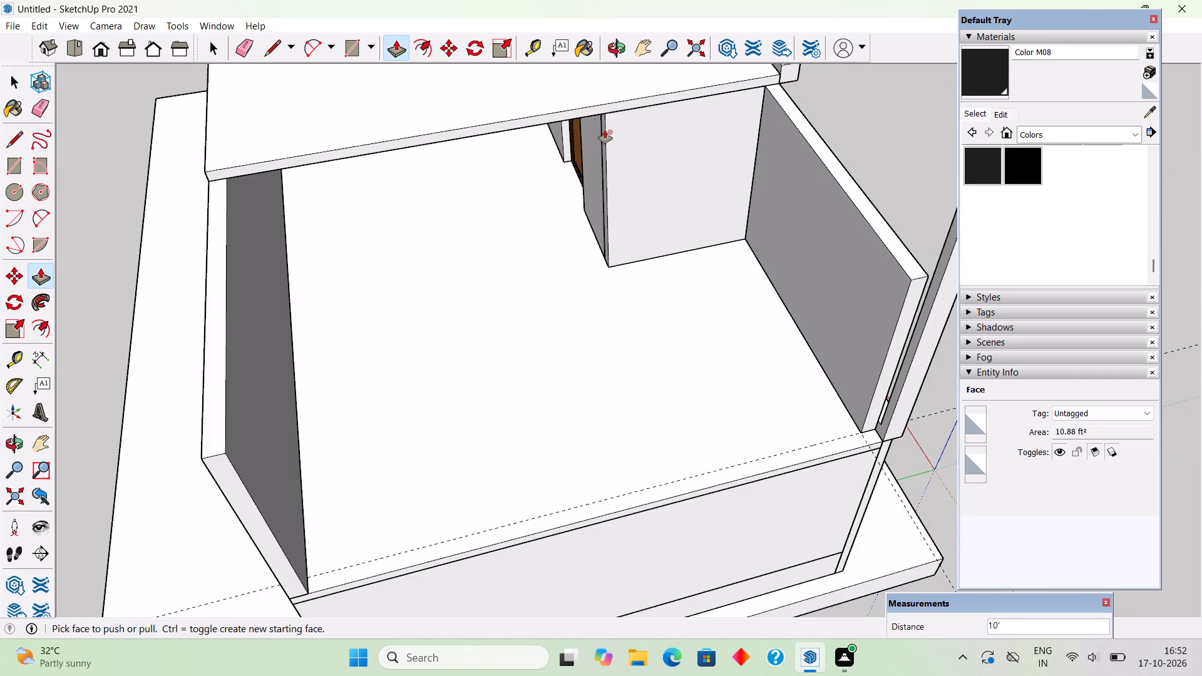
Make the new terrace front wall a group and clear the selection.
key("space")
triple_click(836, 285)
right_click(836, 285)
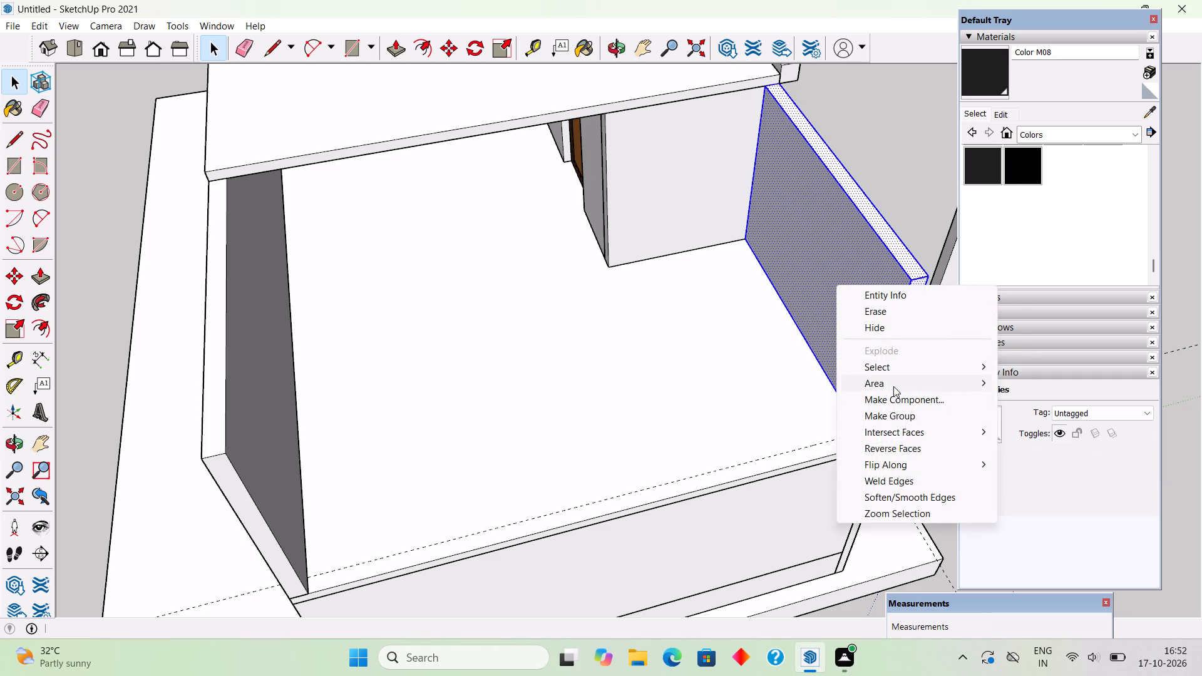
left_click(901, 411)
left_click(902, 207)
Examine the new first-floor wall above the infill bay from the front of the house.
middle_click_drag(854, 352, 222, 116)
scroll(300, 191, "down", 9)
middle_click_drag(343, 300, 383, 369)
scroll(377, 86, "up", 3)
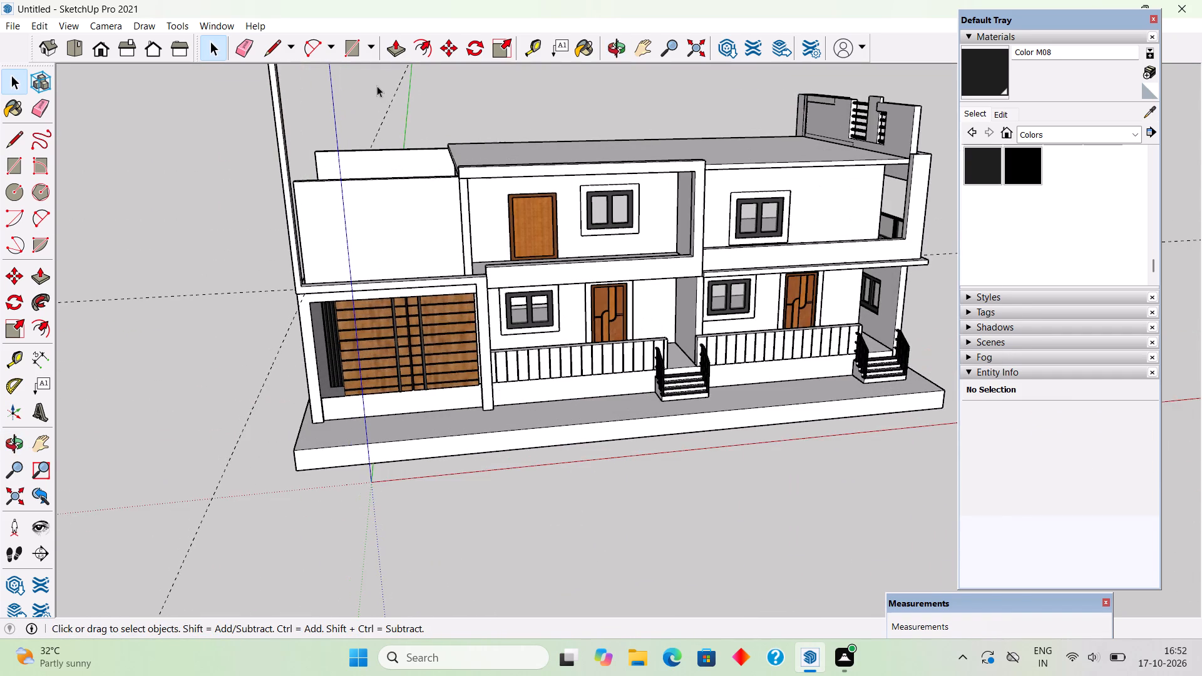
middle_click_drag(463, 382, 457, 306)
scroll(457, 306, "up", 2)
scroll(456, 305, "down", 5)
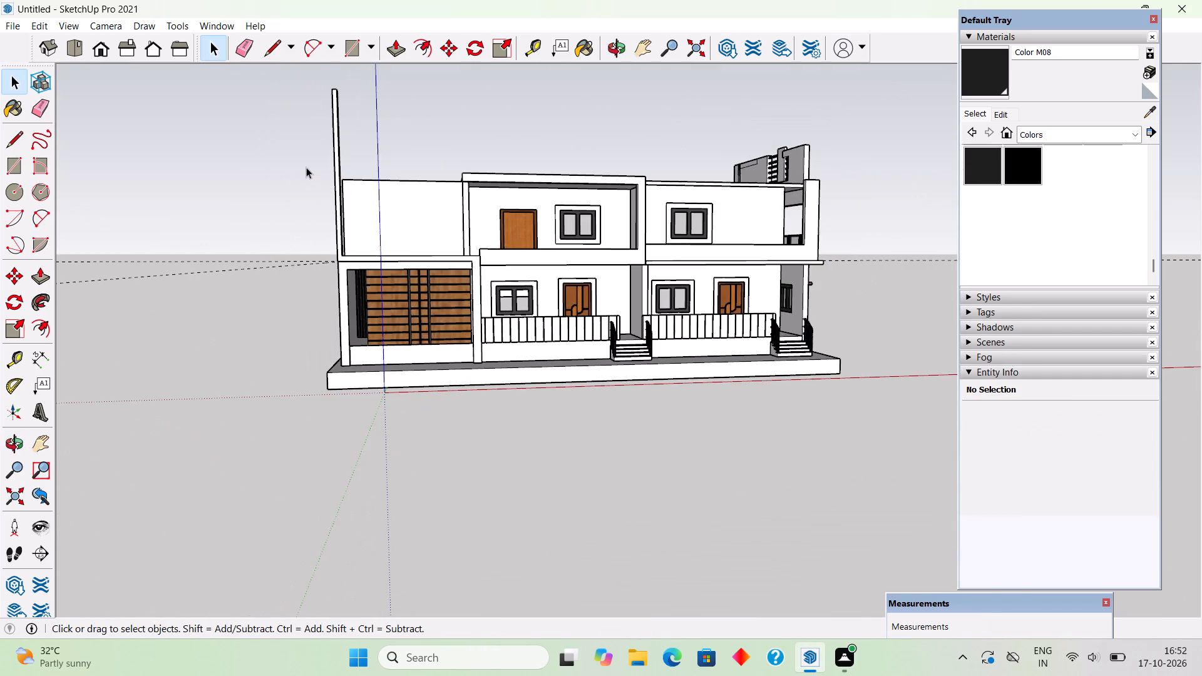
scroll(306, 167, "up", 4)
middle_click_drag(311, 191, 298, 214)
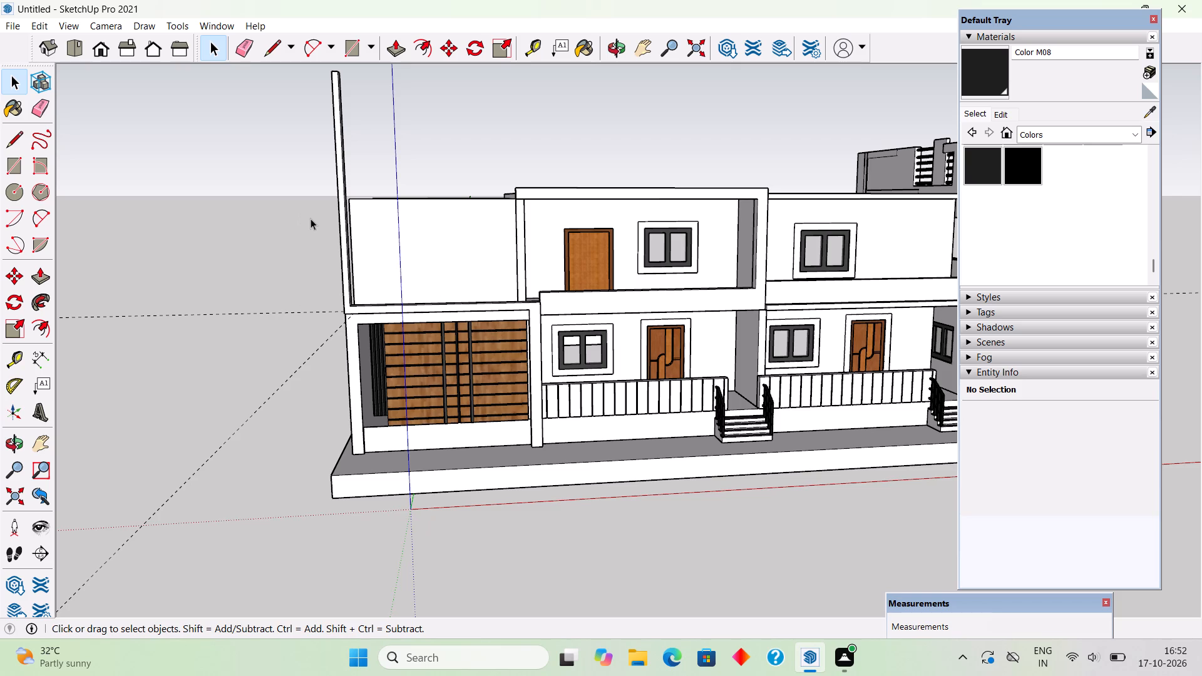
scroll(485, 216, "up", 2)
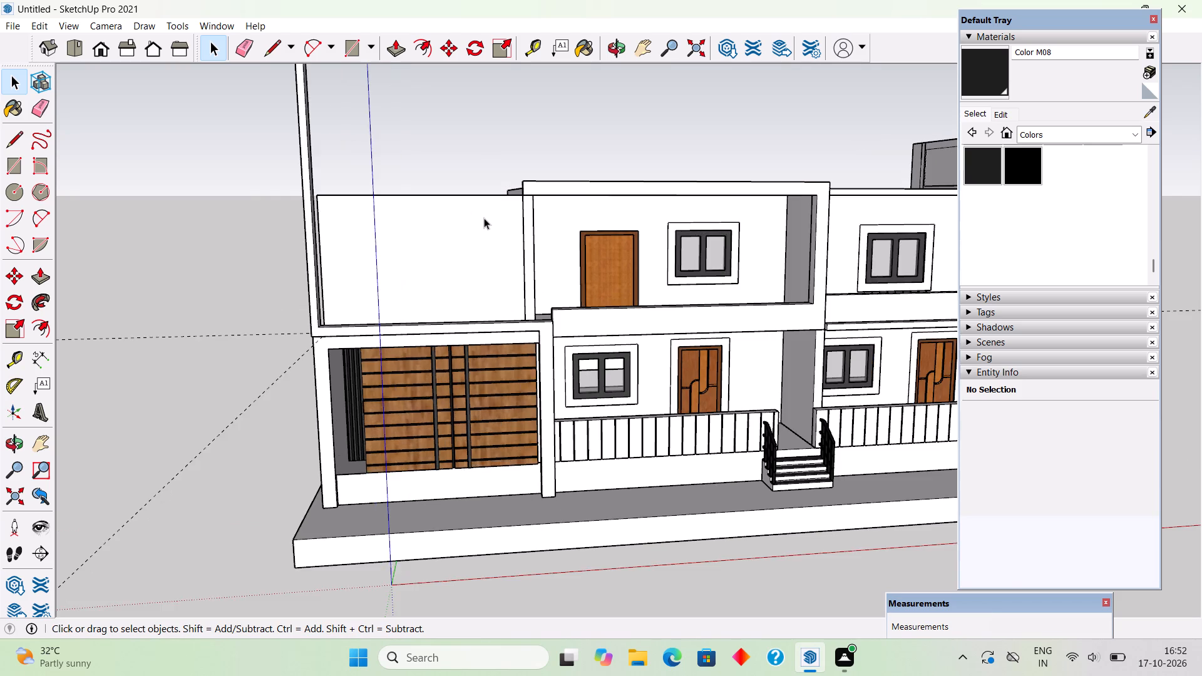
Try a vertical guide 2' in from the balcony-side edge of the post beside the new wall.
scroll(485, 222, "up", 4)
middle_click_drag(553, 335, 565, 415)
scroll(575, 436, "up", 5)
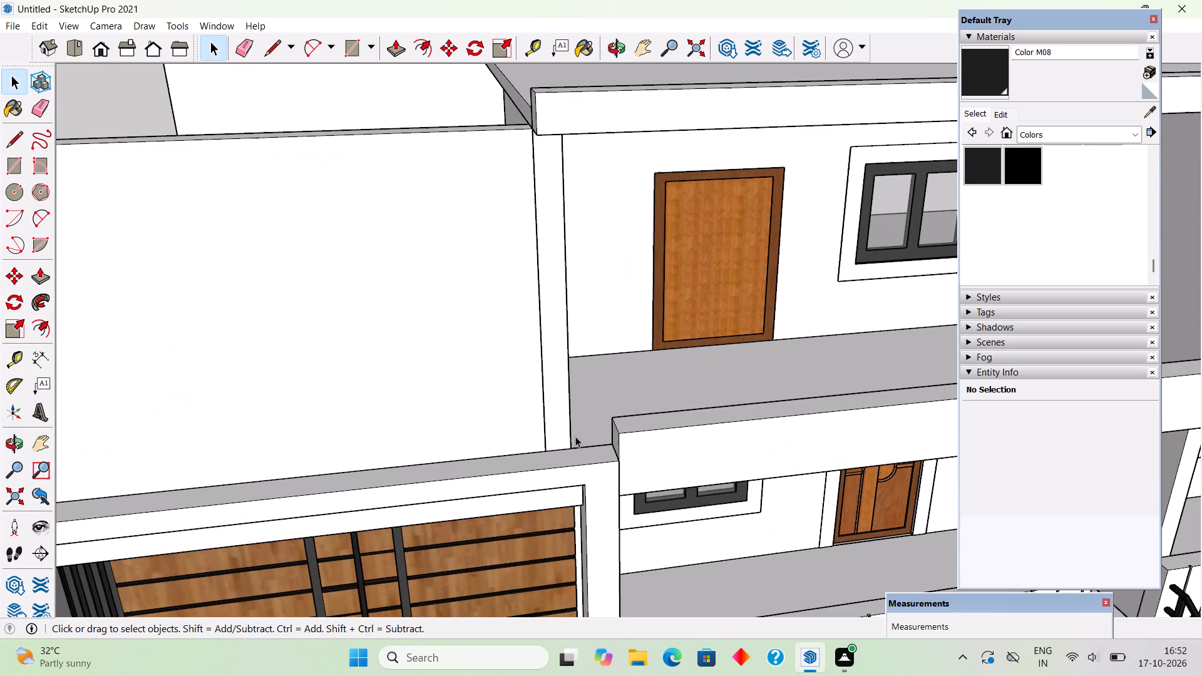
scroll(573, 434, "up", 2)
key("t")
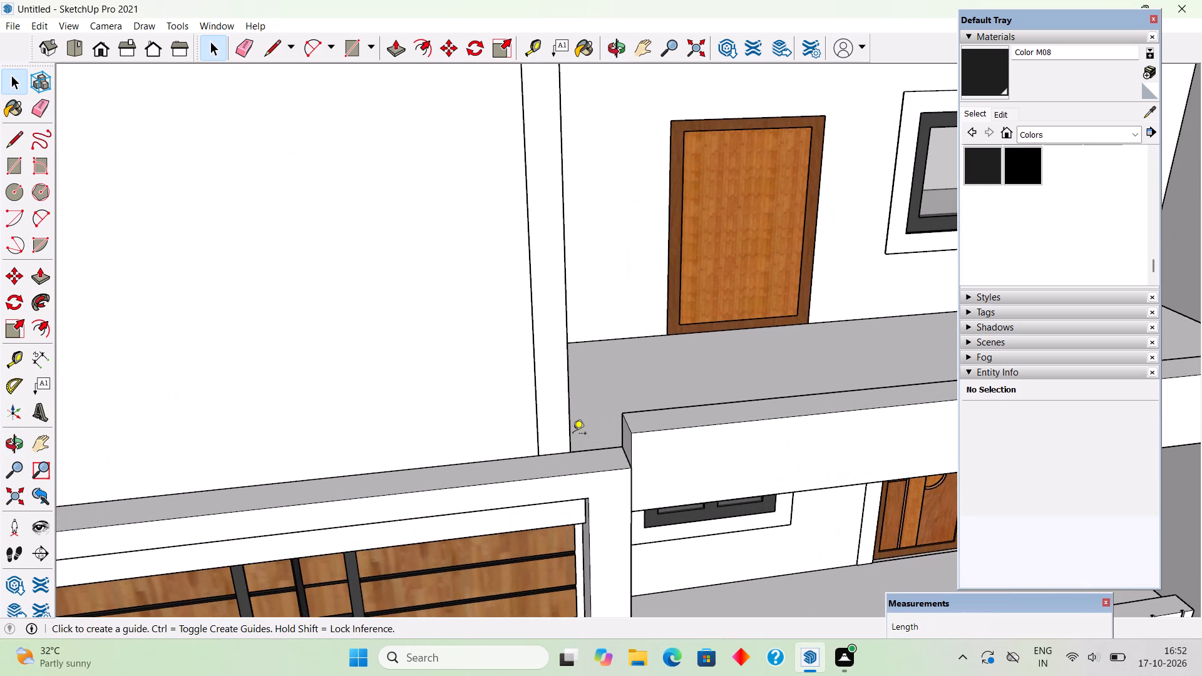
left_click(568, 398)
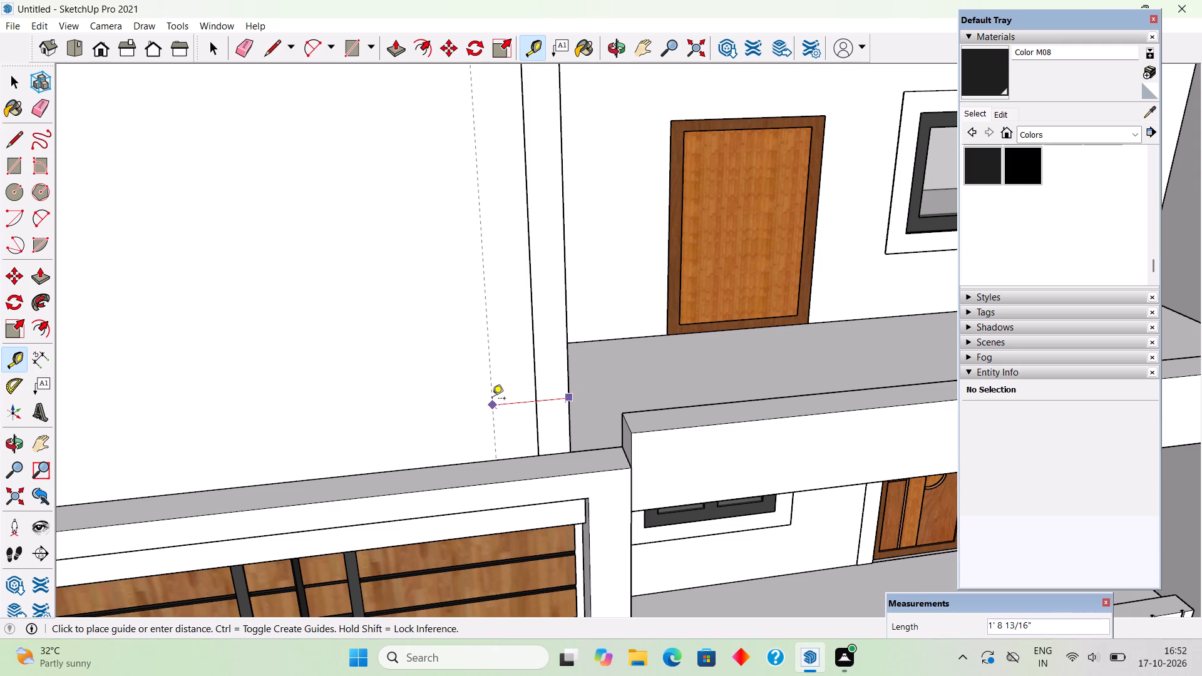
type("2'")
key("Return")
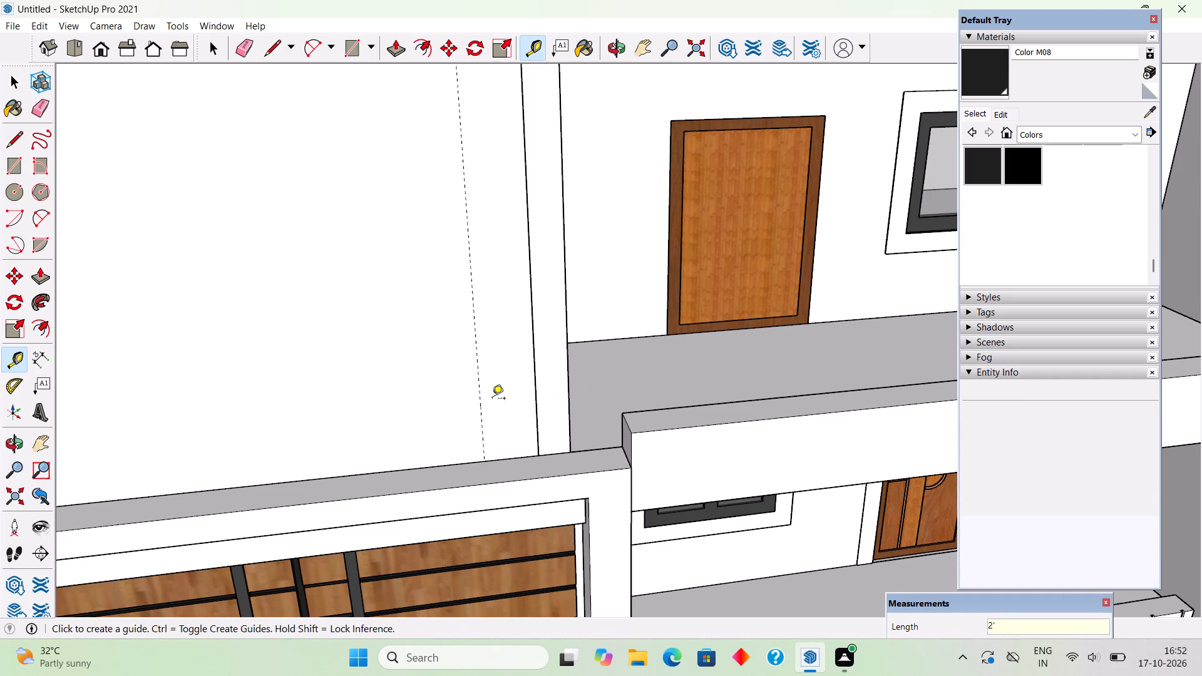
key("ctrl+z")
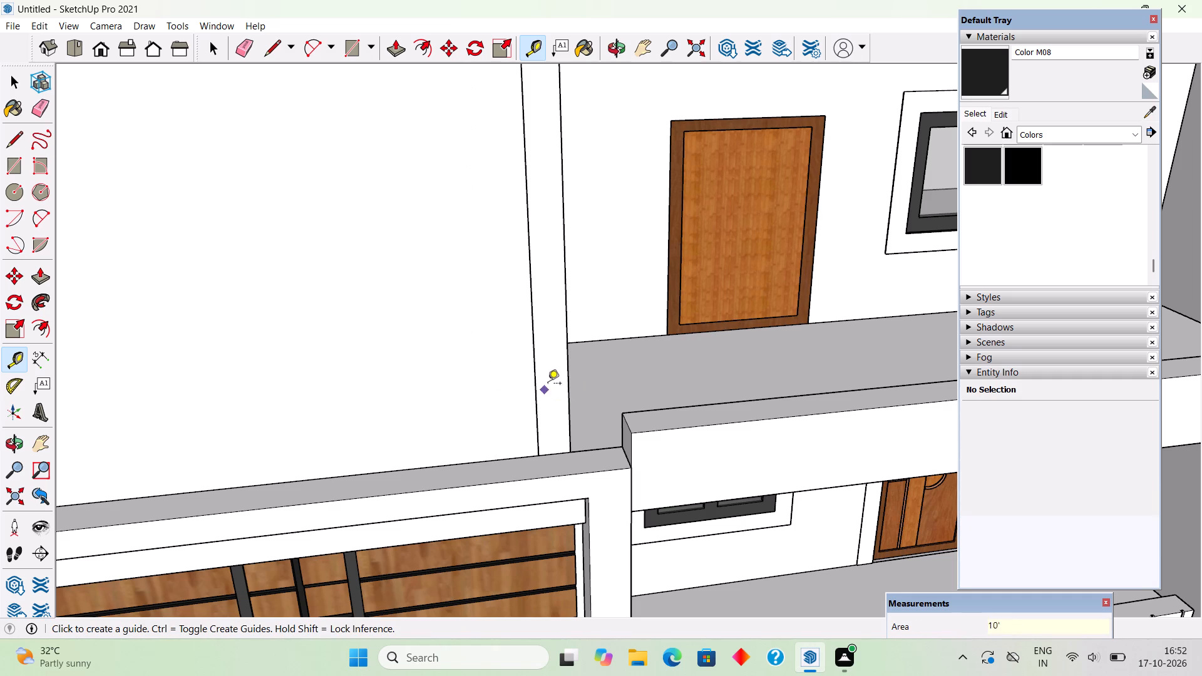
Place a vertical guide 1.5' in from the post's balcony-side edge and a second guide 1' further along the new wall.
scroll(560, 372, "down", 11)
left_click(560, 372)
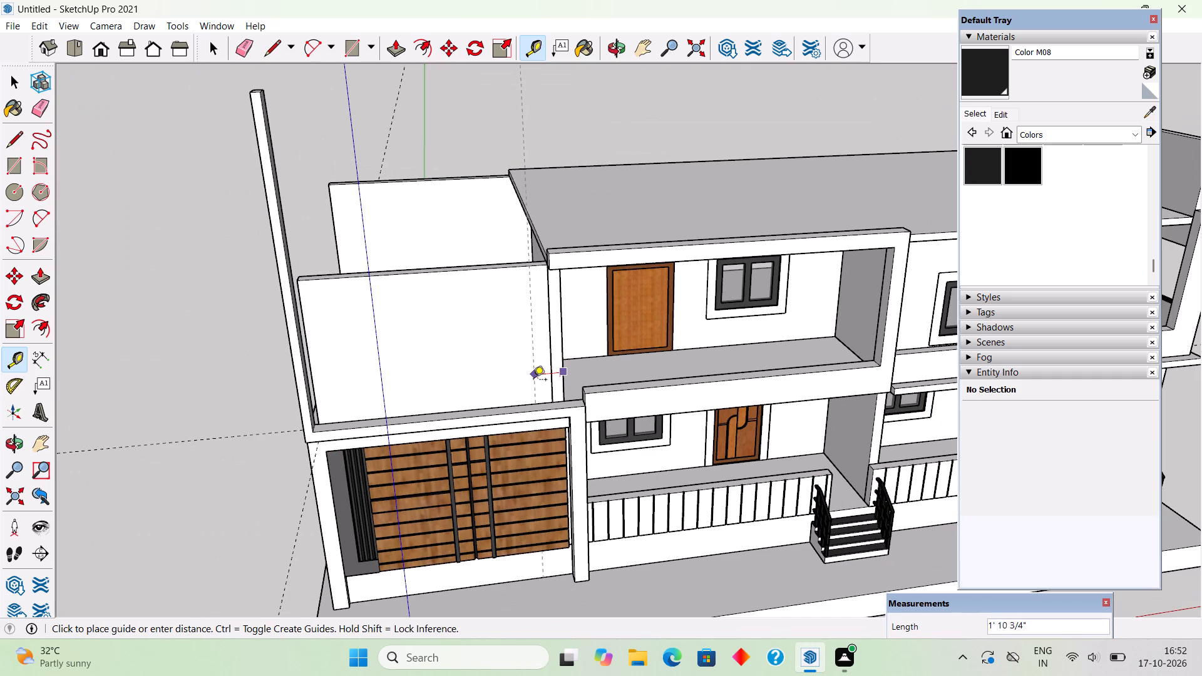
scroll(533, 381, "up", 4)
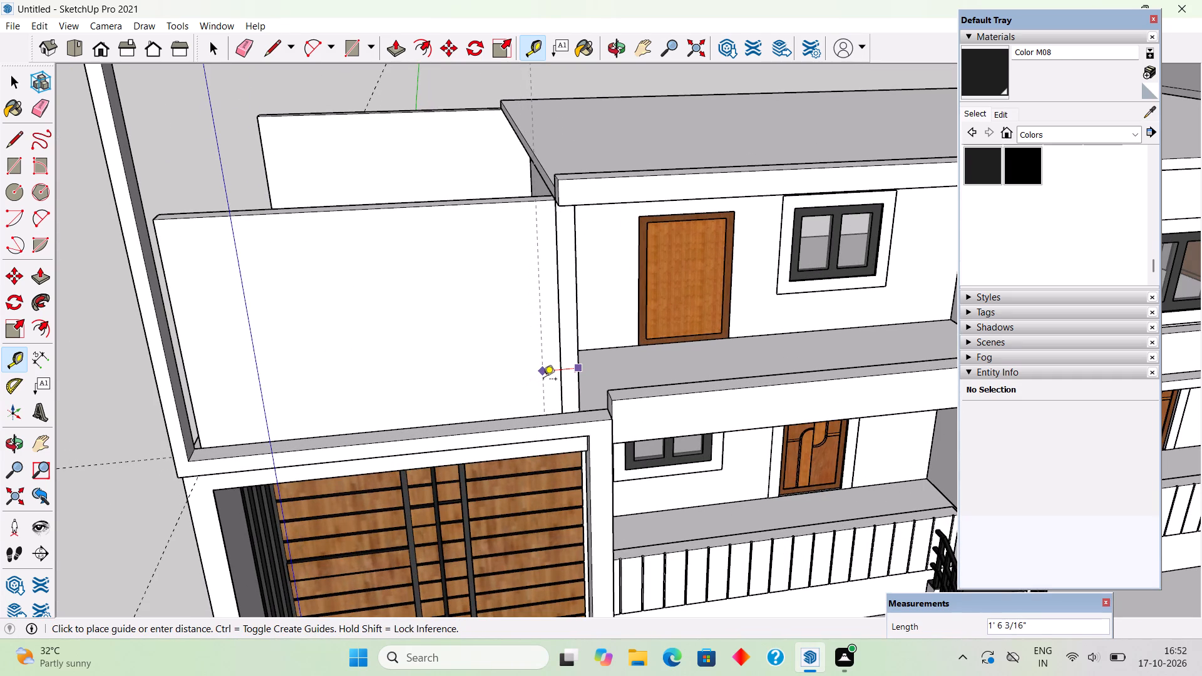
type("1.5'")
key("Return")
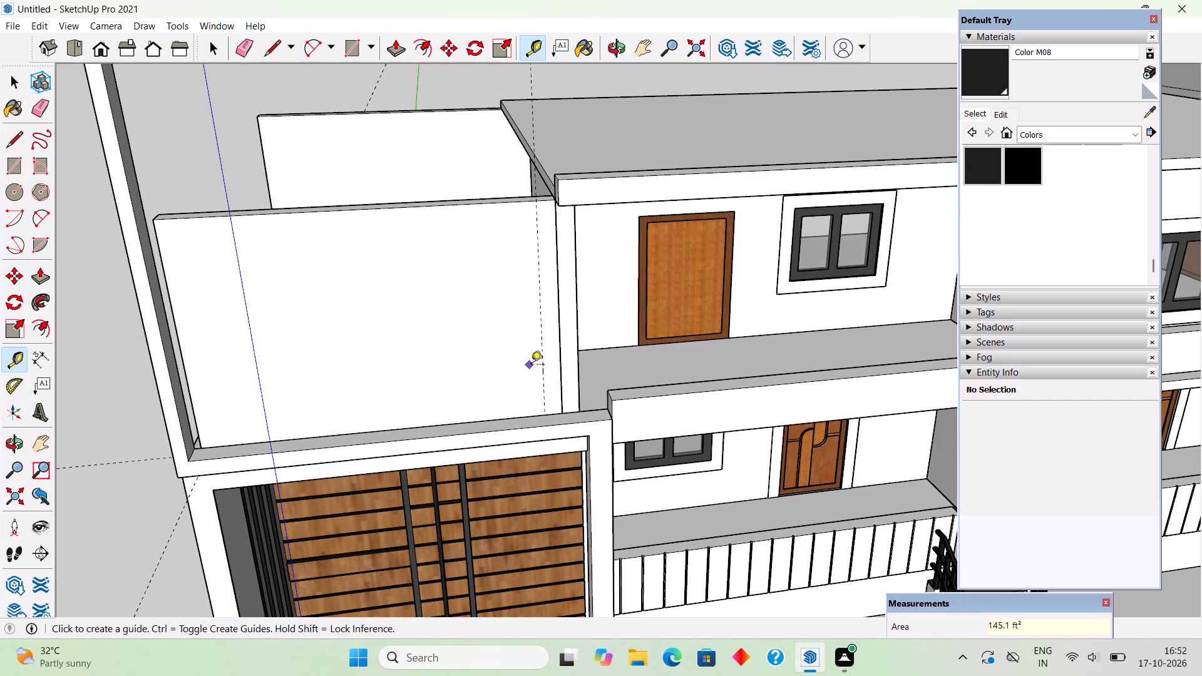
left_click(546, 383)
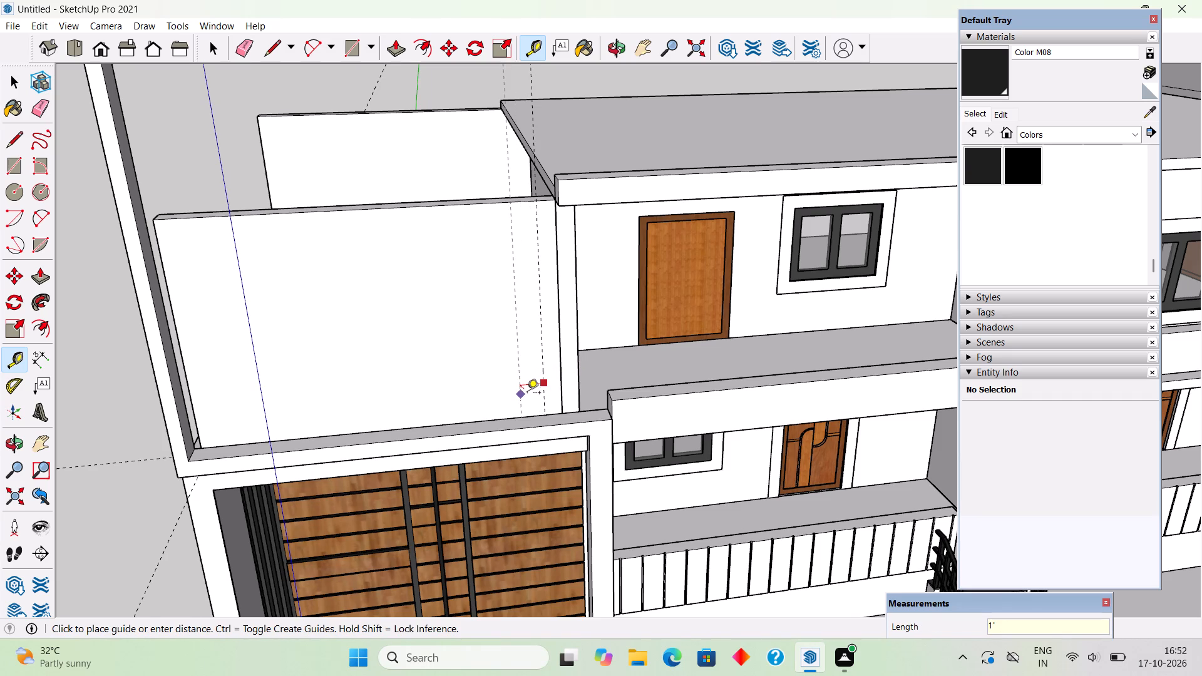
type("1'")
key("Return")
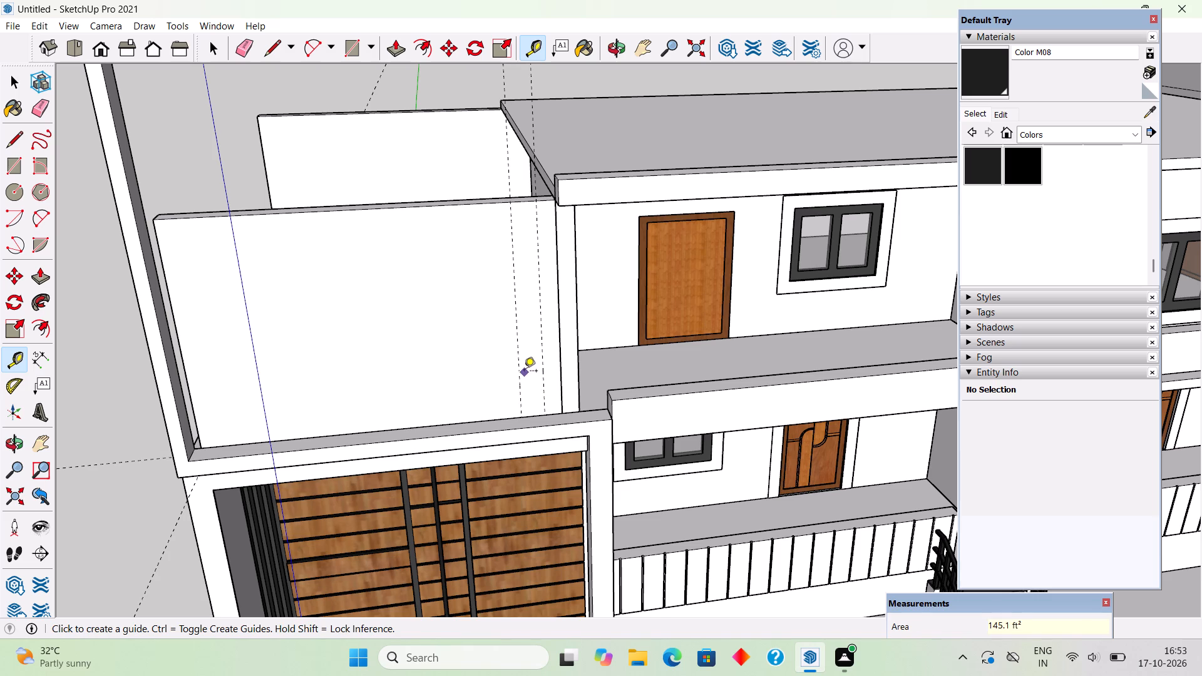
Place a third vertical guide on the new first-floor wall, 1.5' beyond the second guide, away from the post.
left_click(518, 382)
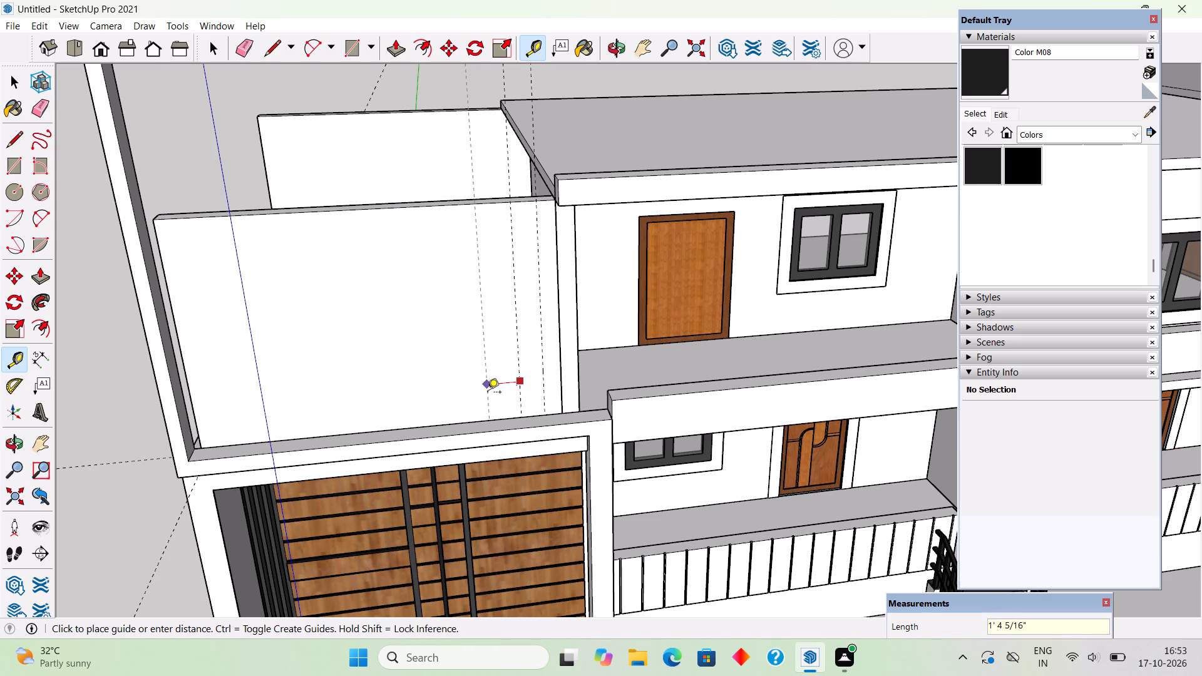
type("1.5'")
key("Return")
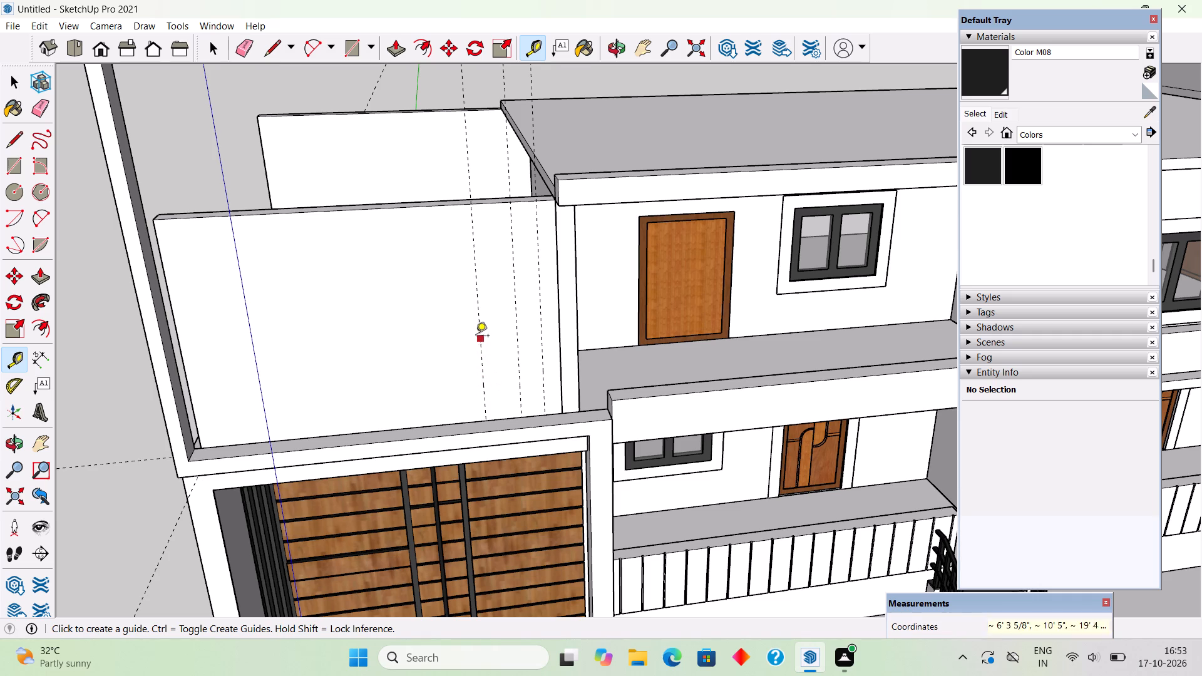
Measure the width of the first-floor balcony window's outer surround and of its dark frame.
left_click(477, 305)
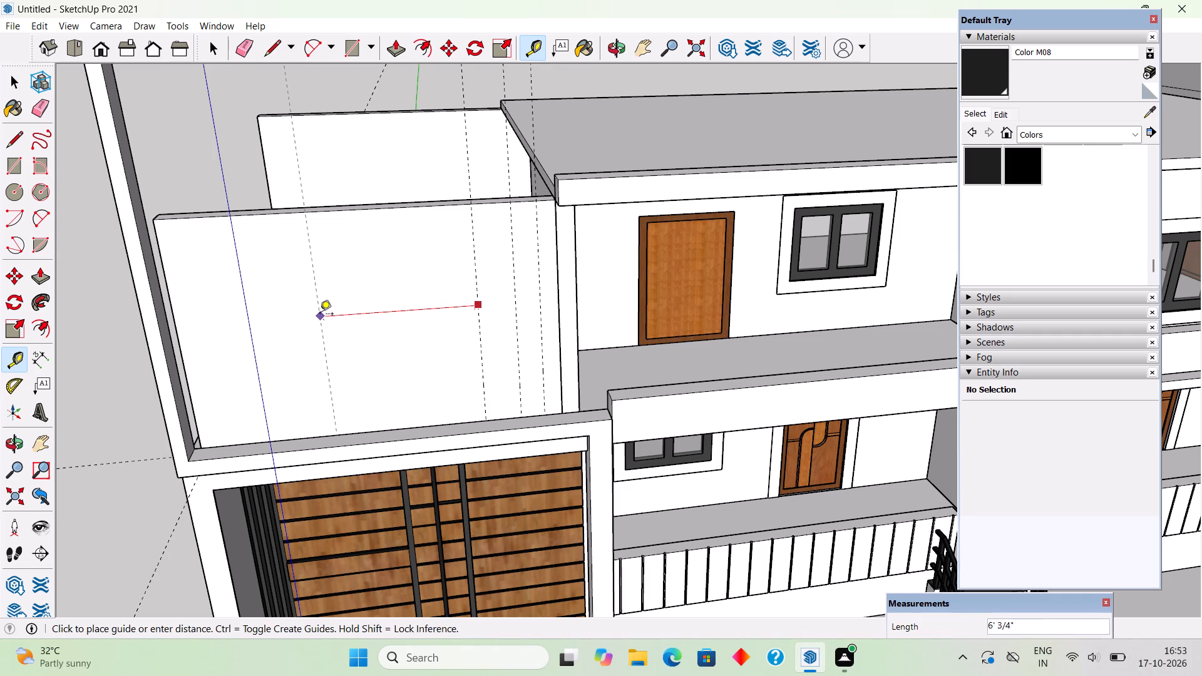
key("t")
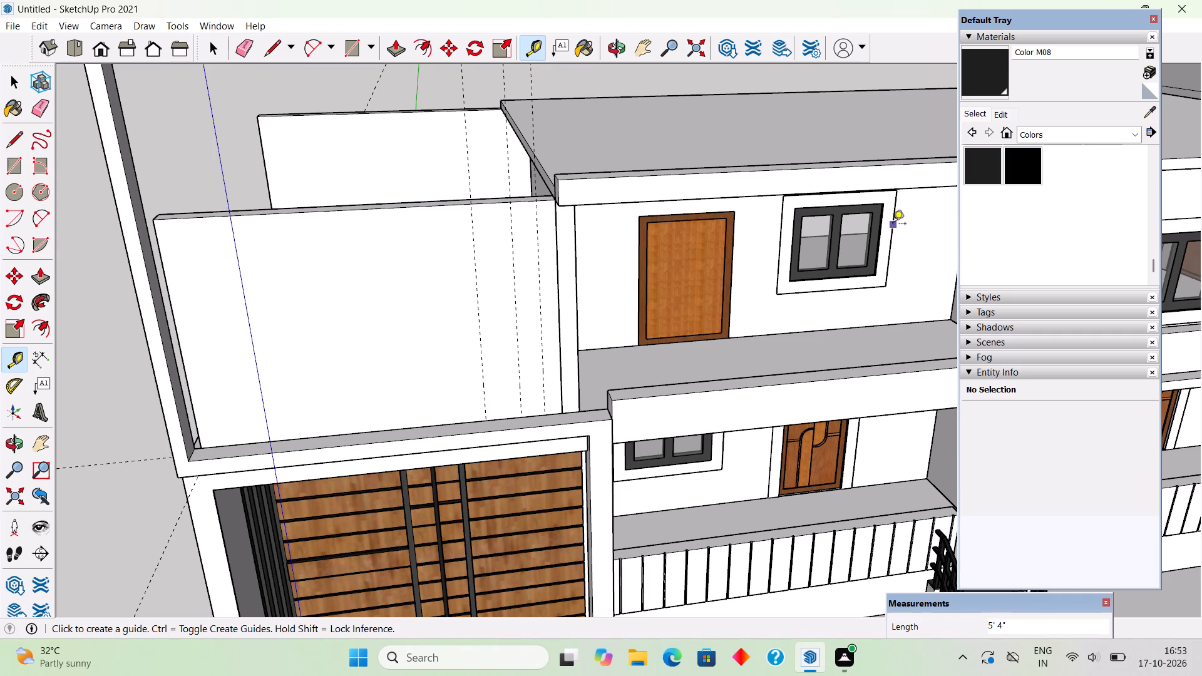
left_click(893, 224)
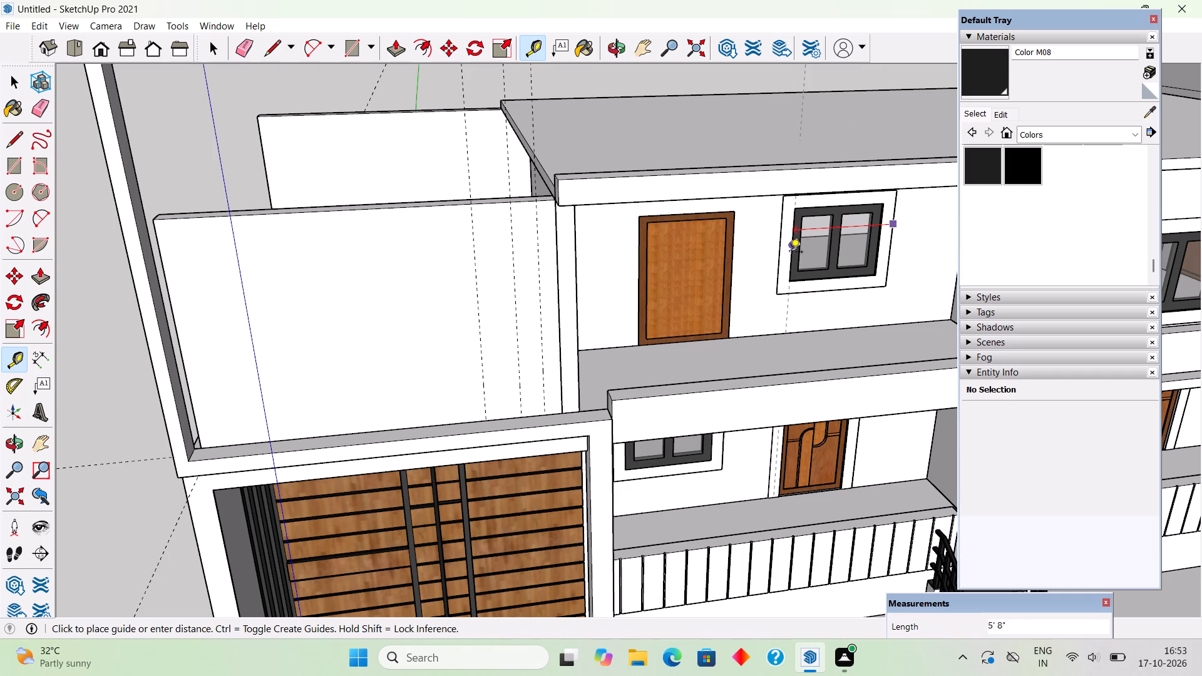
key("t")
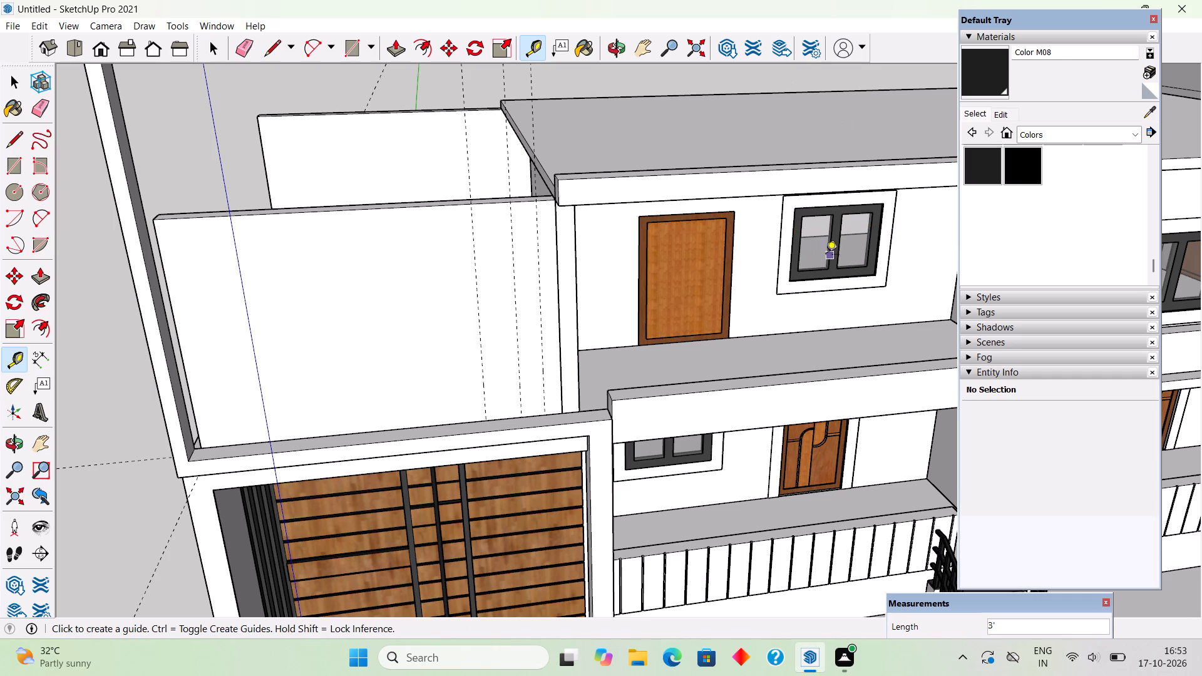
left_click(795, 265)
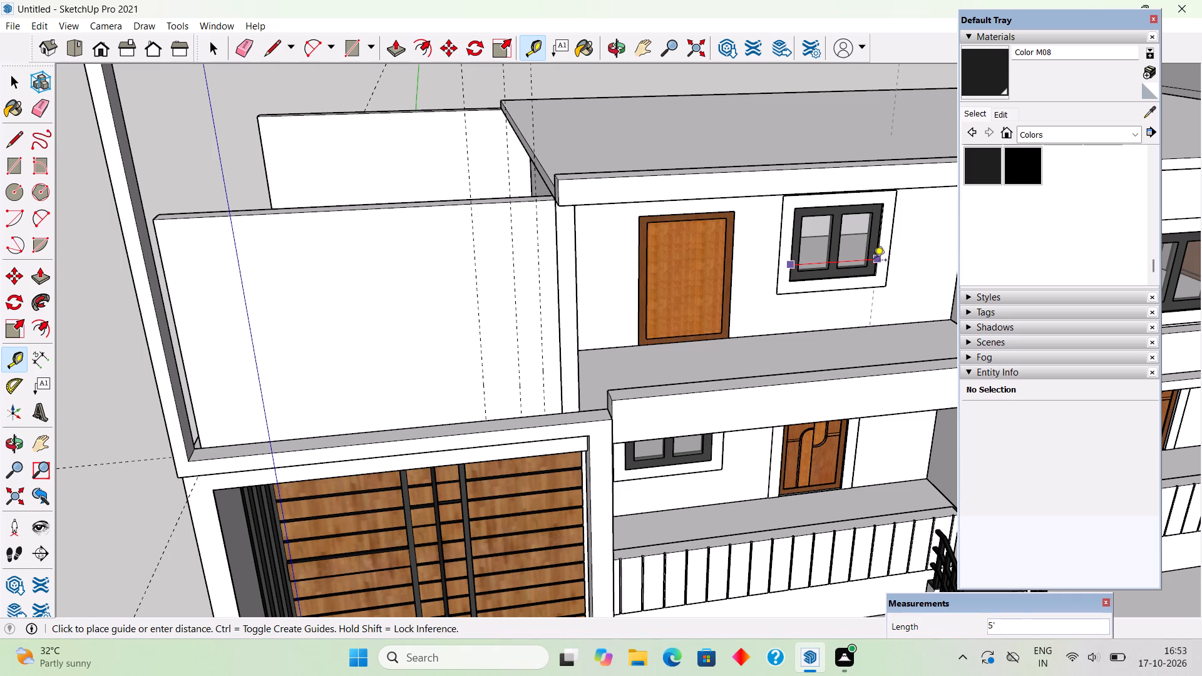
key("space")
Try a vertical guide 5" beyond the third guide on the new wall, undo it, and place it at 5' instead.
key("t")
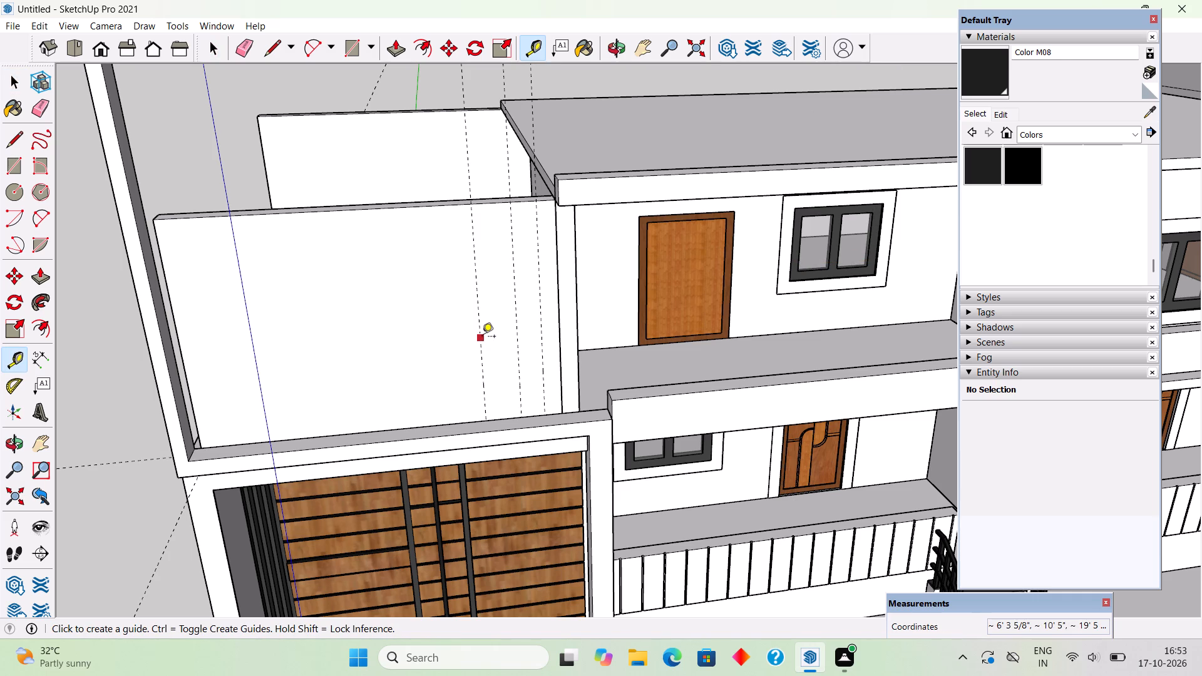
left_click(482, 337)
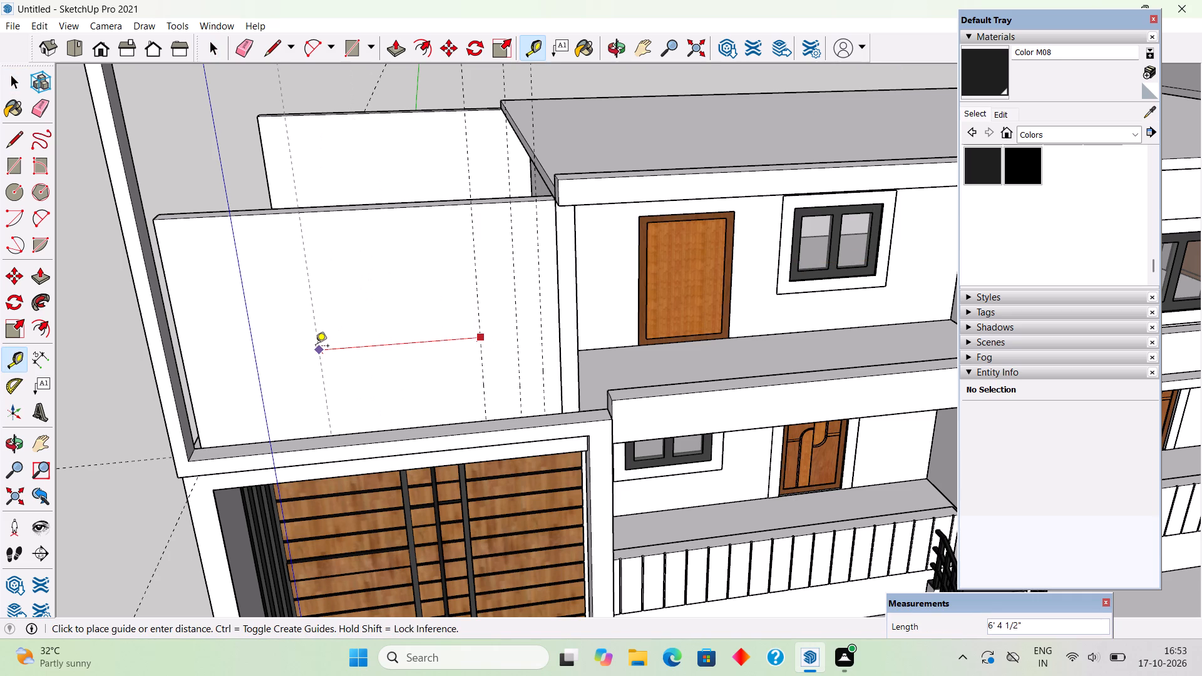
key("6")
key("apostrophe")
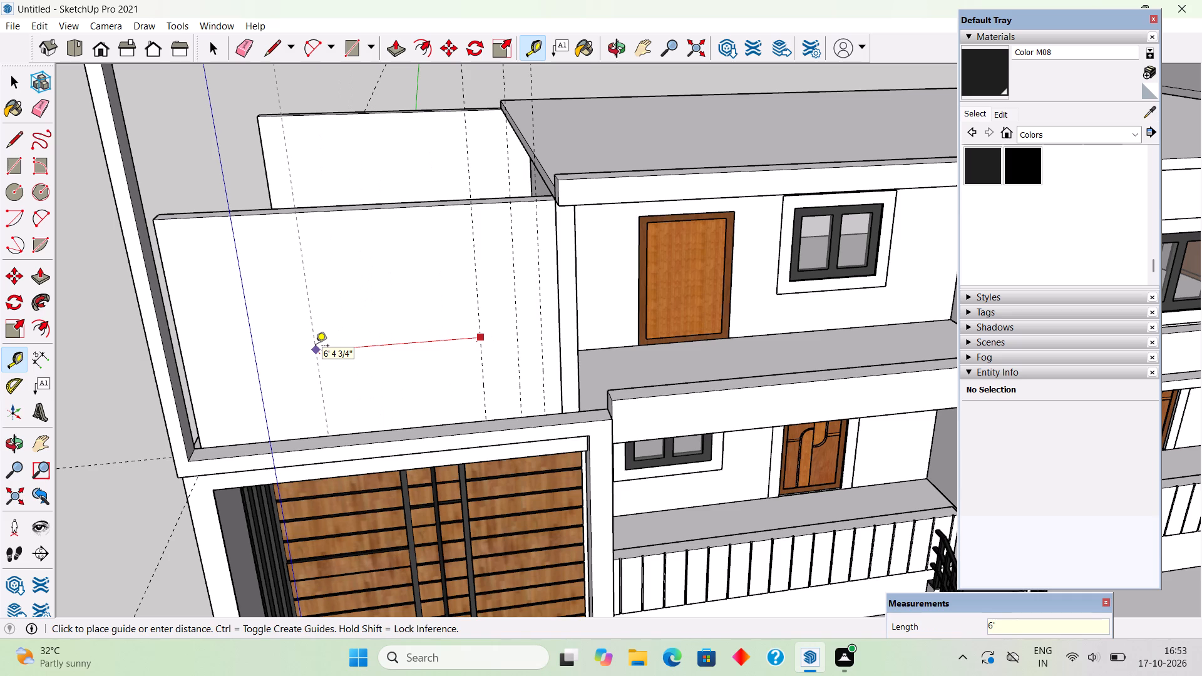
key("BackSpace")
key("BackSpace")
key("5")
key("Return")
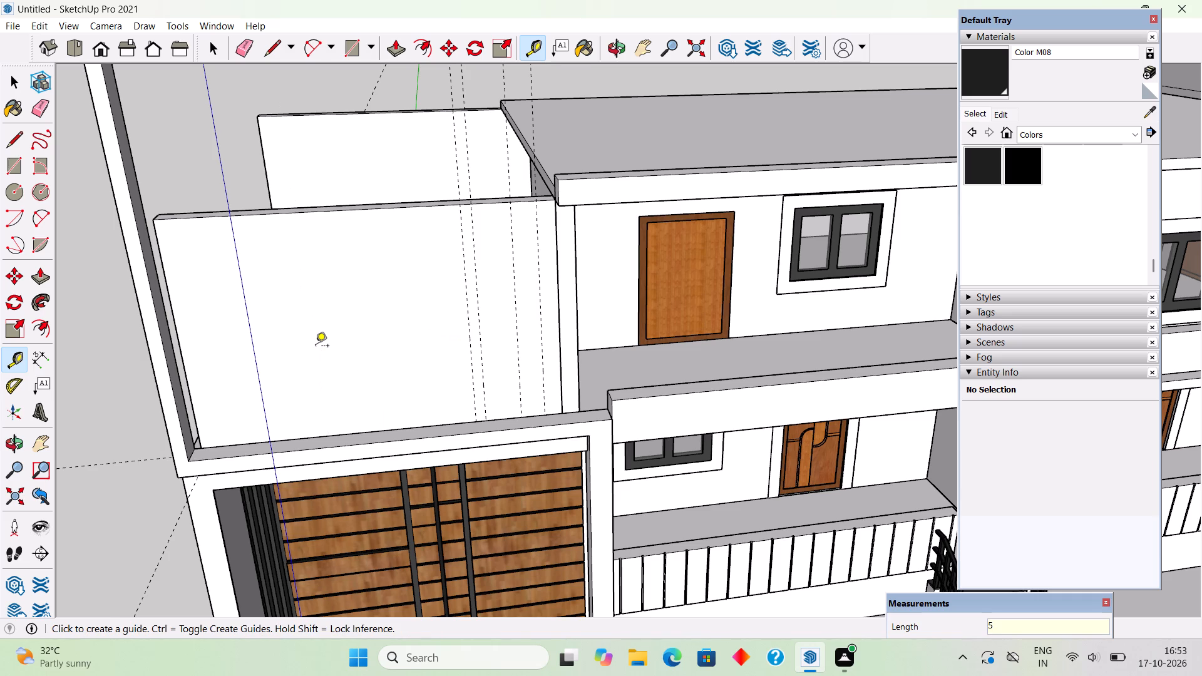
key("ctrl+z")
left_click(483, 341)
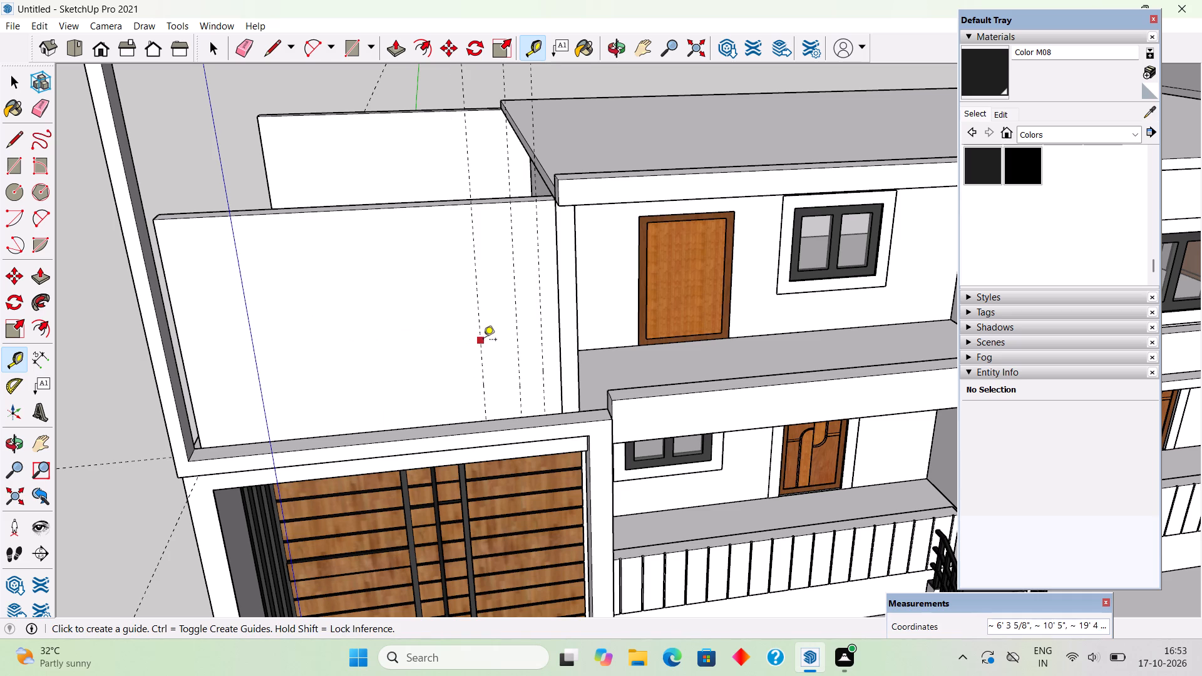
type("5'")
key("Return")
Measure how far the sunshade overhangs the side of the ground-floor window on the house's end facade.
scroll(478, 338, "down", 5)
scroll(513, 428, "down", 11)
middle_click_drag(655, 444, 1201, 511)
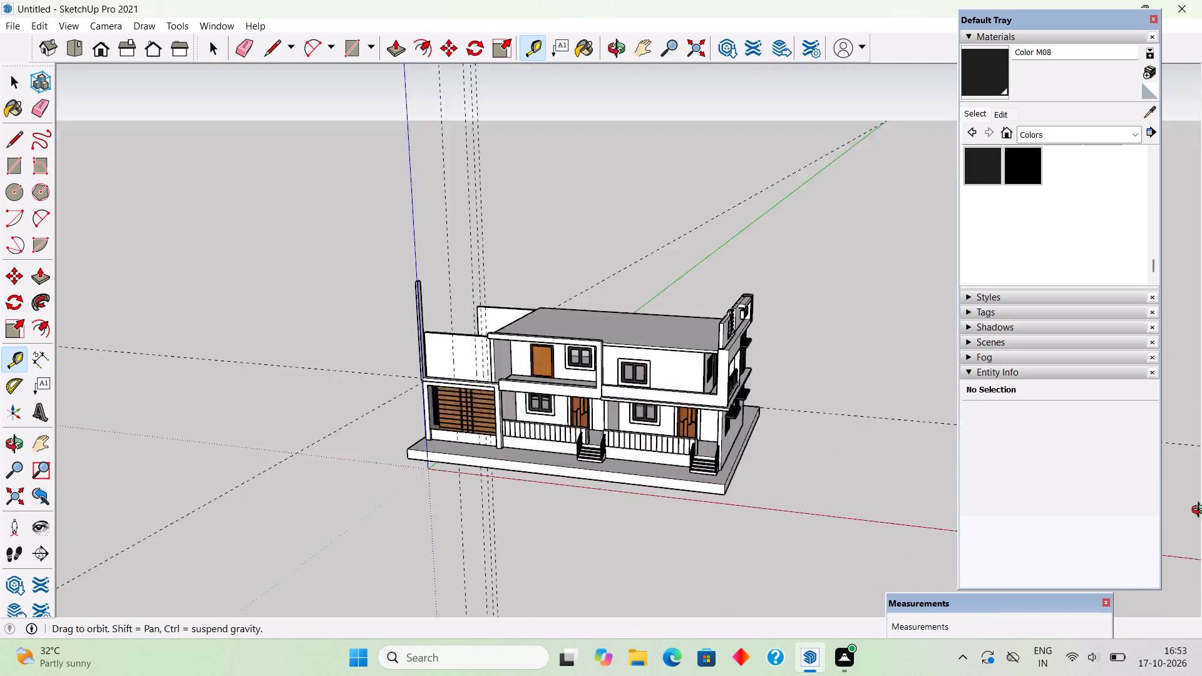
middle_click_drag(1201, 511, 1201, 550)
middle_click_drag(596, 471, 732, 492)
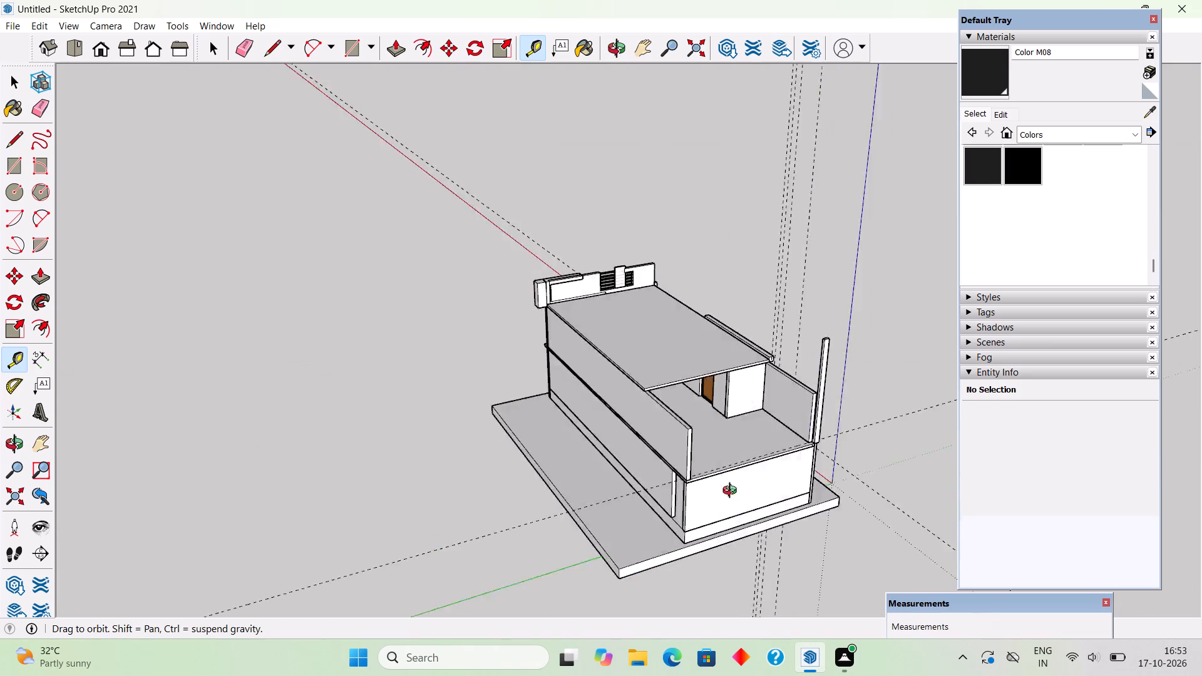
middle_click_drag(732, 492, 846, 592)
middle_click_drag(500, 502, 1201, 617)
scroll(730, 469, "up", 5)
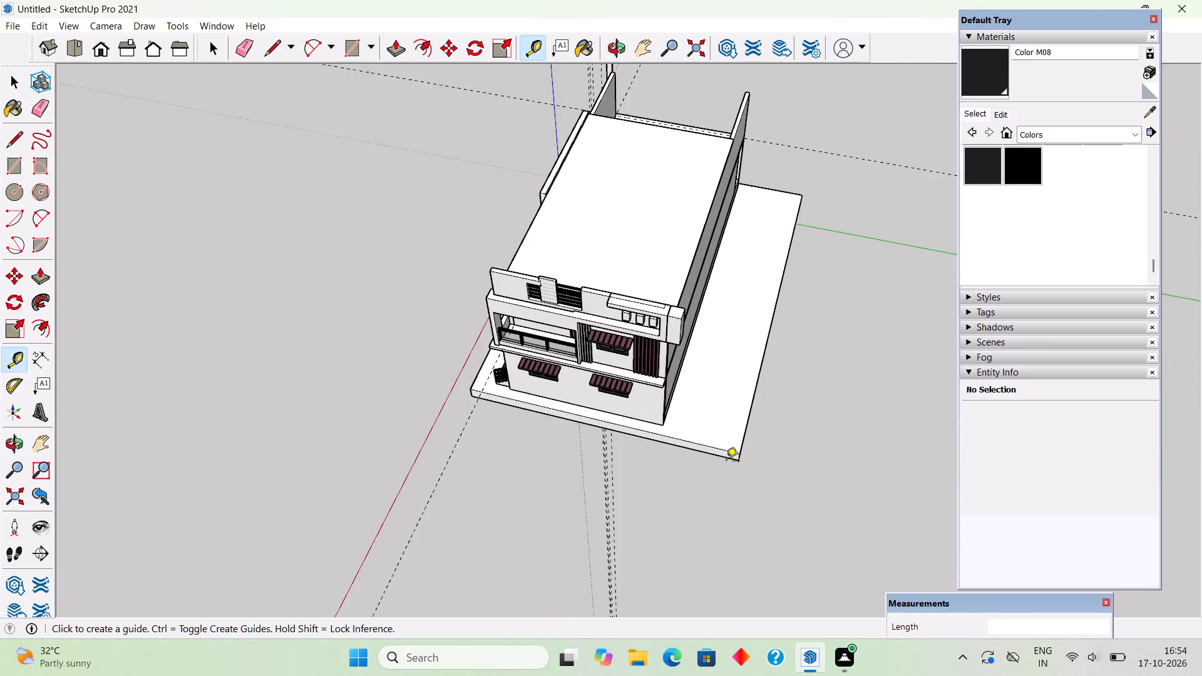
scroll(615, 496, "up", 1)
middle_click_drag(612, 473, 711, 0)
scroll(711, 214, "up", 5)
scroll(607, 392, "up", 5)
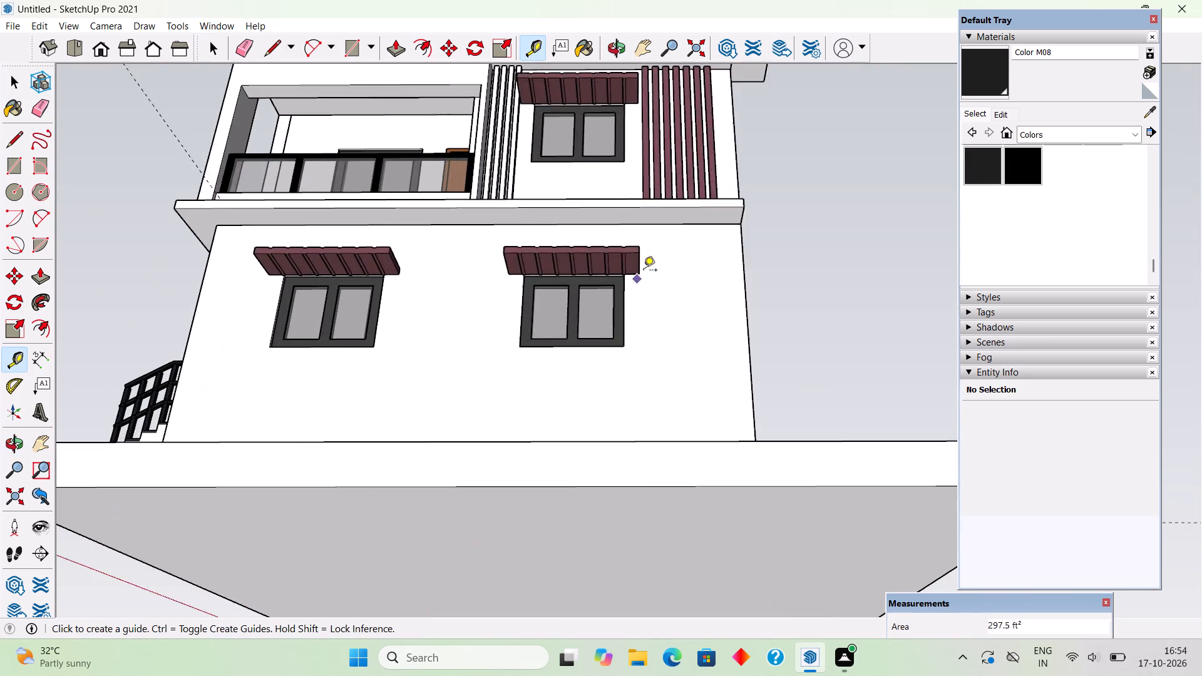
scroll(644, 271, "up", 14)
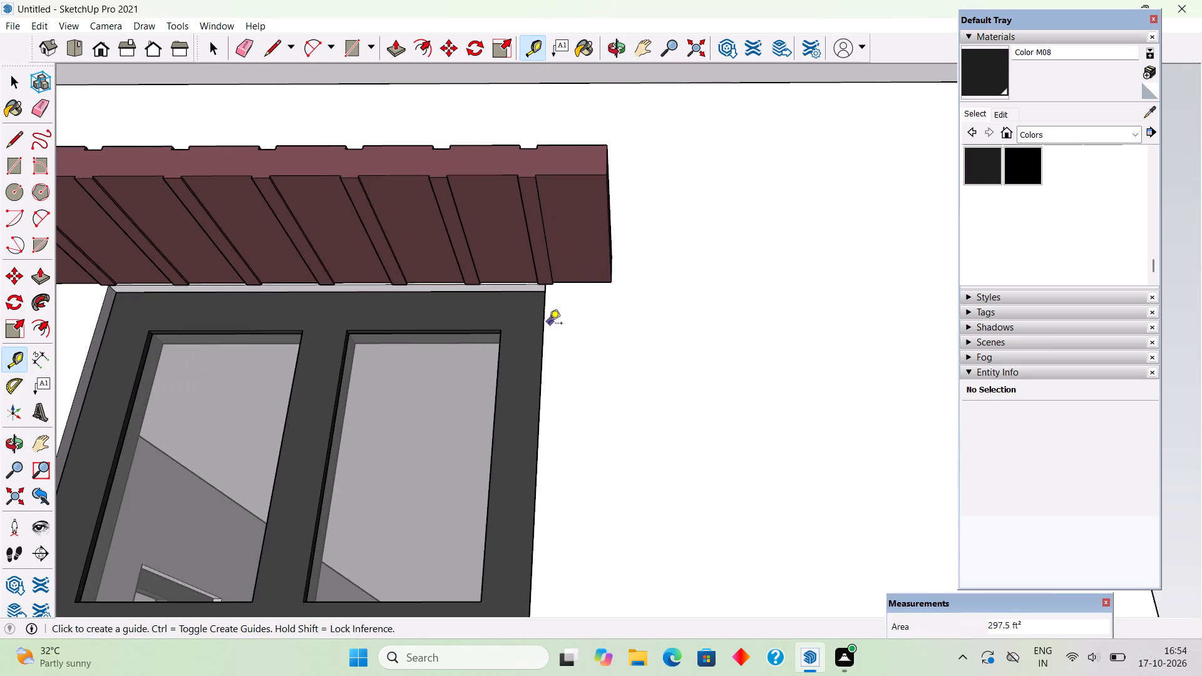
left_click(547, 328)
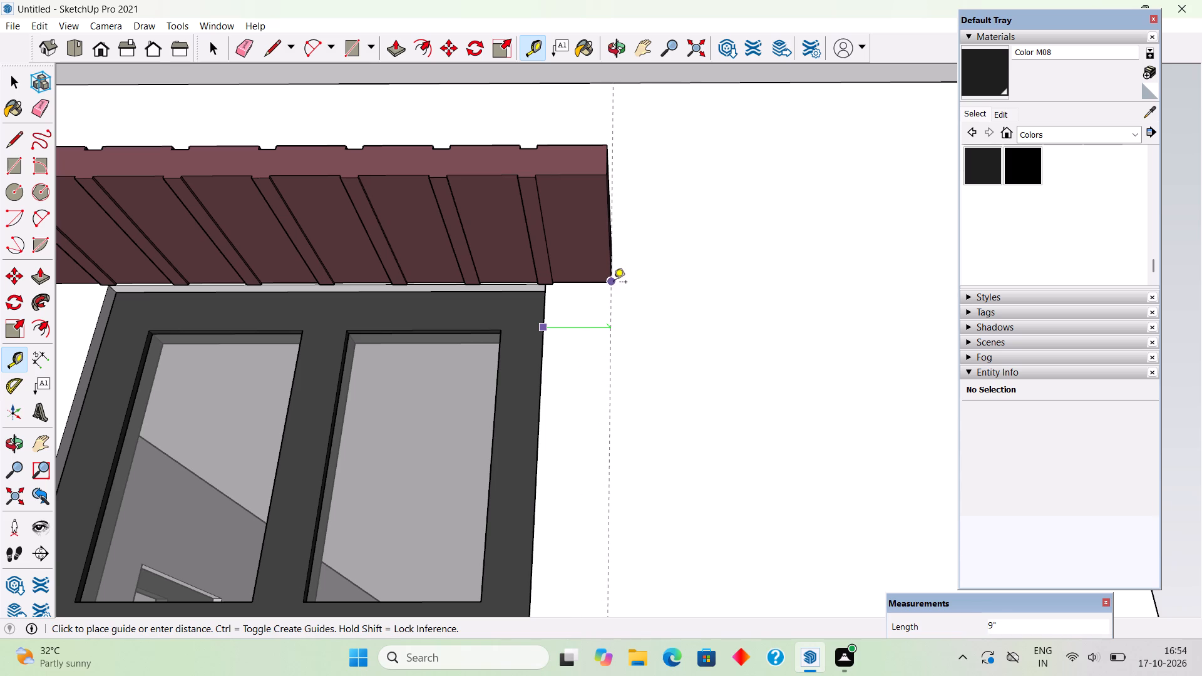
key("space")
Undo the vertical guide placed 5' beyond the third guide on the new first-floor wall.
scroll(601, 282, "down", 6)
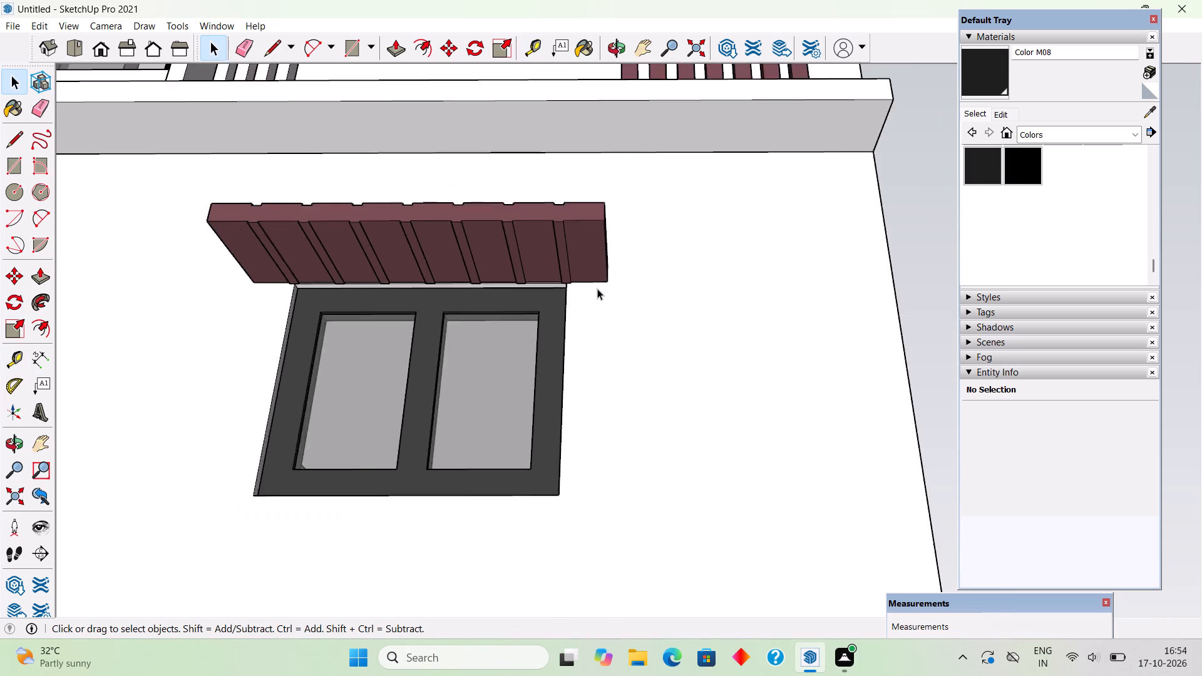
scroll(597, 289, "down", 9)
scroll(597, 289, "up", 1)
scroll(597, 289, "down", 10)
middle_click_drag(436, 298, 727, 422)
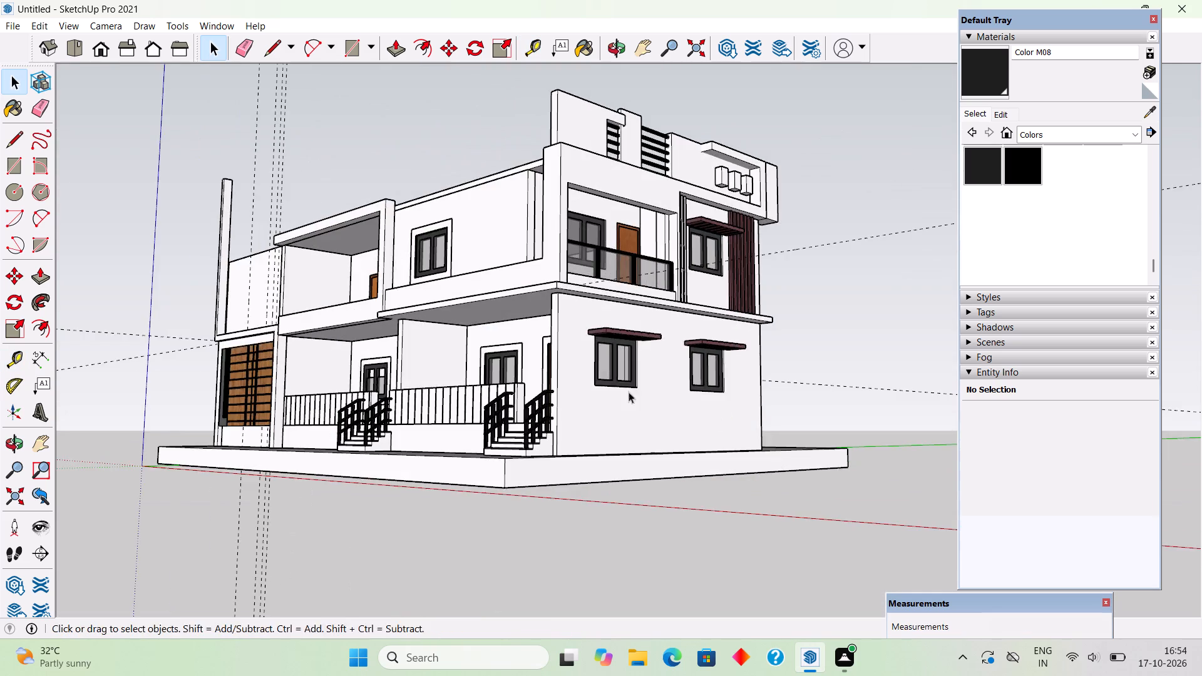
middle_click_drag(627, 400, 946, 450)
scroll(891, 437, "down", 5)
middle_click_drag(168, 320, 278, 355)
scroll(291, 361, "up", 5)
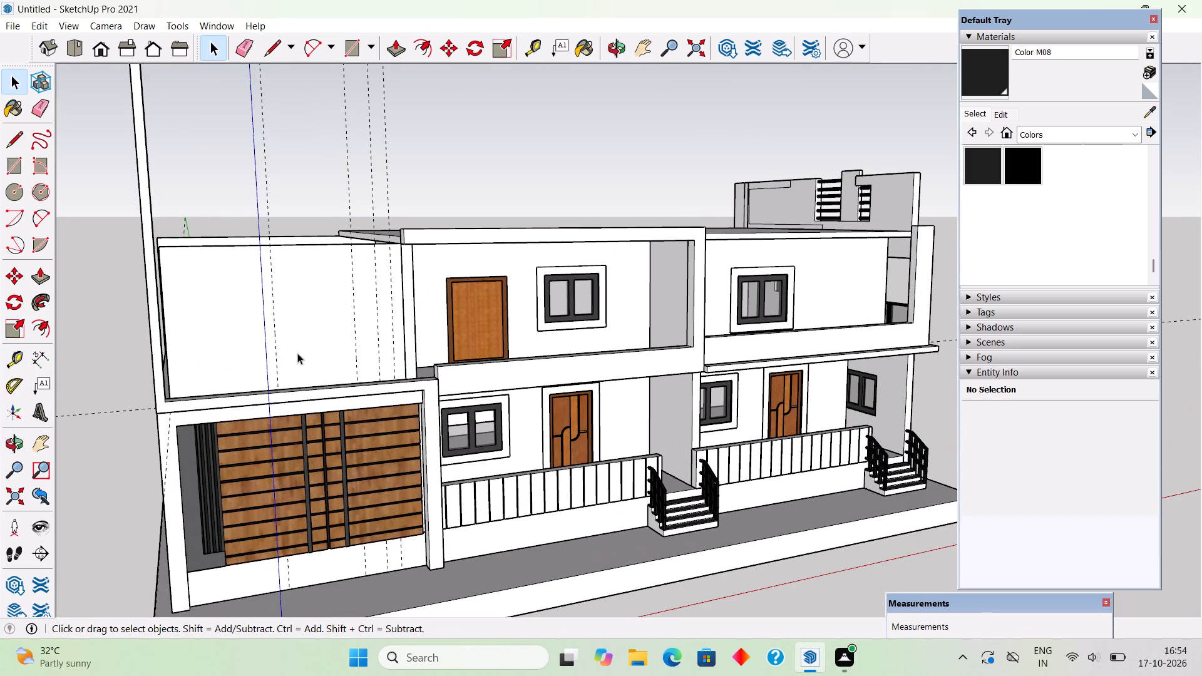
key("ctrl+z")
Place a vertical guide 9" beyond the third guide on the new wall and another guide 5' further along.
key("t")
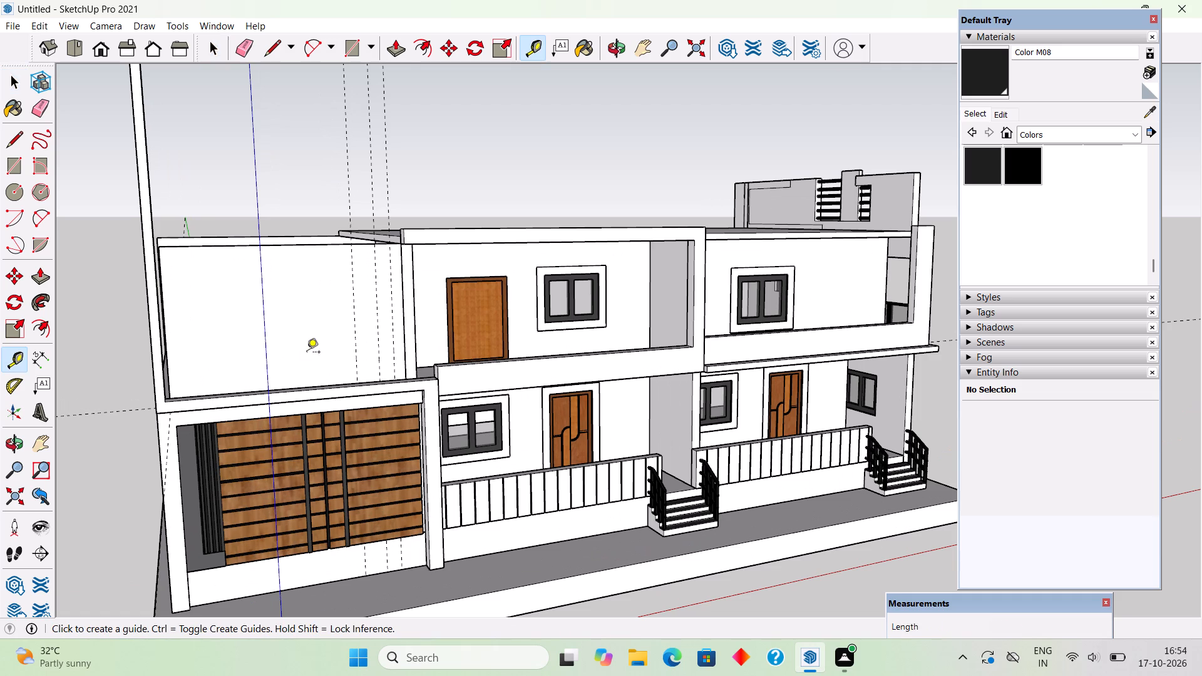
left_click(351, 335)
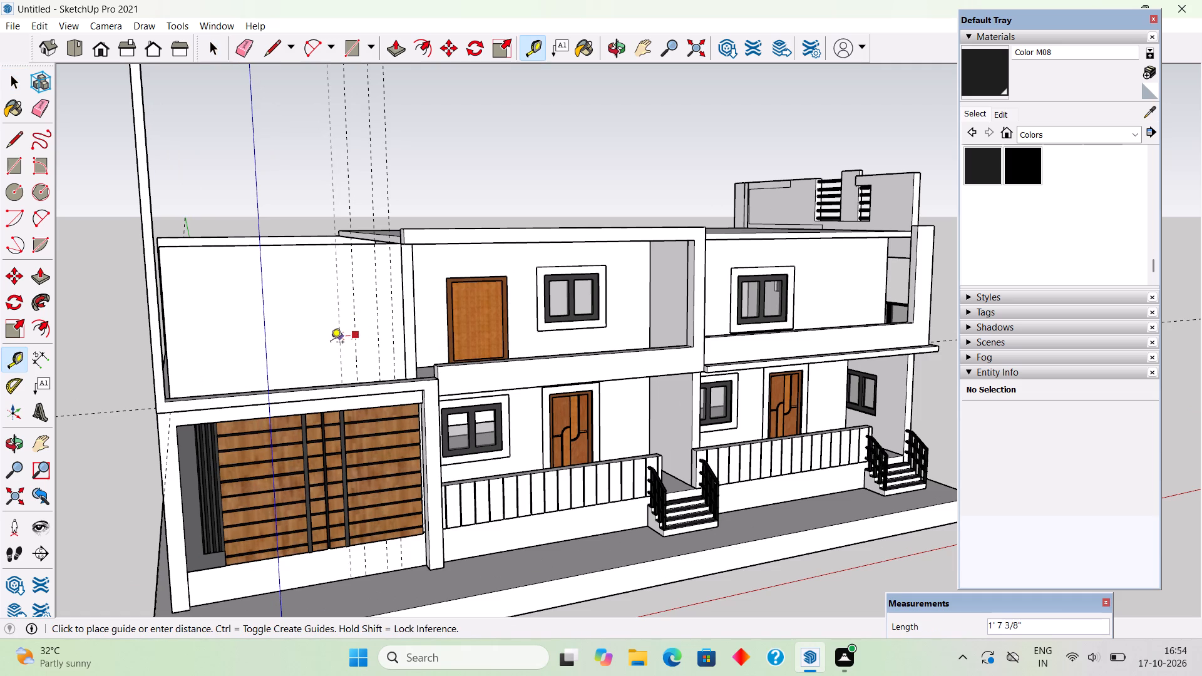
type("9\"")
key("Return")
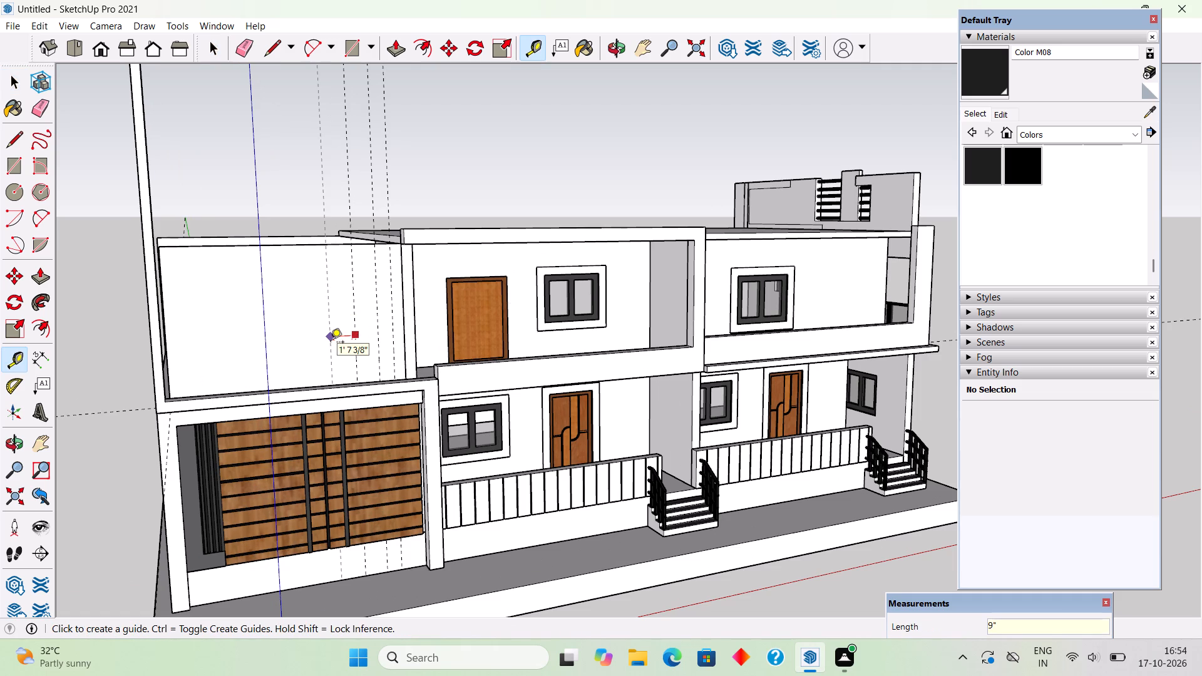
scroll(334, 315, "up", 1)
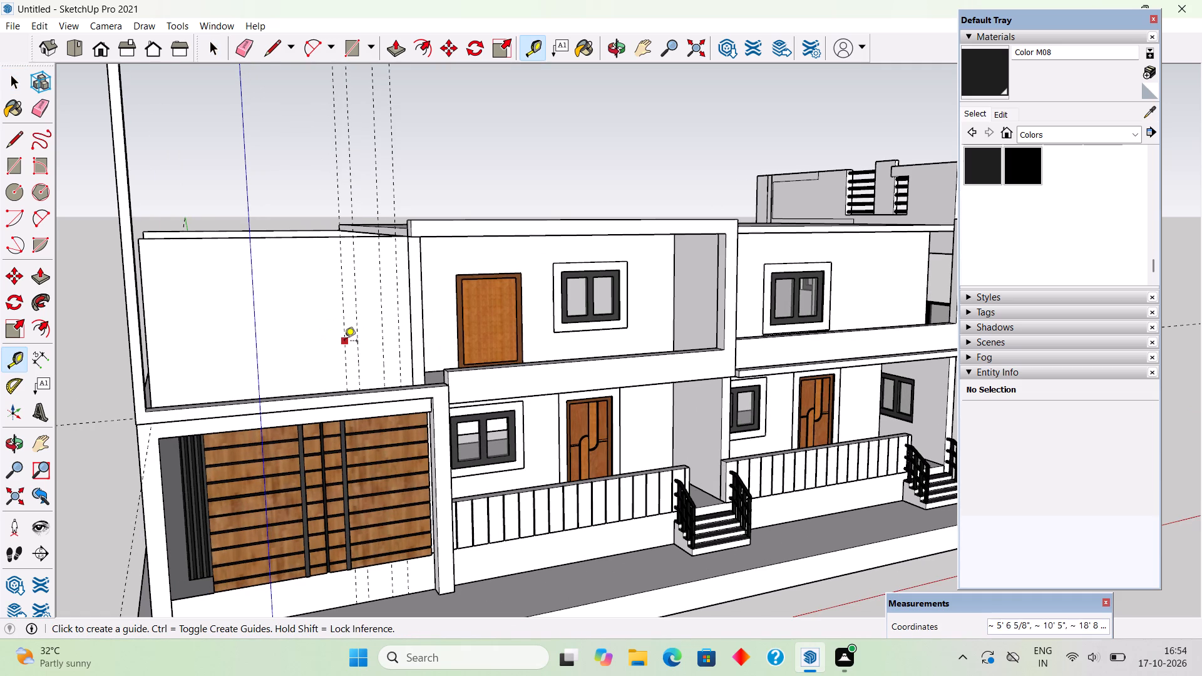
left_click(344, 342)
type("5'")
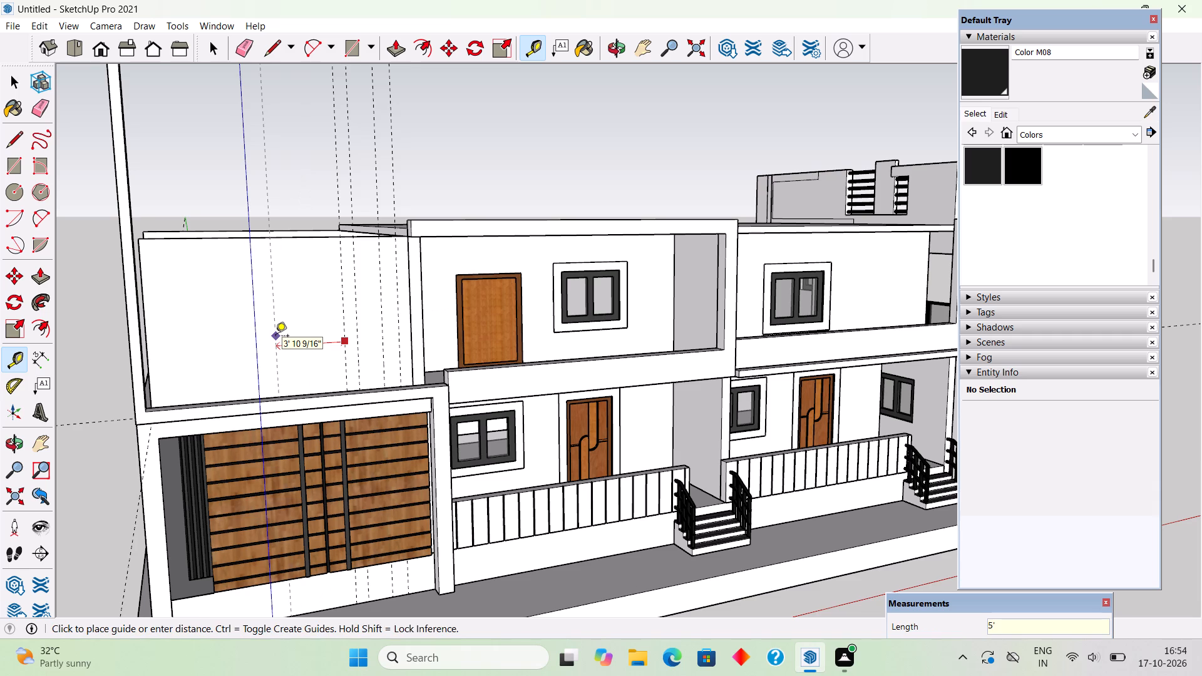
key("Return")
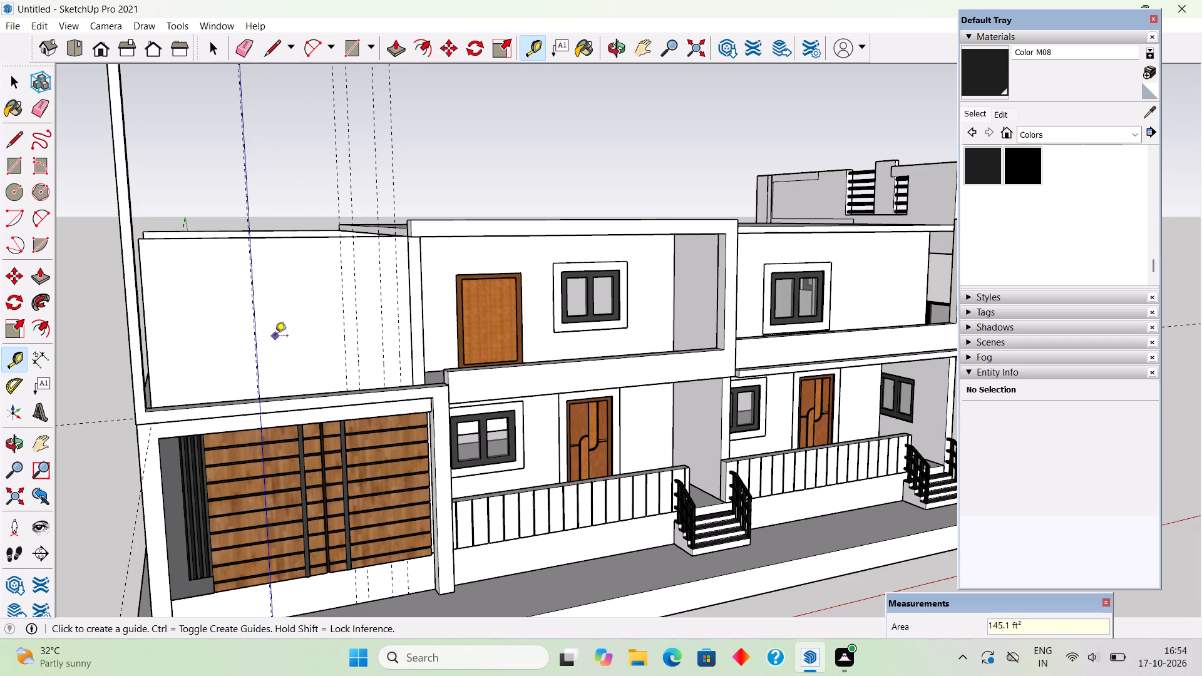
key("space")
Place a horizontal guide 3' above the new wall's base edge and a second horizontal guide 4' above that.
middle_click_drag(327, 326, 250, 358)
scroll(194, 387, "up", 3)
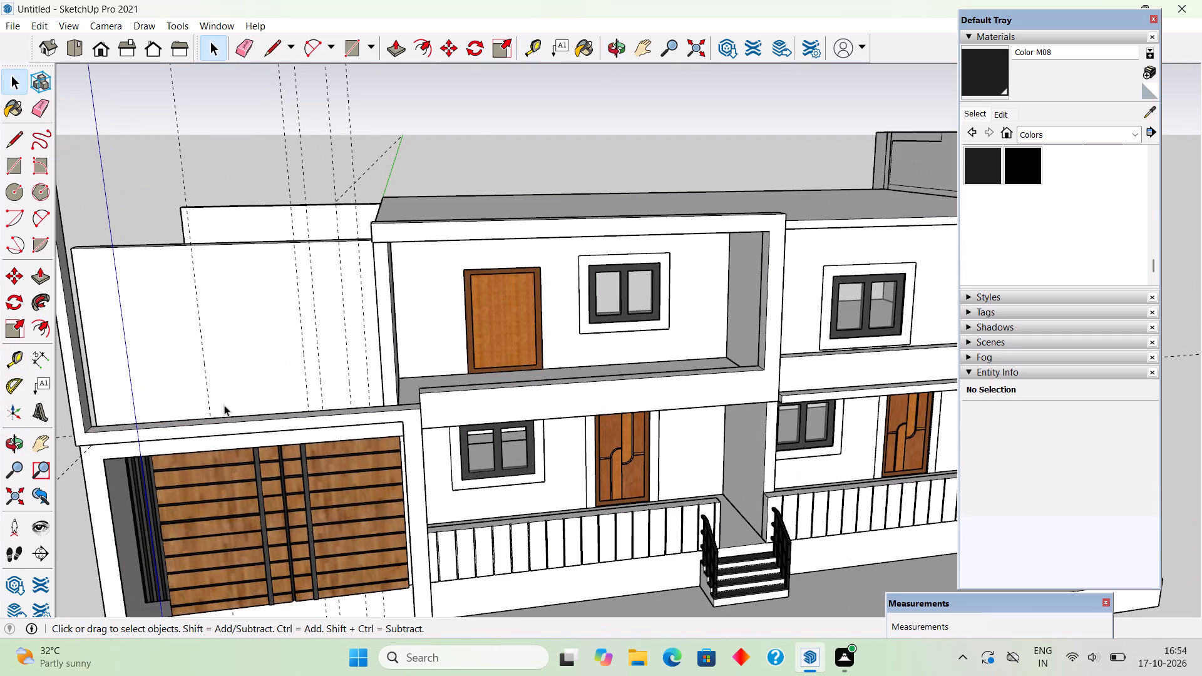
key("t")
left_click(244, 413)
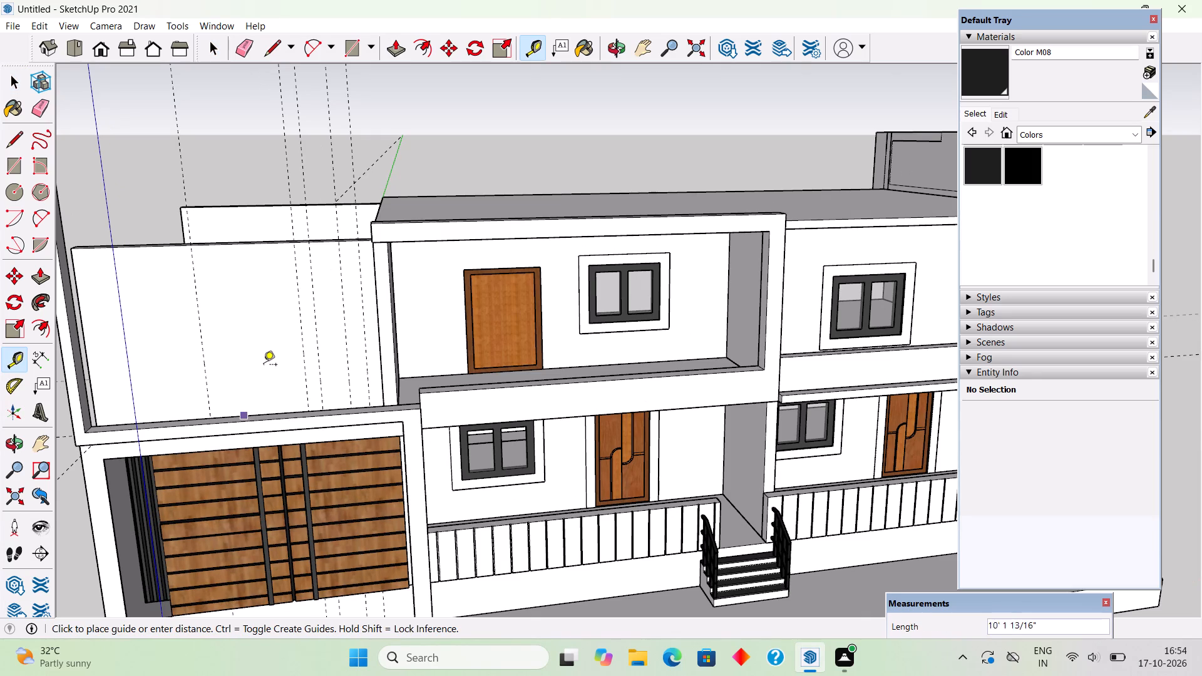
type("3'")
key("Return")
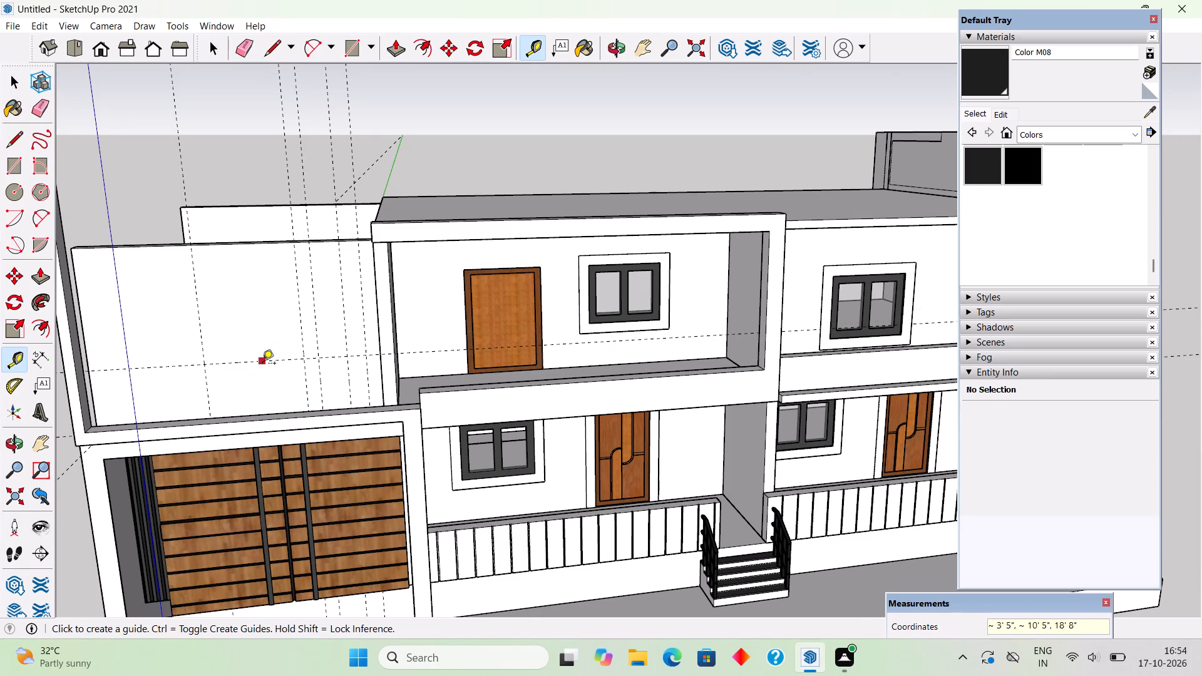
left_click(262, 364)
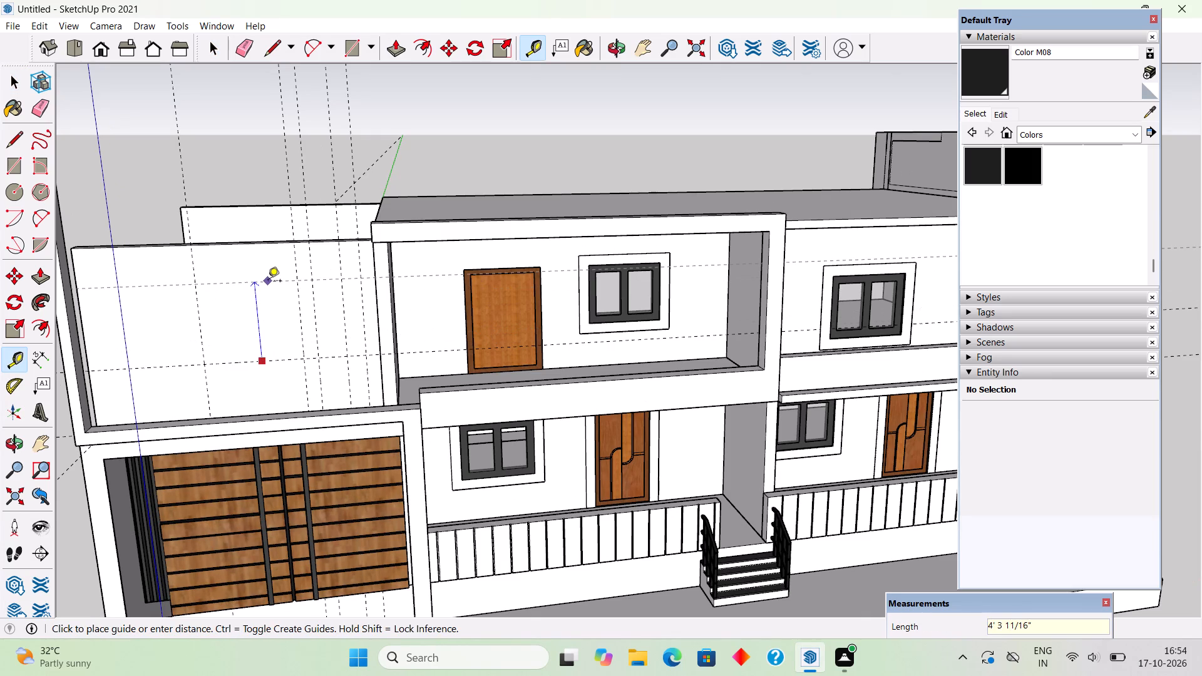
type("4'")
key("Return")
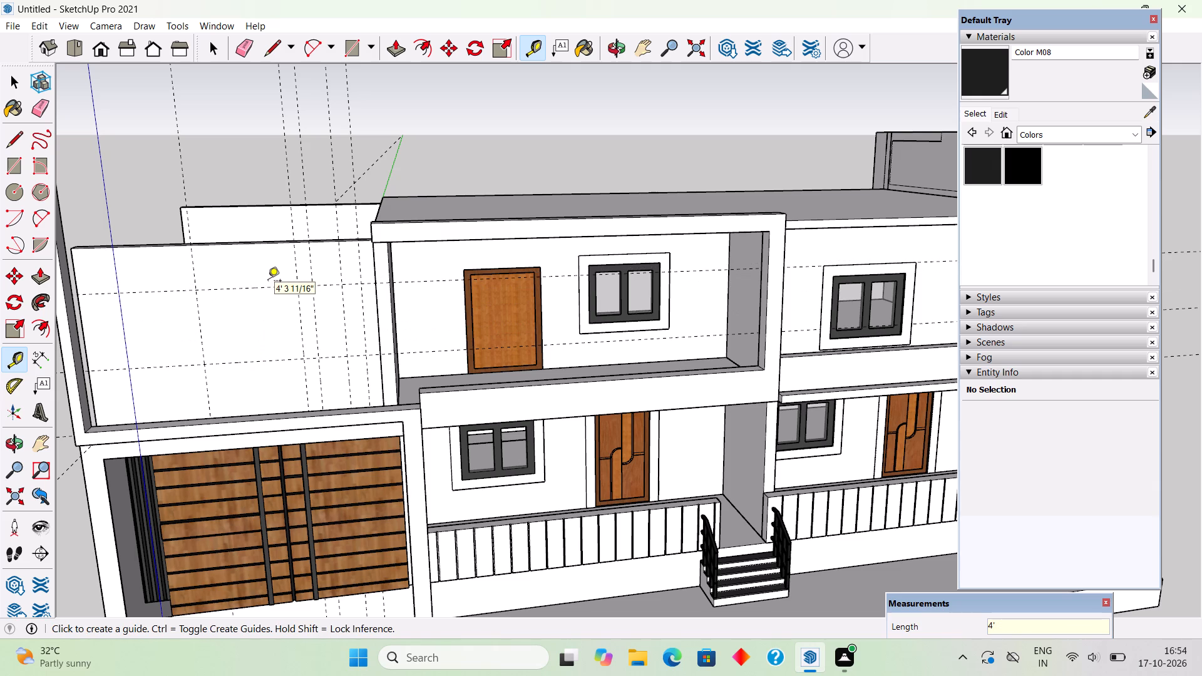
Draw a 5' by 4' rectangle between the guides on the new first-floor wall and push it 9" through to cut a window opening.
key("space")
triple_click(262, 320)
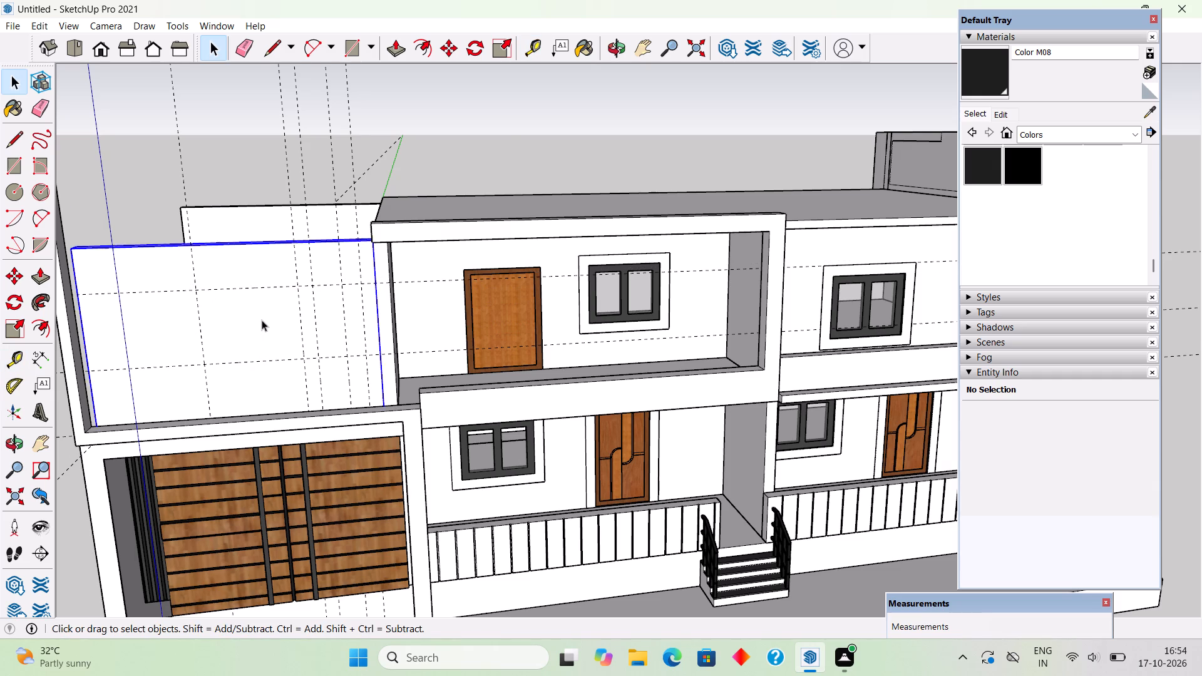
middle_click_drag(182, 356, 221, 301)
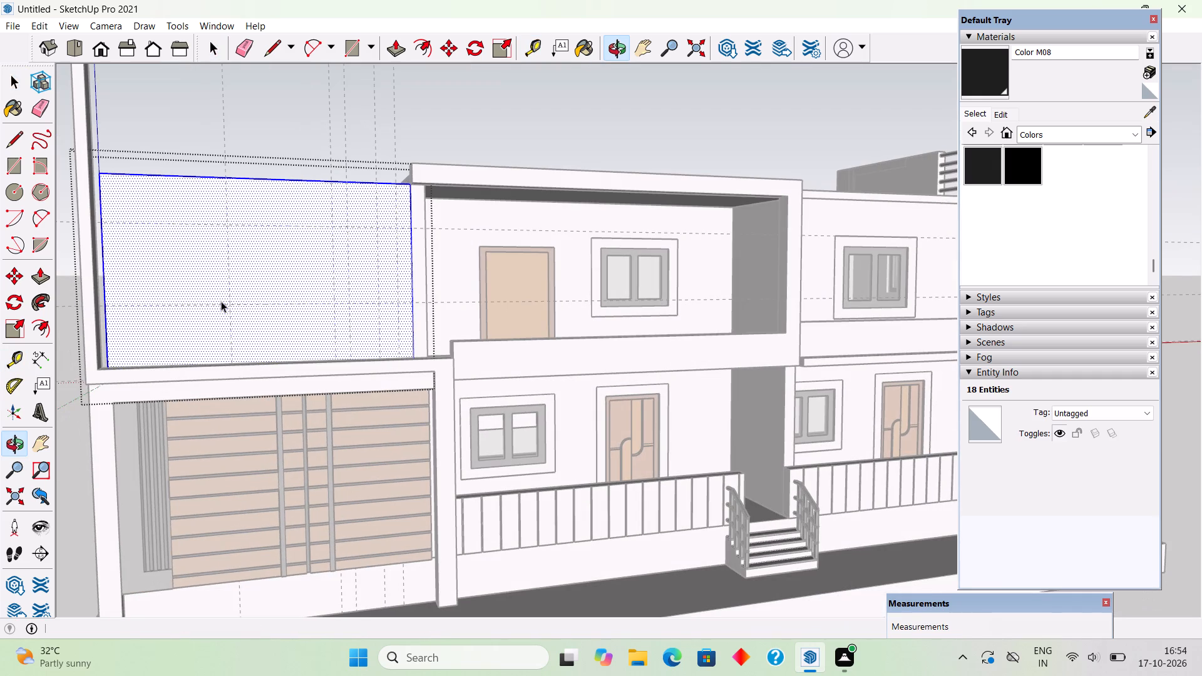
scroll(222, 301, "up", 3)
key("r")
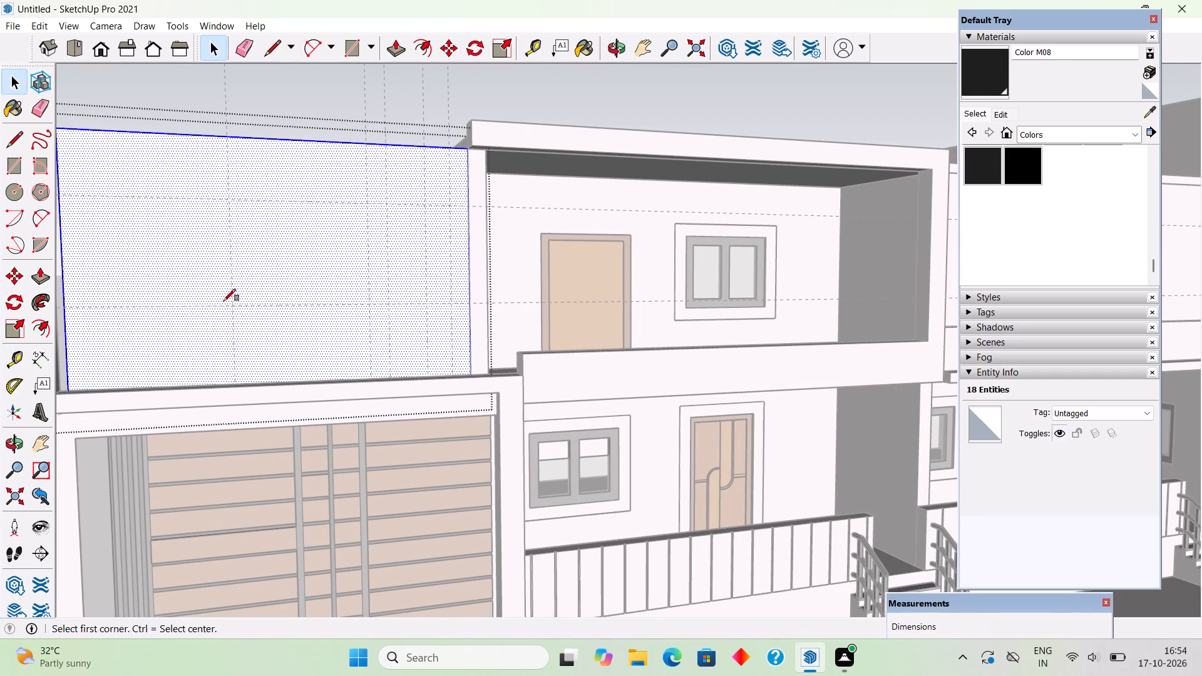
left_click(229, 201)
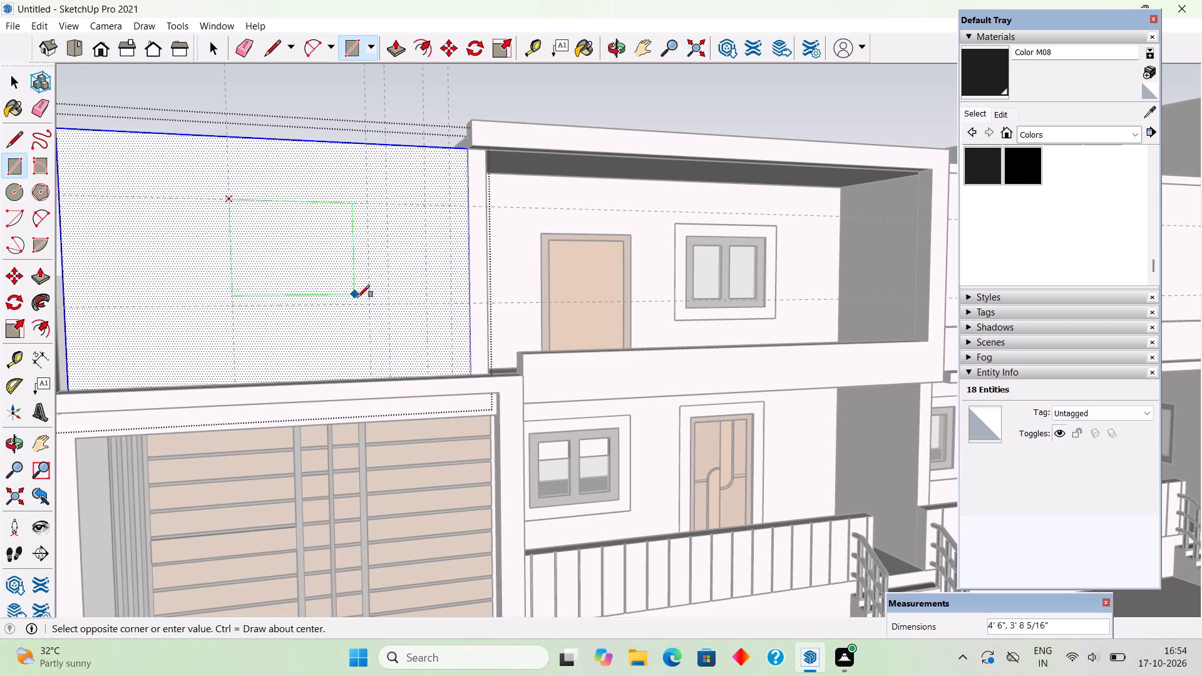
left_click(369, 306)
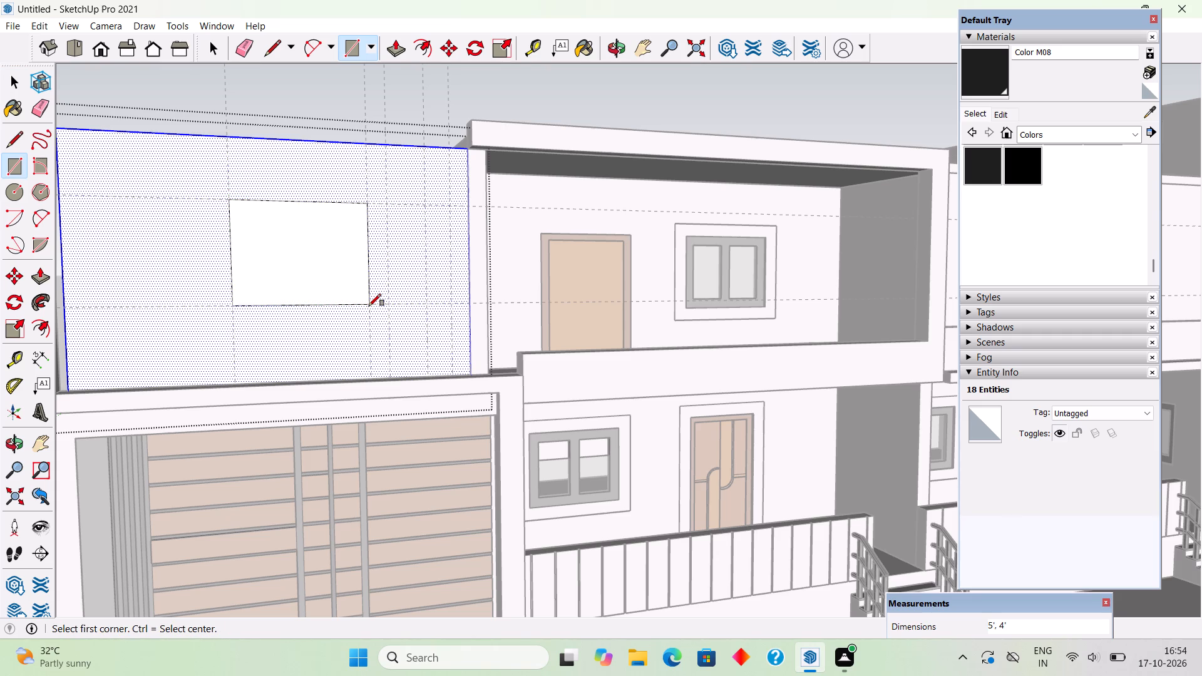
key("p")
left_click_drag(346, 274, 299, 248)
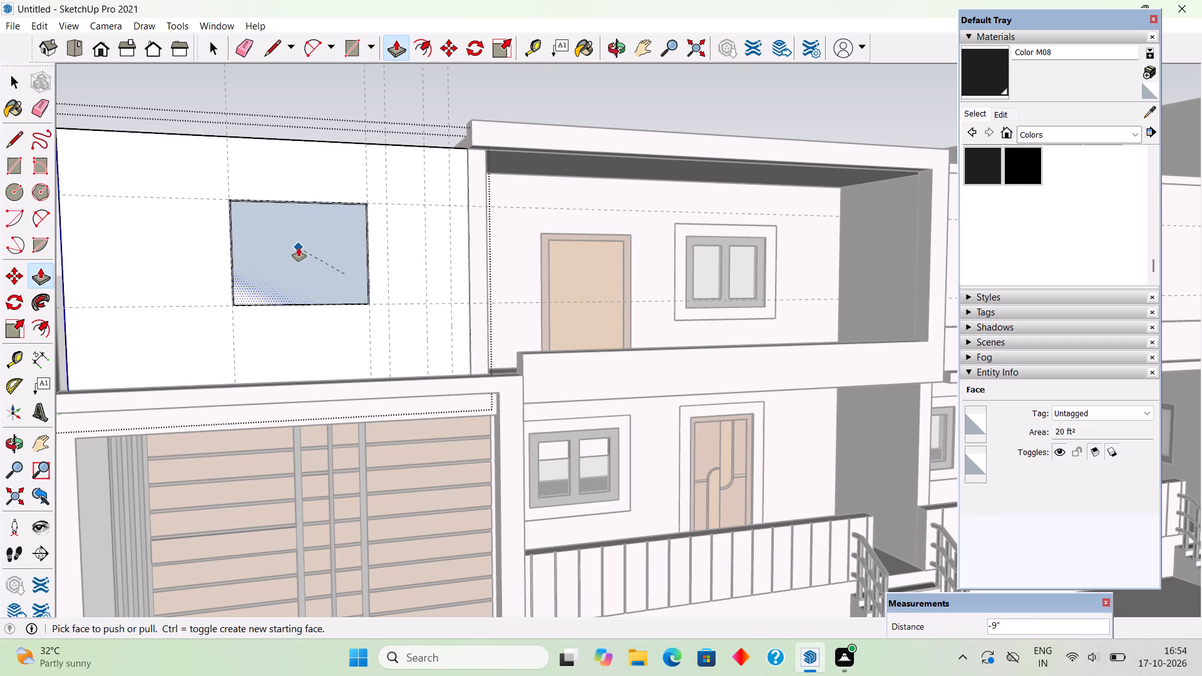
key("space")
left_click(341, 76)
Draw a 5' by 4' rectangle covering the new window opening, outside the wall group.
middle_click_drag(343, 190, 311, 269)
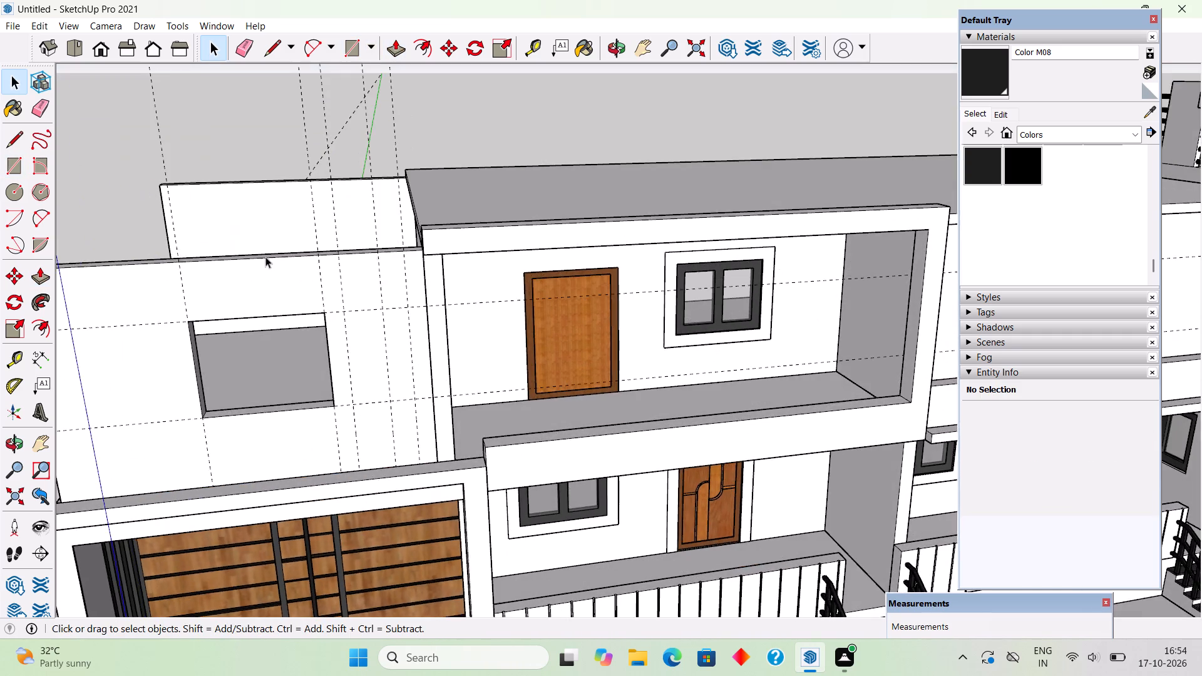
scroll(154, 357, "up", 5)
key("r")
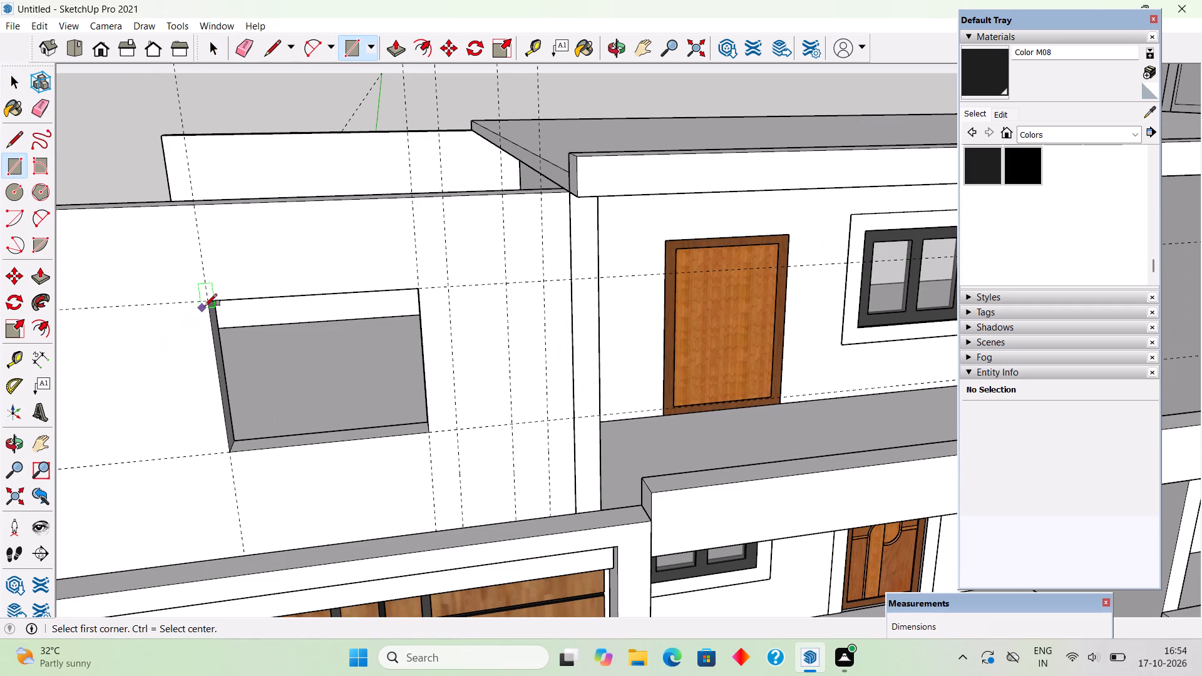
left_click(213, 304)
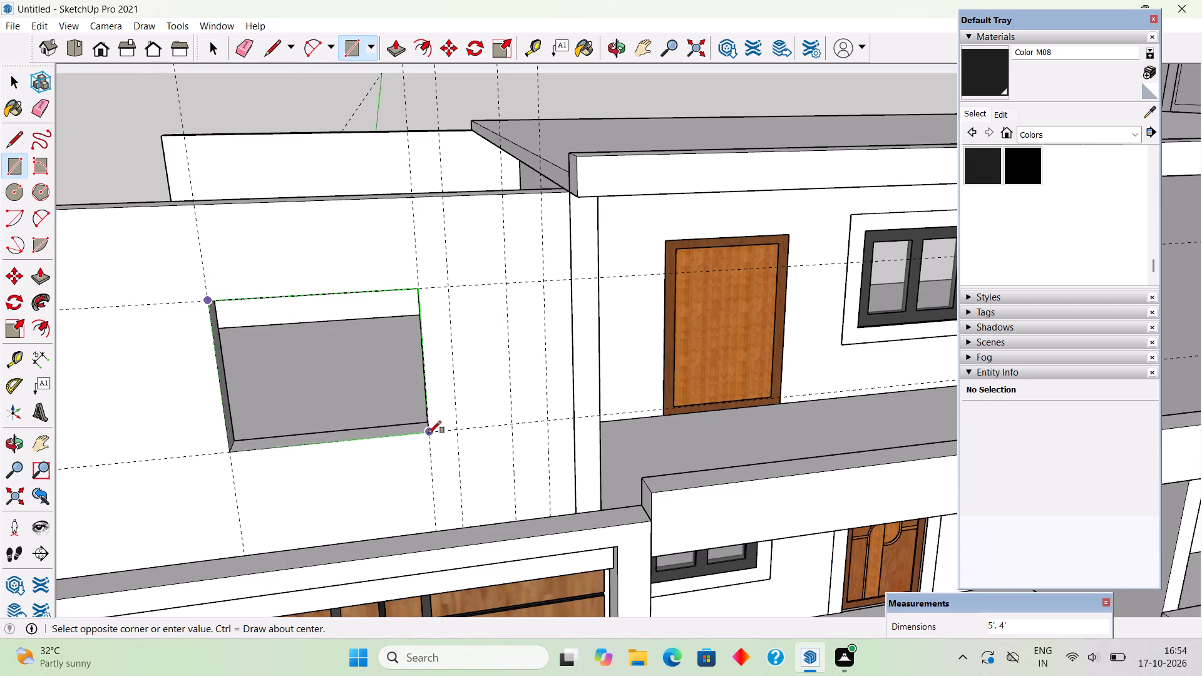
left_click(429, 433)
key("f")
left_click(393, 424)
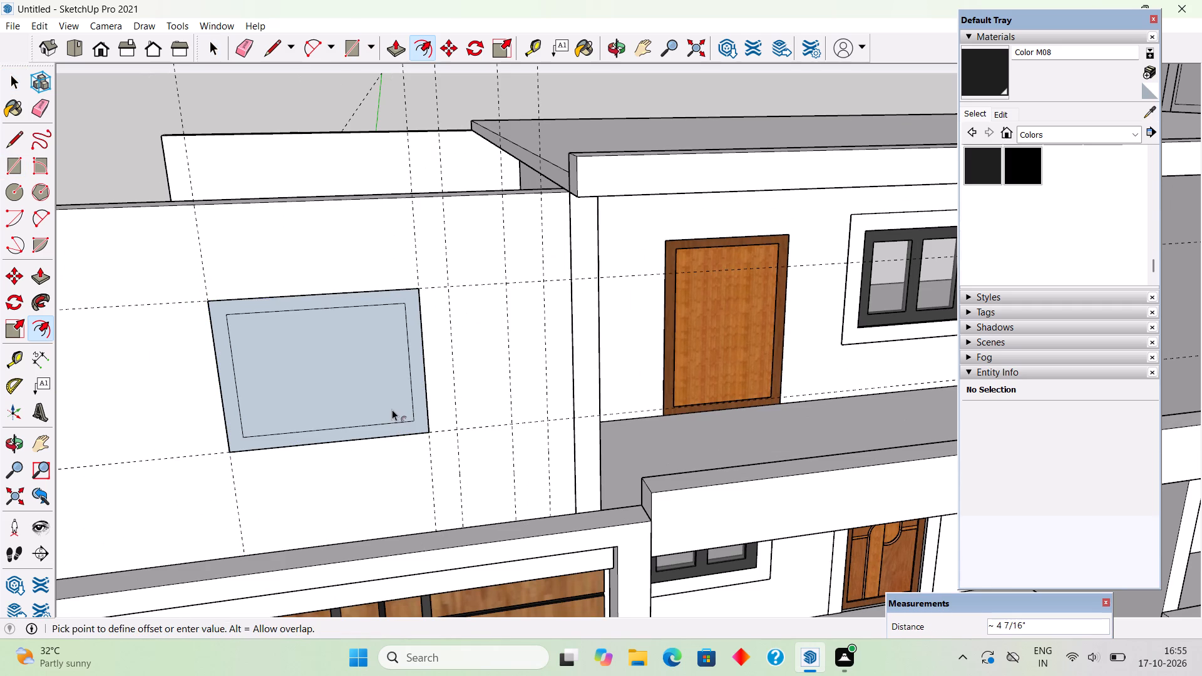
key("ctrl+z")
Offset the outline of the window rectangle 6" inward.
key("f")
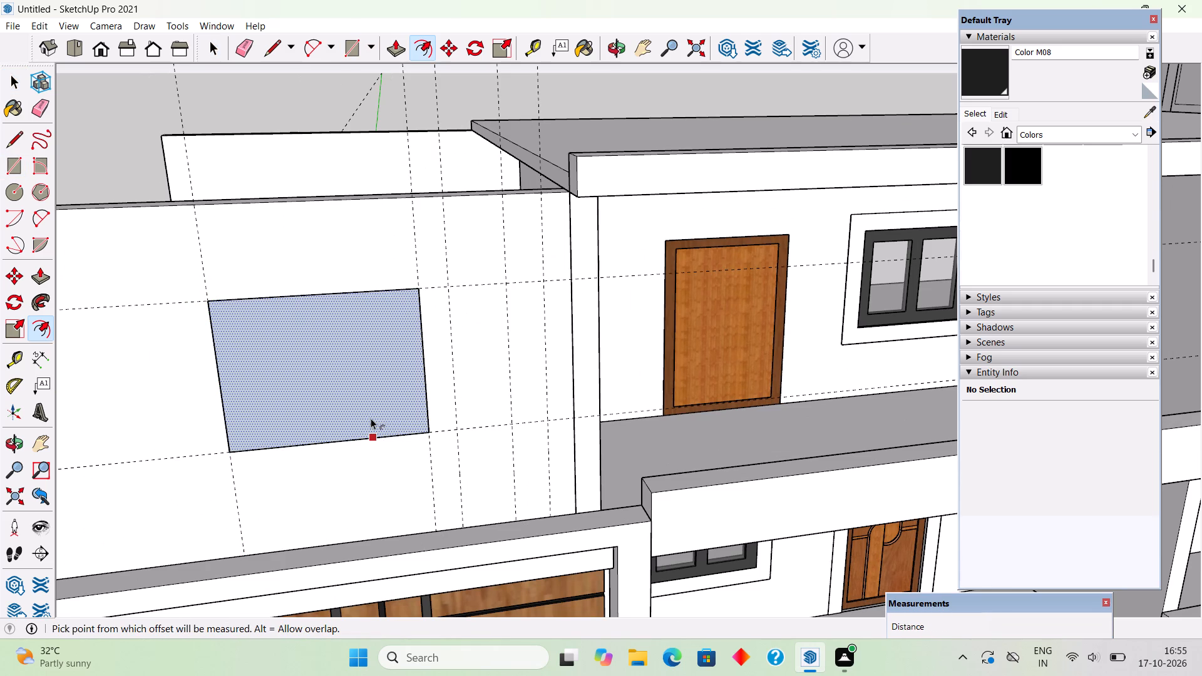
left_click(371, 418)
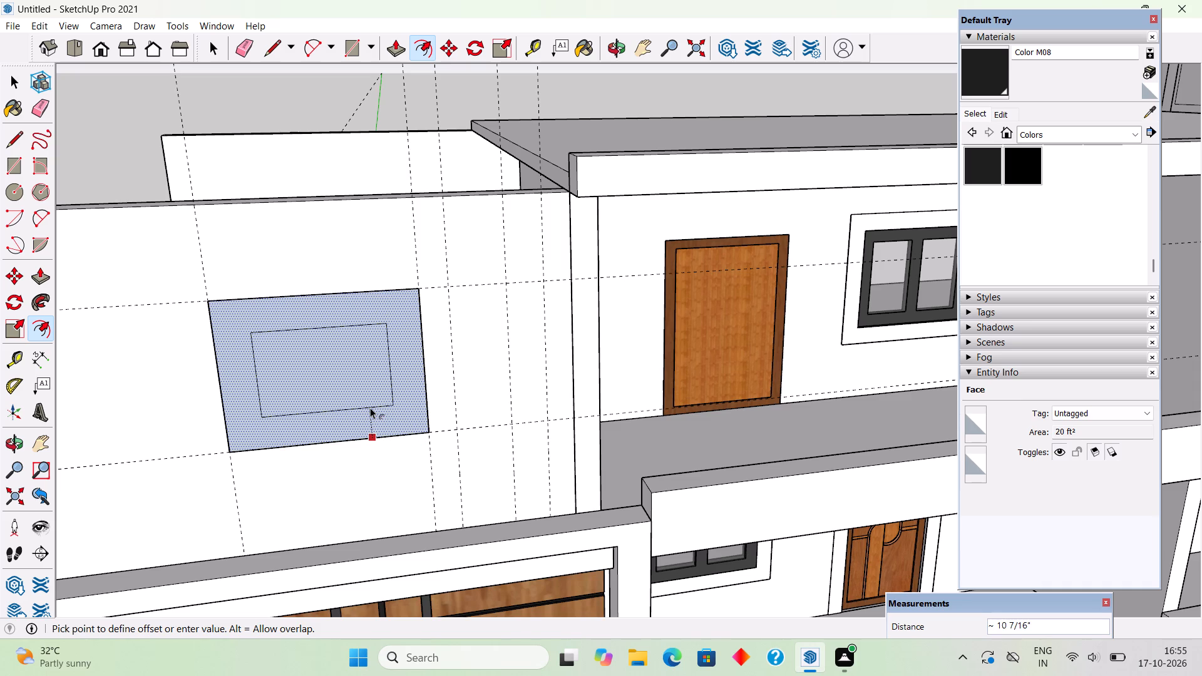
type("6\"")
key("Return")
Place a vertical guide at the middle of the inner window rectangle and two more guides 3" to either side of it.
key("t")
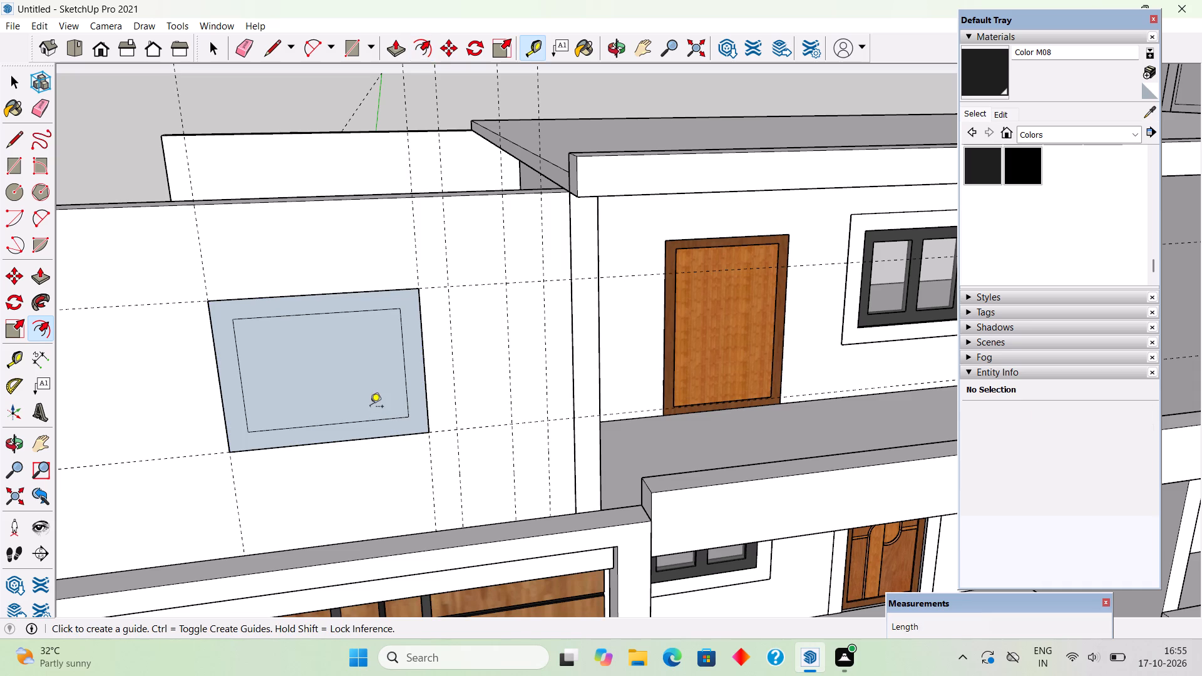
left_click(246, 402)
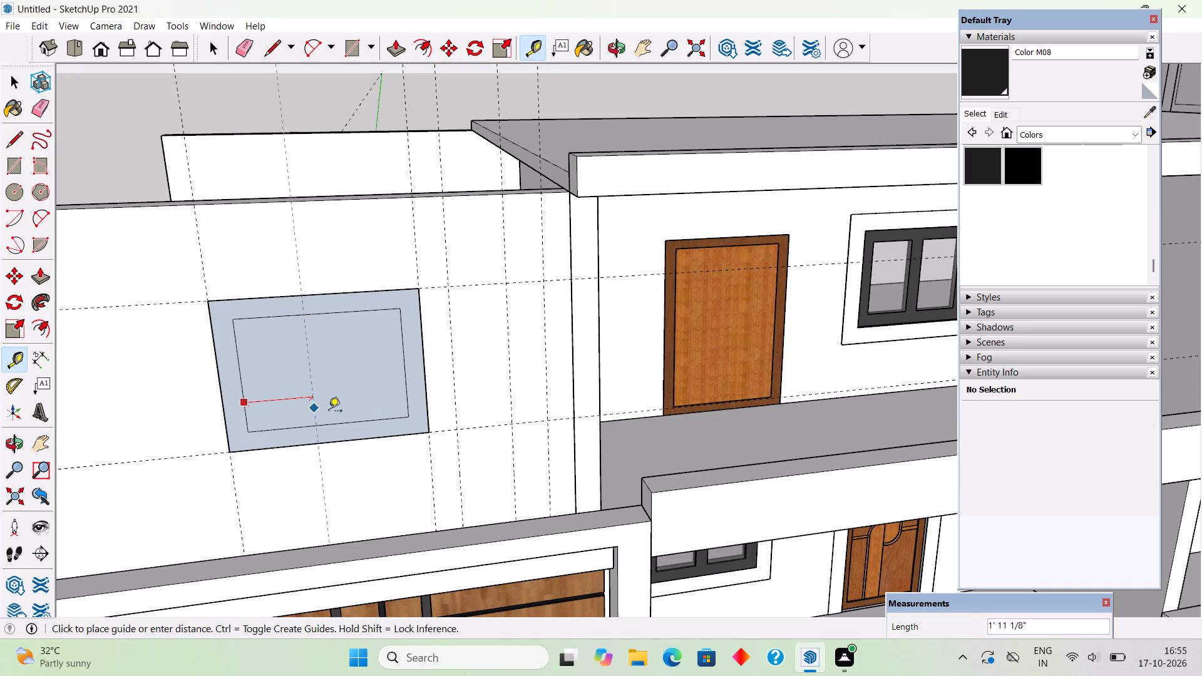
left_click(329, 424)
left_click(331, 395)
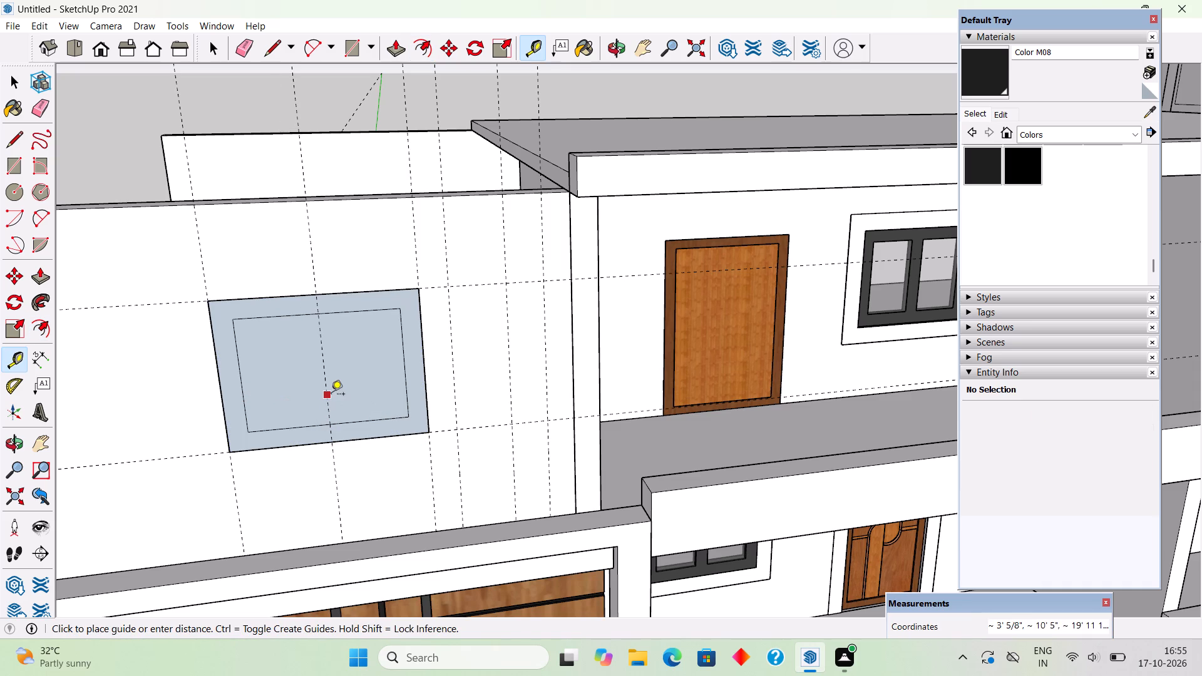
type("3\"")
key("Return")
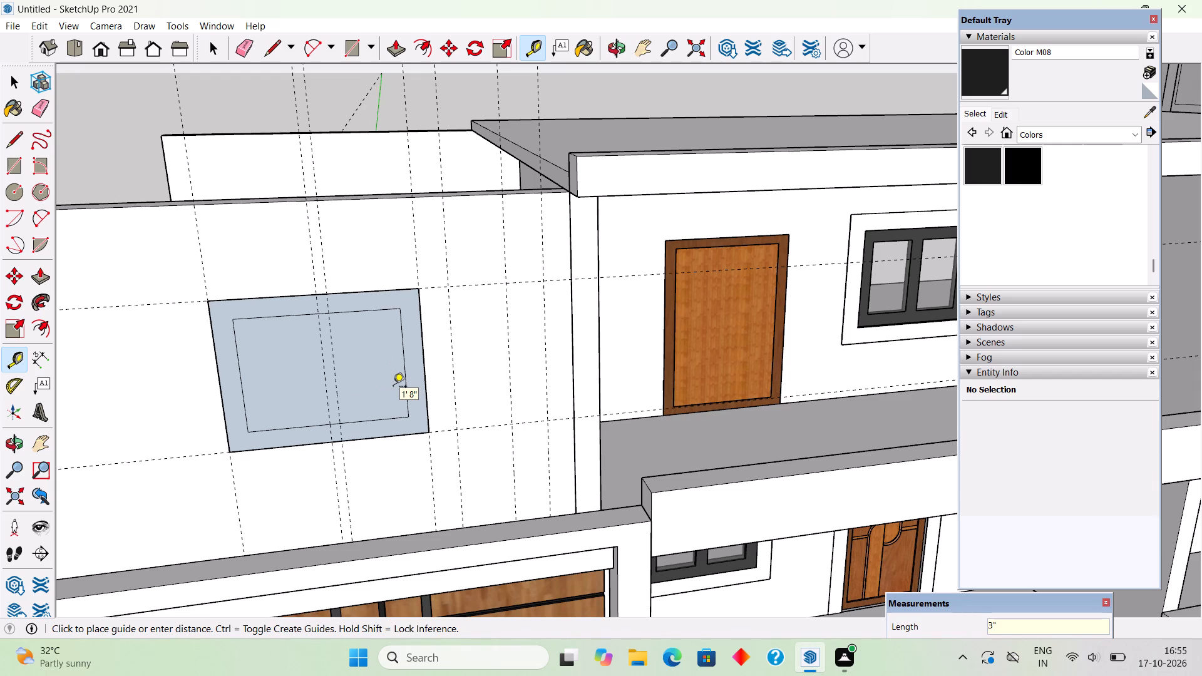
left_click(319, 355)
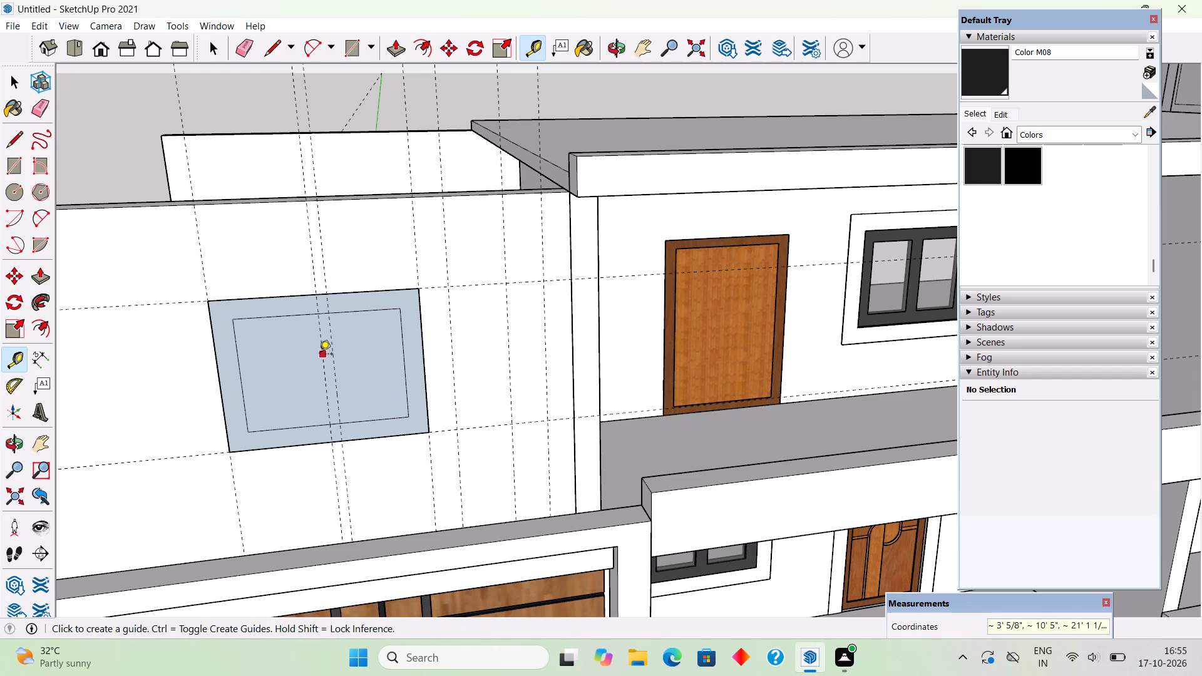
type("3\"")
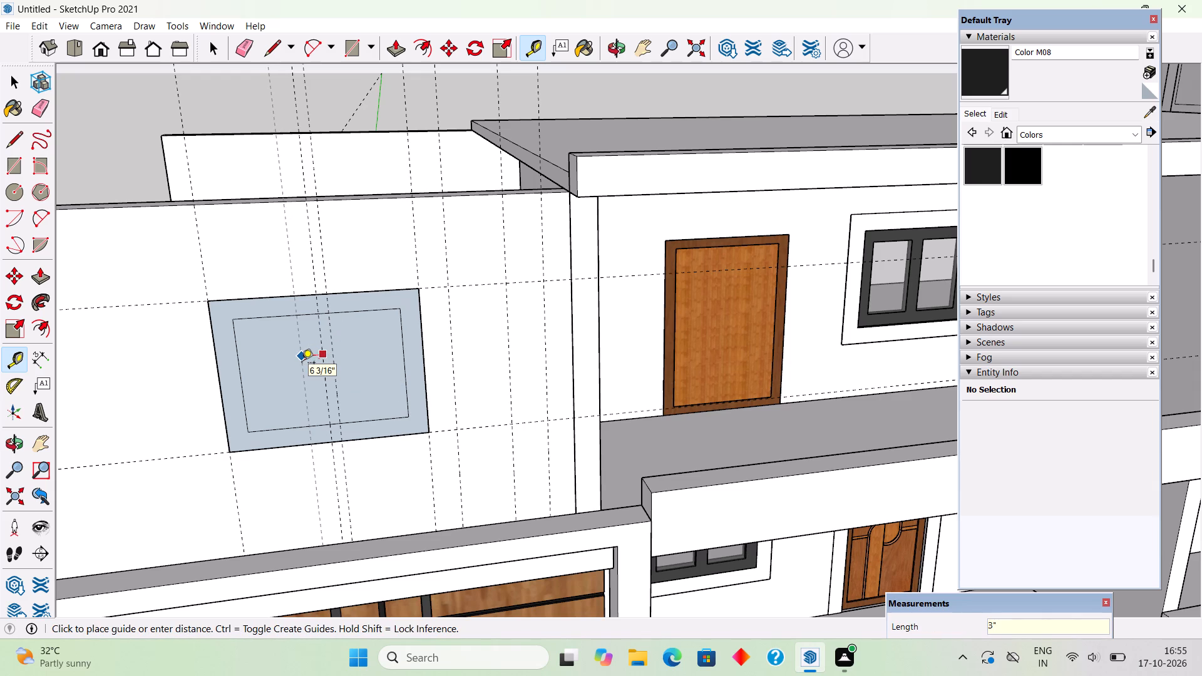
key("Return")
Draw two 3' vertical lines across the inner window rectangle along the outer guides to form the central mullion.
key("l")
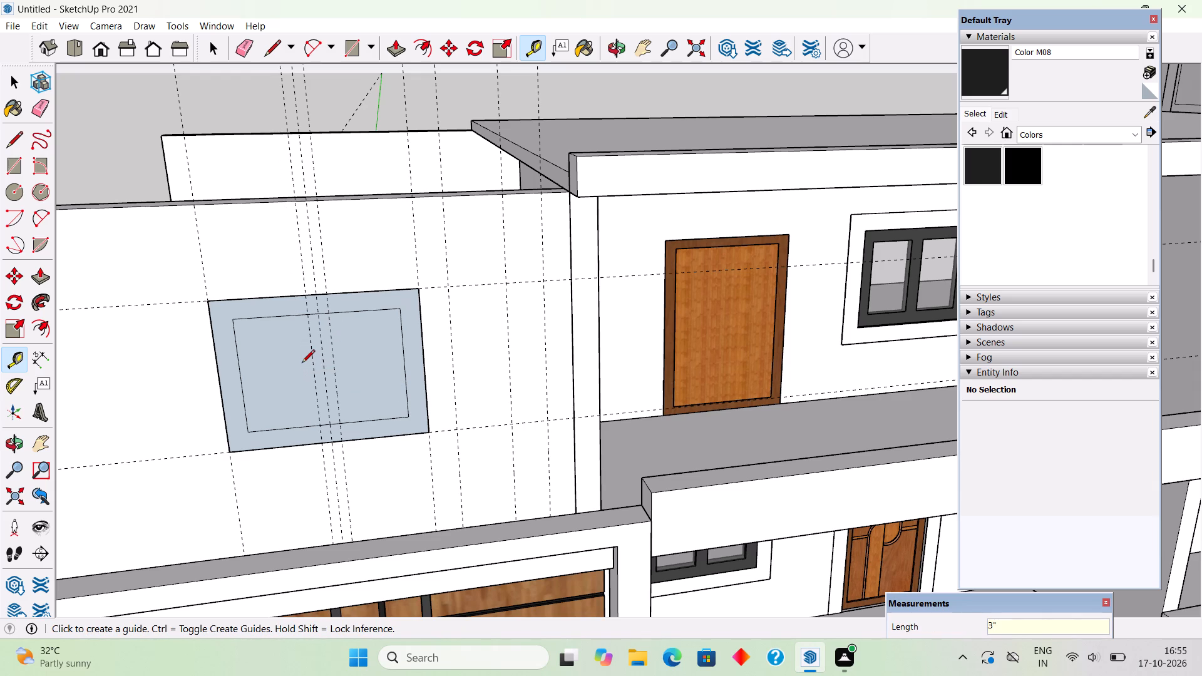
left_click(309, 315)
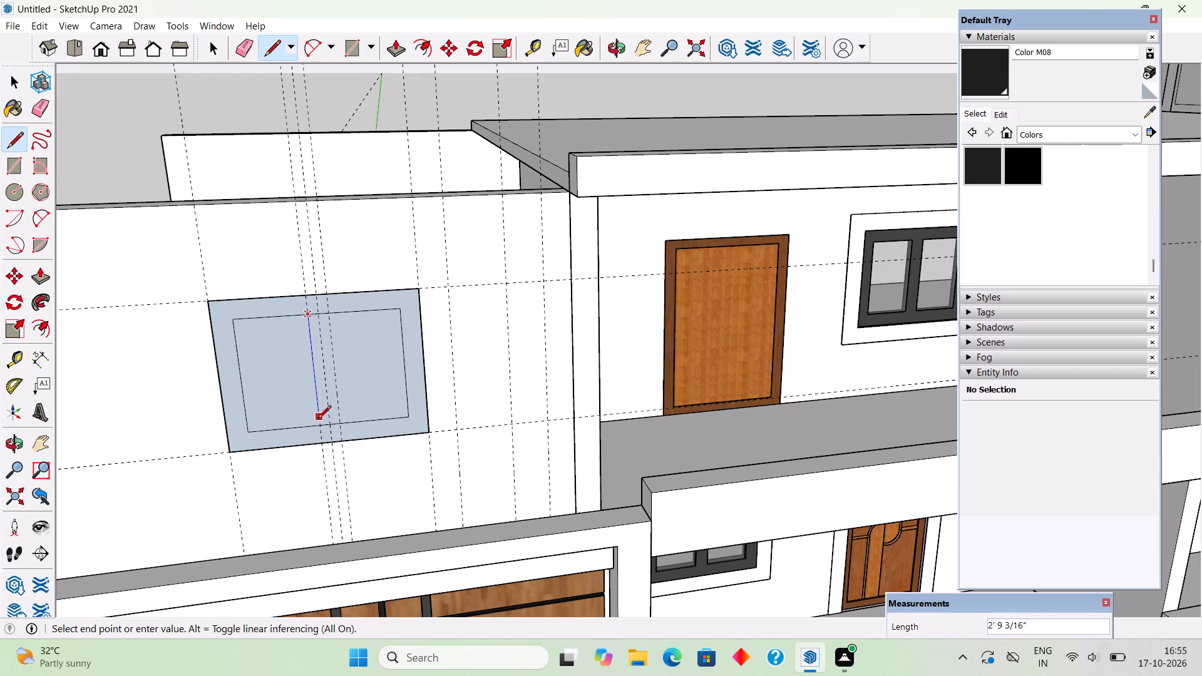
left_click(322, 424)
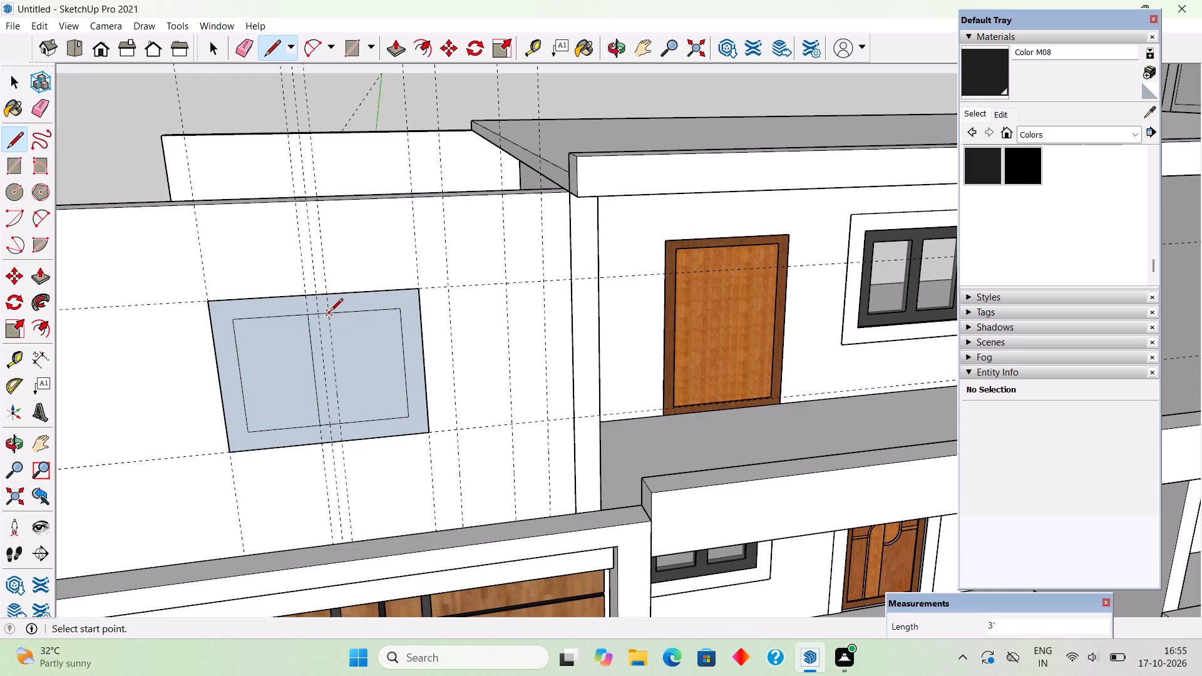
left_click(329, 312)
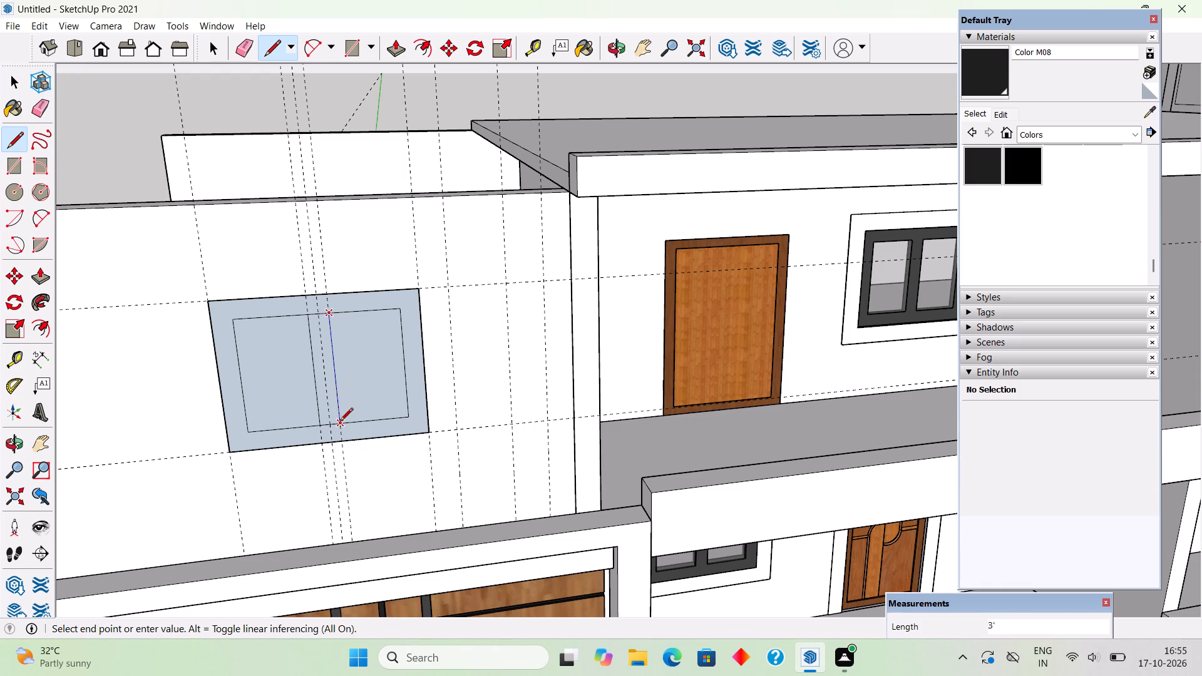
left_click(340, 422)
Erase the short edges between the two mullion lines at the top and bottom of the inner rectangle.
key("e")
scroll(340, 422, "up", 4)
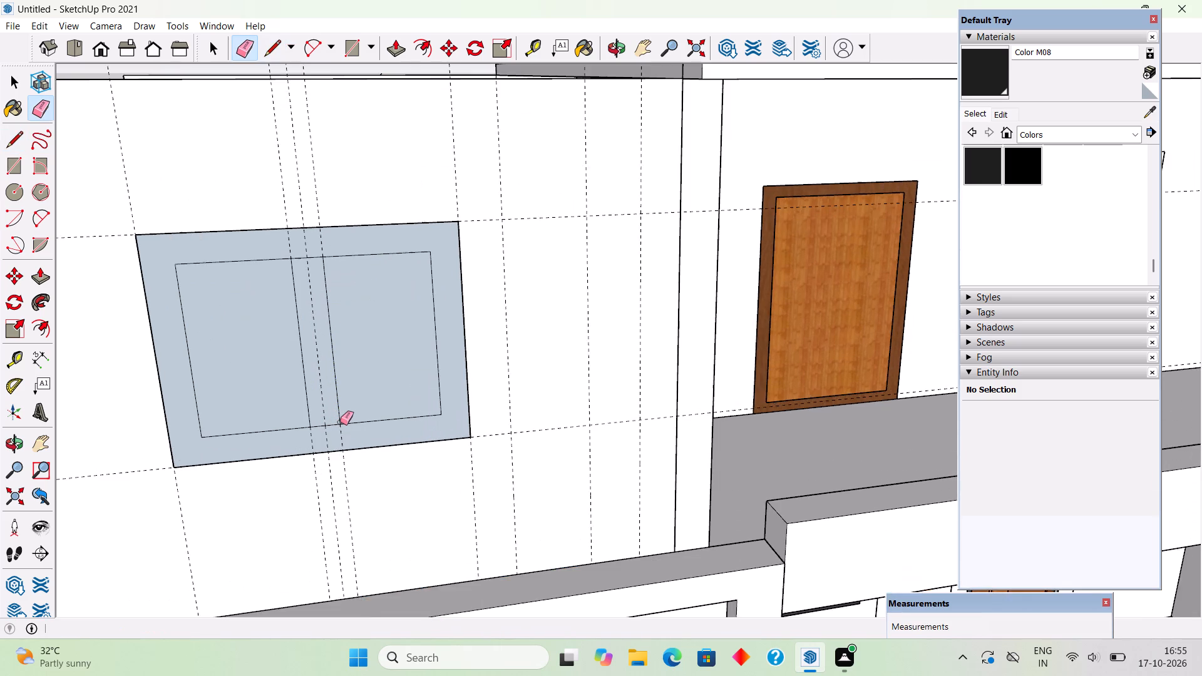
scroll(331, 422, "up", 2)
left_click(331, 426)
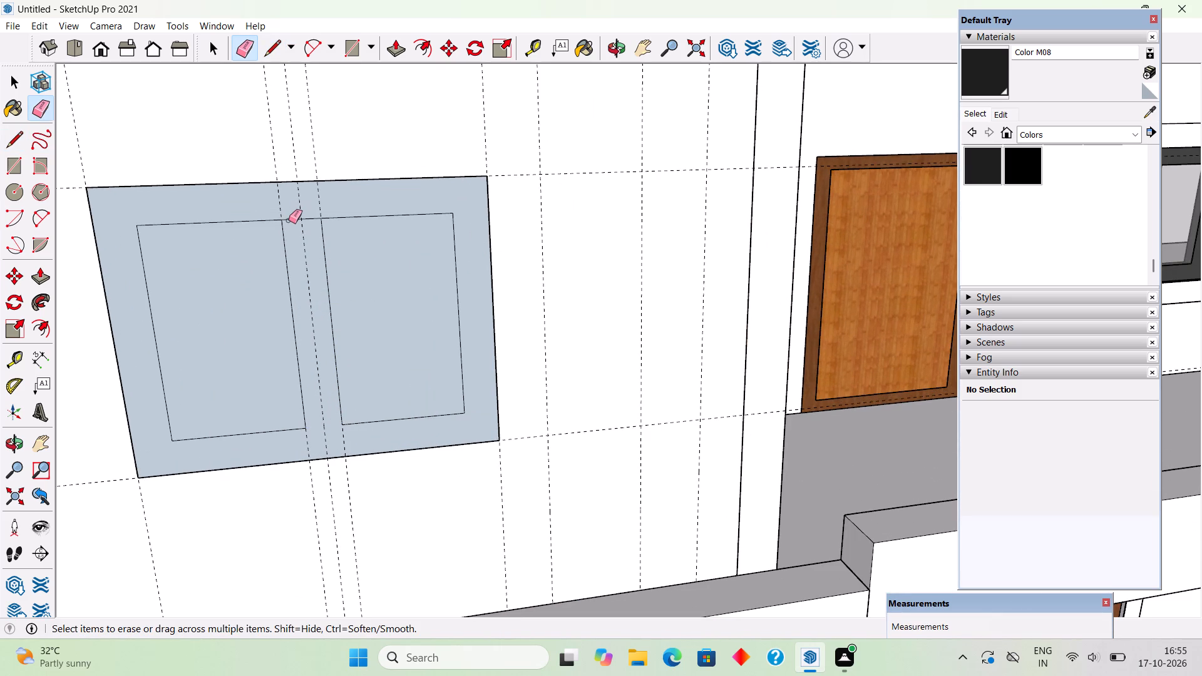
left_click(289, 220)
key("space")
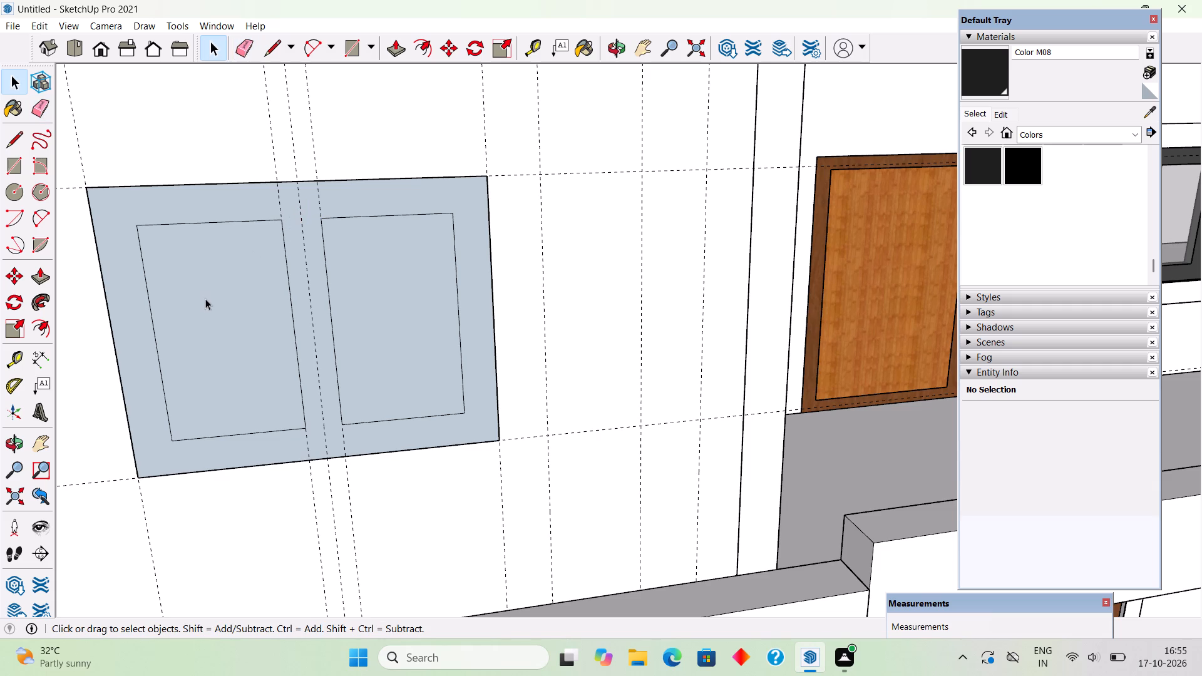
Delete the two pane faces of the window, leaving only the frame and mullion face.
left_click(205, 299)
key("Delete")
left_click(381, 372)
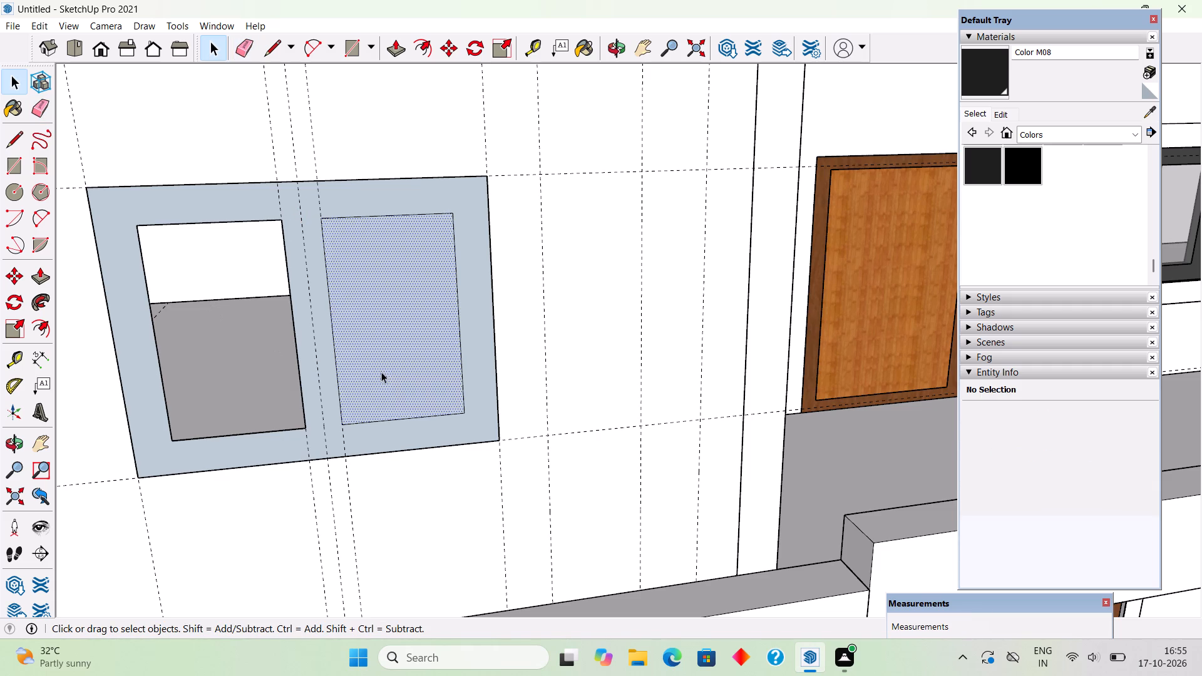
key("Delete")
Extrude the window frame face outward by 4".
left_click(389, 435)
key("p")
left_click(389, 435)
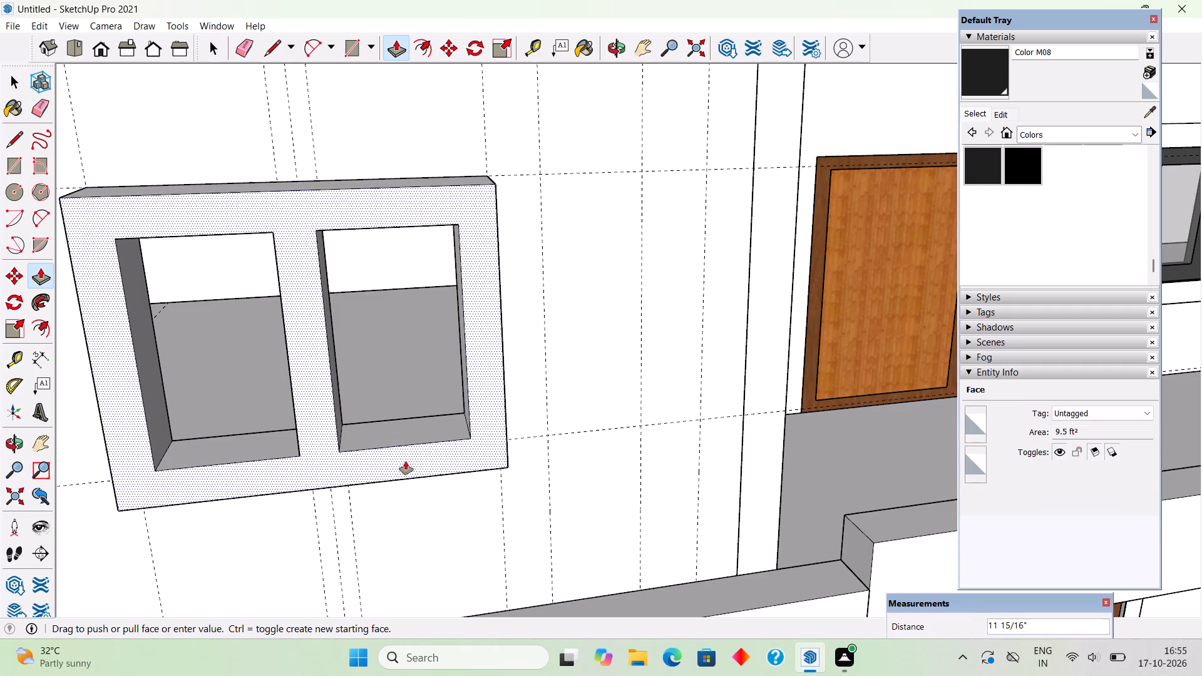
type("4\"")
key("Return")
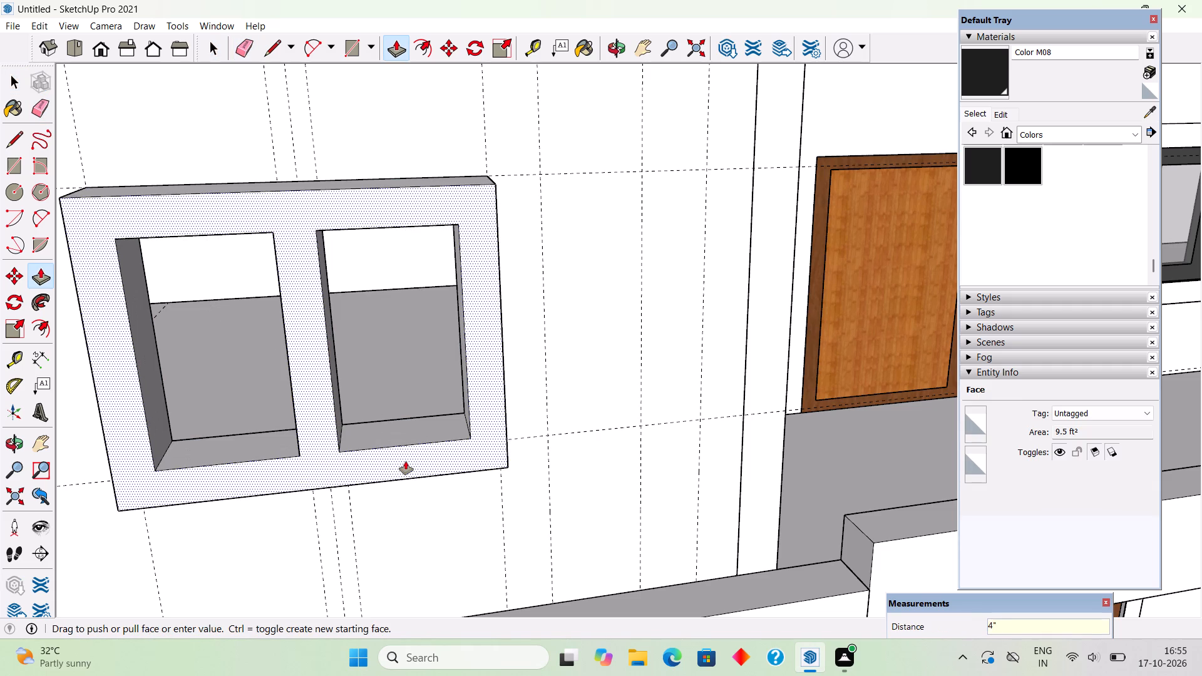
key("space")
Select all the connected geometry of the window frame and make it a group.
triple_click(418, 451)
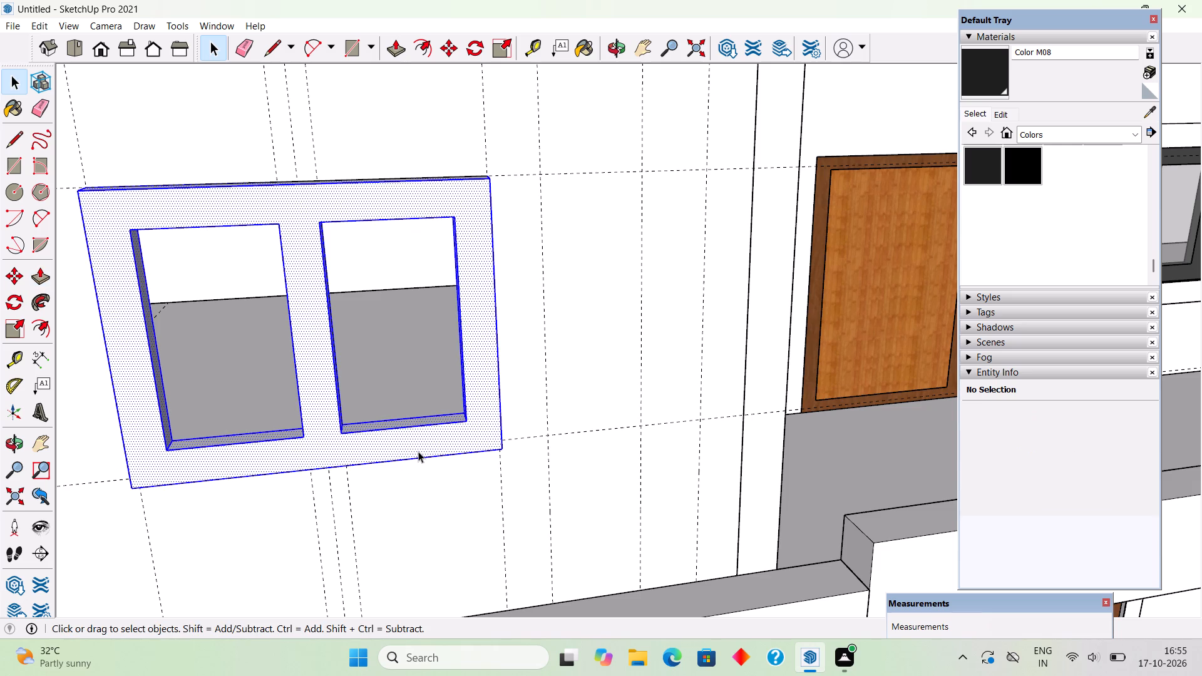
right_click(418, 451)
left_click(481, 343)
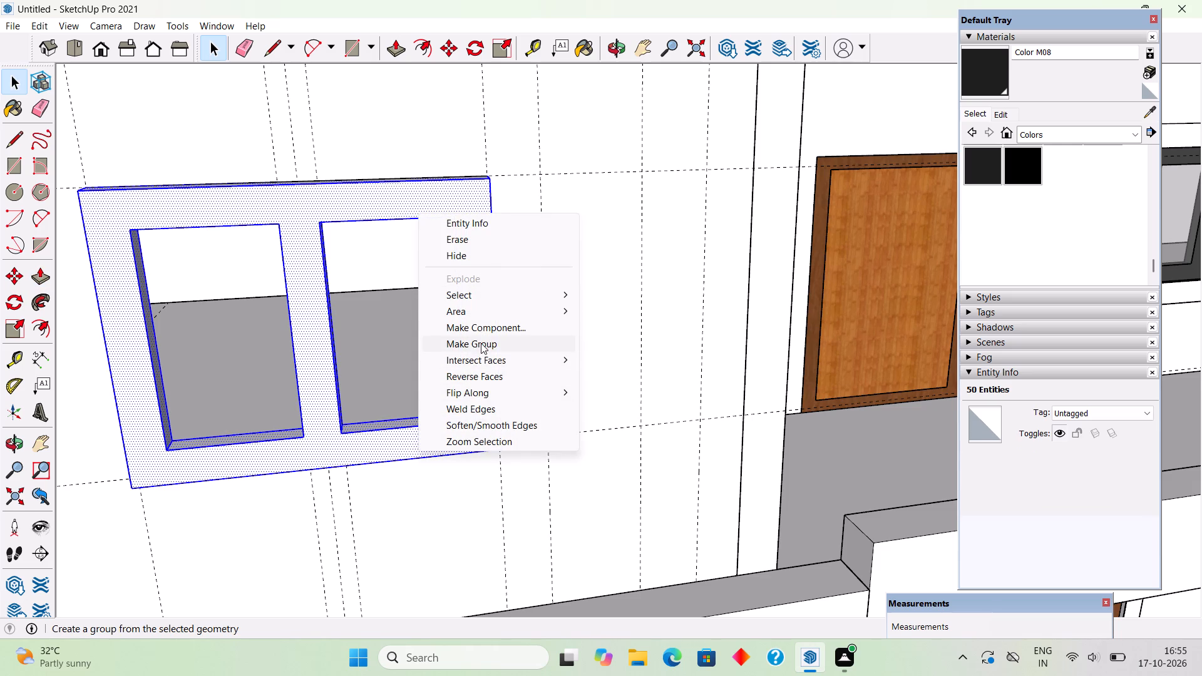
Move the window frame group 8 7/16" inward from its lower front corner, into the first-floor wall opening.
scroll(481, 343, "down", 5)
middle_click_drag(406, 426, 554, 421)
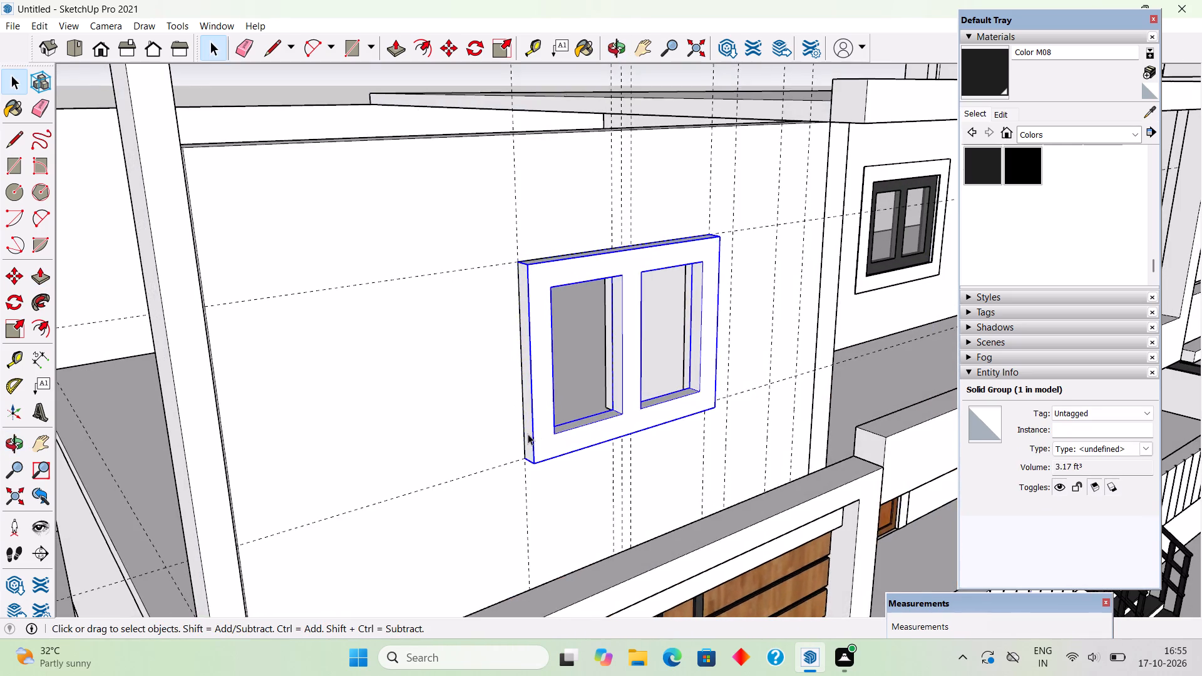
scroll(528, 434, "up", 4)
scroll(537, 484, "up", 1)
scroll(699, 399, "down", 3)
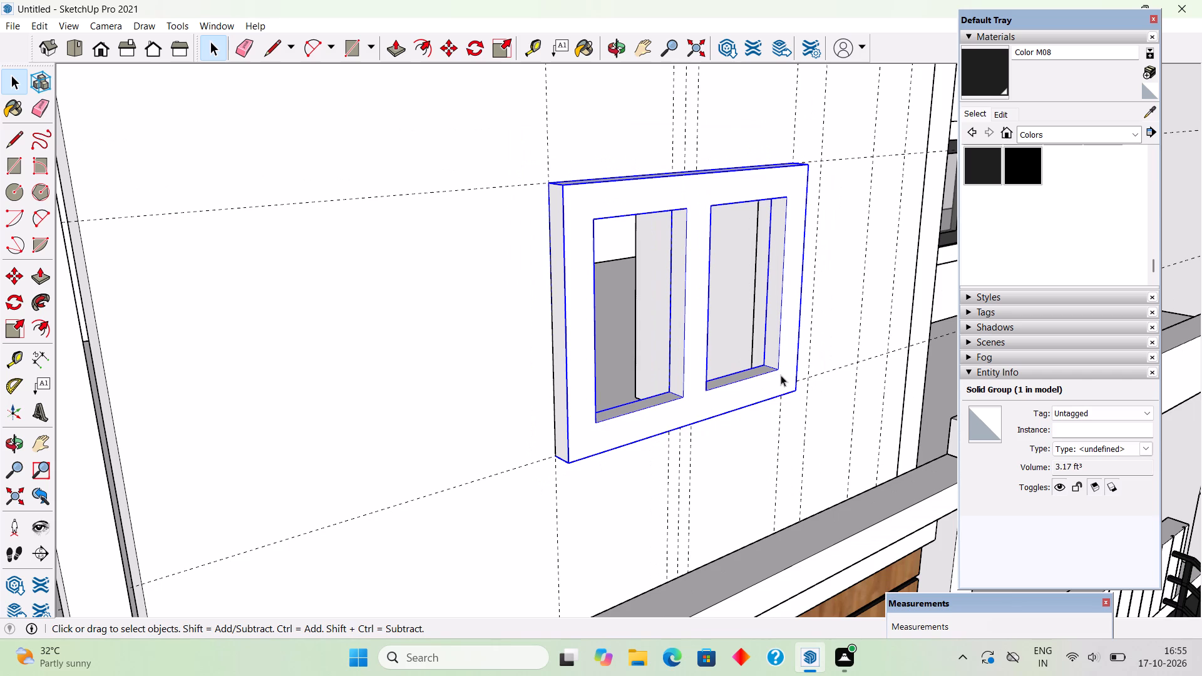
key("m")
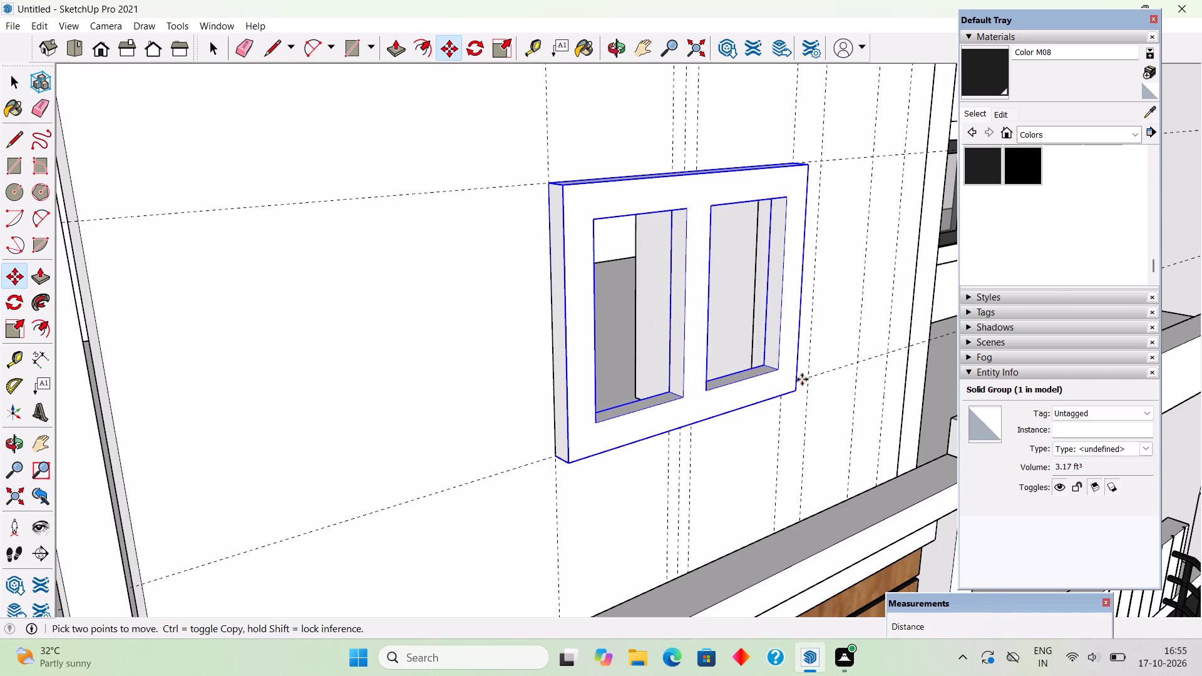
left_click(799, 391)
scroll(768, 376, "up", 2)
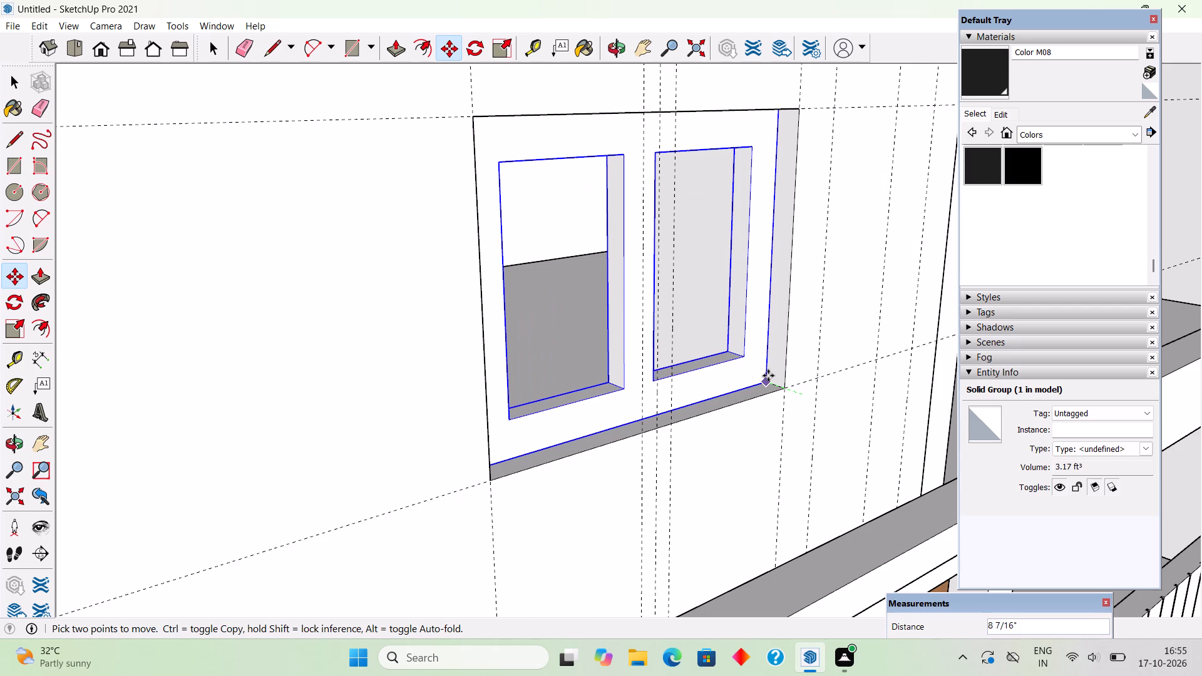
left_click(768, 376)
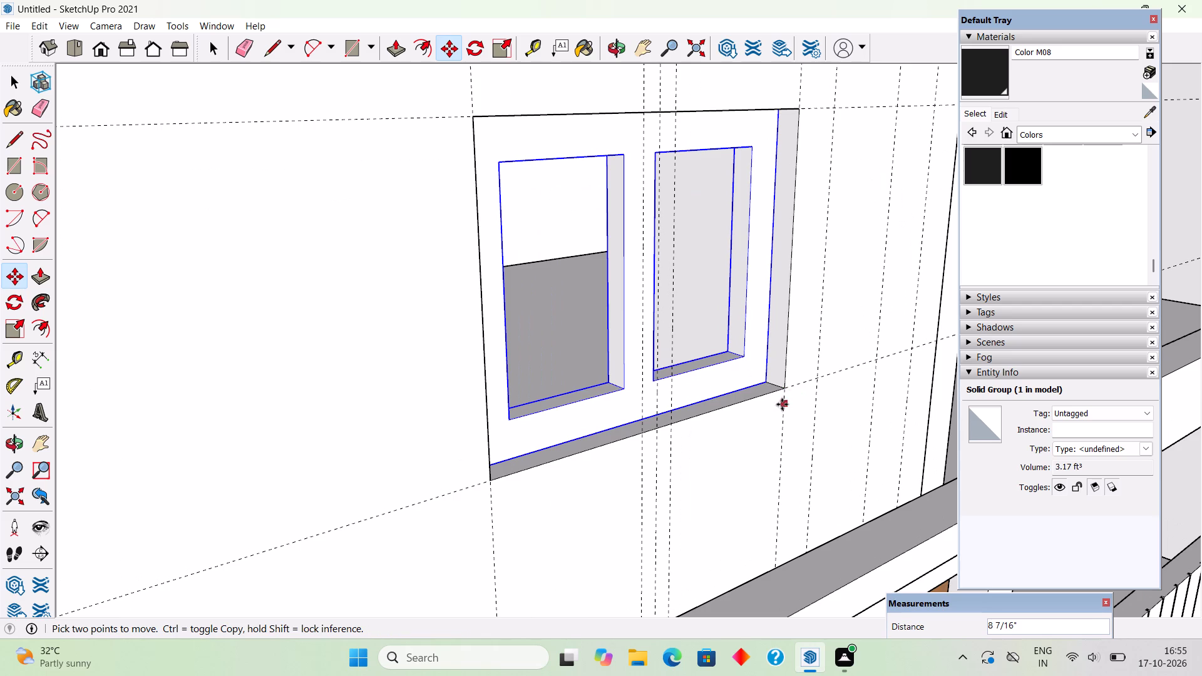
Move the window frame group 2 3/8" back outward so it sits closer to the outer wall face.
scroll(761, 385, "up", 3)
left_click(769, 381)
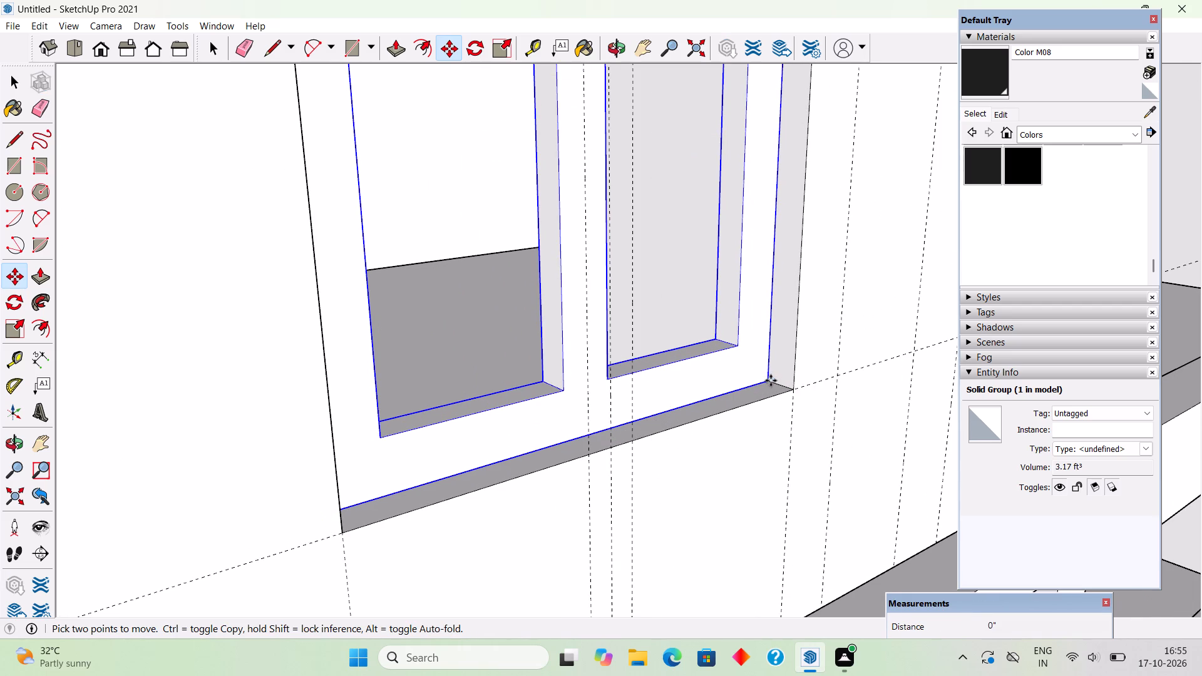
left_click(781, 386)
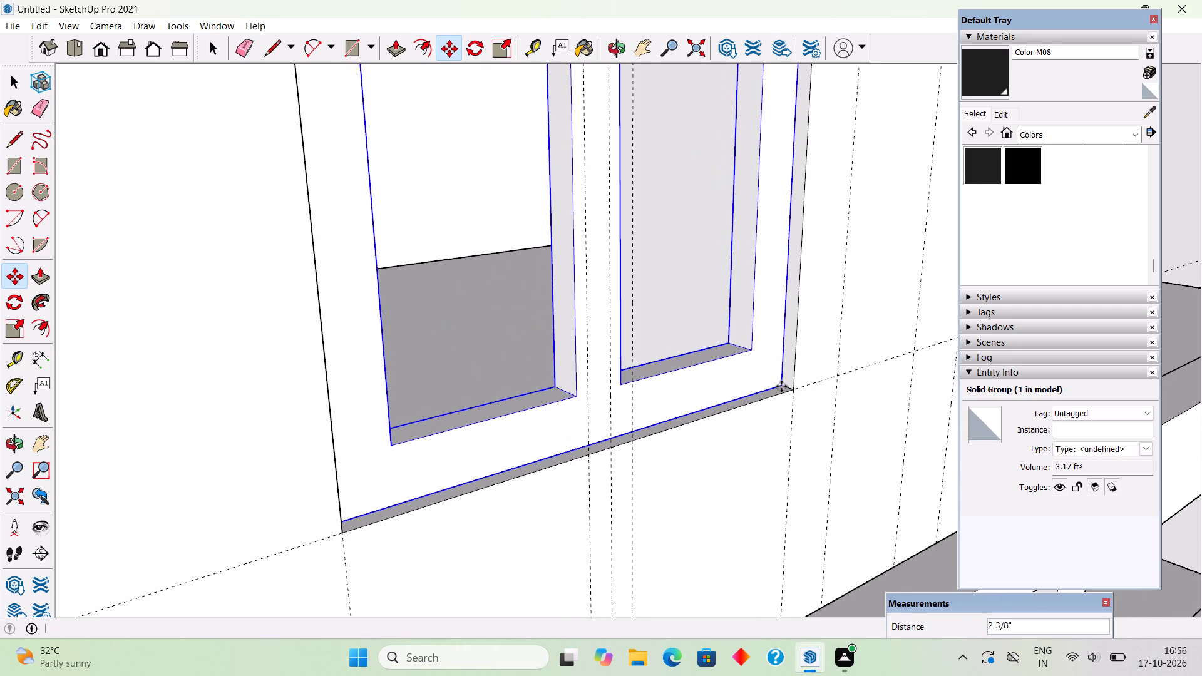
key("space")
scroll(781, 386, "down", 10)
middle_click_drag(746, 386, 620, 379)
scroll(620, 379, "down", 4)
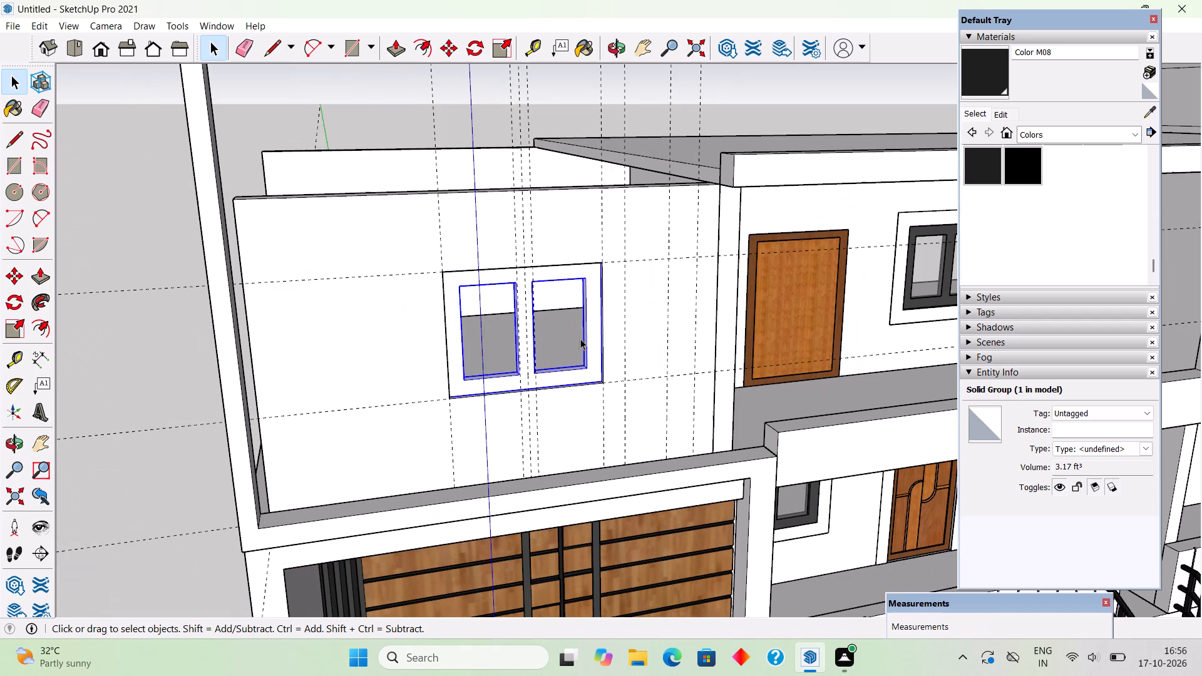
left_click(417, 129)
Fill the window frame's two pane openings with rectangles snapped to their corners, the left one 1' 9" by 3'.
middle_click_drag(553, 287, 530, 235)
scroll(521, 245, "up", 3)
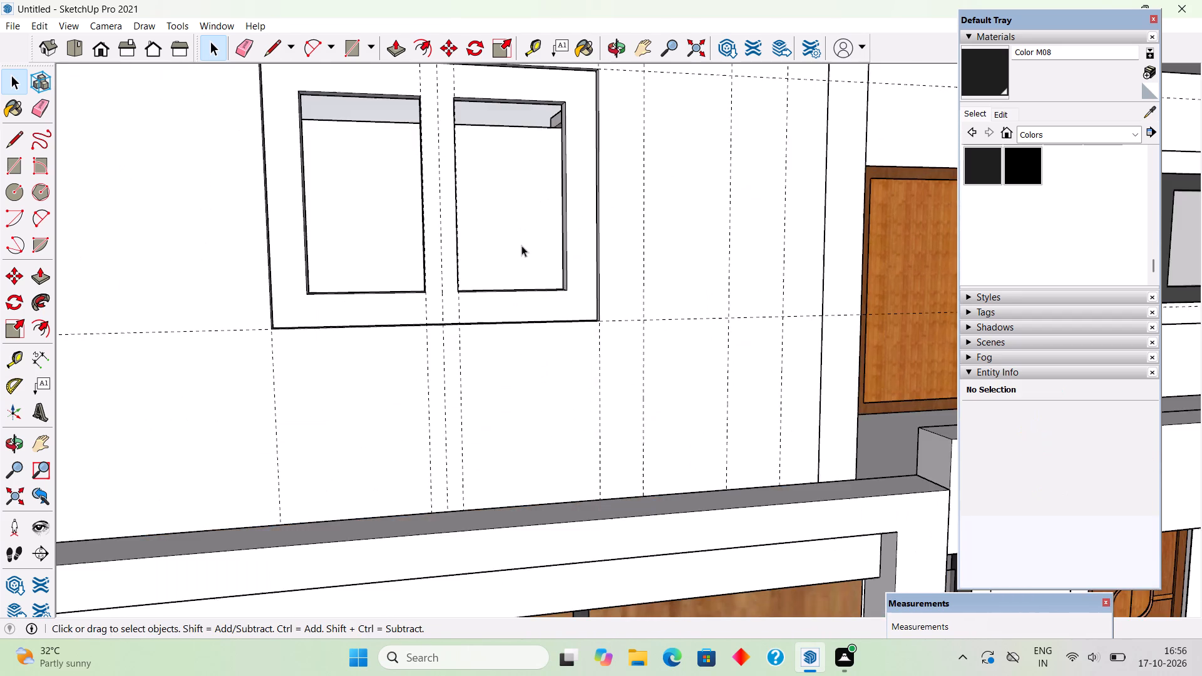
scroll(521, 245, "down", 3)
key("r")
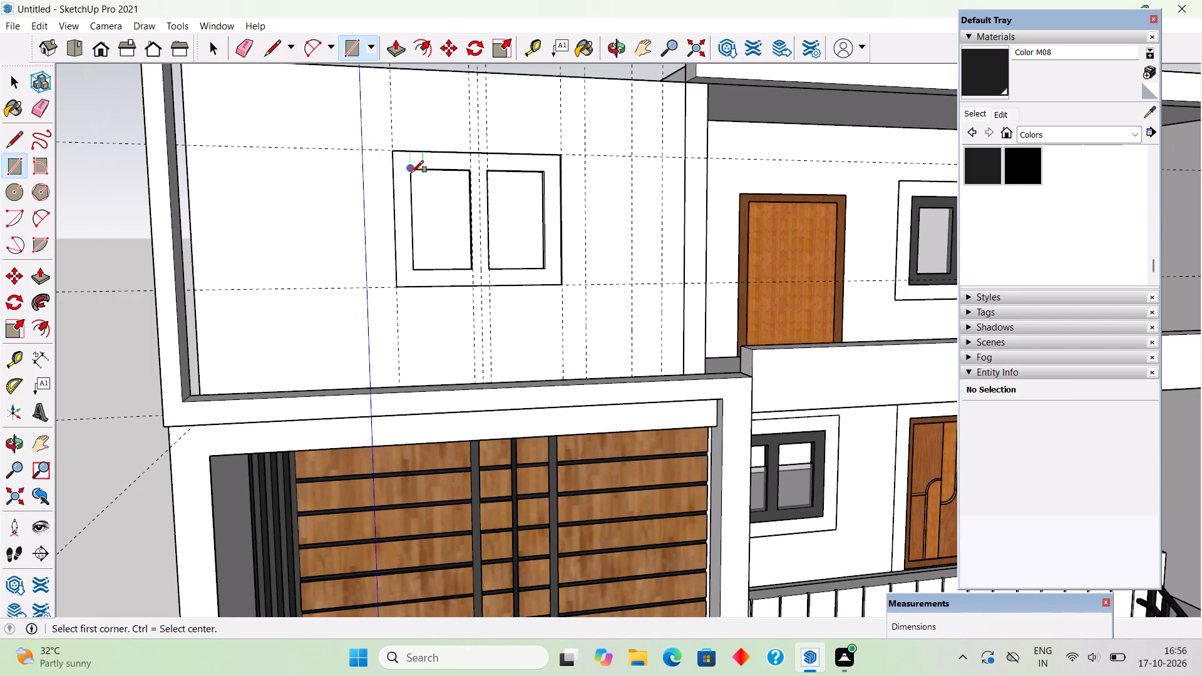
left_click(413, 172)
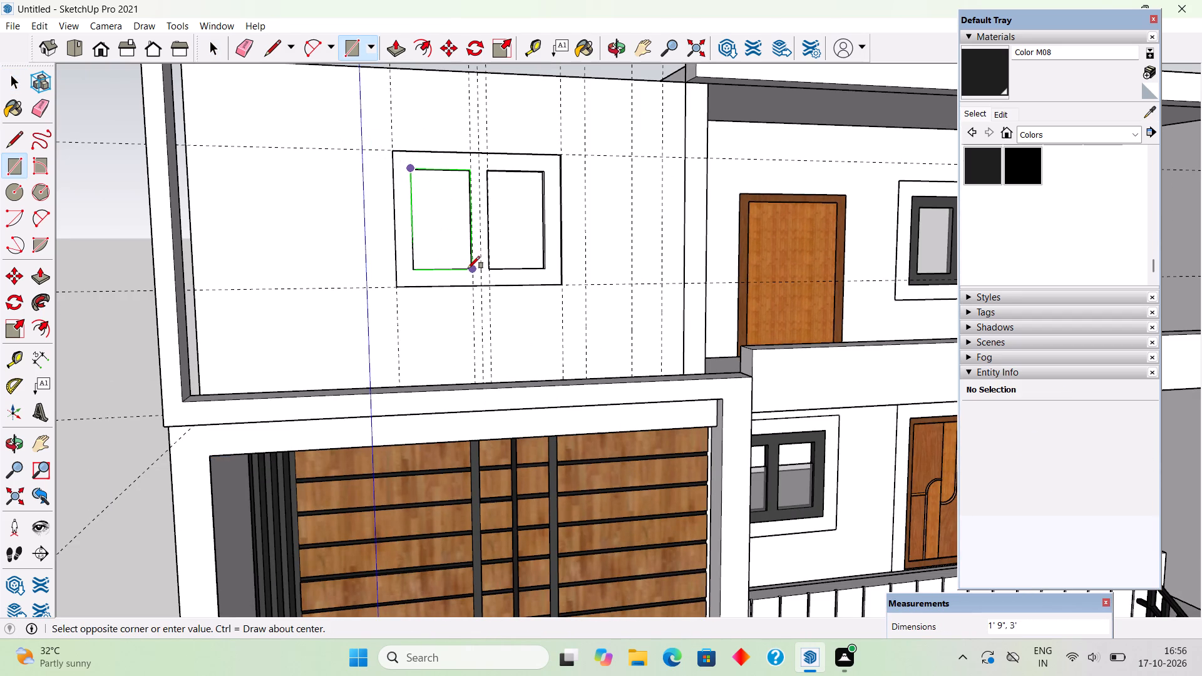
left_click(468, 269)
middle_click_drag(470, 301, 470, 416)
scroll(446, 356, "up", 9)
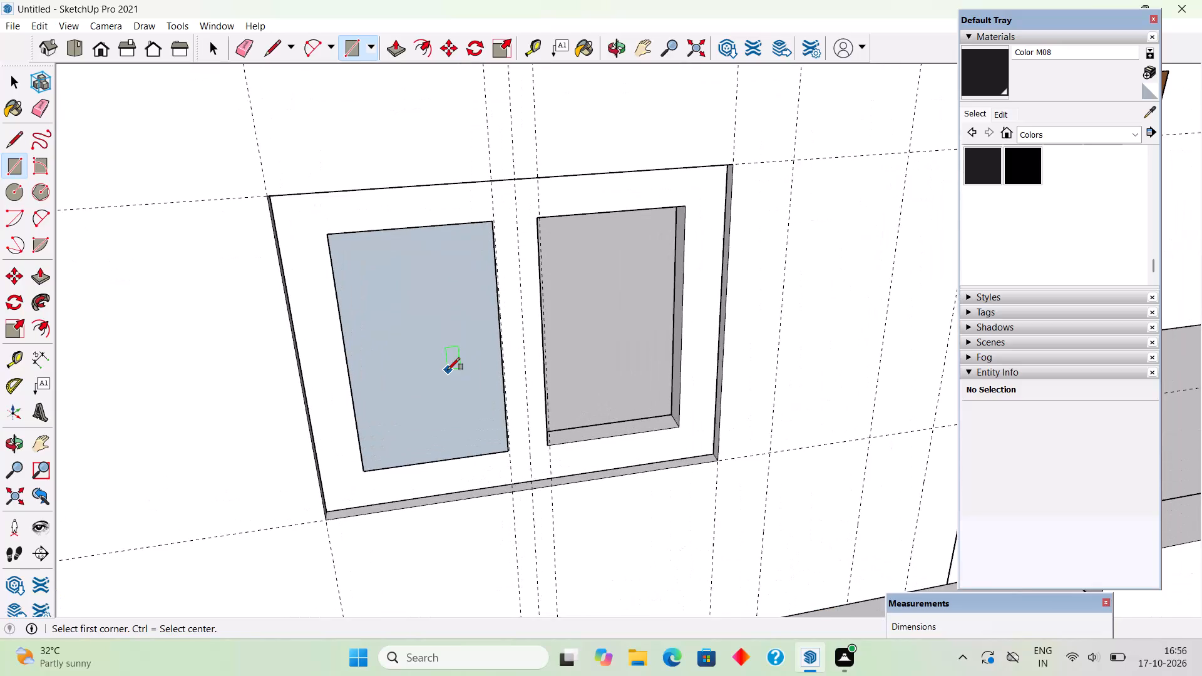
scroll(458, 399, "up", 4)
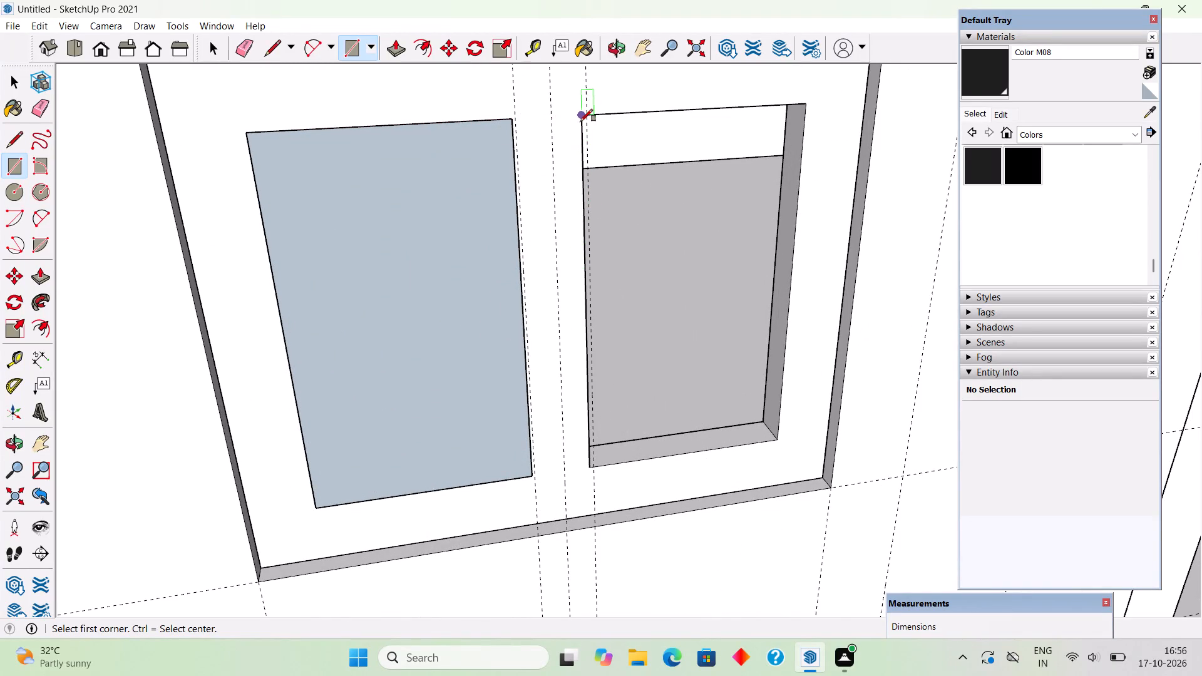
left_click(581, 119)
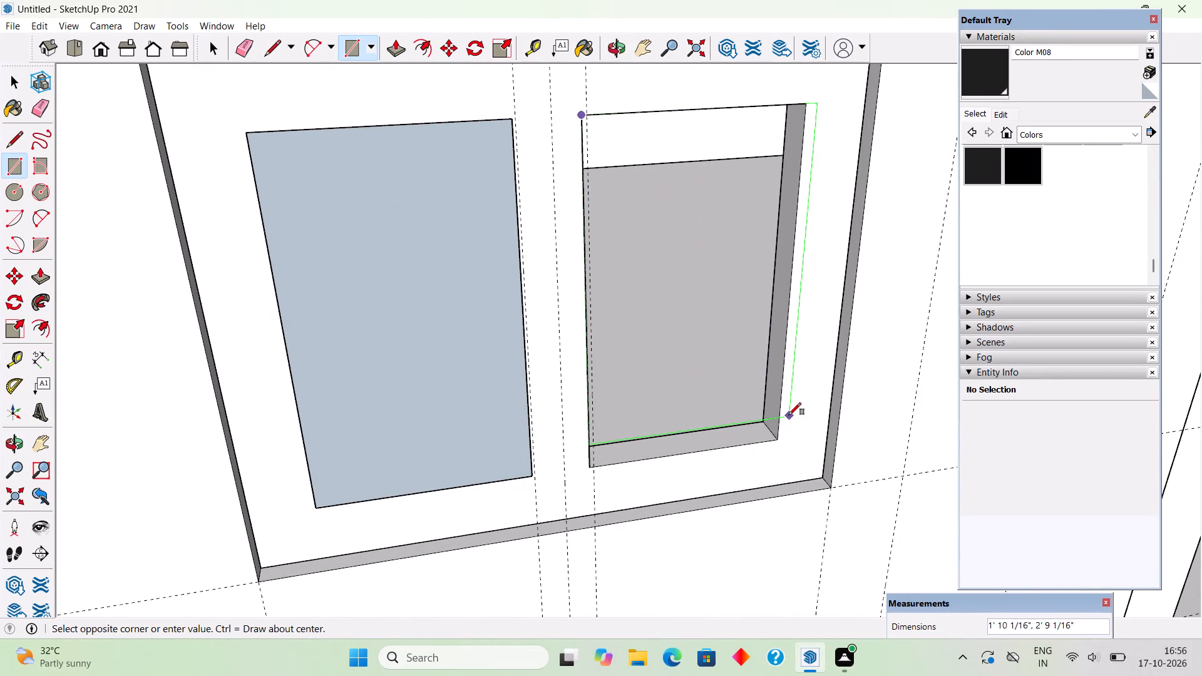
left_click(781, 434)
Make each of the two new pane rectangles, with its edges, a separate group, starting with the right pane.
key("space")
triple_click(741, 389)
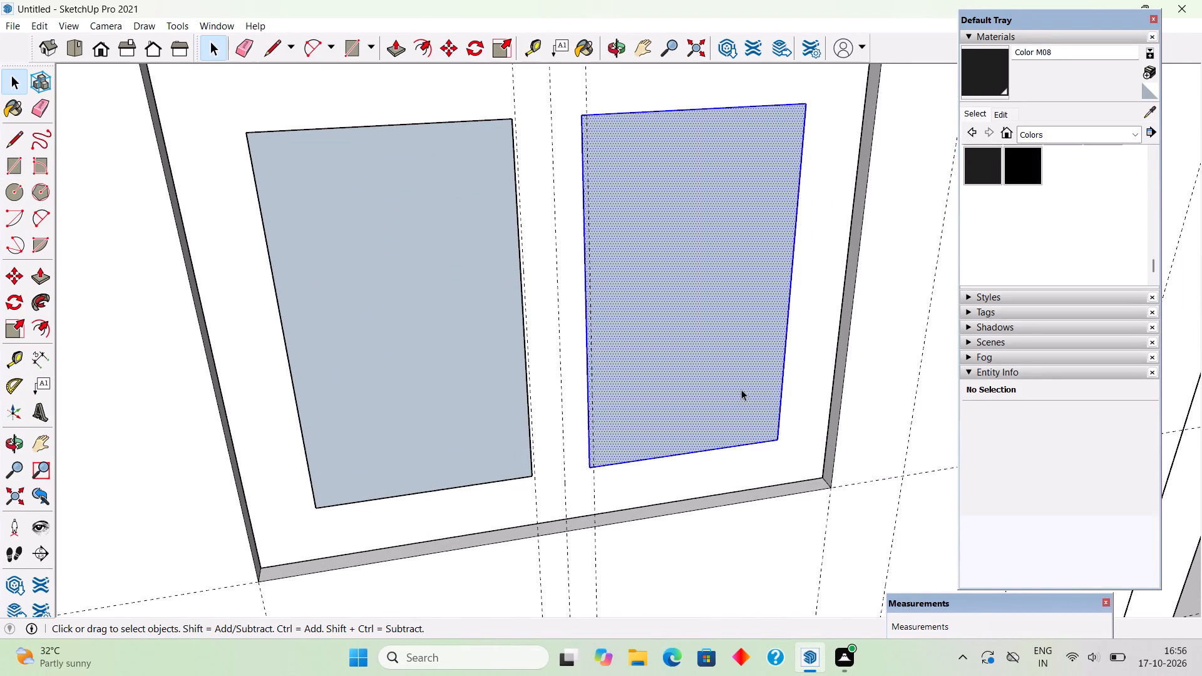
right_click(741, 389)
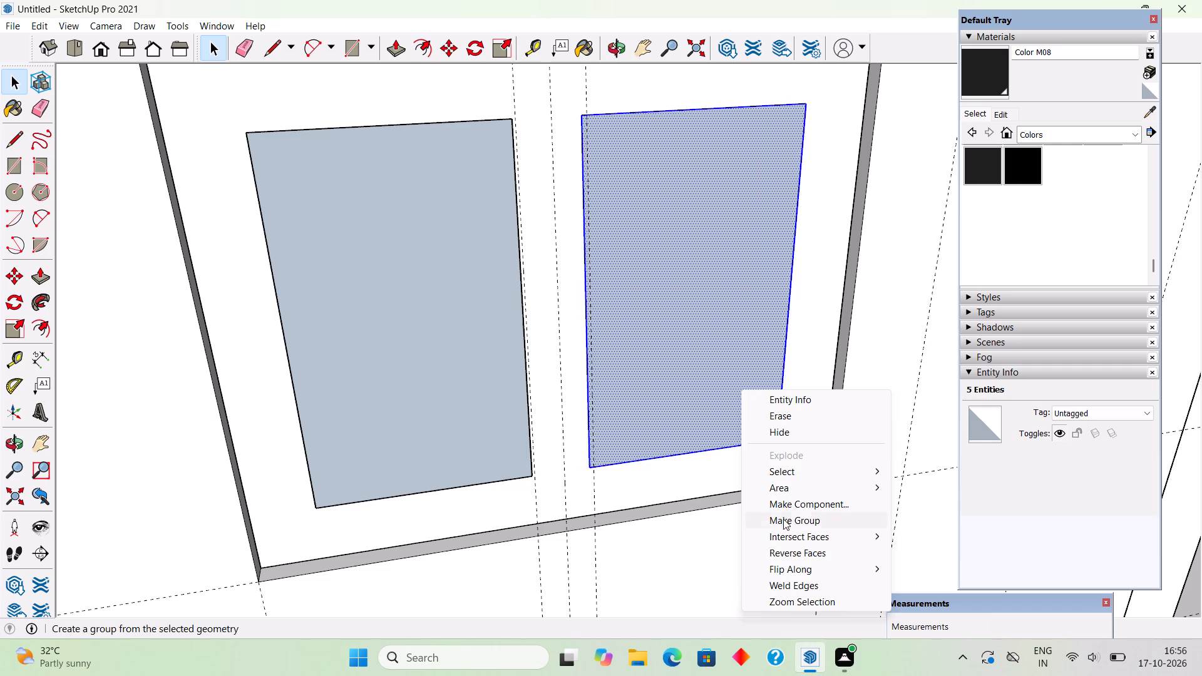
left_click(785, 523)
double_click(409, 345)
left_click(409, 345)
right_click(409, 345)
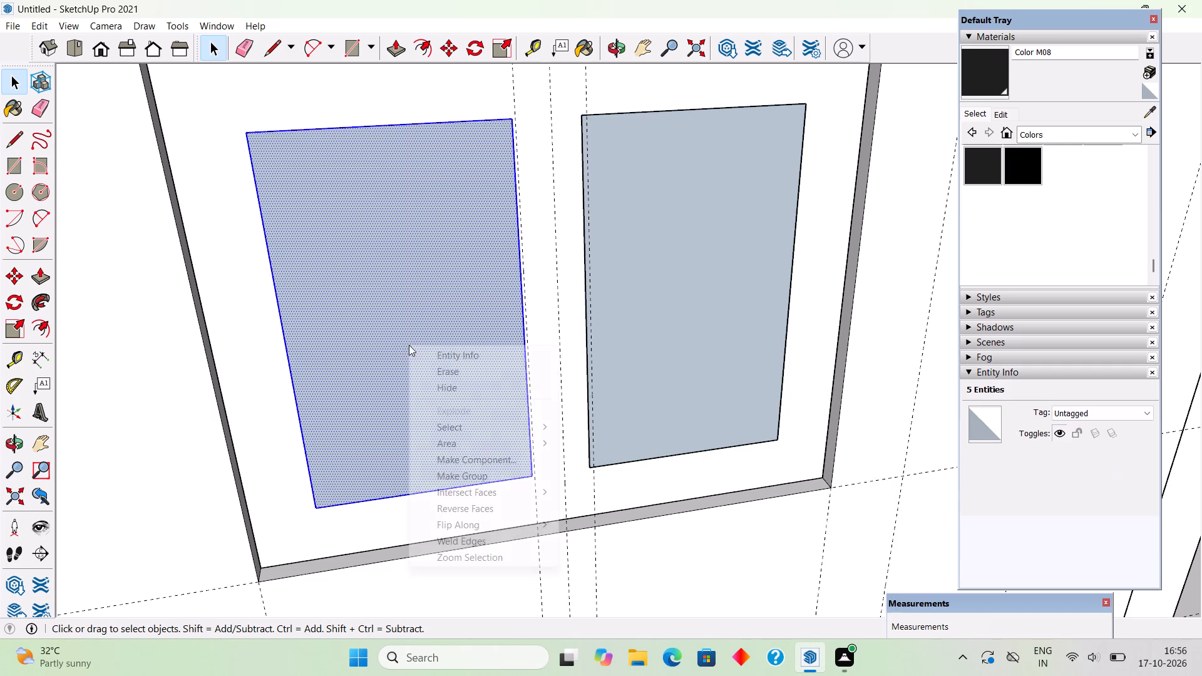
left_click(451, 474)
scroll(453, 474, "down", 11)
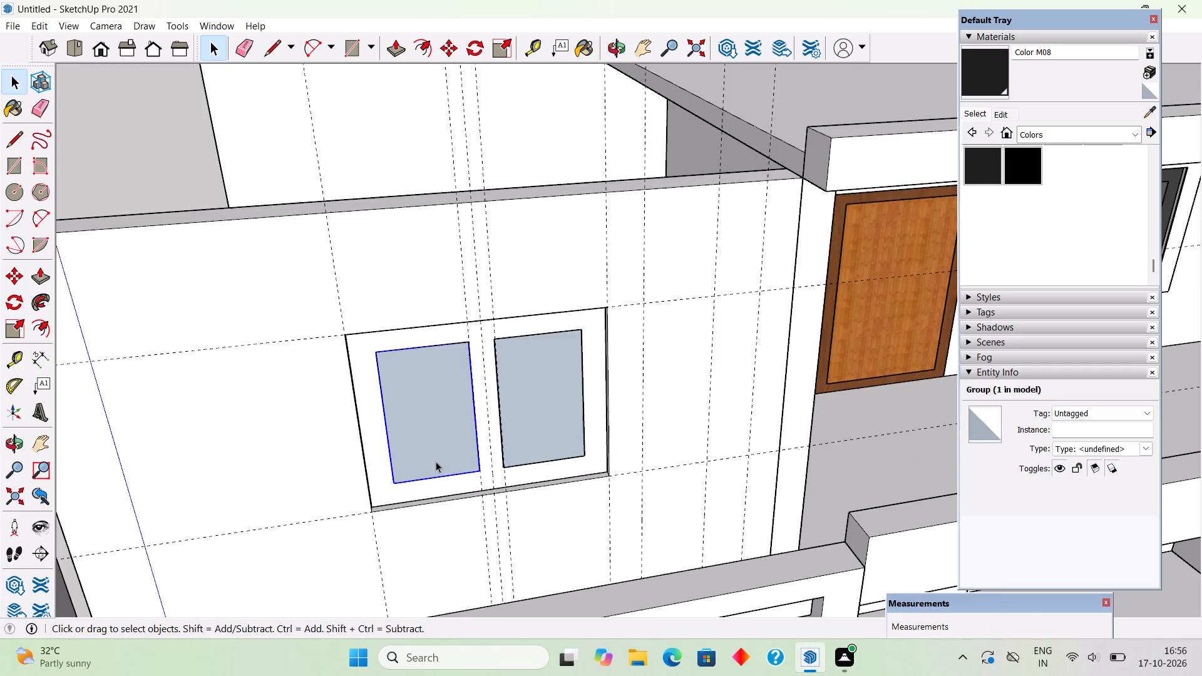
scroll(436, 461, "down", 3)
left_click(191, 207)
Sample Translucent Glass Gray from the existing first-floor window's pane and paint both new window panes with it.
scroll(311, 308, "down", 5)
middle_click_drag(449, 407, 435, 334)
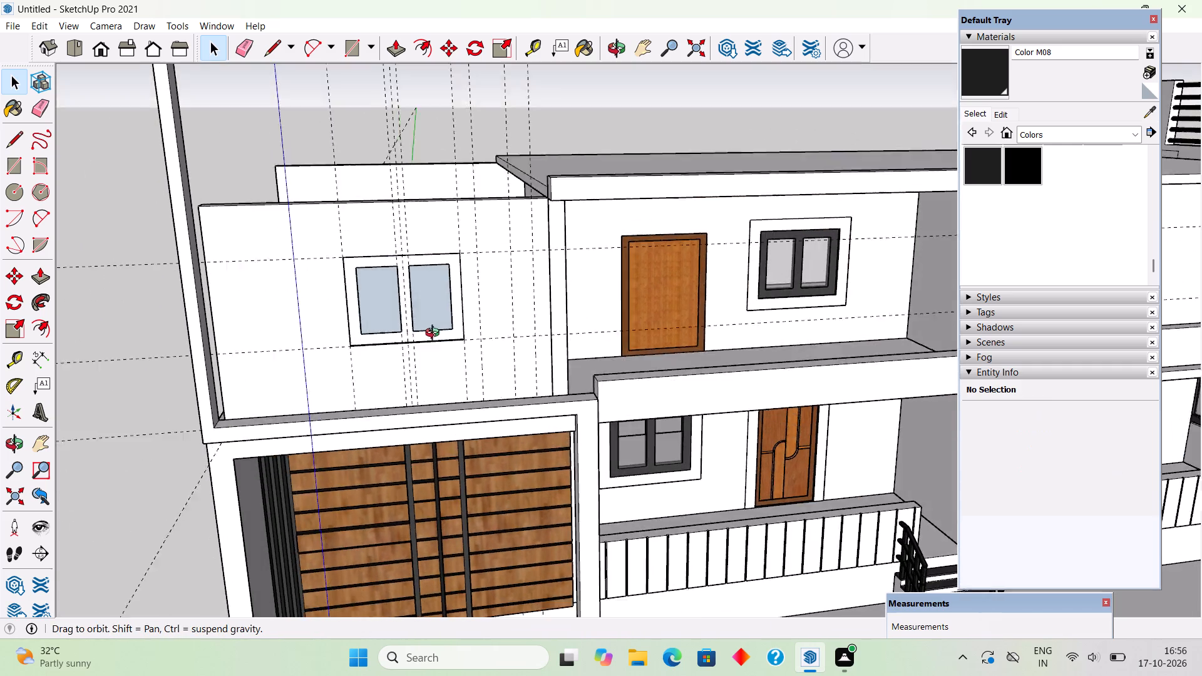
middle_click_drag(435, 334, 429, 319)
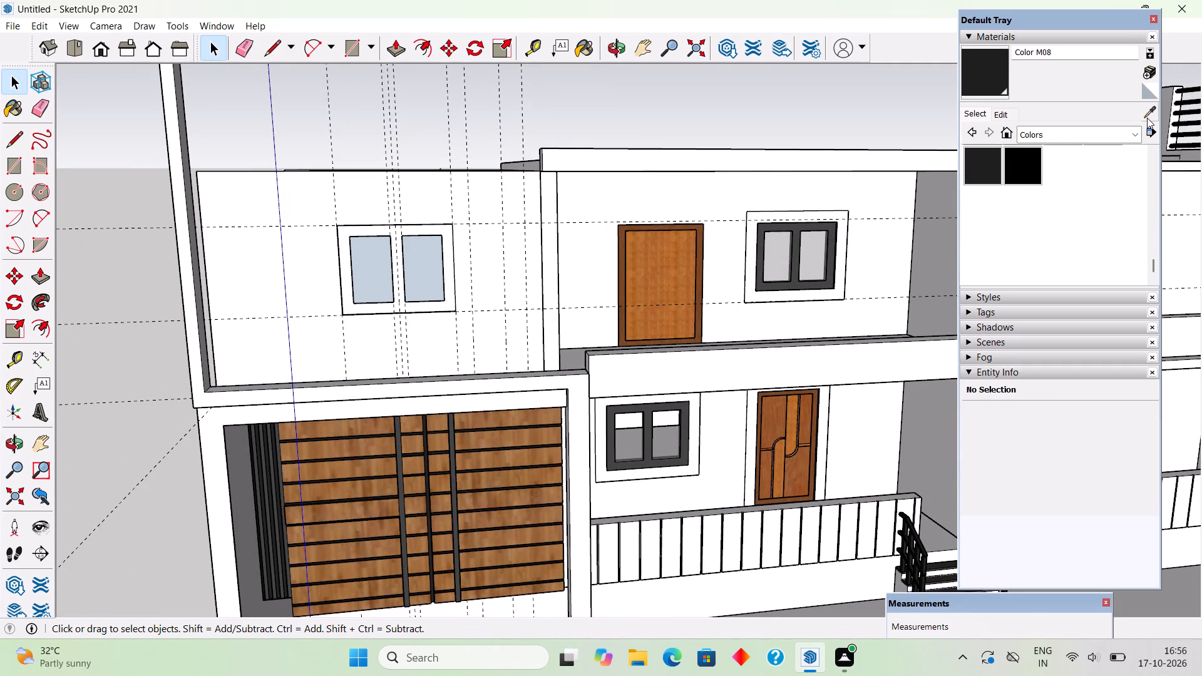
left_click(1148, 118)
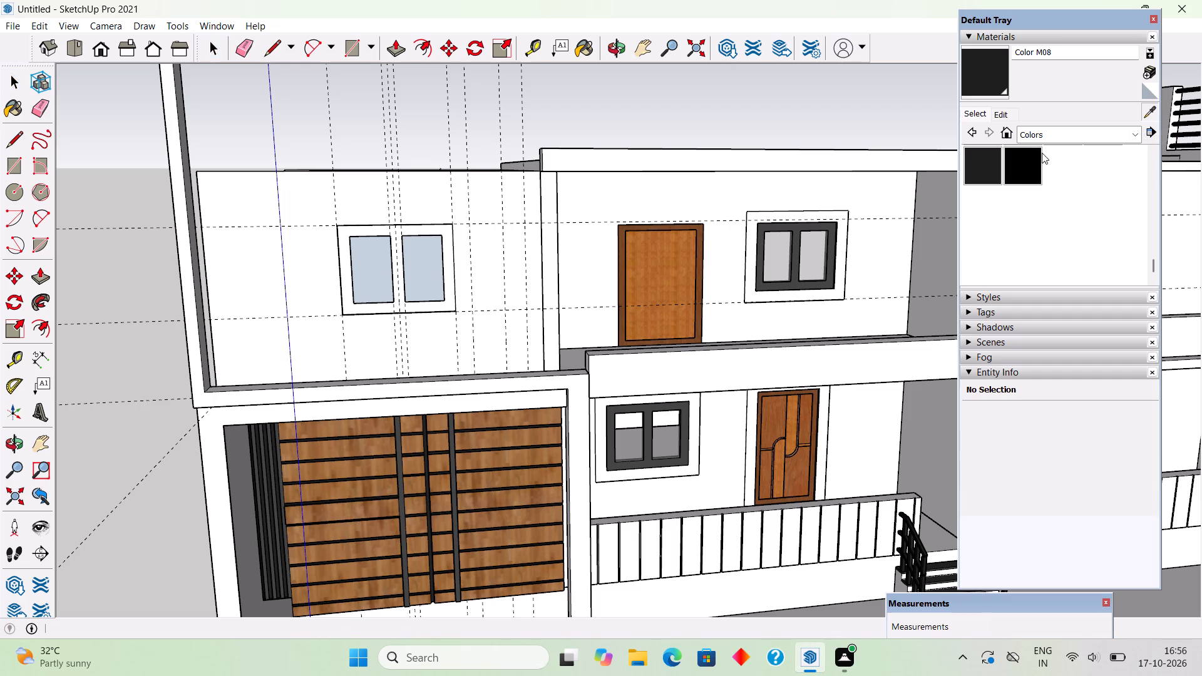
left_click(828, 272)
left_click(431, 259)
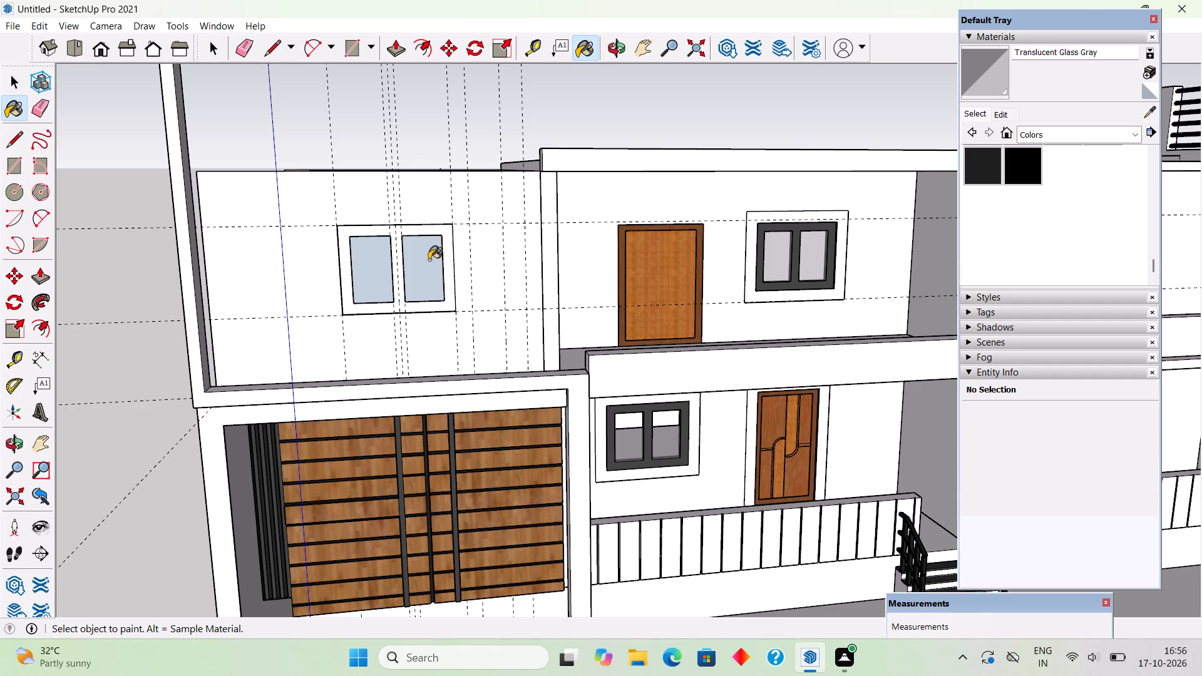
left_click(389, 272)
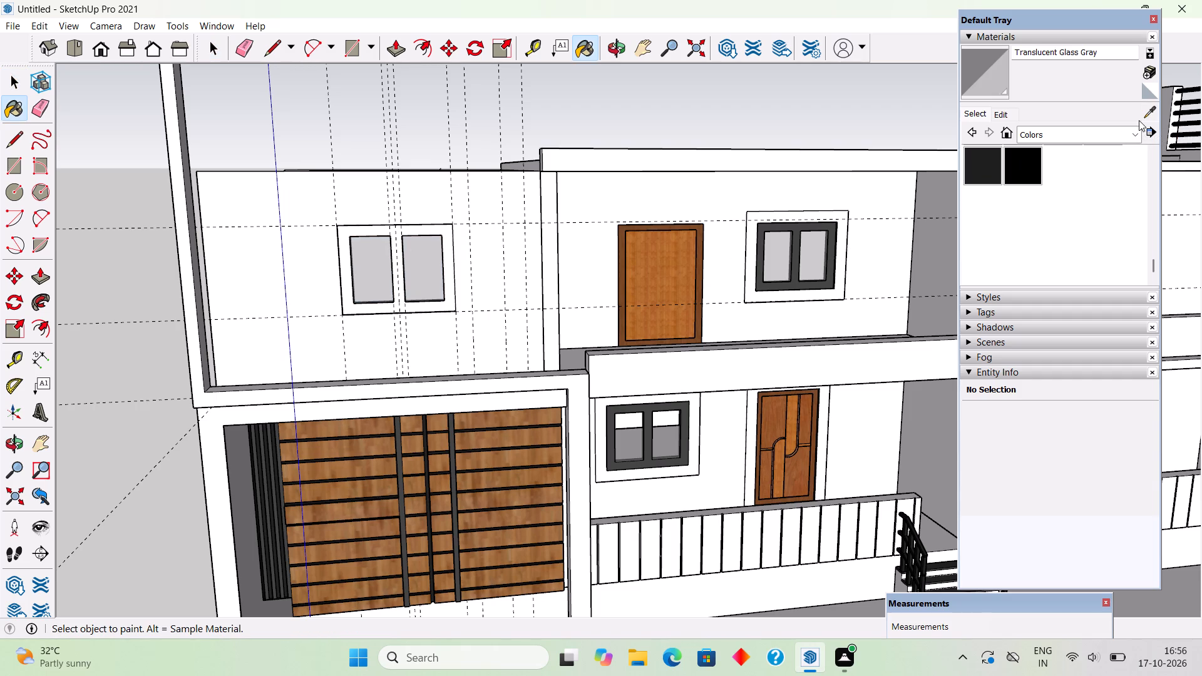
Sample Color M07 from the existing first-floor window's frame and paint the new window frame with it.
left_click(1151, 111)
scroll(751, 329, "up", 4)
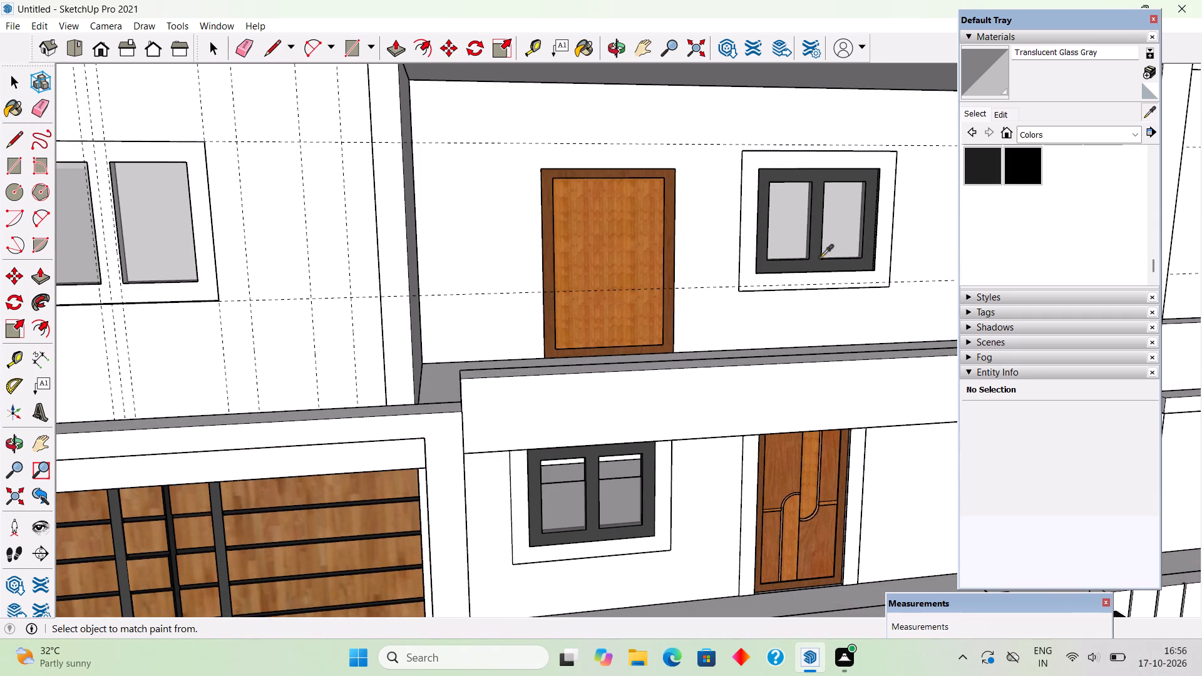
left_click(813, 261)
scroll(813, 261, "down", 4)
scroll(459, 227, "up", 2)
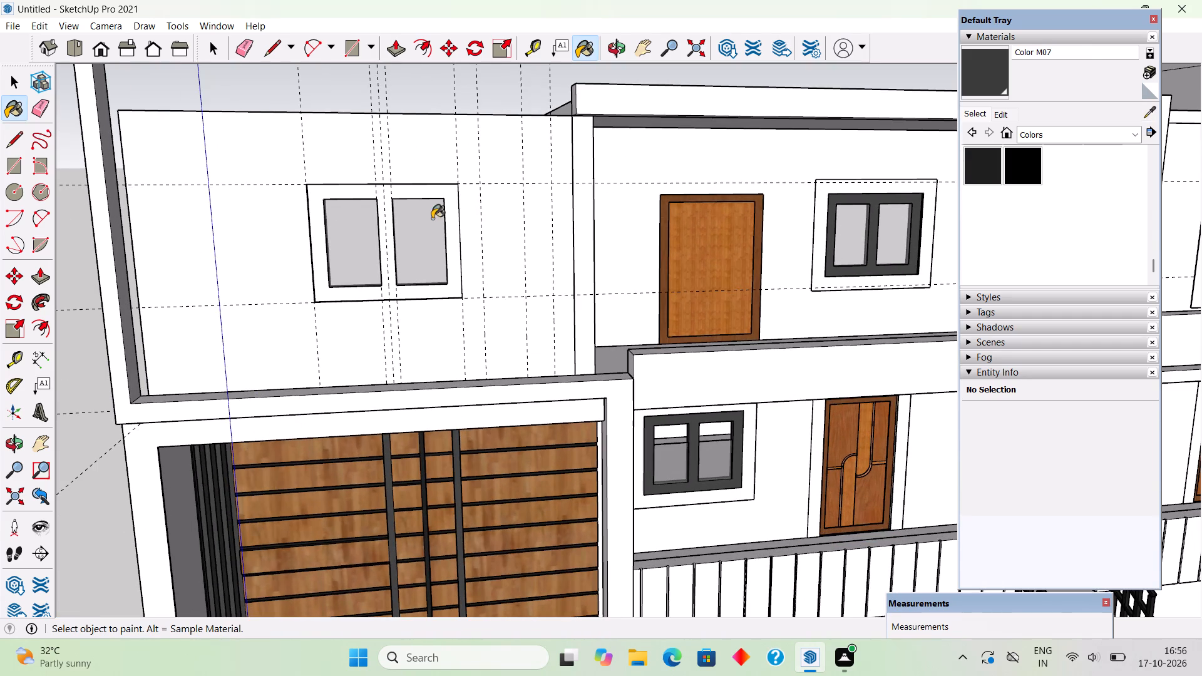
left_click(450, 222)
scroll(450, 222, "down", 1)
middle_click_drag(450, 222, 458, 258)
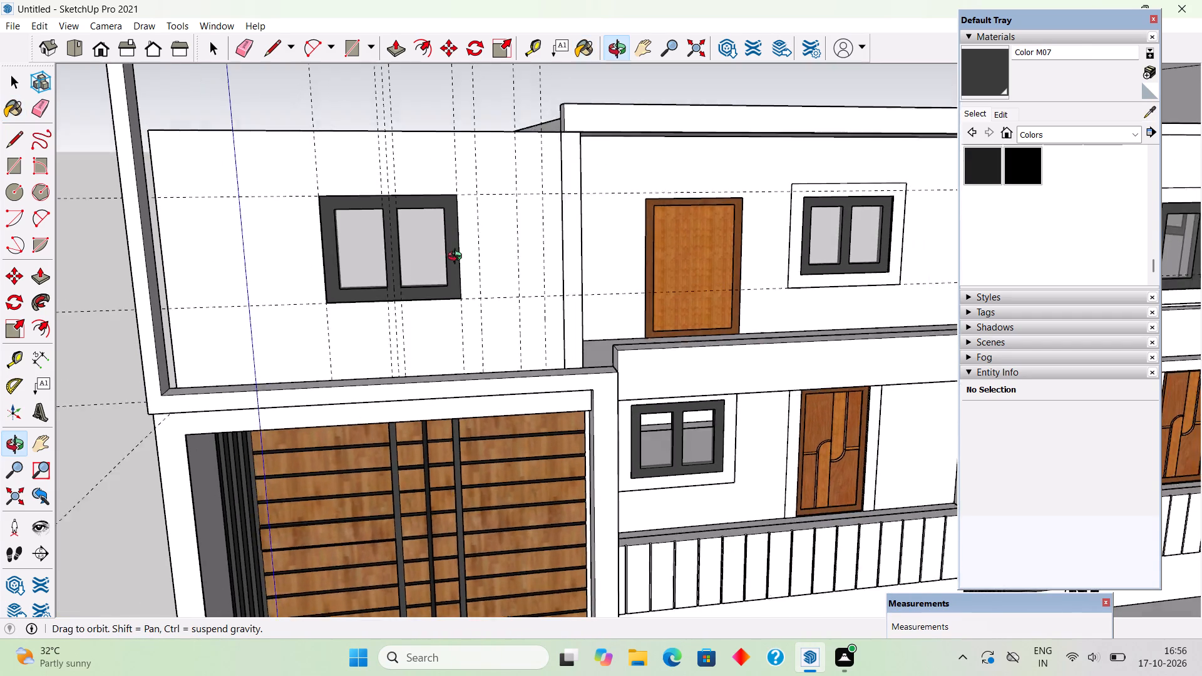
middle_click_drag(458, 258, 462, 237)
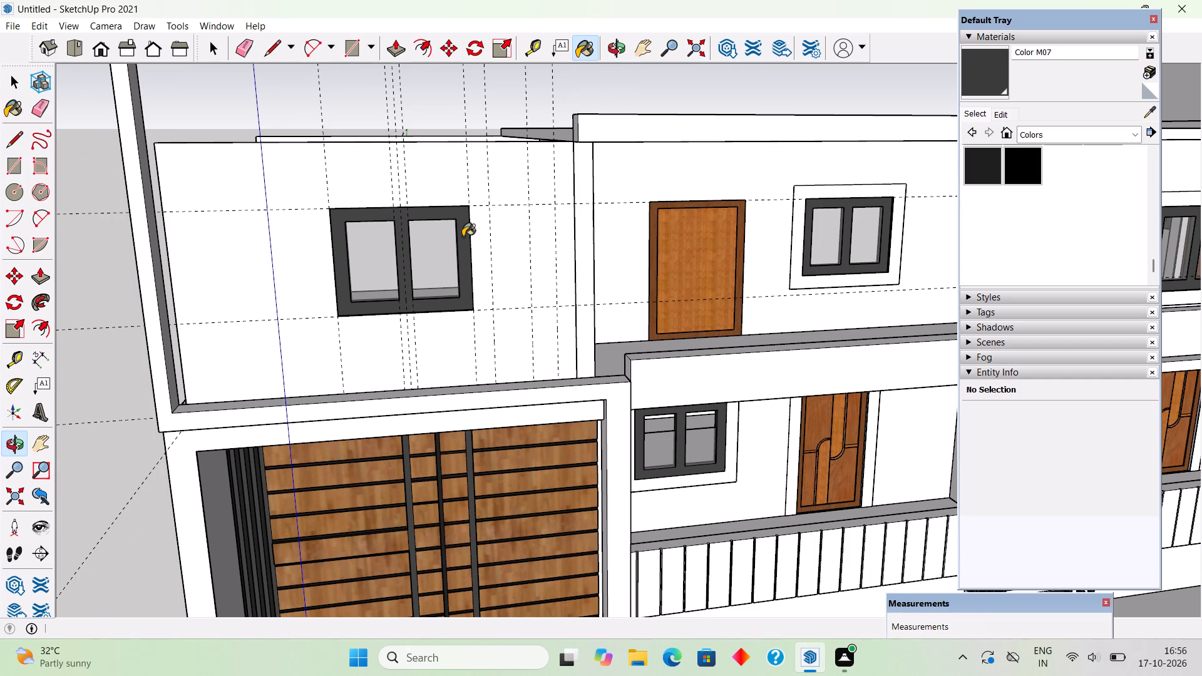
key("space")
Copy the slatted canopy from the side wall's nearer ground-floor window to the top-left corner of the wall above the infill bay.
scroll(463, 237, "down", 14)
middle_click_drag(696, 324, 303, 272)
middle_click_drag(718, 337, 589, 321)
scroll(656, 300, "up", 6)
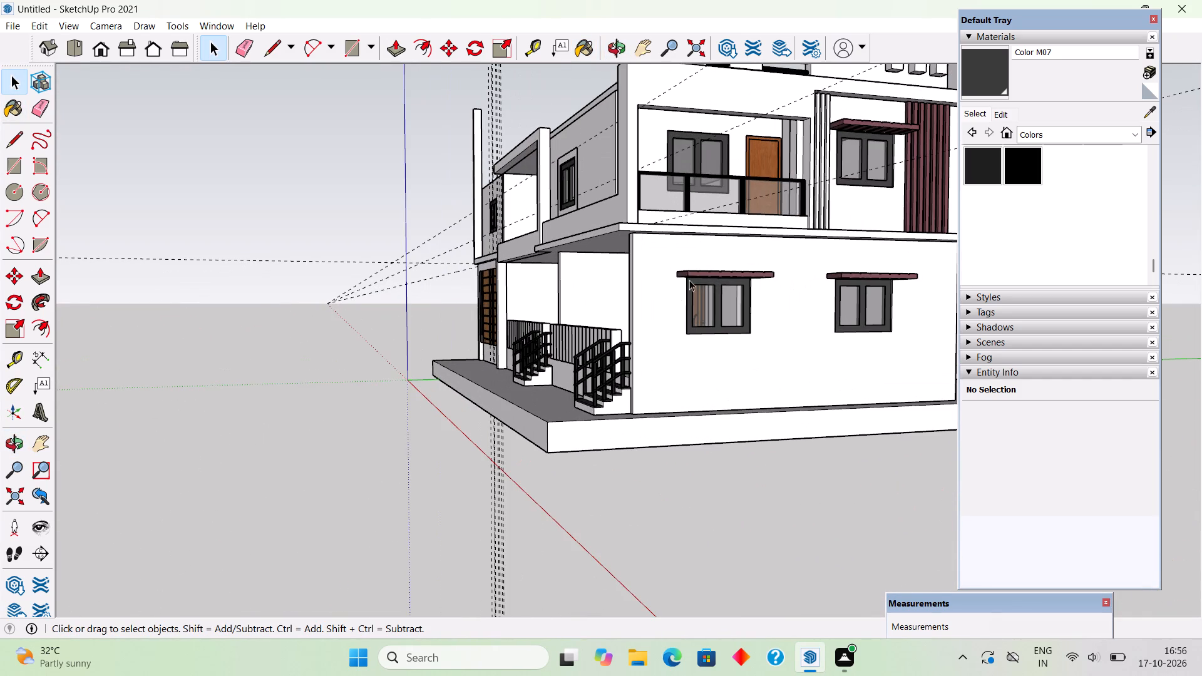
left_click(692, 275)
scroll(674, 285, "up", 9)
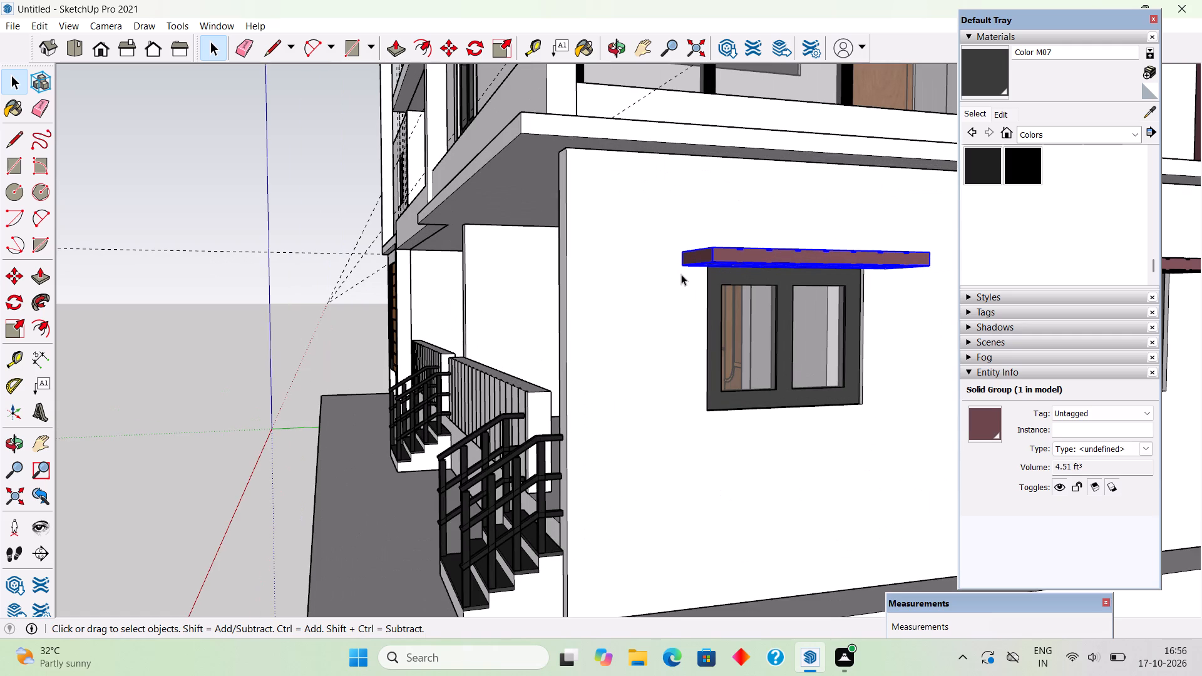
key("m")
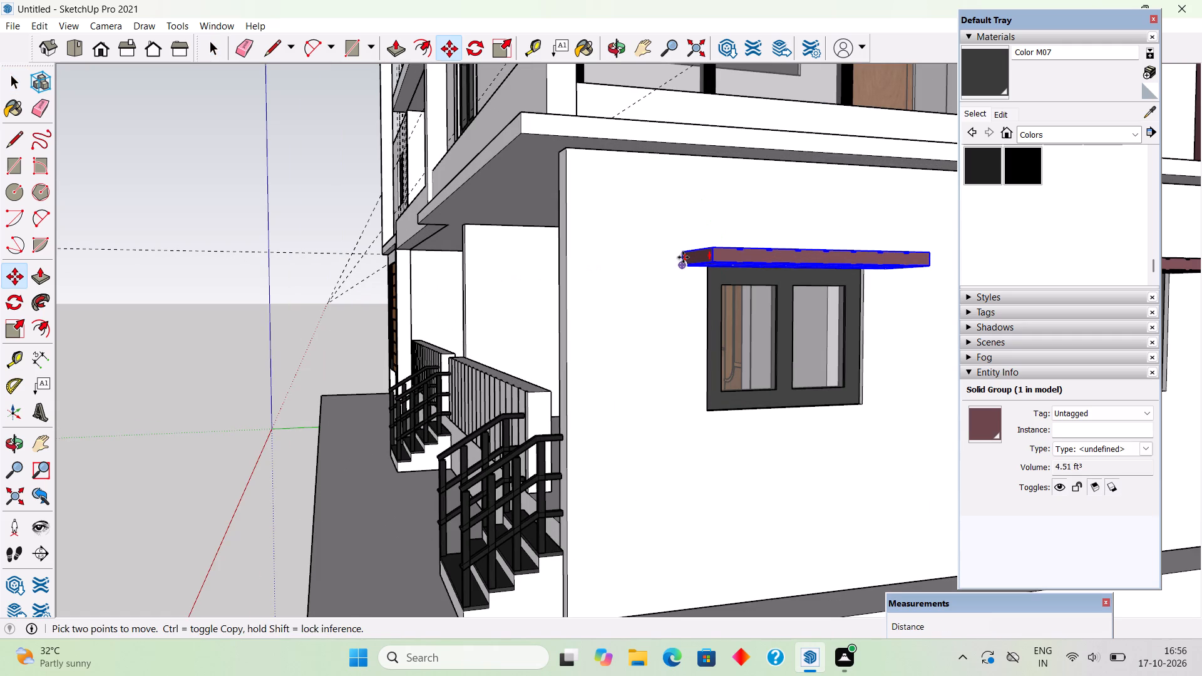
left_click(683, 252)
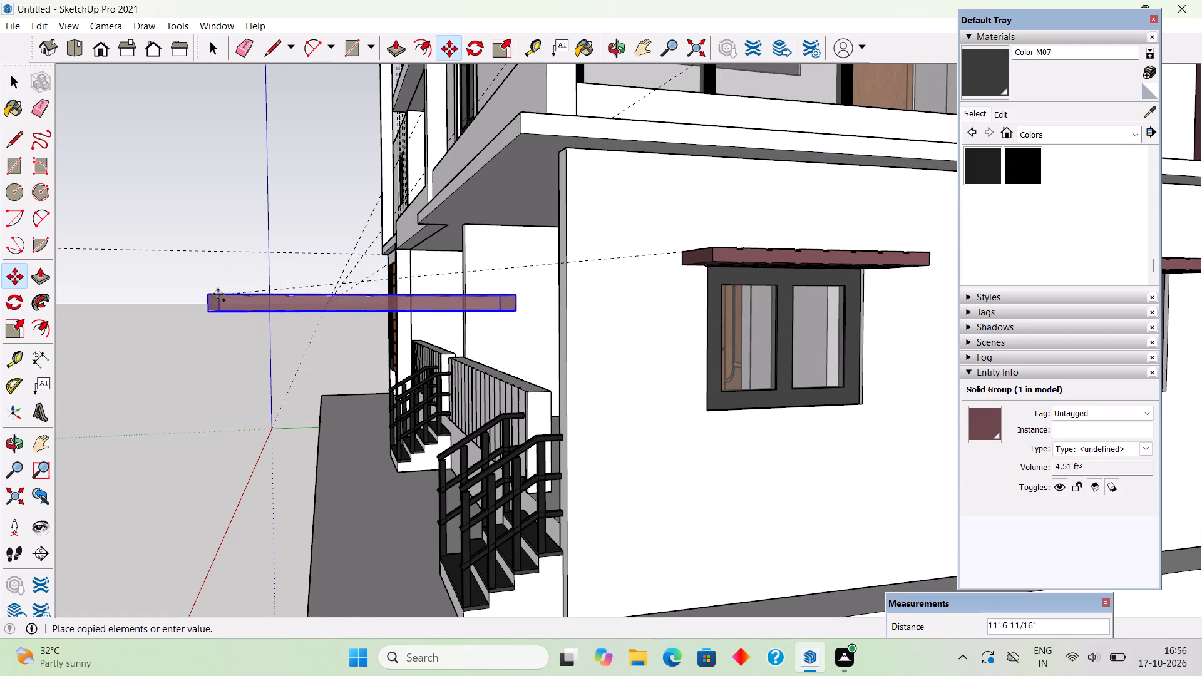
middle_click_drag(188, 324, 508, 547)
scroll(508, 547, "down", 7)
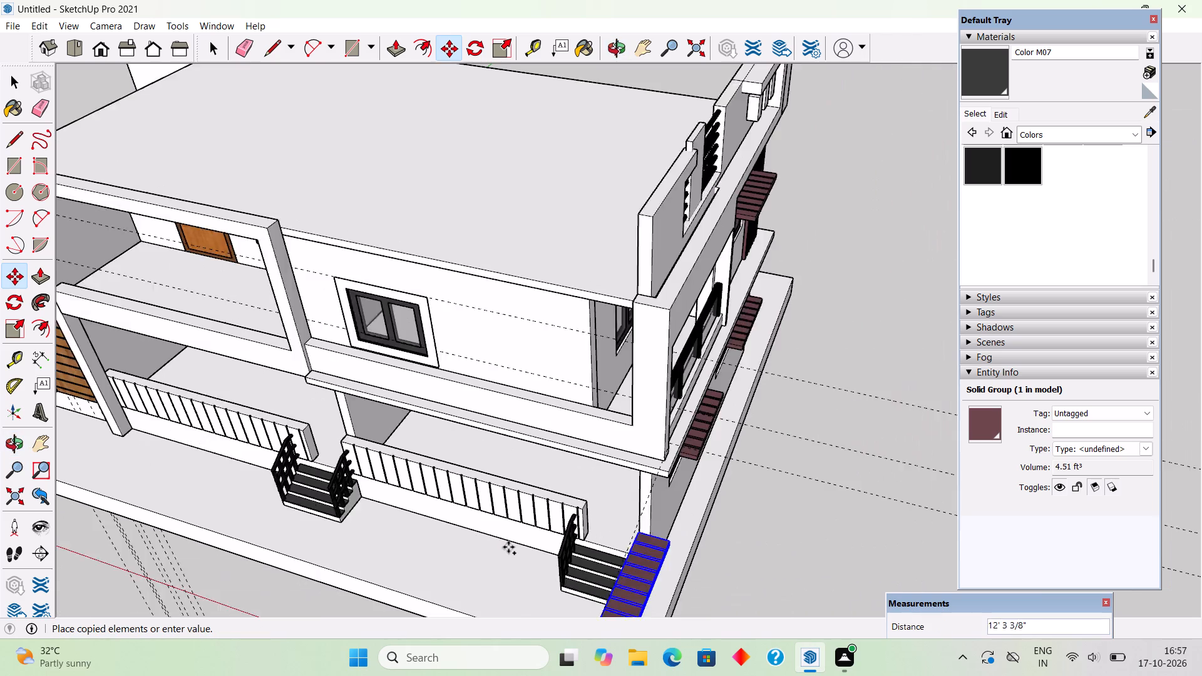
scroll(508, 547, "down", 2)
scroll(523, 647, "down", 4)
scroll(518, 478, "down", 7)
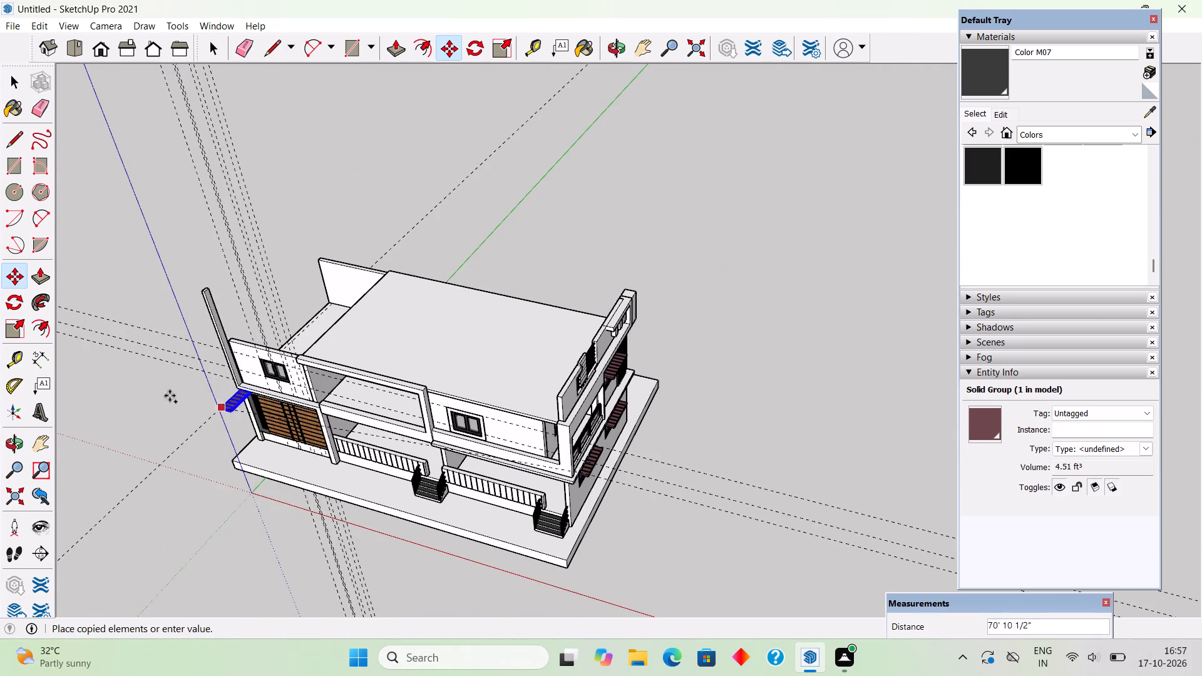
scroll(204, 382, "up", 4)
scroll(264, 355, "up", 2)
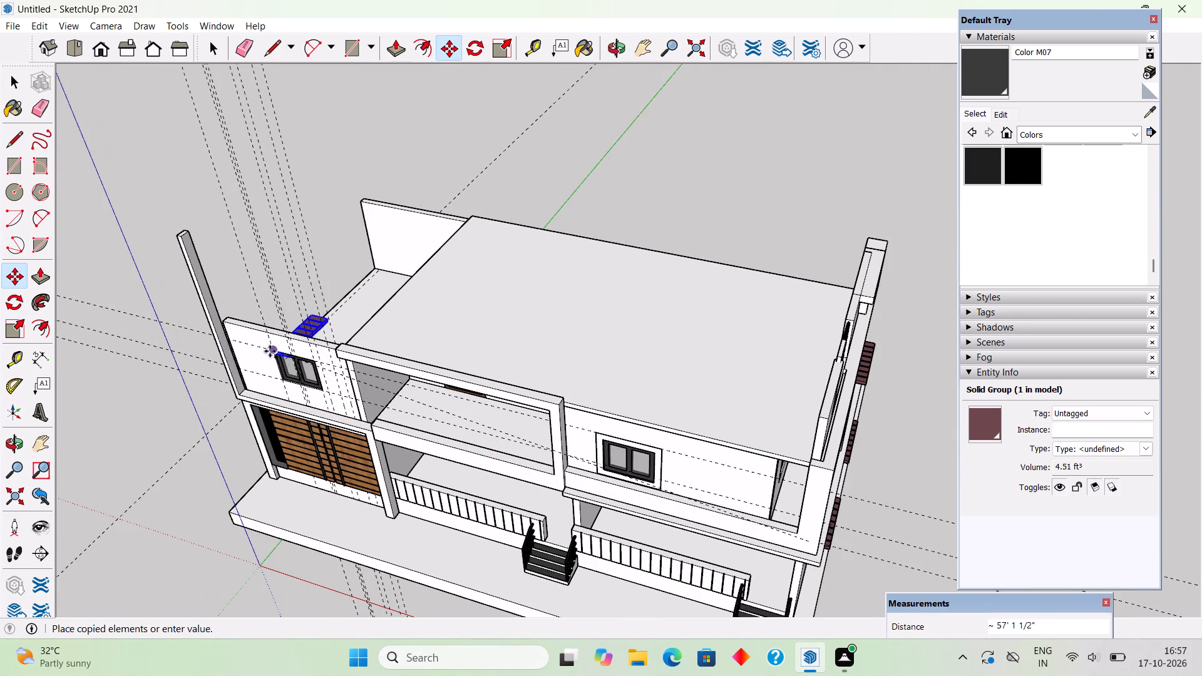
left_click(227, 318)
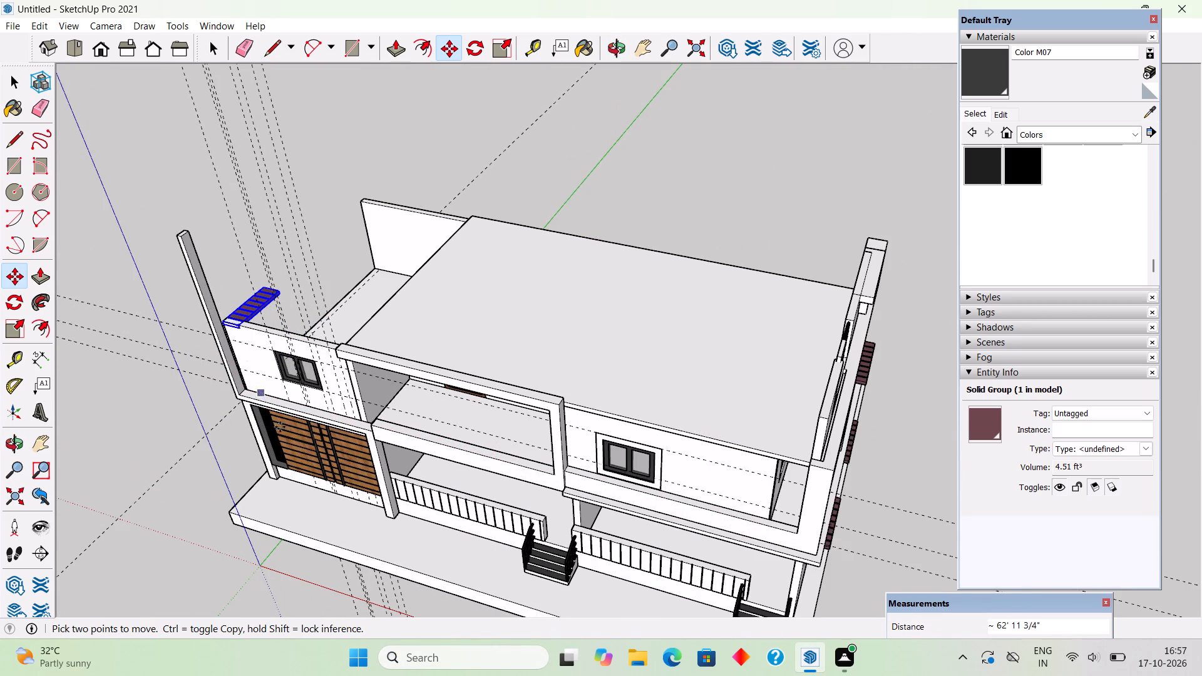
scroll(286, 442, "down", 4)
key("space")
Rotate the copied canopy 90° in the horizontal plane so its length runs along the wall of the new first-floor window.
scroll(223, 359, "up", 1)
middle_click_drag(236, 356, 463, 349)
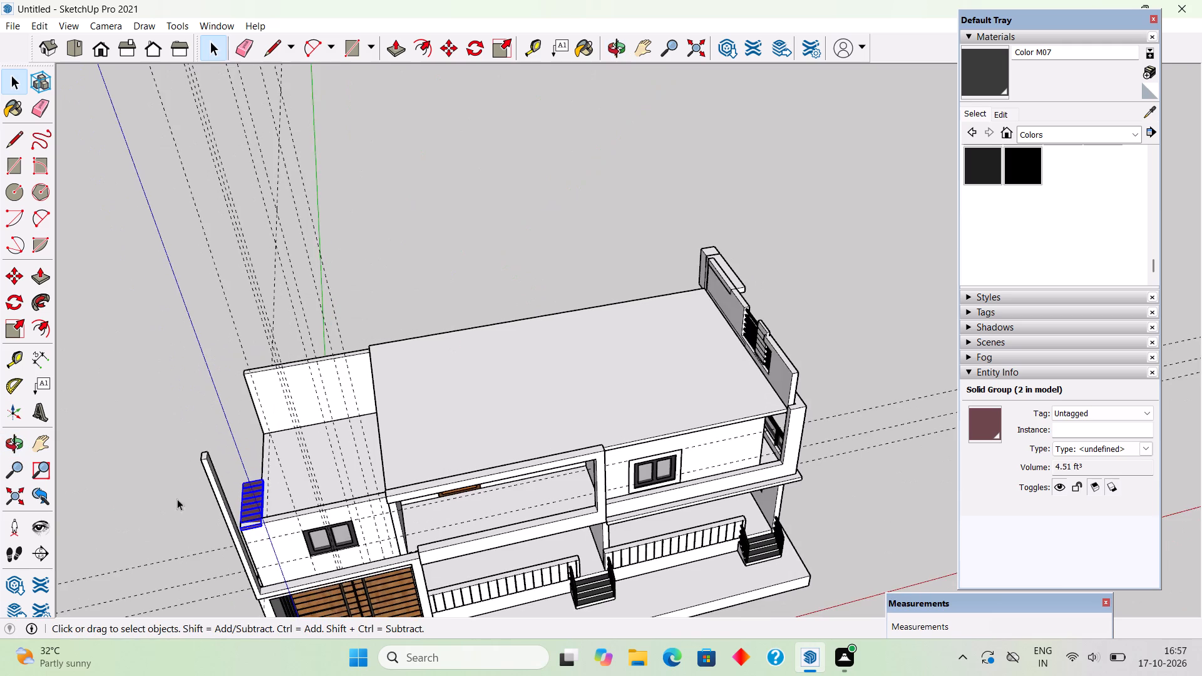
scroll(136, 525, "up", 18)
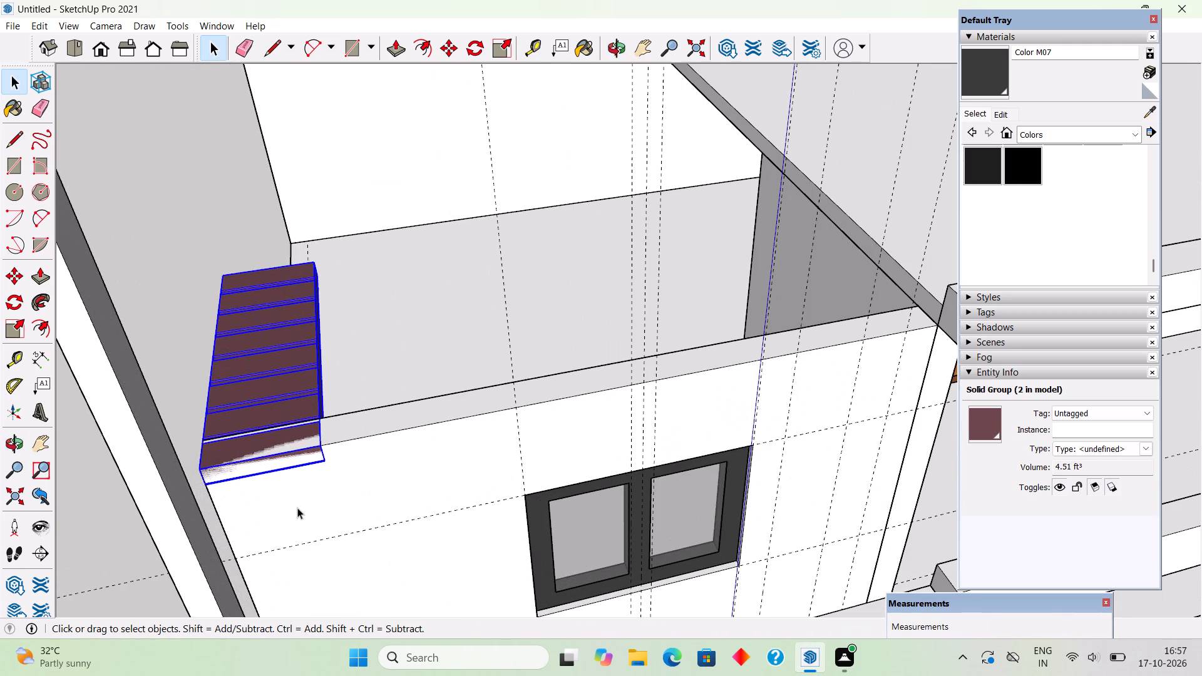
key("q")
left_click(253, 433)
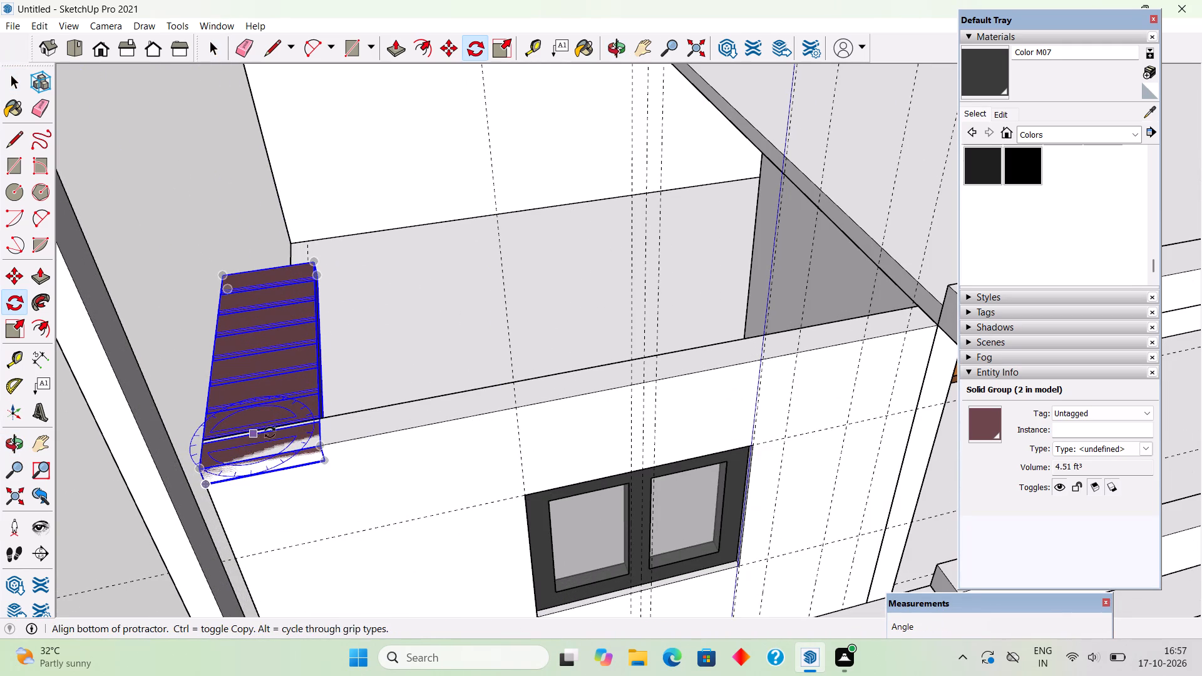
left_click(262, 320)
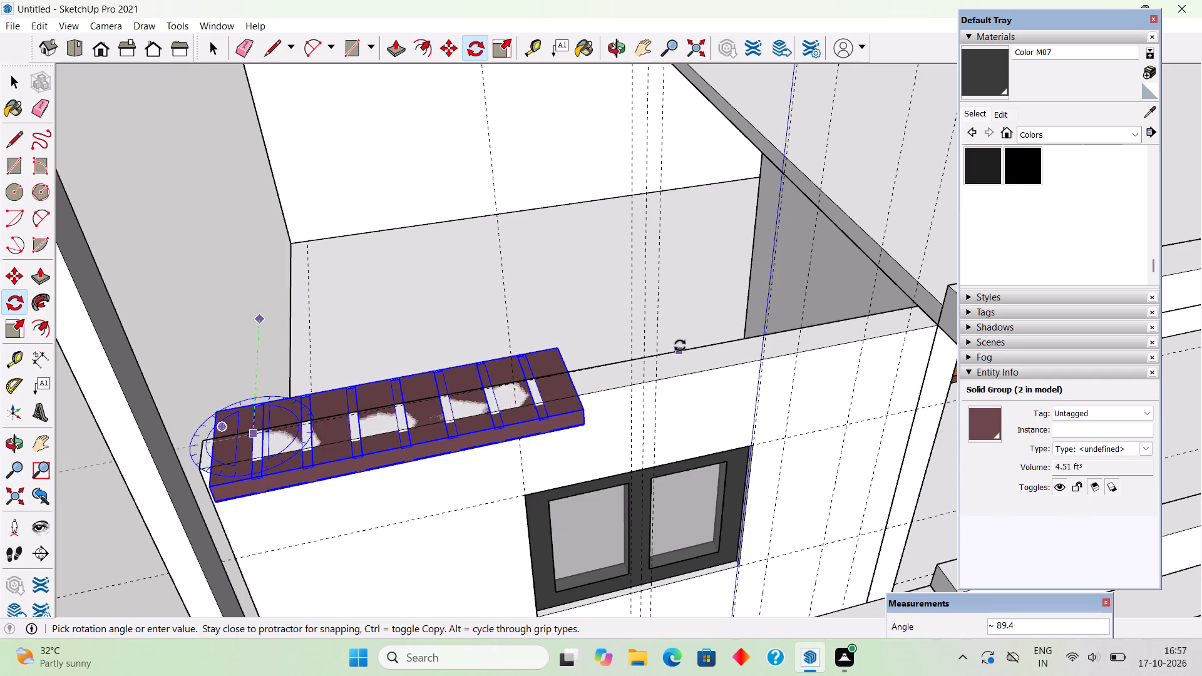
scroll(682, 341, "up", 5)
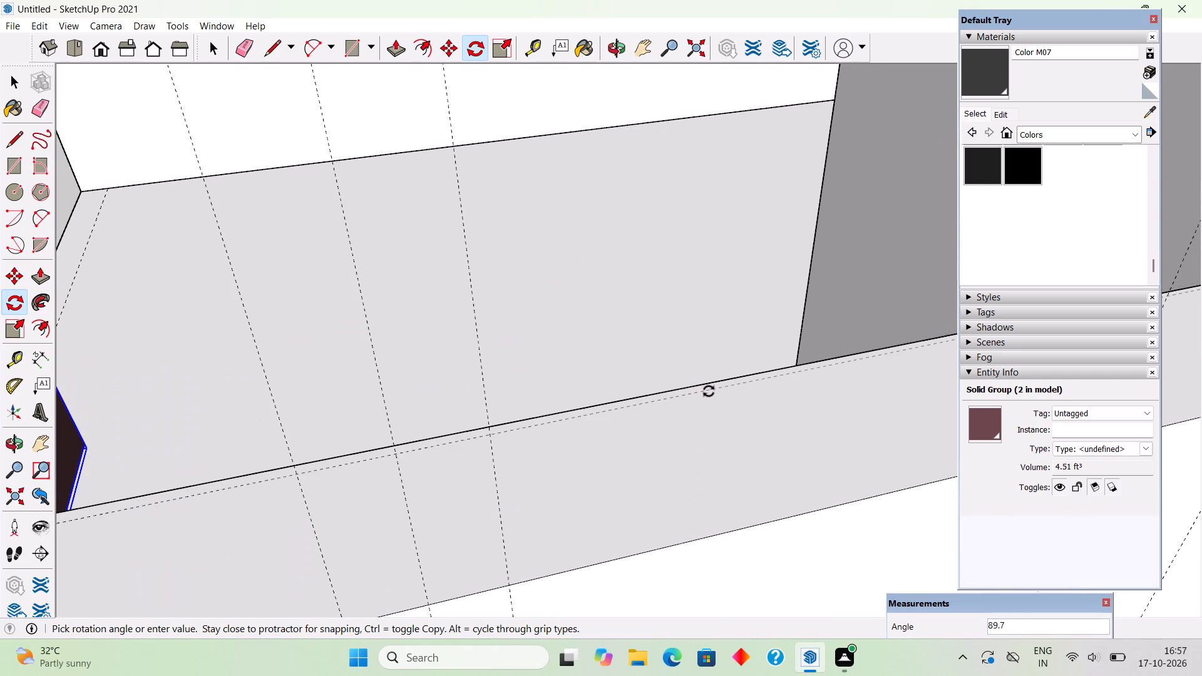
left_click(722, 391)
scroll(719, 398, "down", 2)
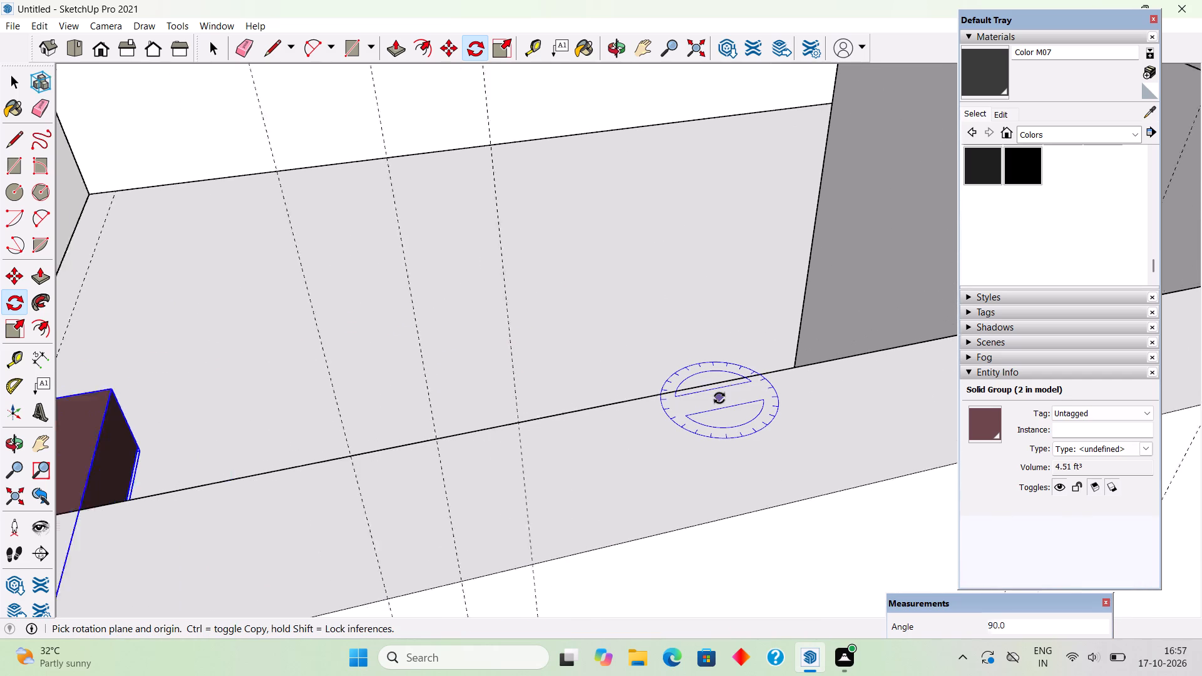
scroll(719, 398, "down", 14)
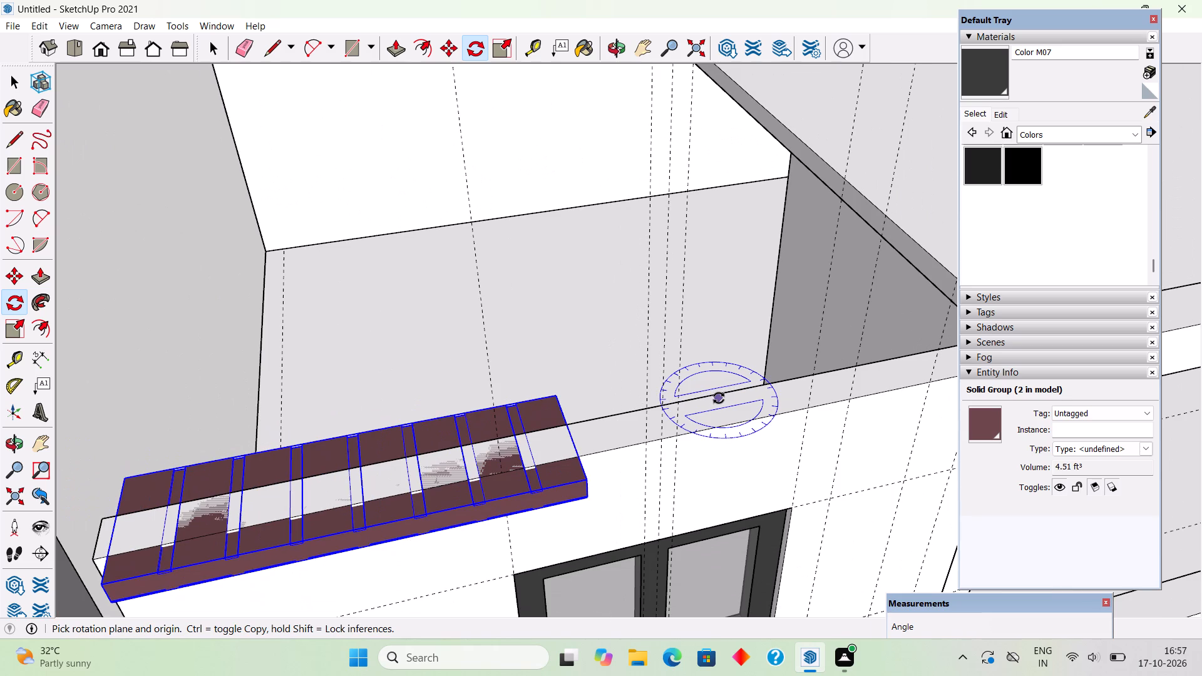
key("space")
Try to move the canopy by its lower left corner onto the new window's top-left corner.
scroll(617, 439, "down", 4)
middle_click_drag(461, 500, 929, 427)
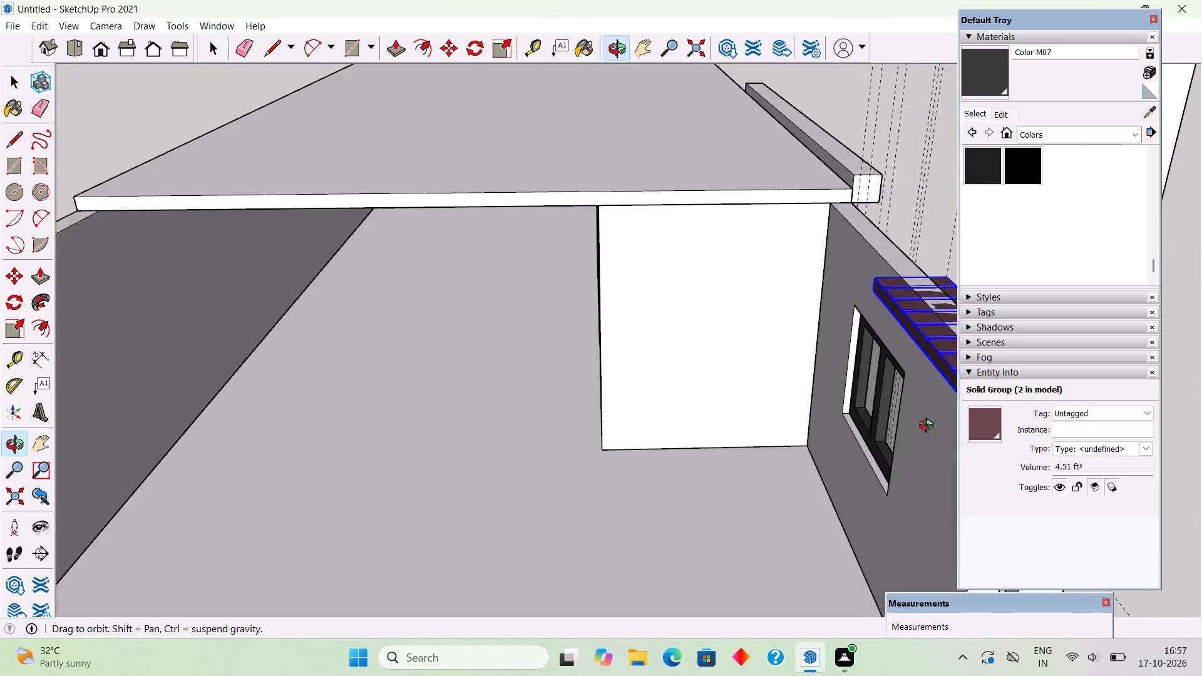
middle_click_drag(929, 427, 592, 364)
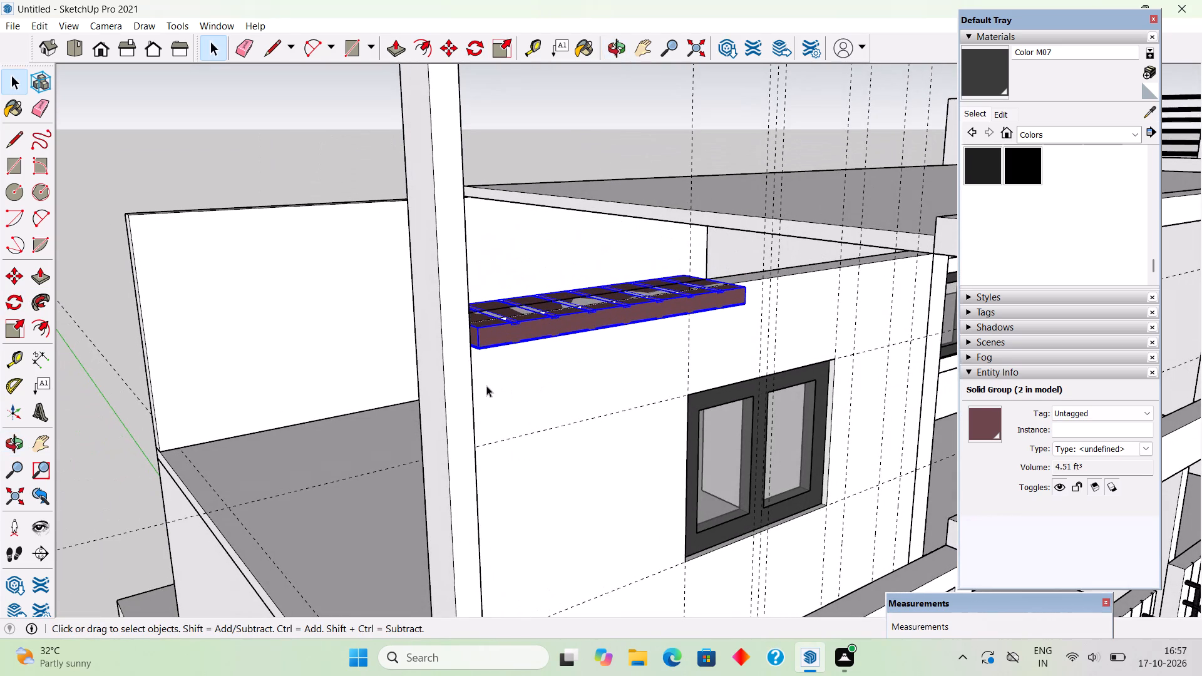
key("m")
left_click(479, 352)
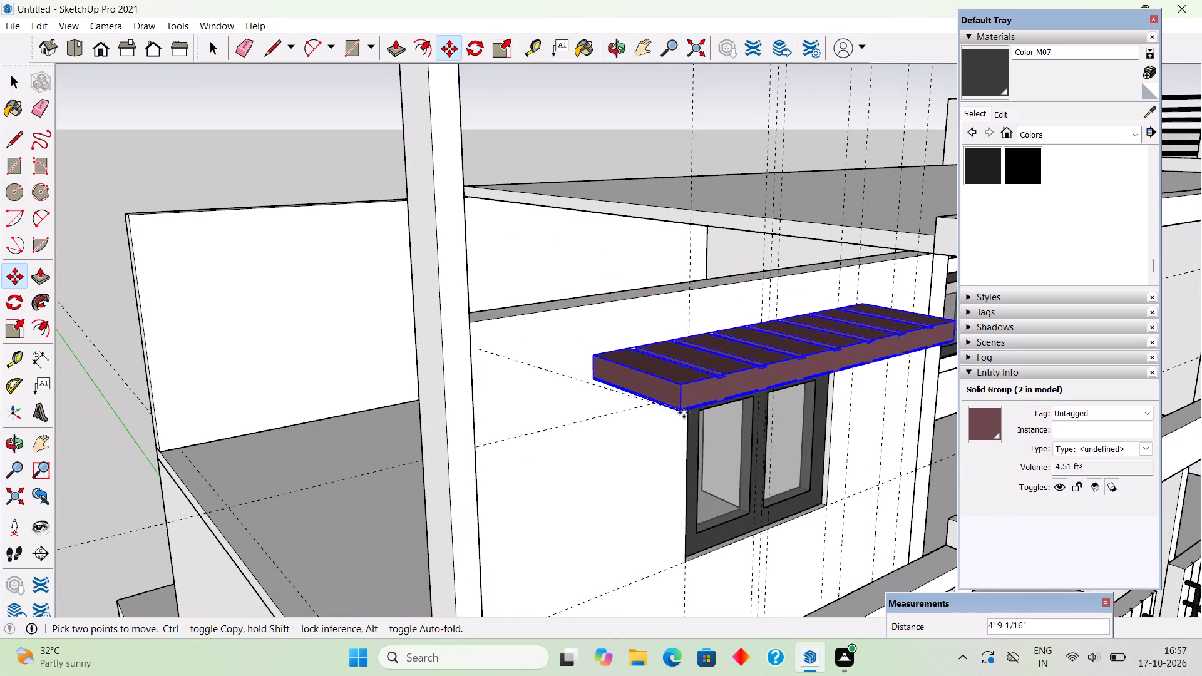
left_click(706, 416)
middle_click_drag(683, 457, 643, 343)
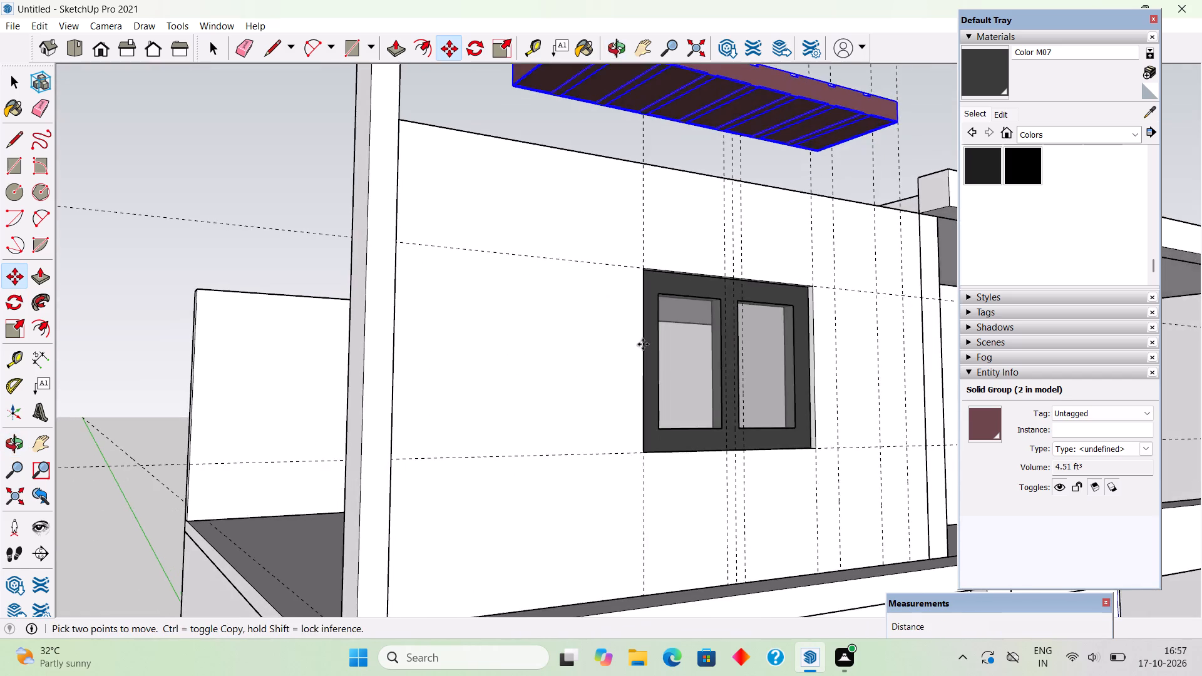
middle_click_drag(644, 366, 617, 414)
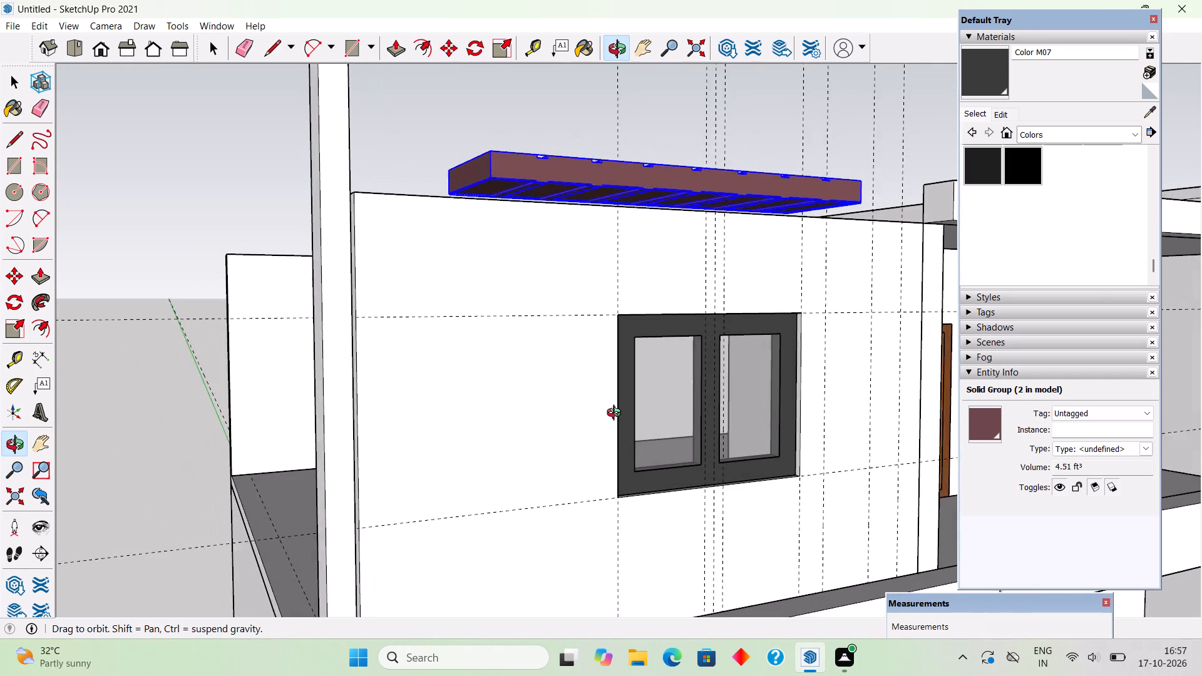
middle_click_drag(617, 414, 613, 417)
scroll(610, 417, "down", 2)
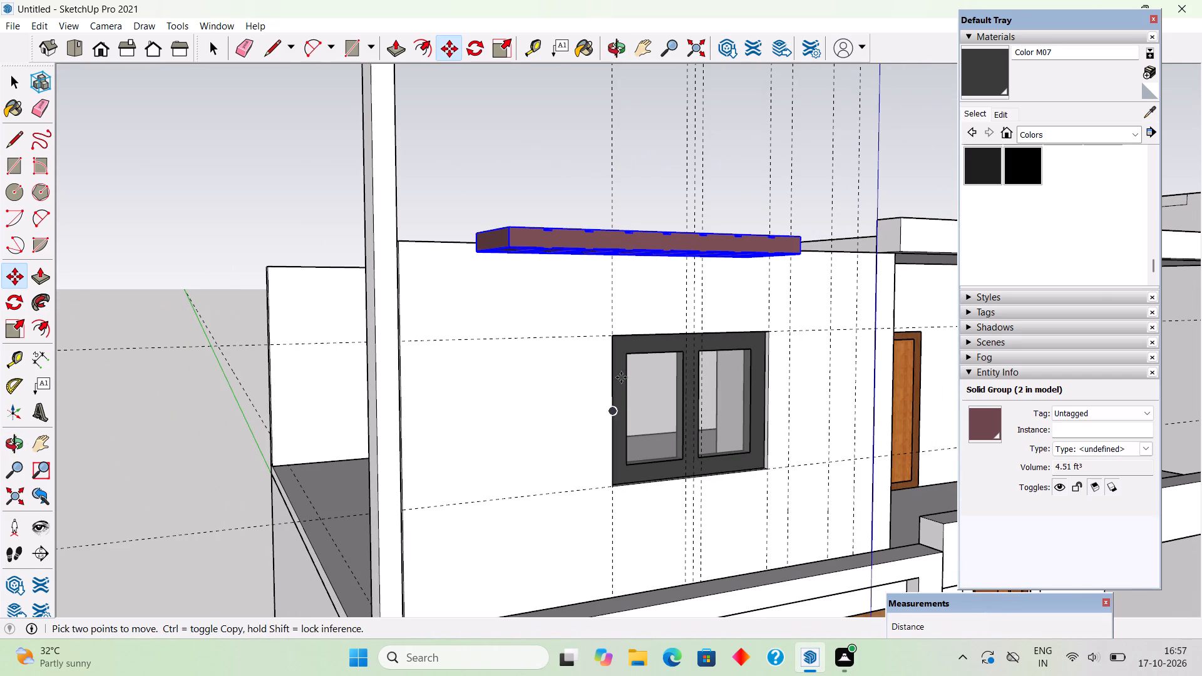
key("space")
Move the canopy by its rear lower right corner onto the guide intersection just beyond the new window's top-right corner, and deselect it.
middle_click_drag(477, 293, 283, 289)
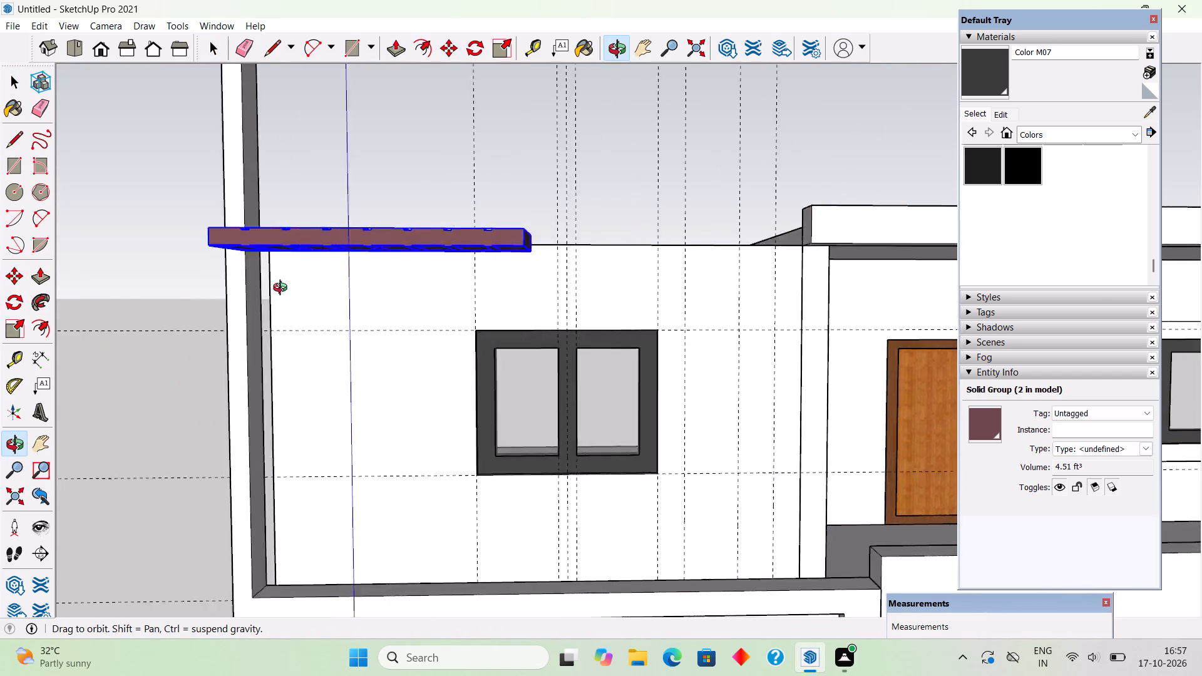
middle_click_drag(283, 289, 74, 339)
scroll(261, 363, "up", 3)
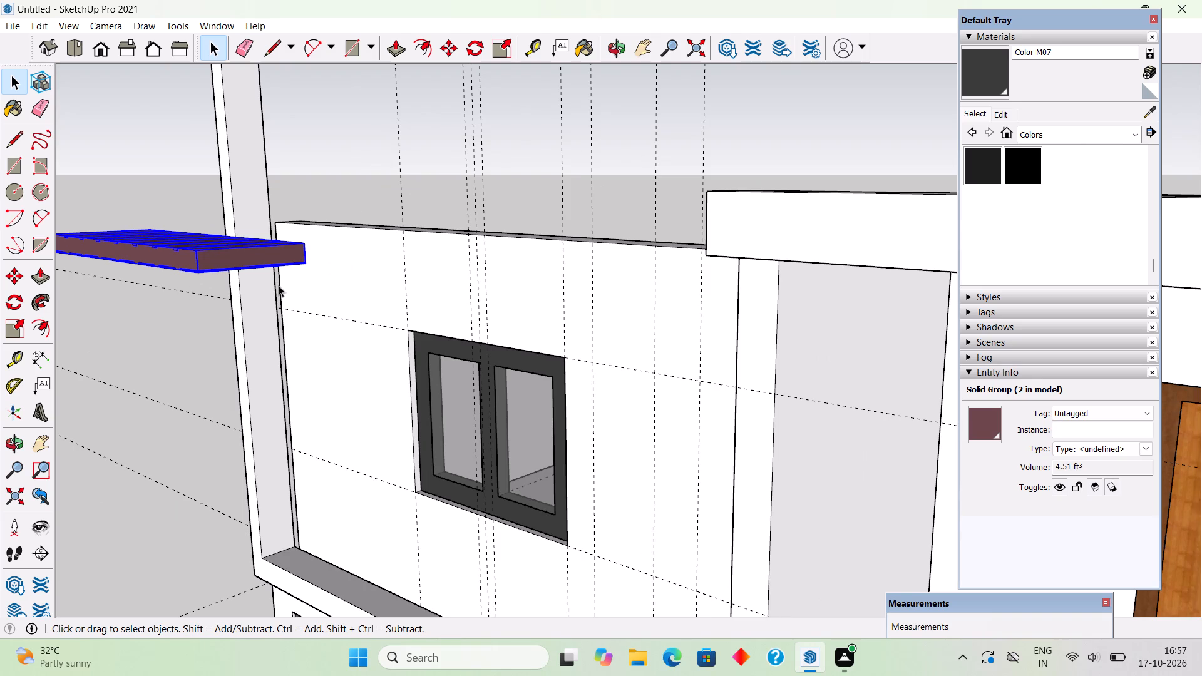
key("m")
left_click(306, 267)
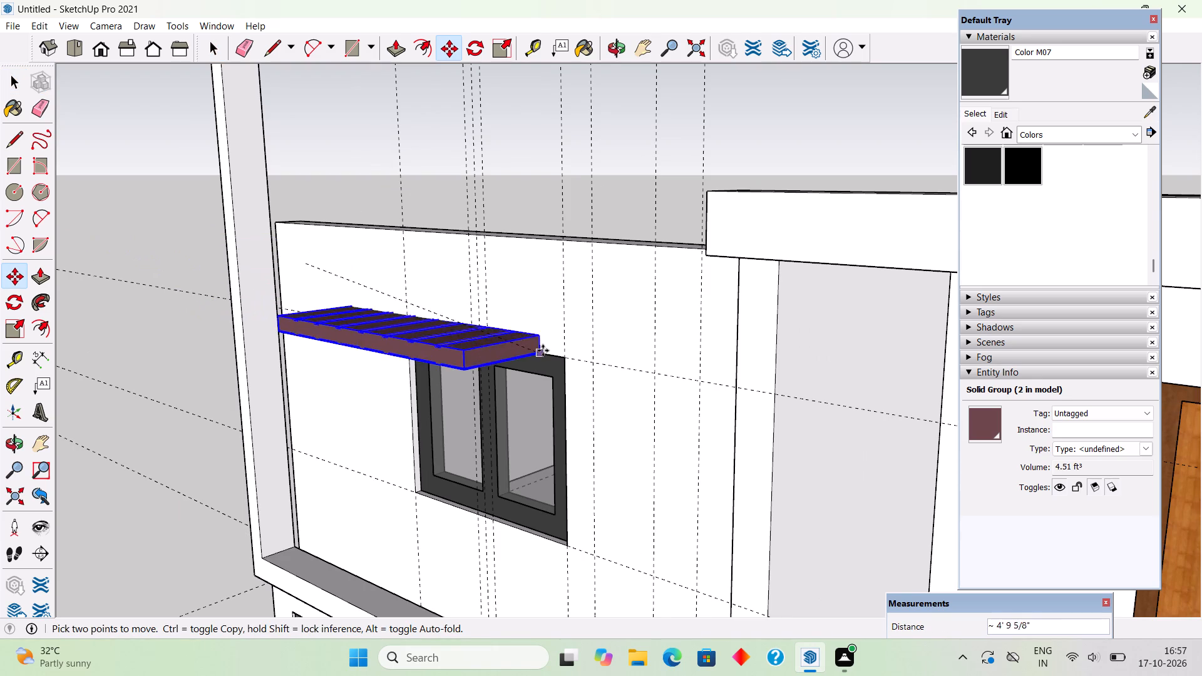
left_click(593, 364)
middle_click_drag(548, 411, 583, 296)
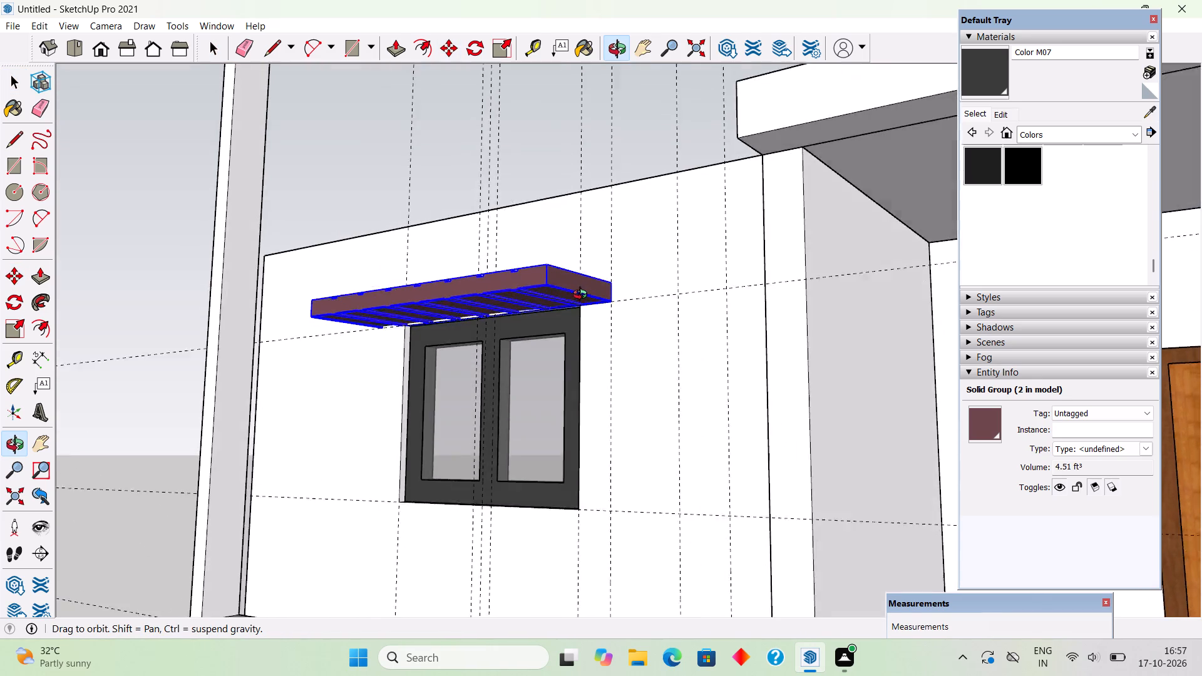
middle_click_drag(583, 296, 755, 278)
scroll(658, 392, "down", 4)
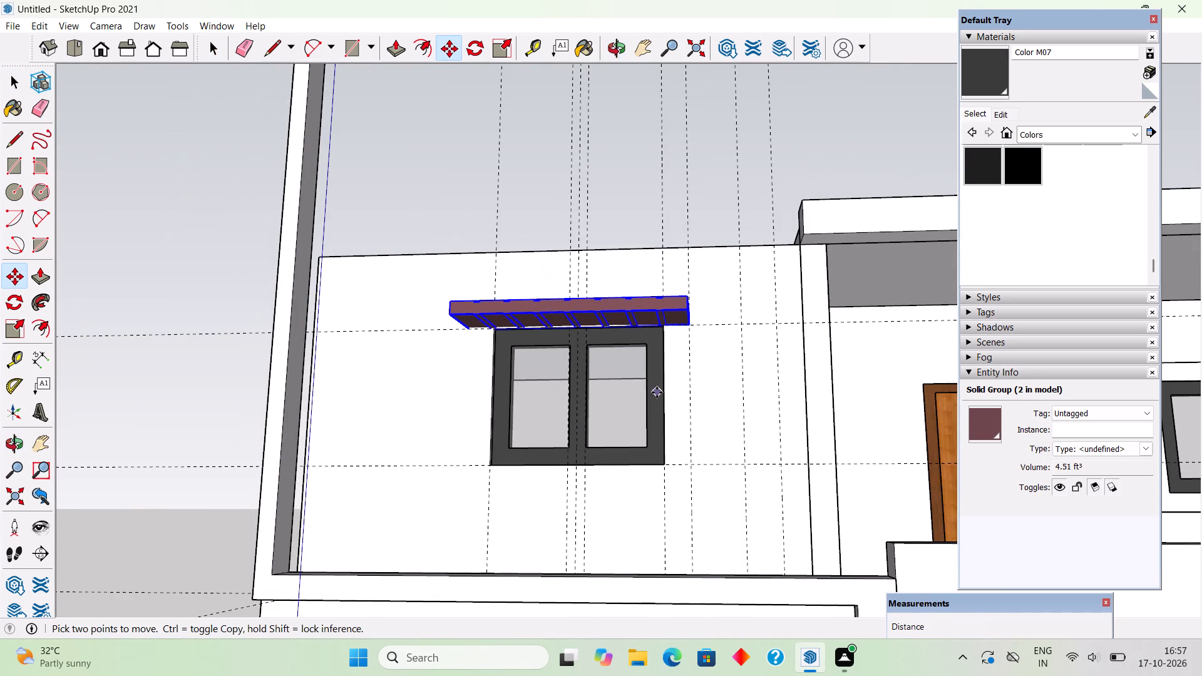
key("space")
left_click(446, 187)
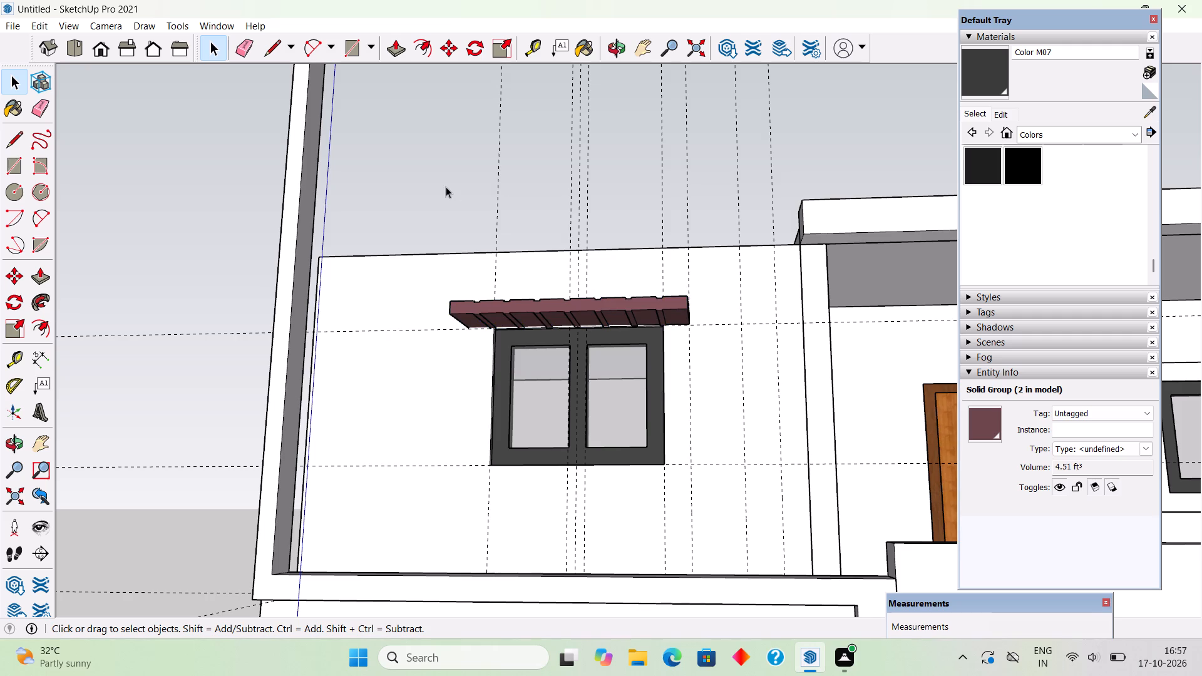
middle_click_drag(448, 242, 445, 354)
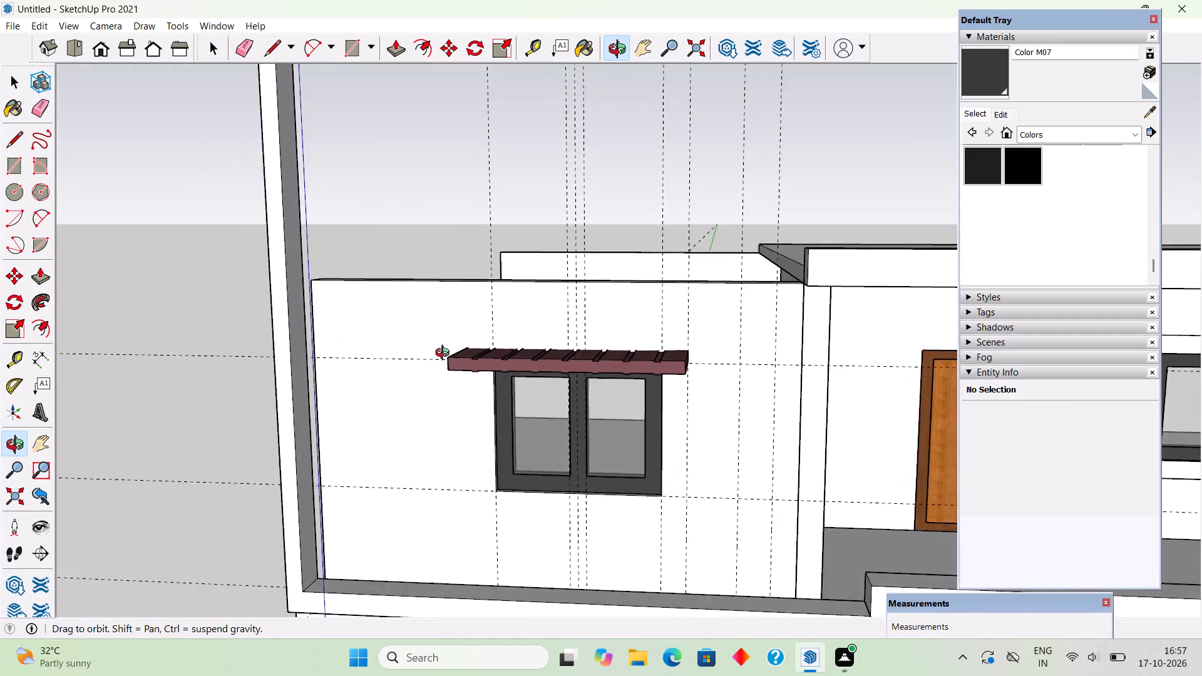
middle_click_drag(445, 354, 508, 347)
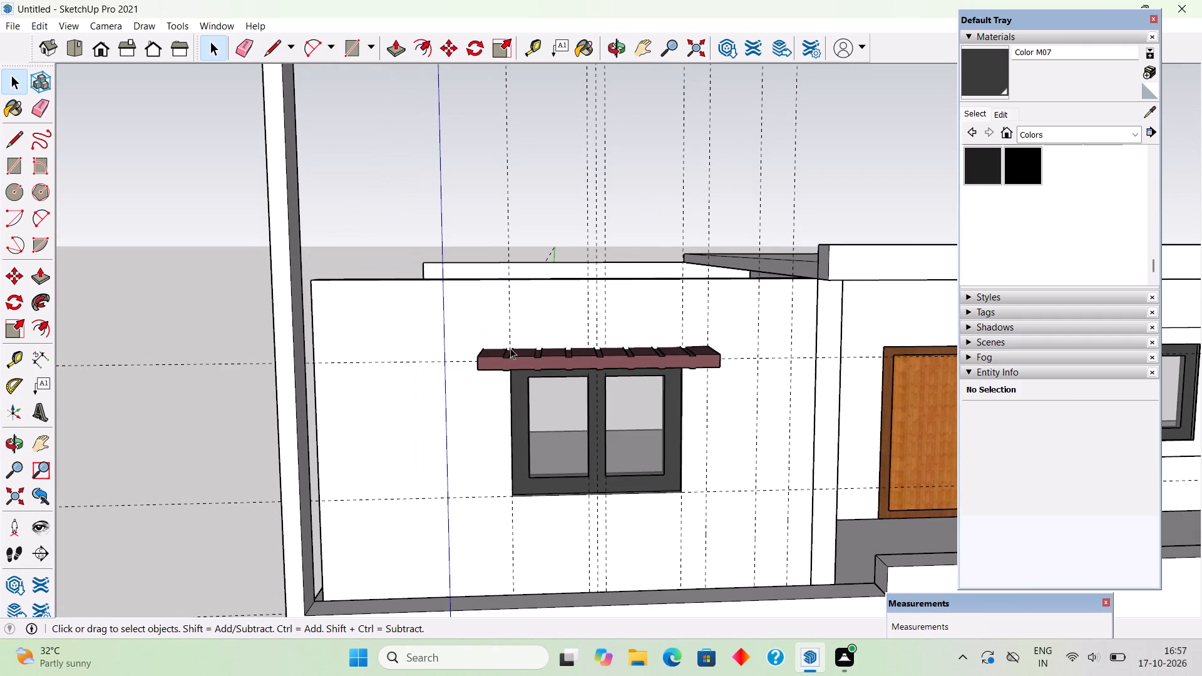
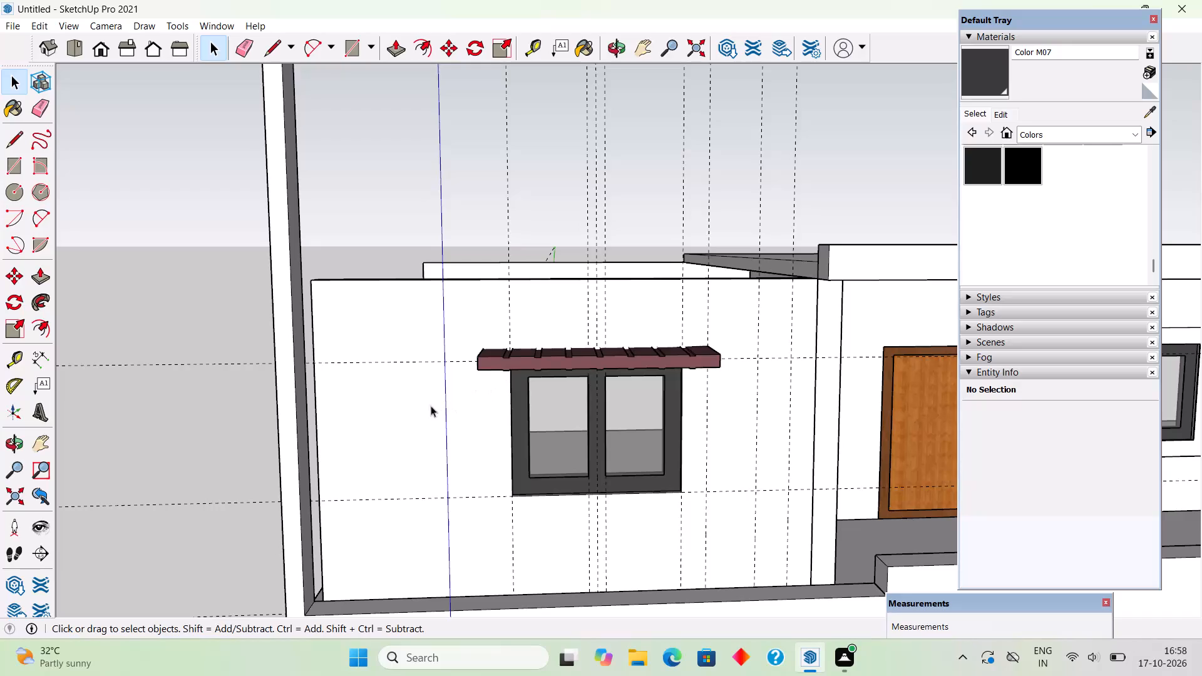
Push/Pull the inner face of the tall side wall within its group to close the gap with the window wall's edge.
scroll(333, 417, "down", 4)
scroll(237, 491, "down", 3)
middle_click_drag(299, 497, 138, 517)
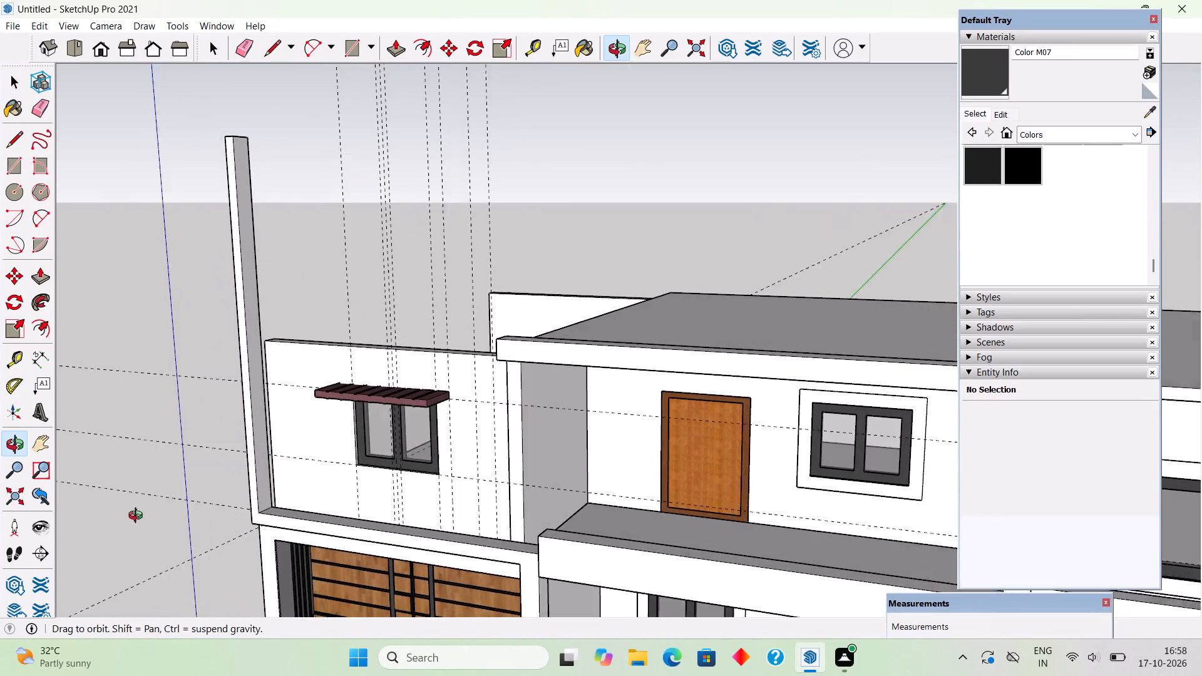
middle_click_drag(138, 517, 128, 520)
scroll(197, 468, "up", 6)
scroll(320, 435, "down", 1)
scroll(321, 435, "up", 3)
triple_click(286, 453)
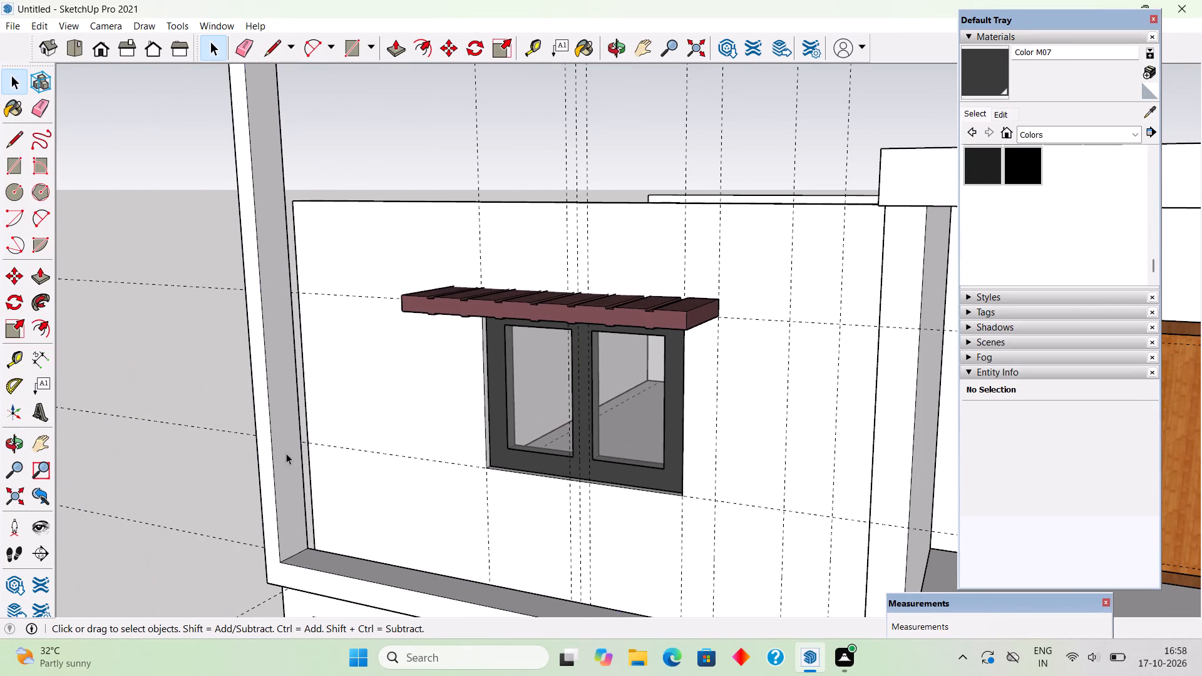
scroll(290, 449, "up", 4)
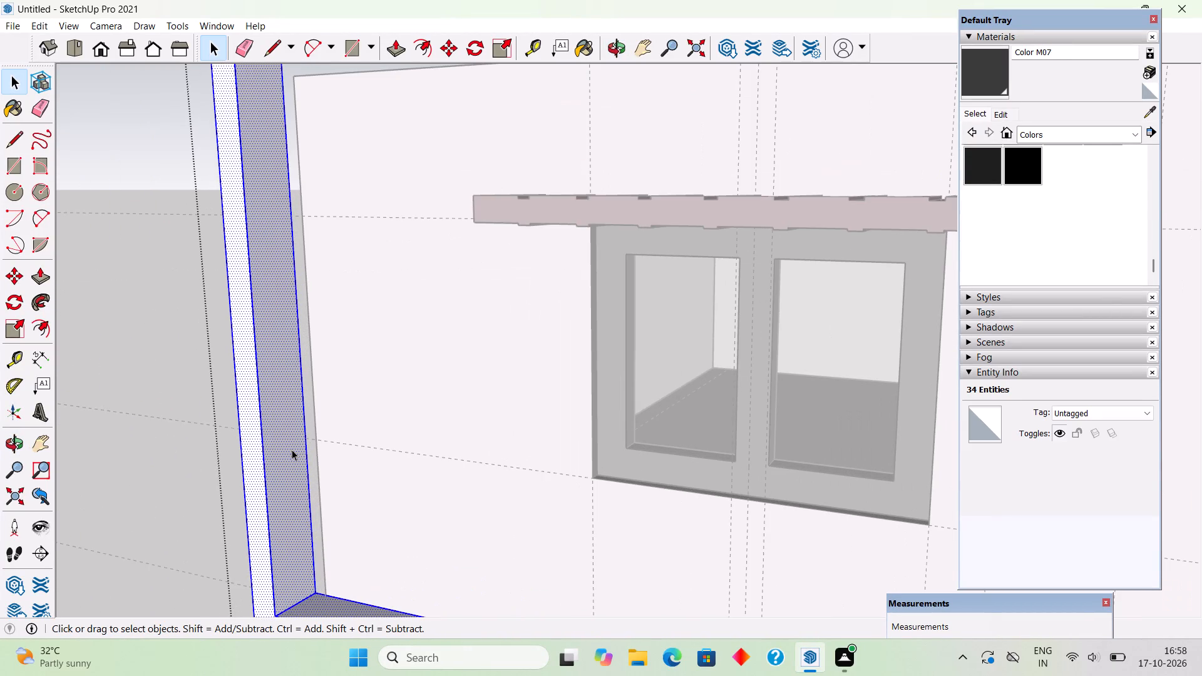
key("p")
left_click(293, 443)
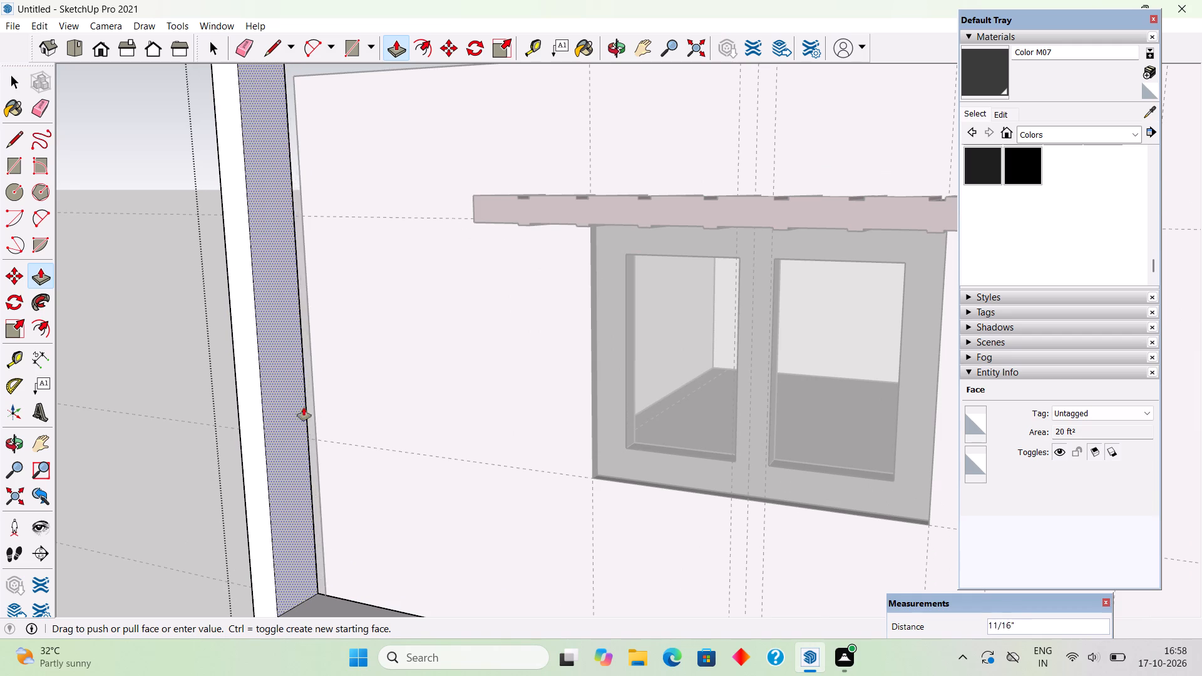
left_click(314, 383)
key("space")
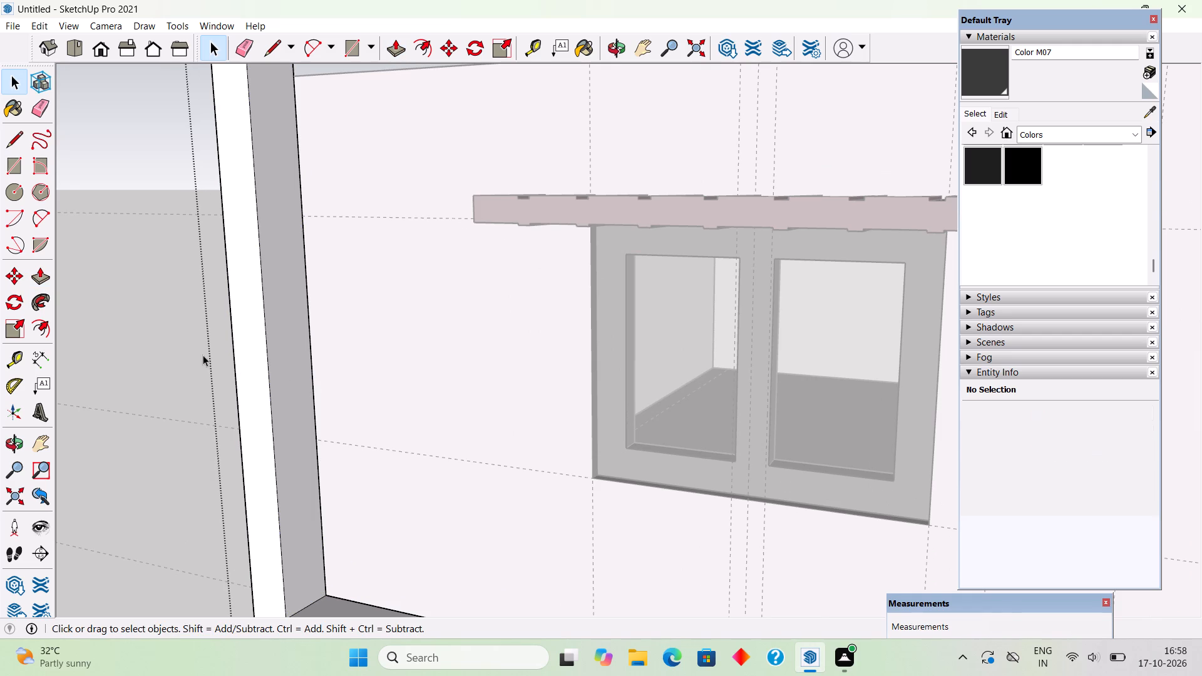
left_click(200, 351)
Place two vertical guides on the window wall, one 2" from the tall side wall and another 3" beyond it.
scroll(217, 385, "down", 9)
middle_click_drag(227, 423, 258, 405)
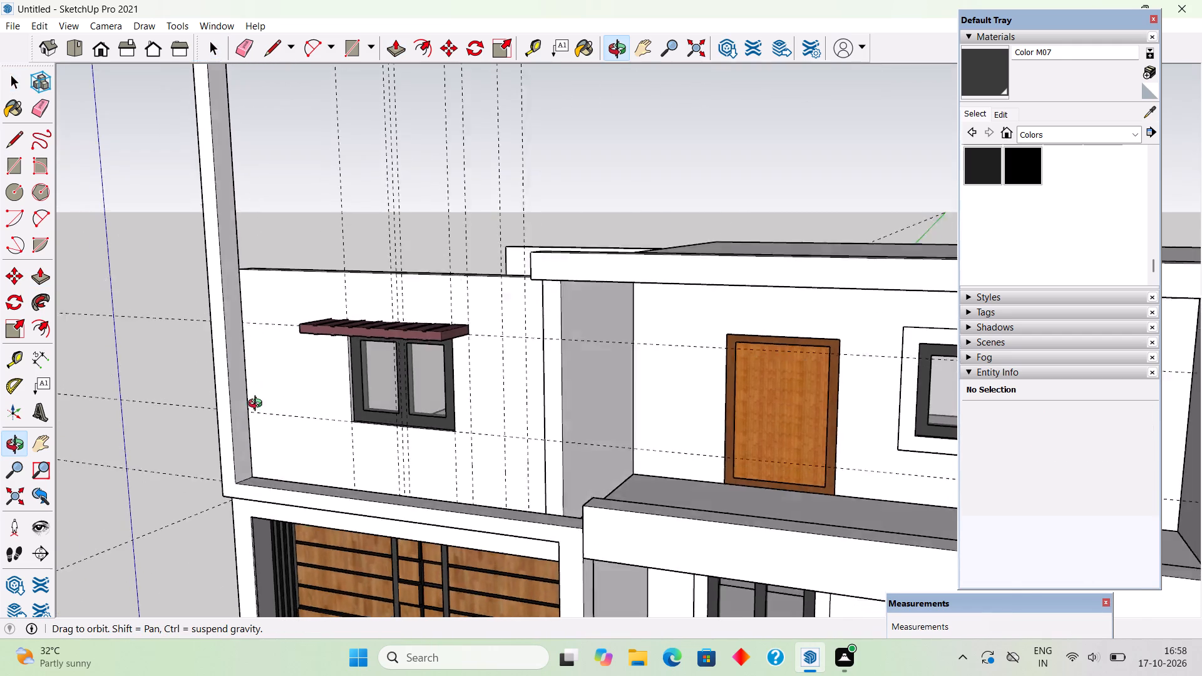
middle_click_drag(258, 405, 501, 399)
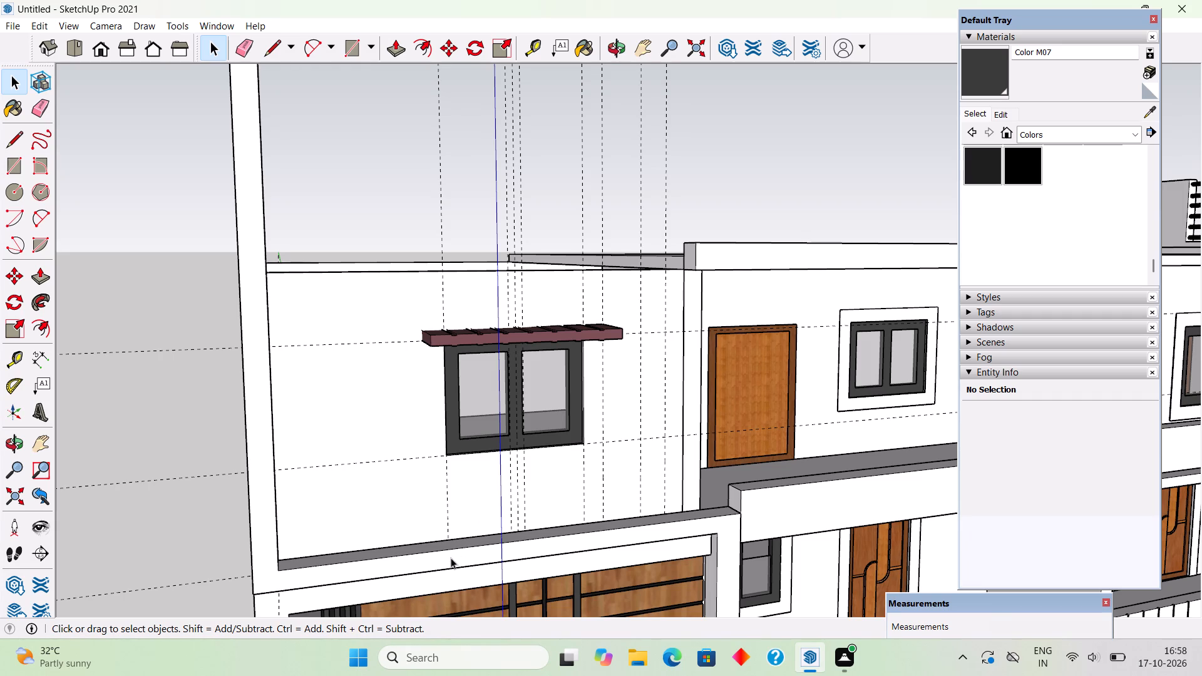
middle_click_drag(257, 443, 226, 401)
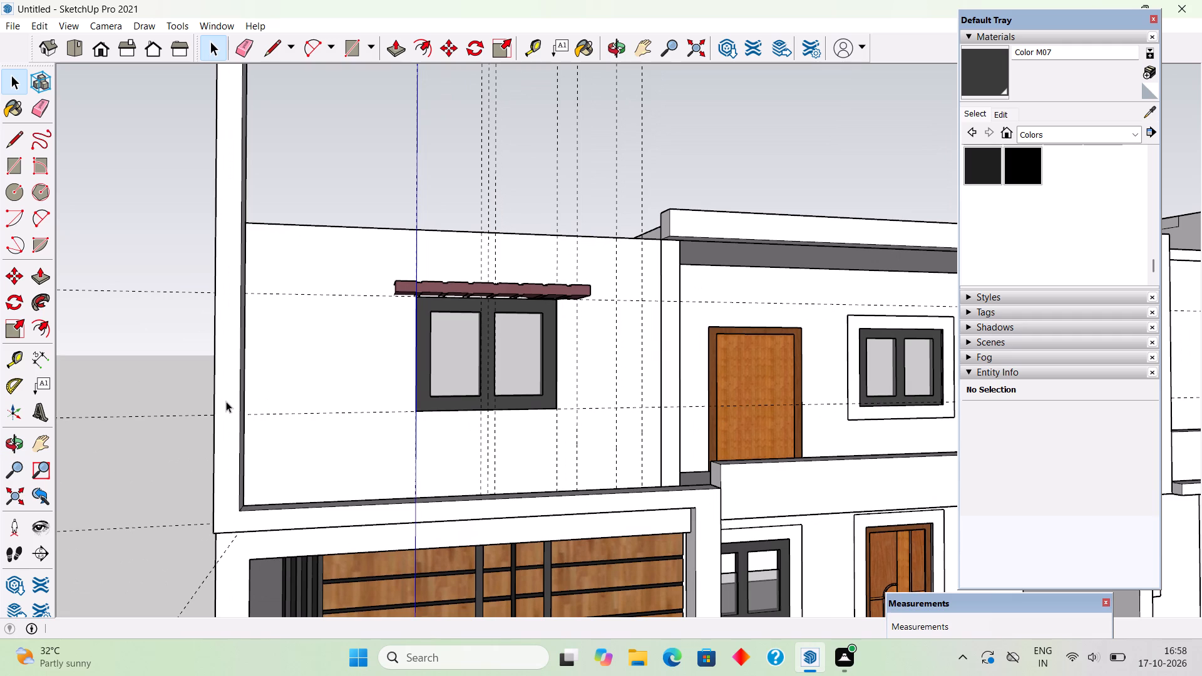
key("t")
scroll(226, 401, "up", 4)
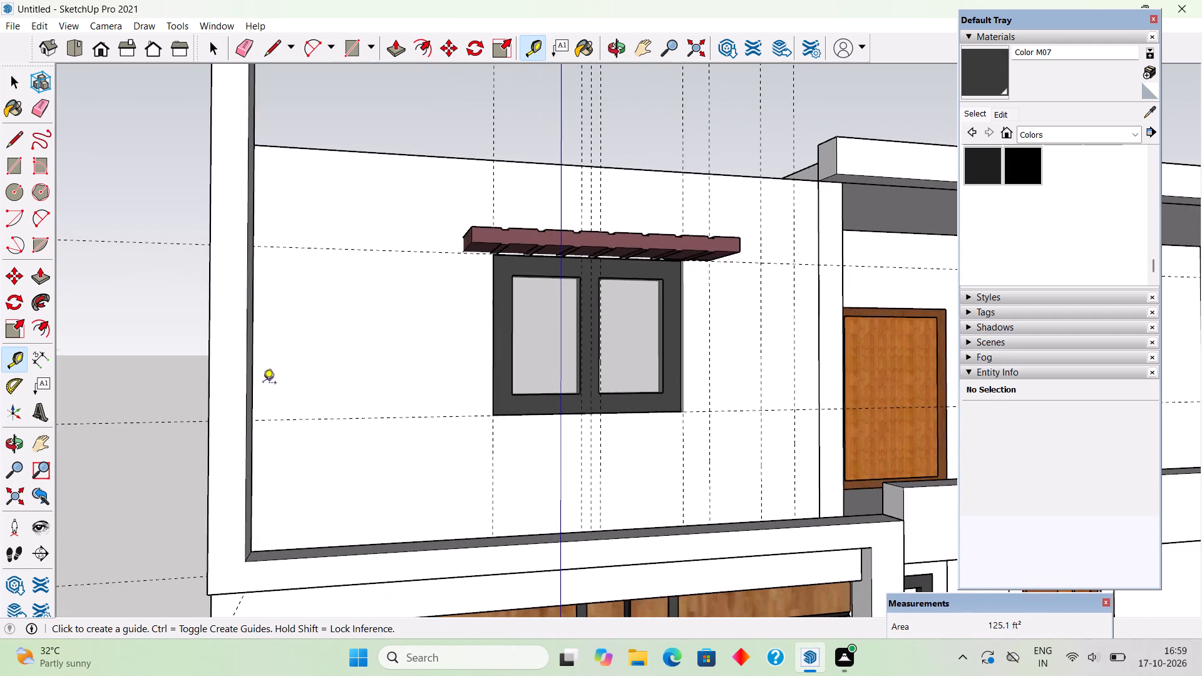
middle_click_drag(258, 387, 223, 417)
left_click(231, 362)
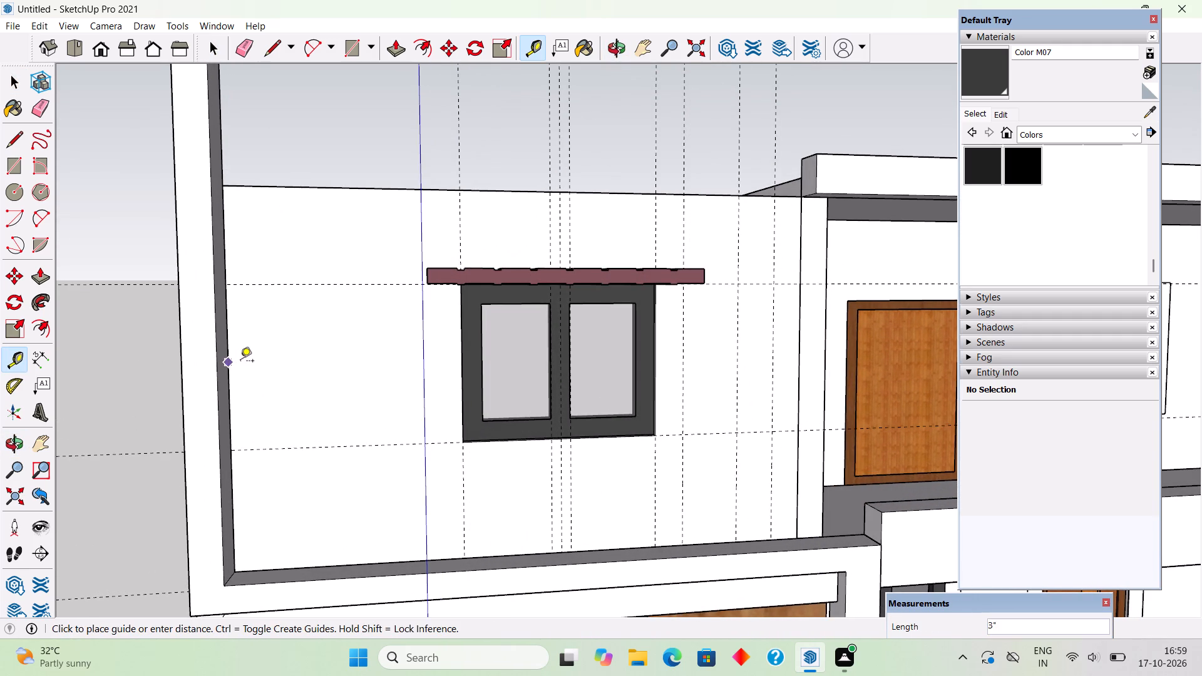
type("2\"")
key("Return")
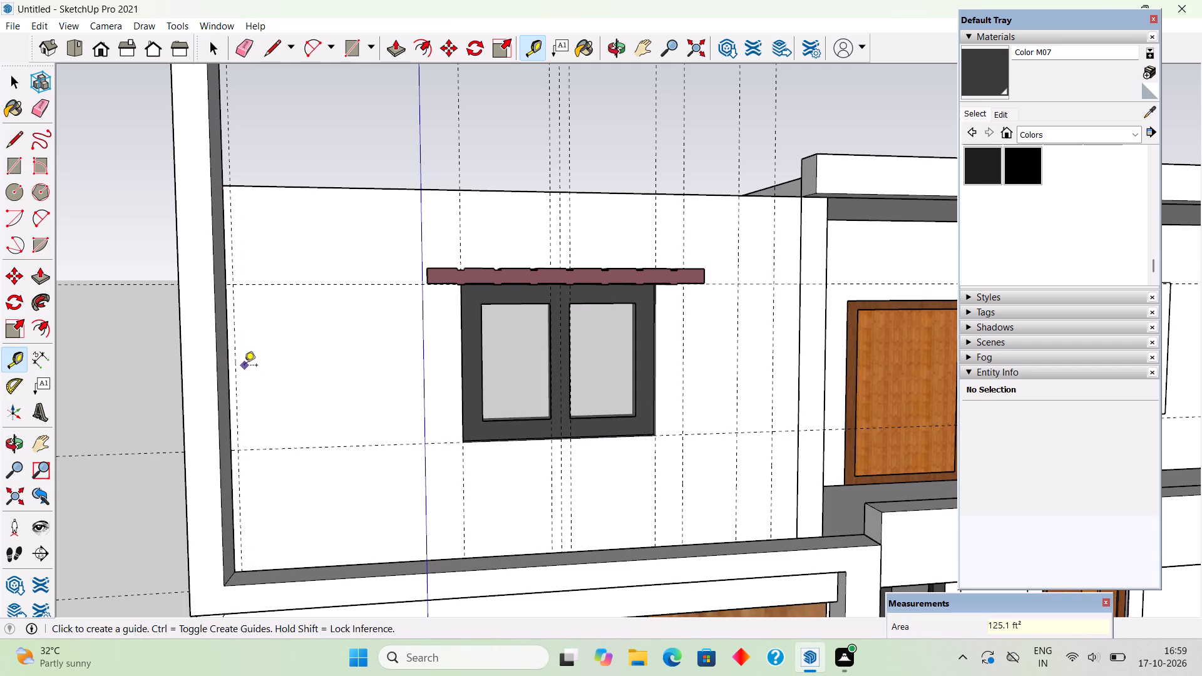
left_click(239, 394)
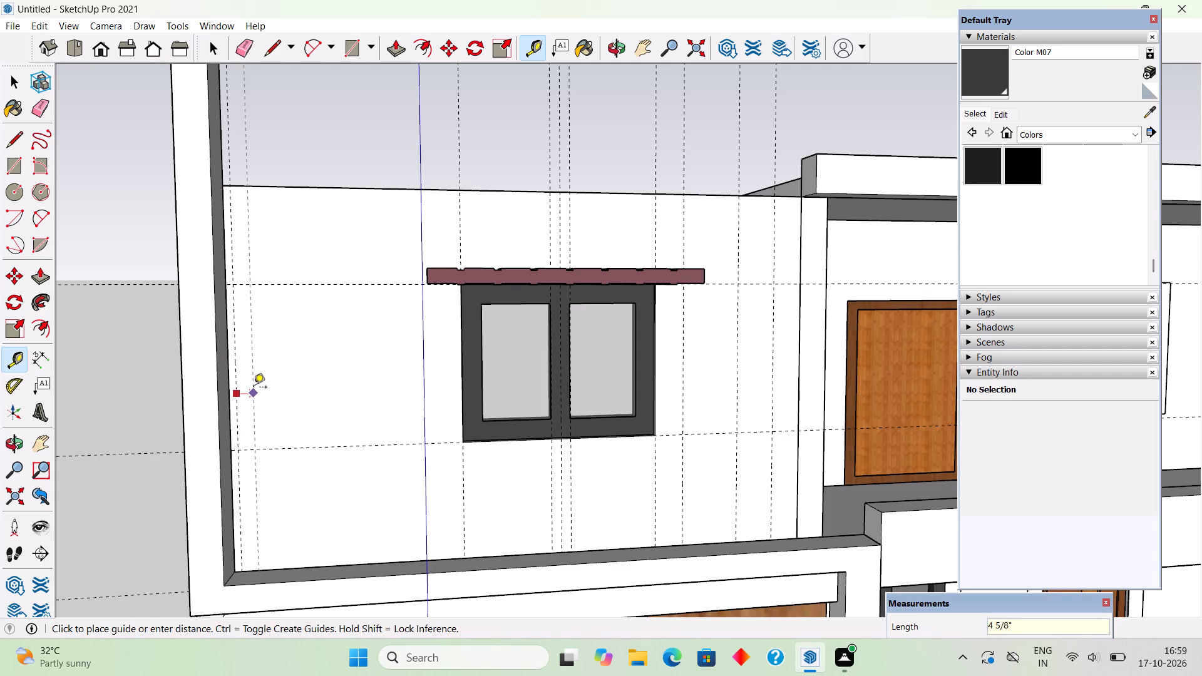
type("3\"")
key("Return")
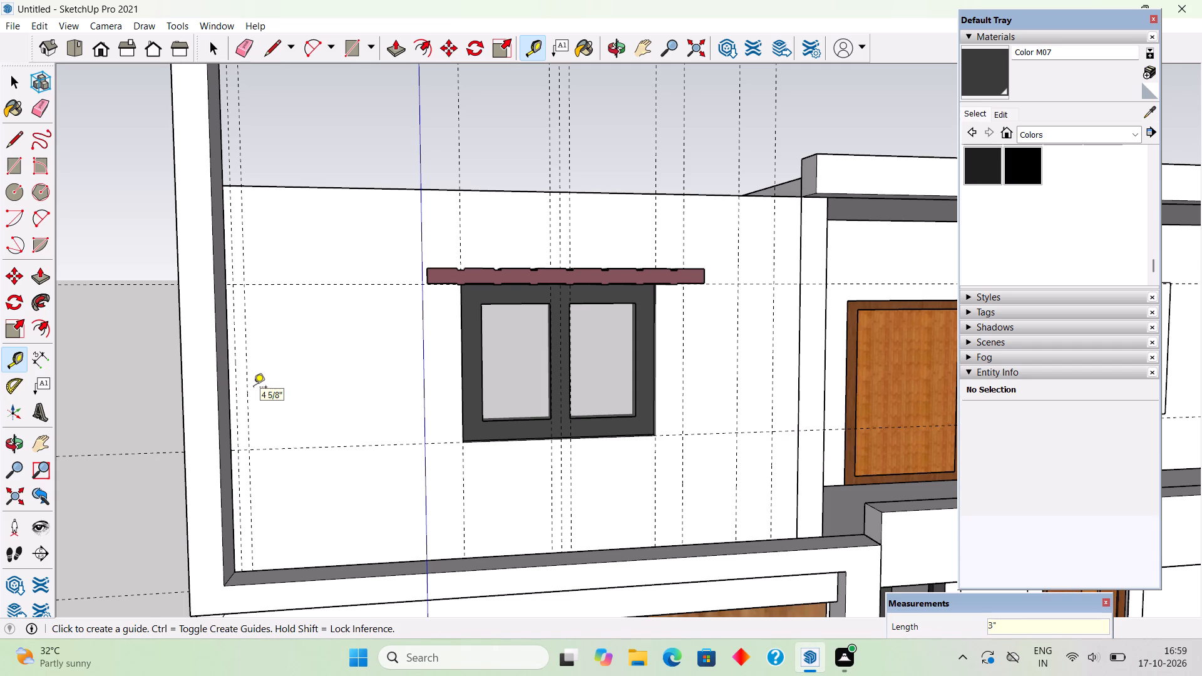
Draw a 3" by 9' 4" rectangle between the two new guides, from the window wall's upper edge to its base.
key("r")
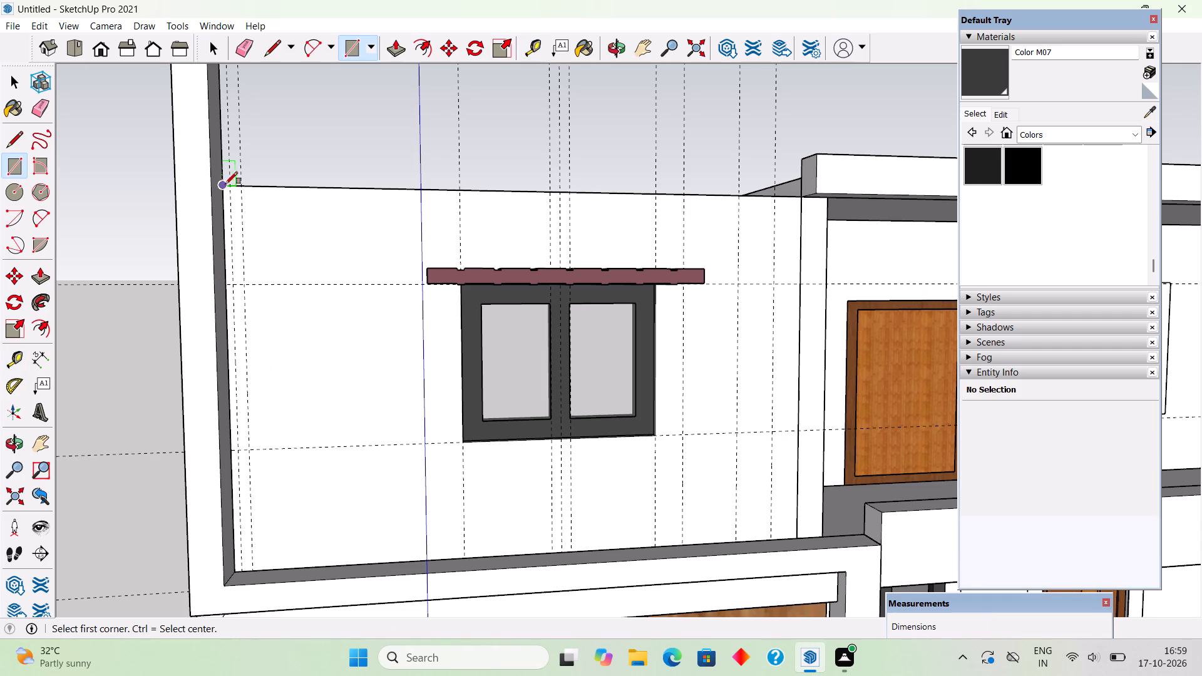
scroll(246, 195, "up", 11)
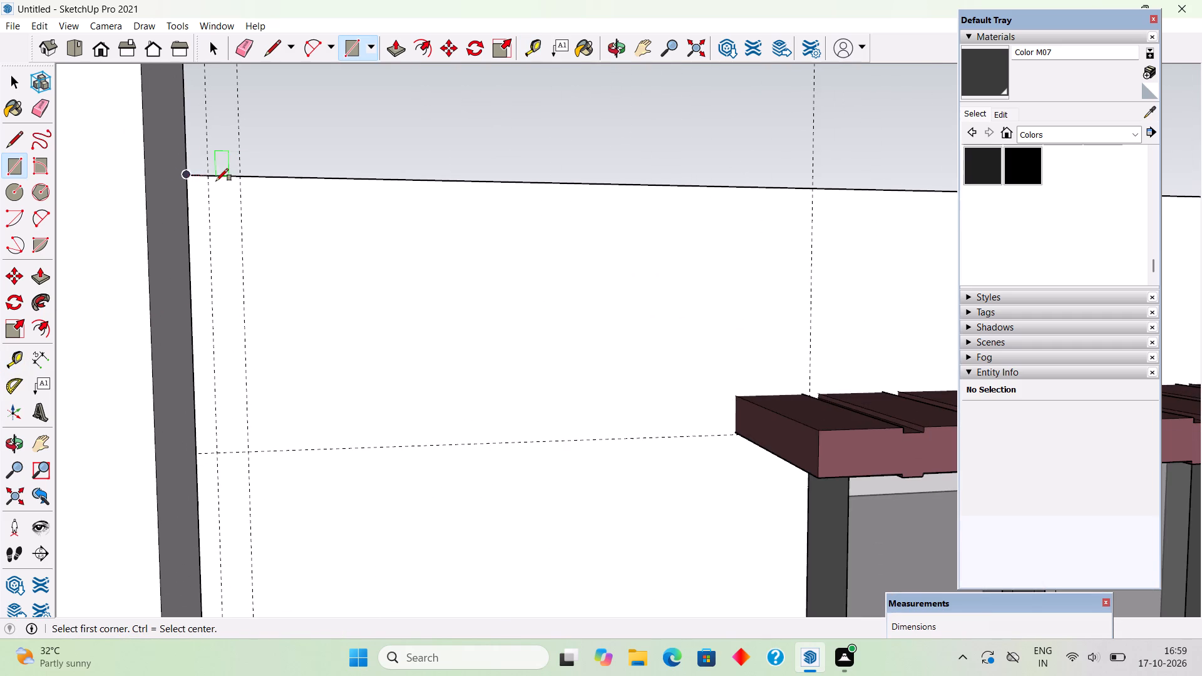
left_click(207, 176)
scroll(224, 238, "down", 9)
scroll(255, 341, "down", 5)
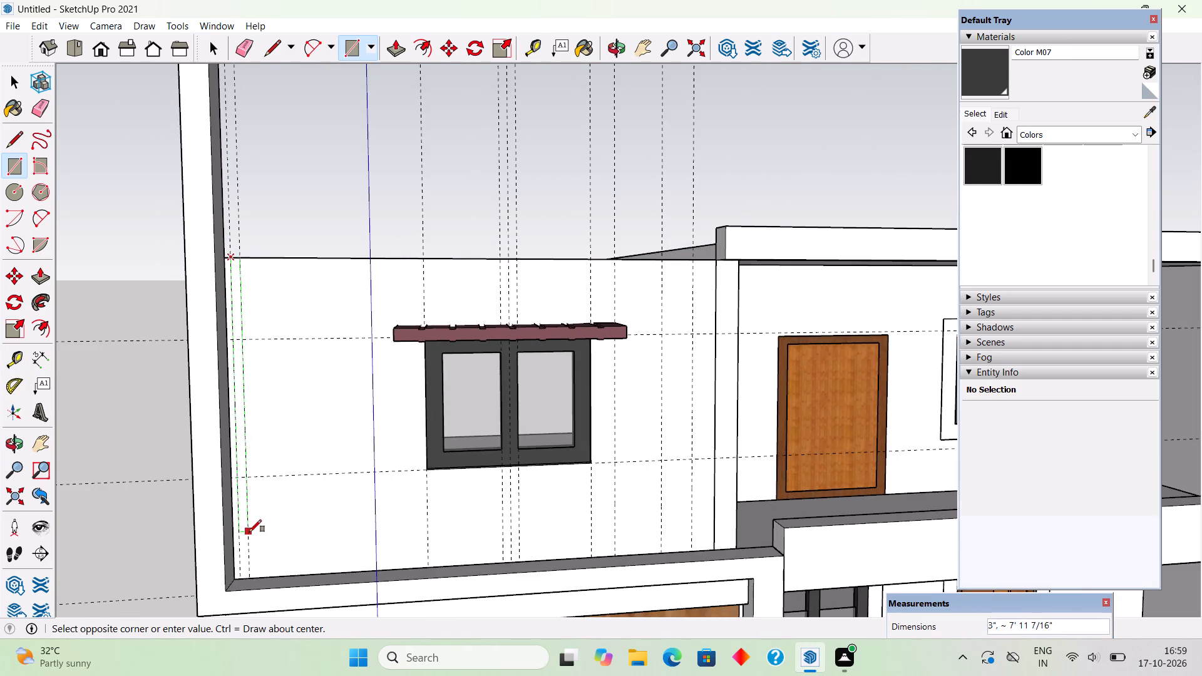
scroll(249, 532, "up", 5)
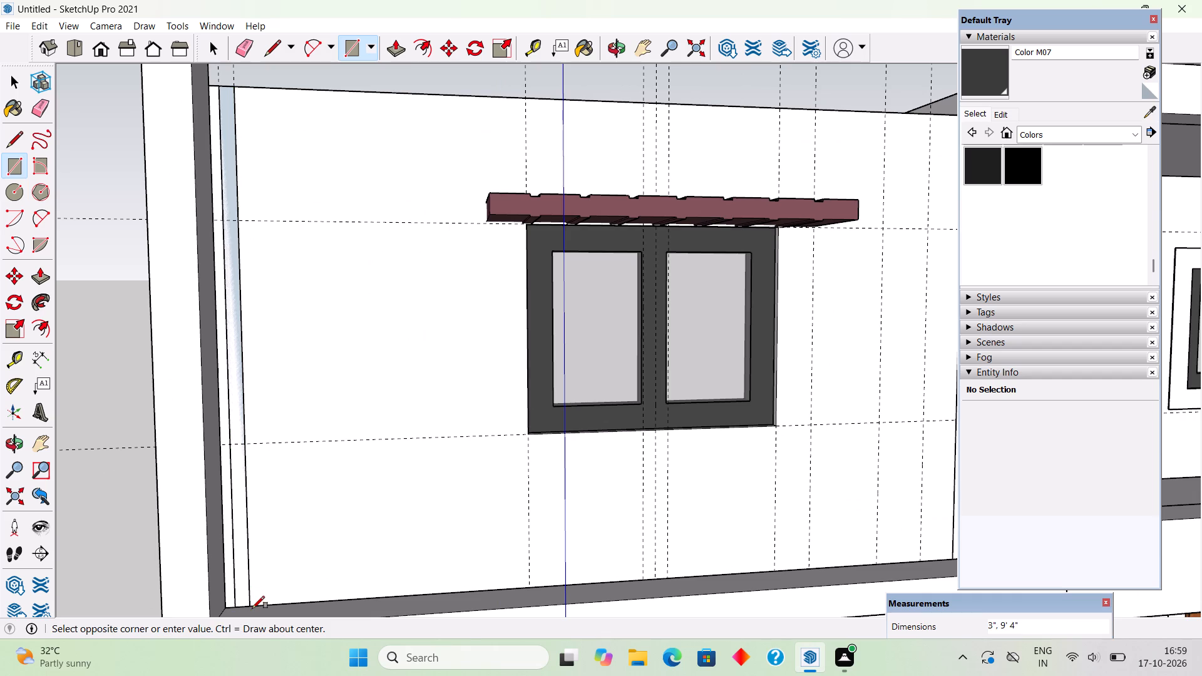
left_click(252, 608)
Extrude the narrow vertical rectangle 3" and make the resulting slat a group.
key("p")
left_click(244, 574)
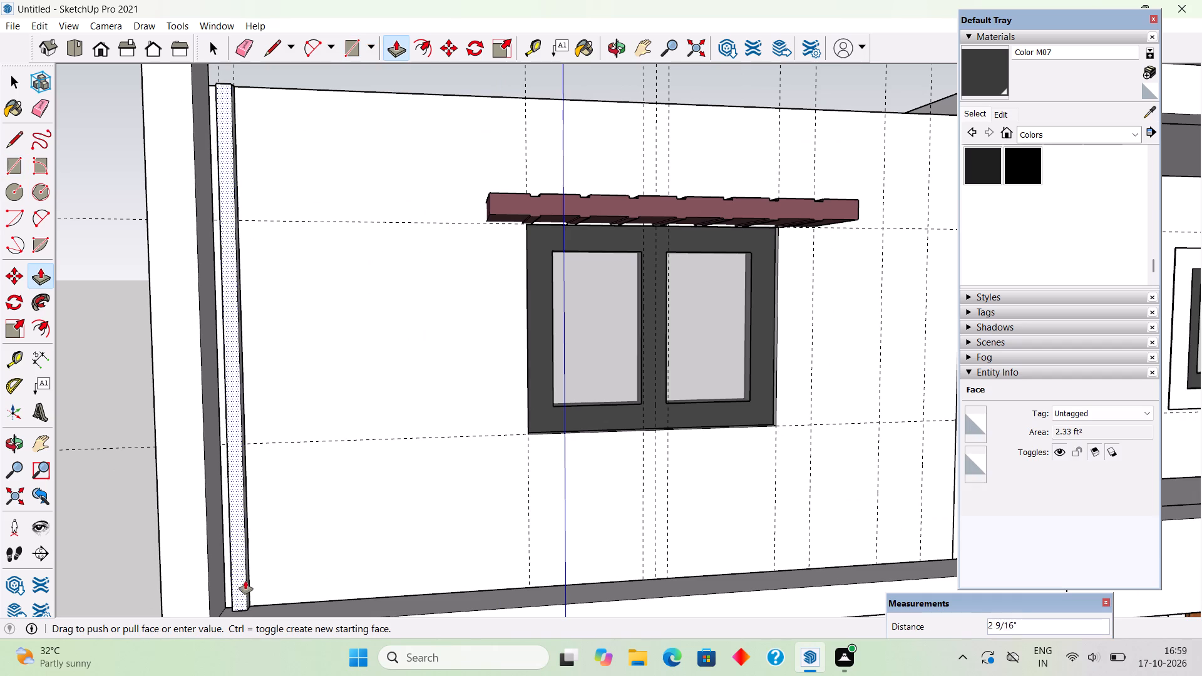
type("3\"")
key("Return")
key("space")
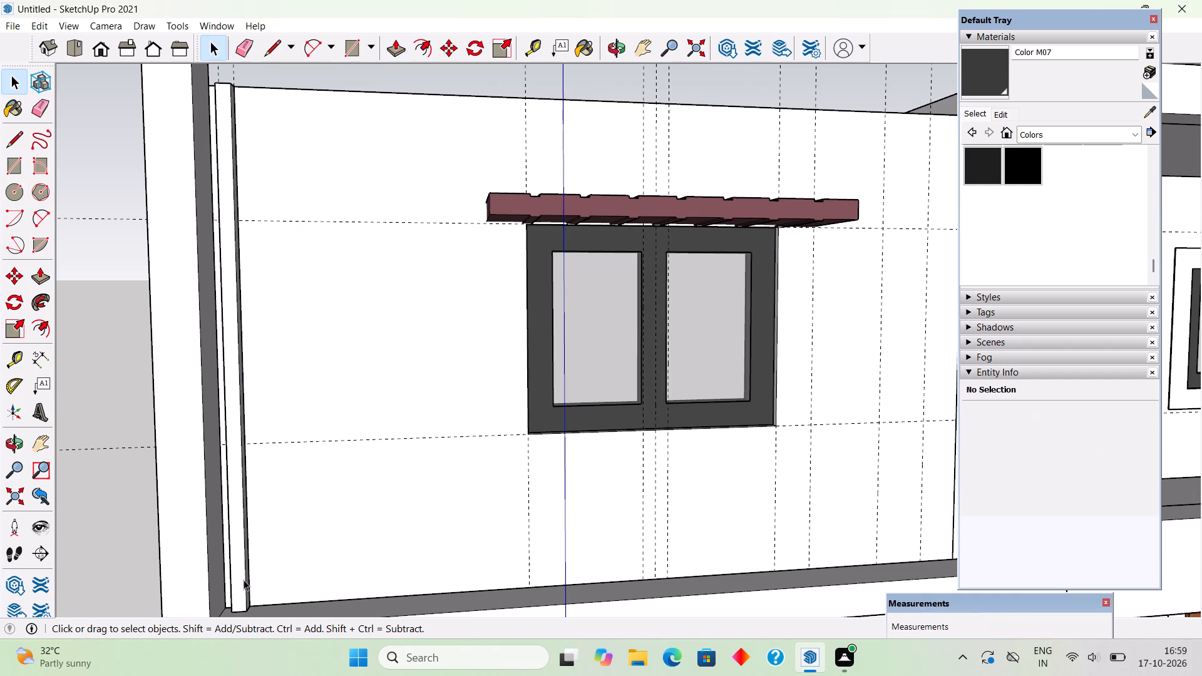
triple_click(240, 585)
right_click(240, 585)
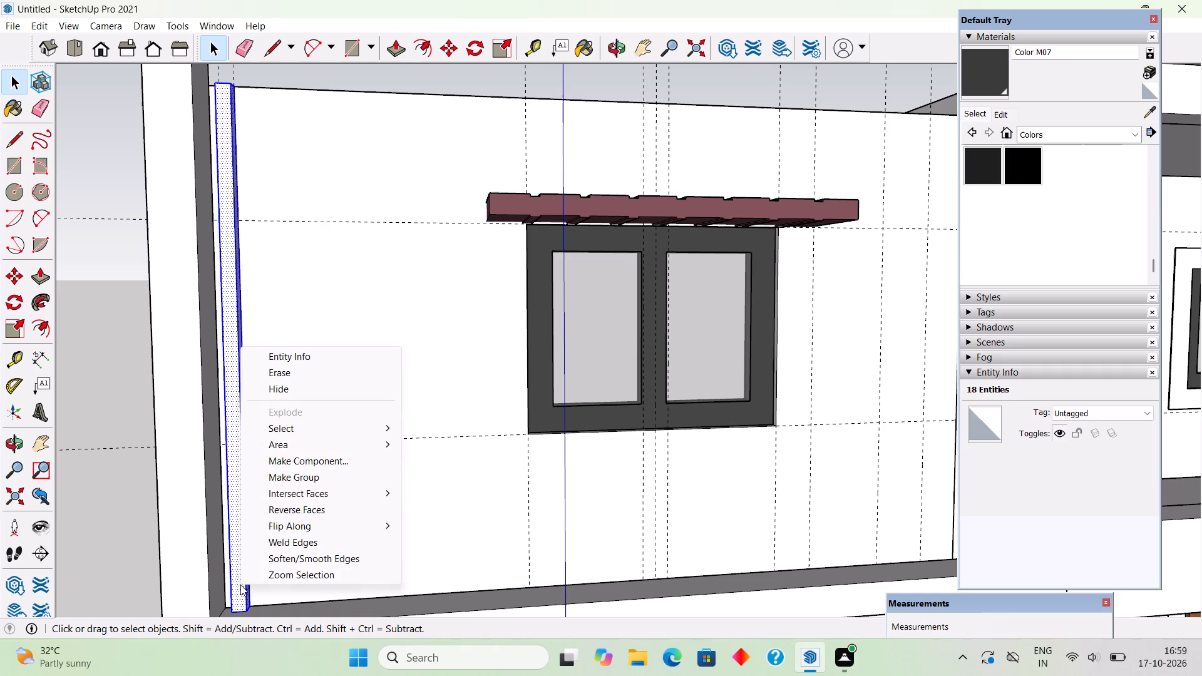
left_click(272, 480)
Copy the slat along the wall toward the window at 5" spacing, making six copies.
scroll(272, 480, "down", 4)
middle_click_drag(259, 556, 163, 583)
scroll(311, 539, "up", 5)
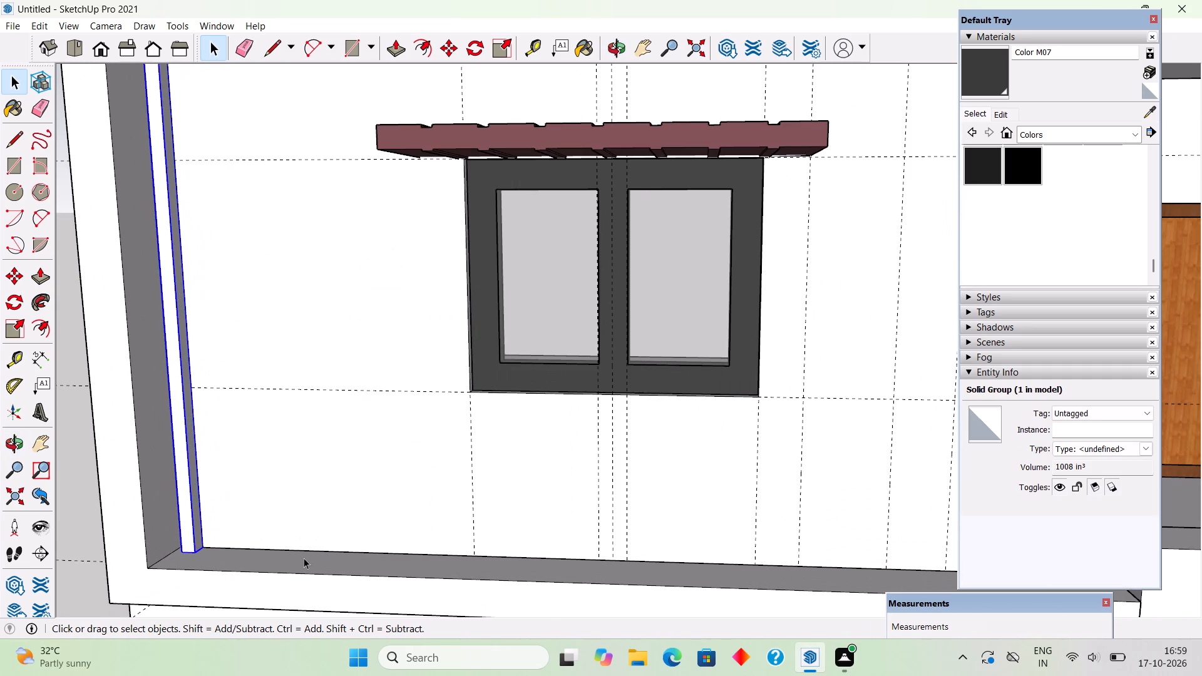
key("m")
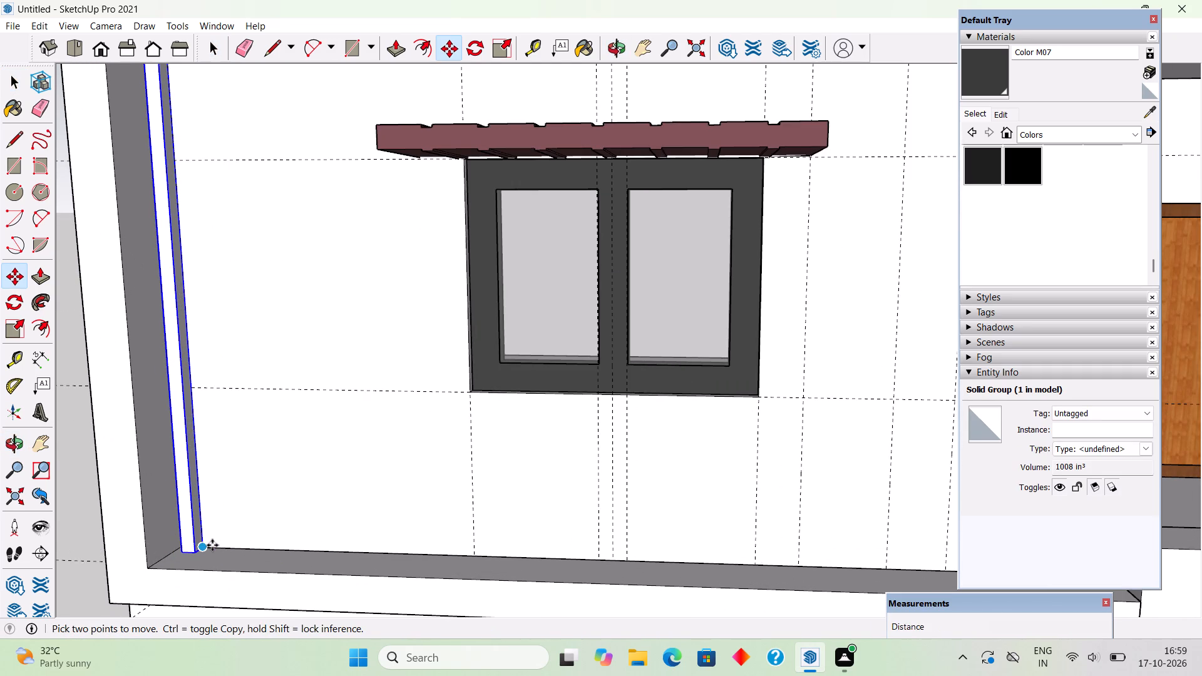
left_click(212, 545)
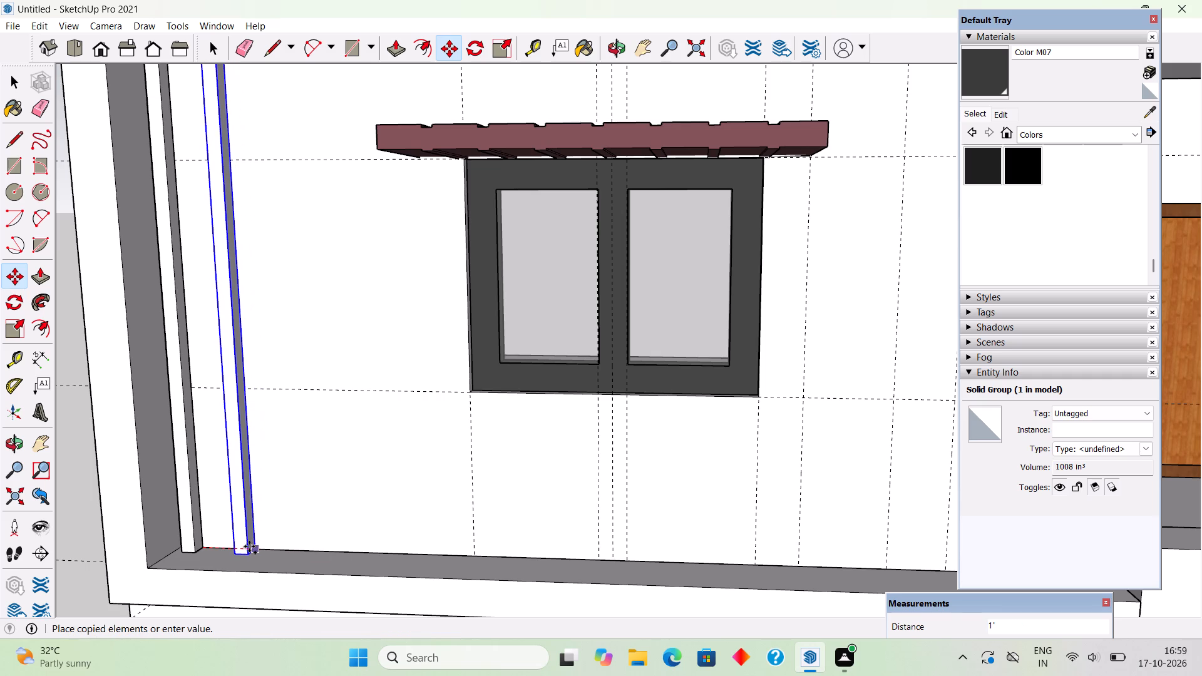
type("5\"")
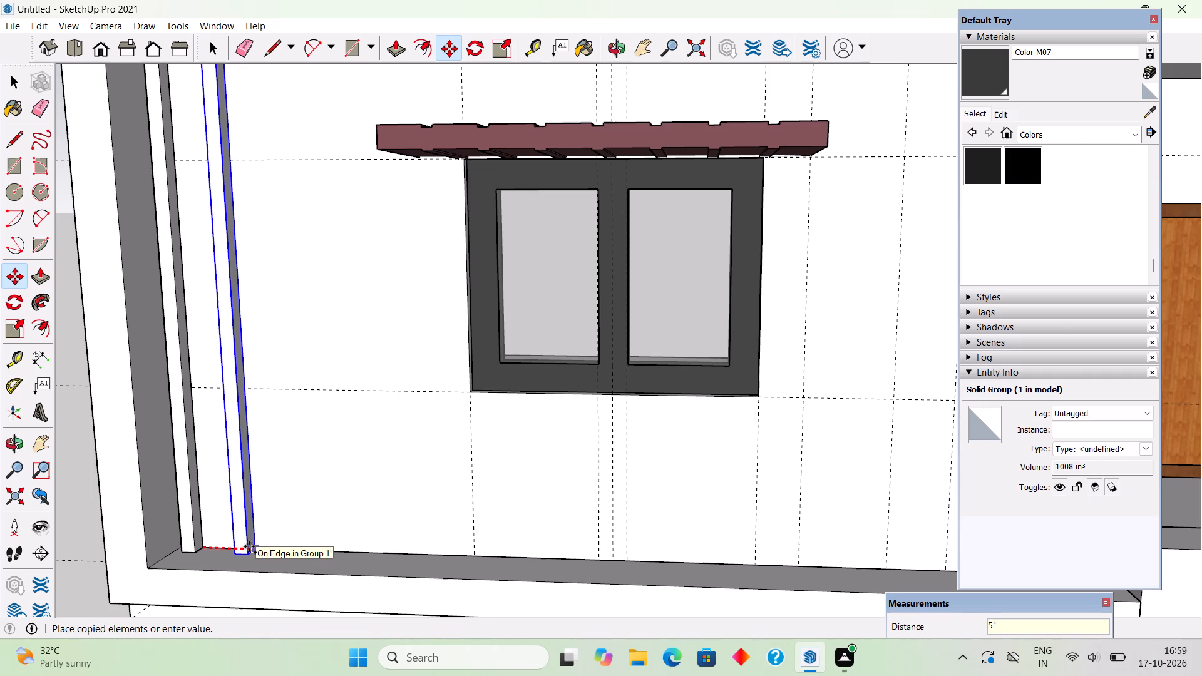
key("Return")
key("x")
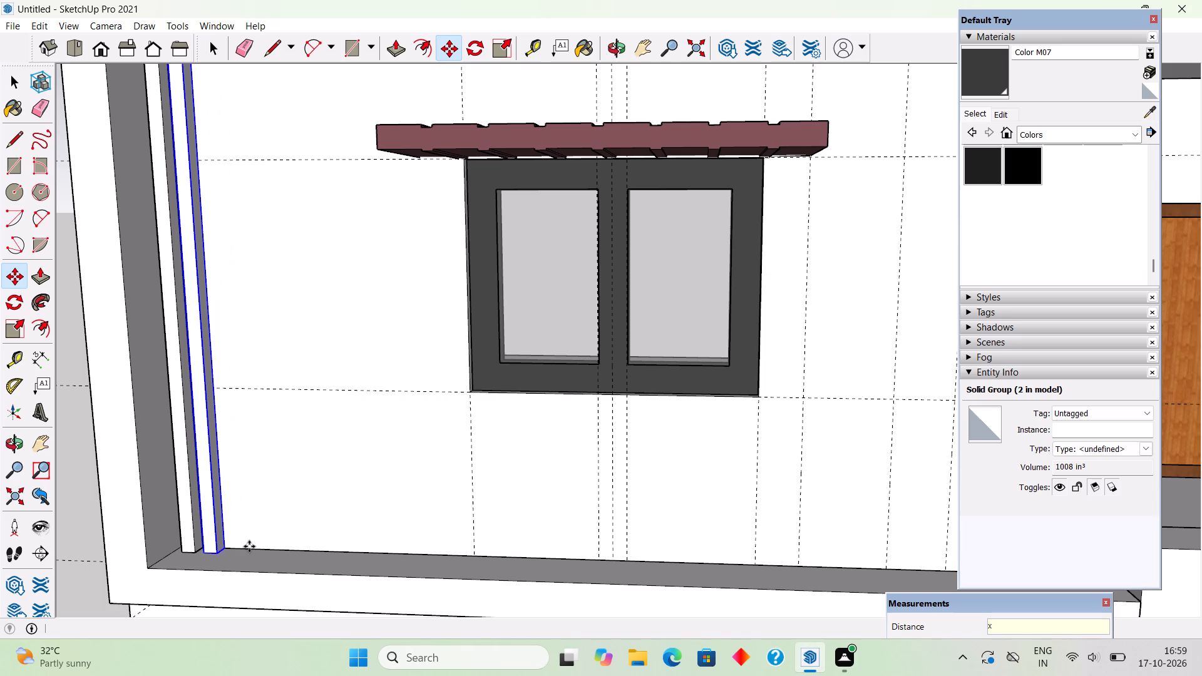
key("6")
key("Return")
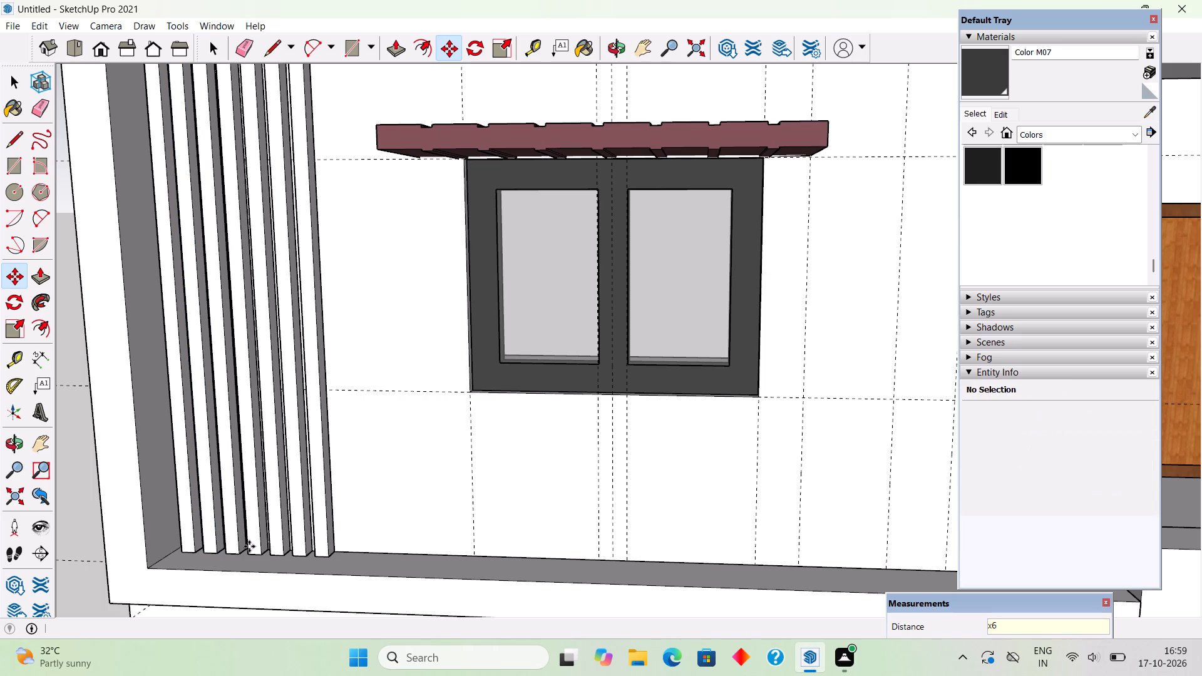
scroll(247, 544, "down", 2)
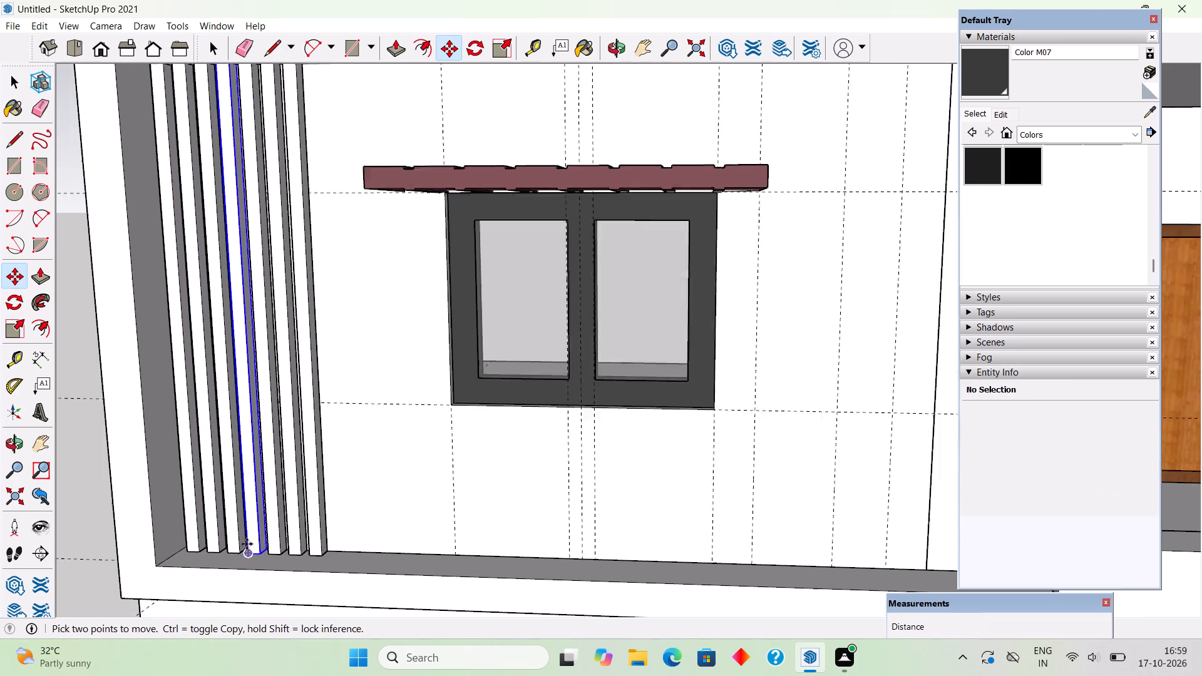
scroll(247, 544, "down", 8)
key("space")
Sample the window awning's maroon material, Color L11, and paint the seven vertical slats with it.
scroll(257, 490, "down", 4)
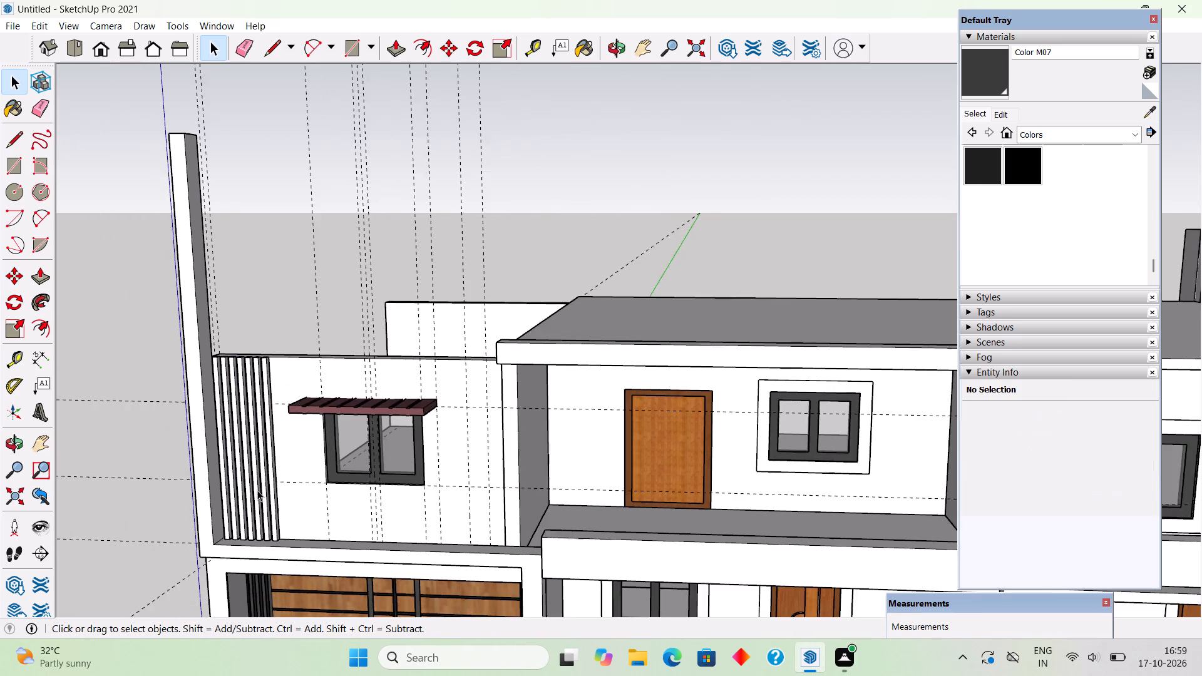
middle_click_drag(259, 498, 429, 430)
scroll(431, 433, "up", 2)
scroll(389, 397, "up", 4)
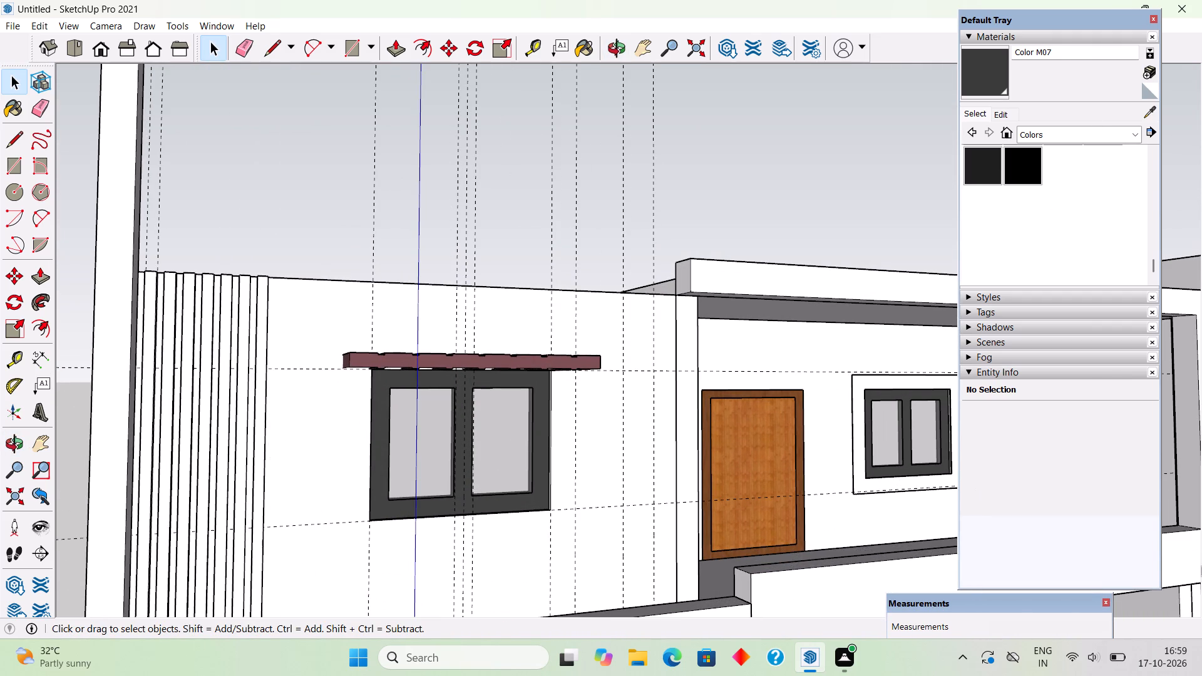
left_click(1153, 114)
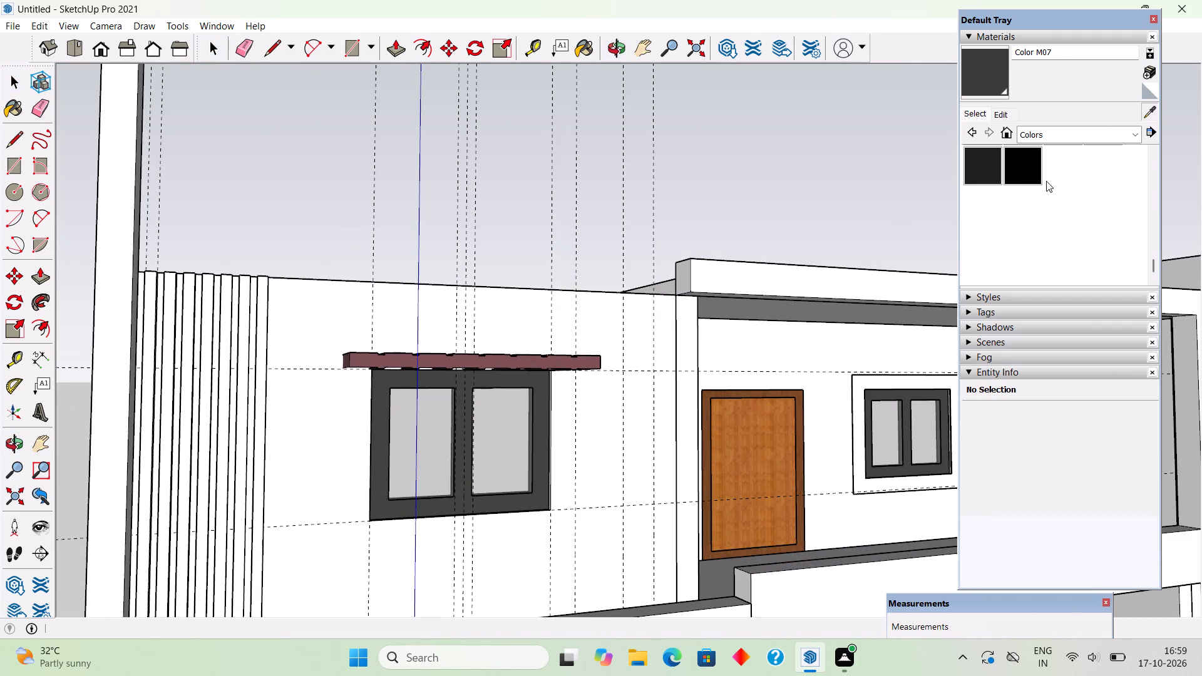
scroll(642, 338, "up", 4)
left_click(552, 372)
scroll(519, 270, "down", 6)
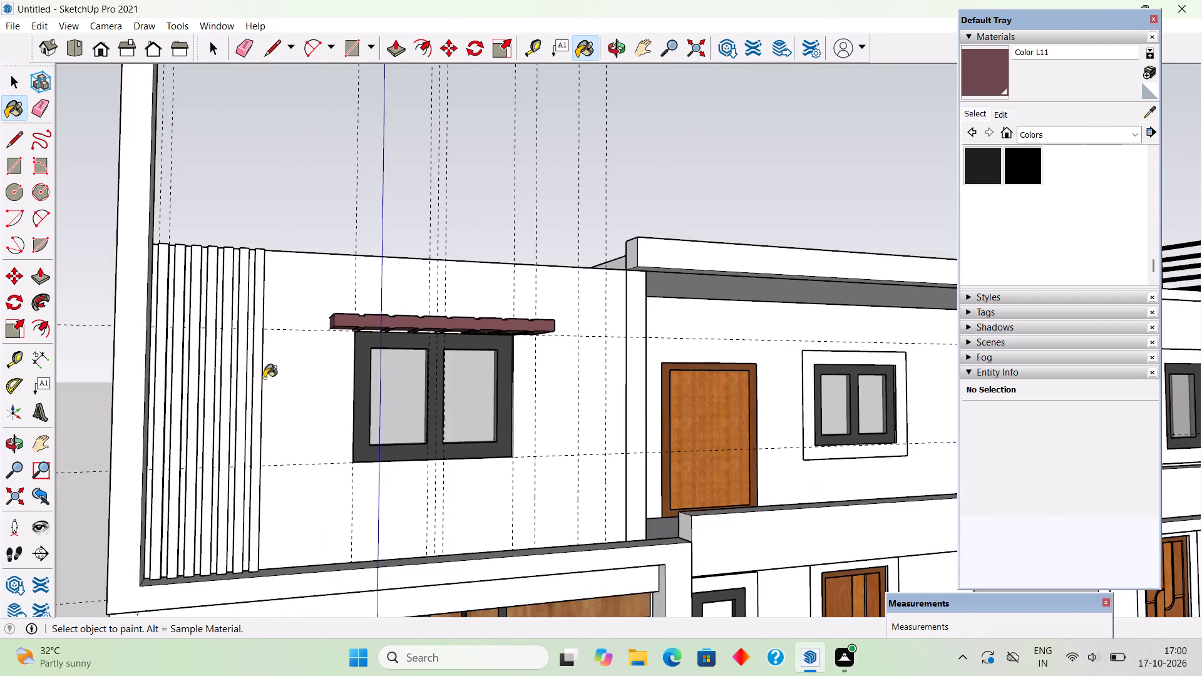
scroll(183, 395, "up", 9)
left_click(145, 422)
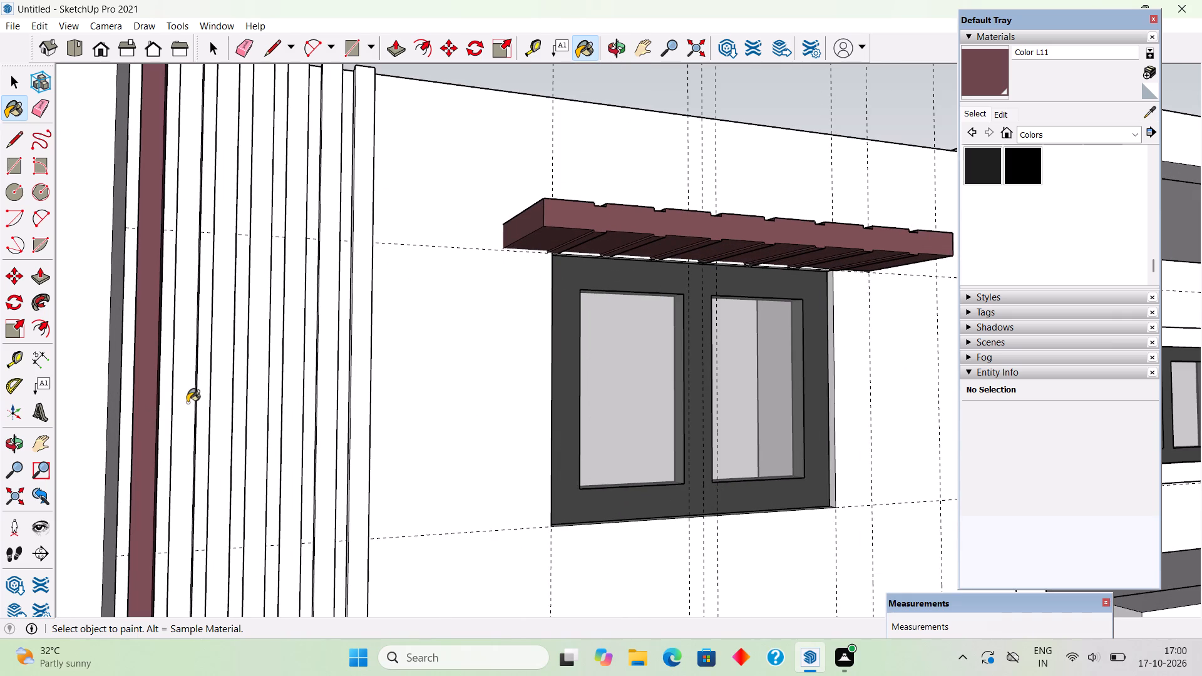
left_click(187, 402)
left_click(217, 394)
left_click(252, 386)
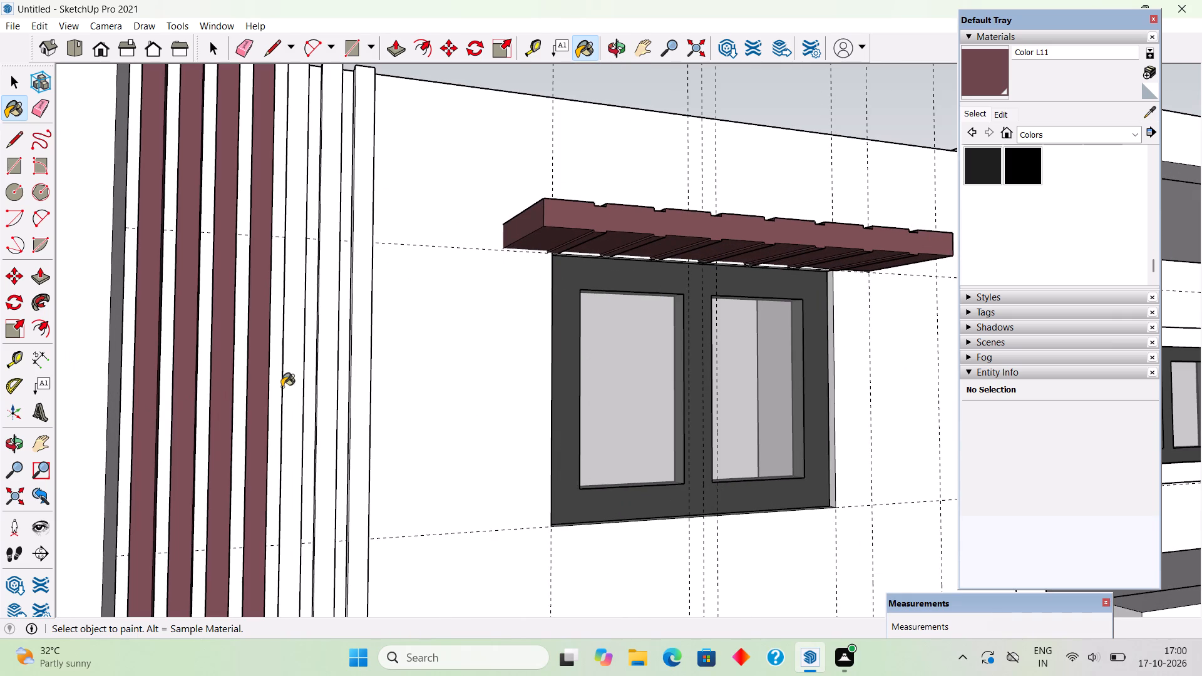
left_click(289, 387)
left_click(329, 379)
left_click(366, 382)
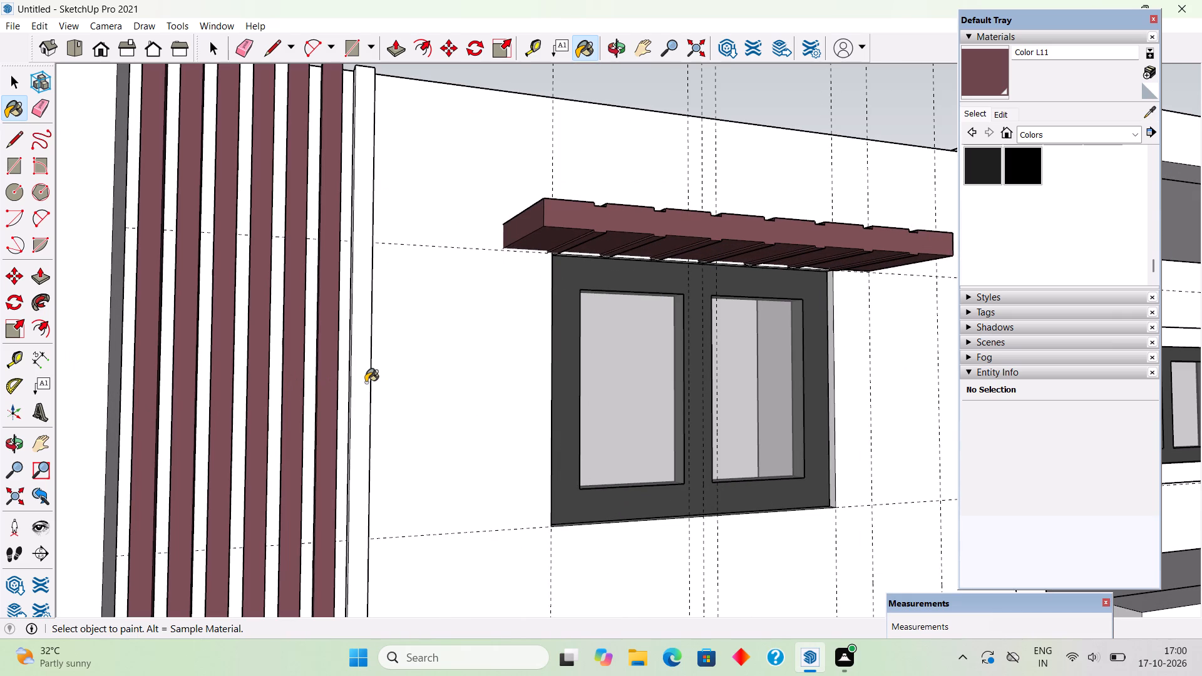
Extend the roof slab's end face about 14' 6" with Push/Pull, out to the open end of the upper floor.
key("space")
scroll(362, 386, "down", 8)
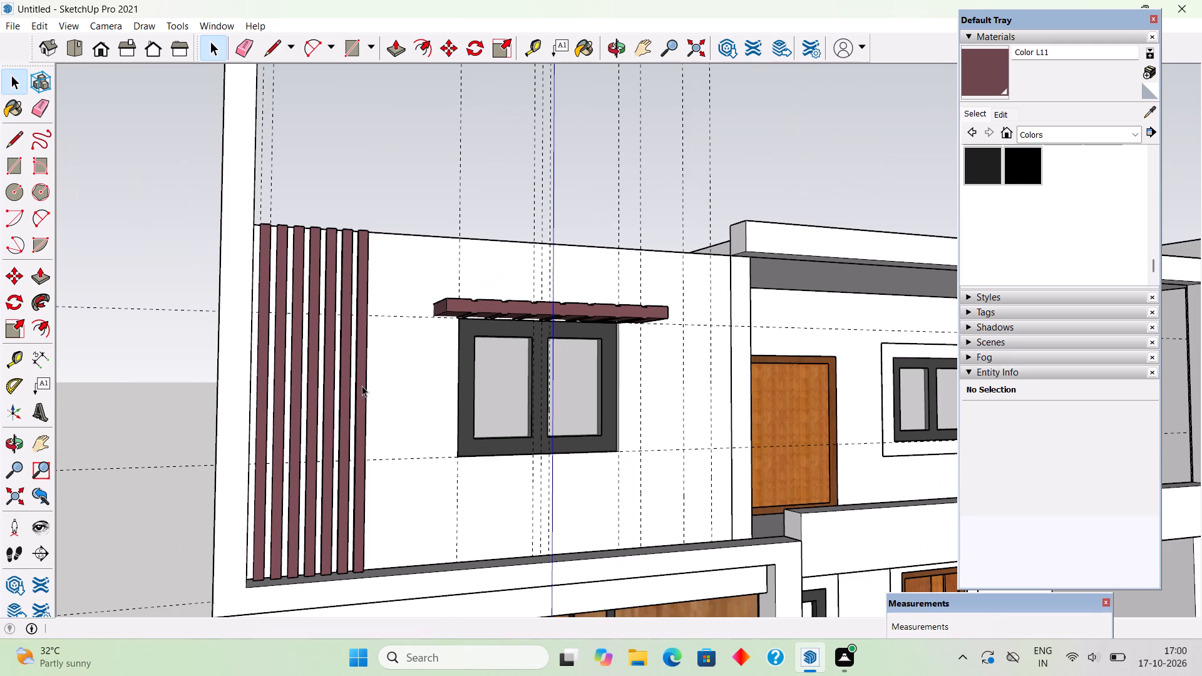
middle_click_drag(416, 381, 450, 433)
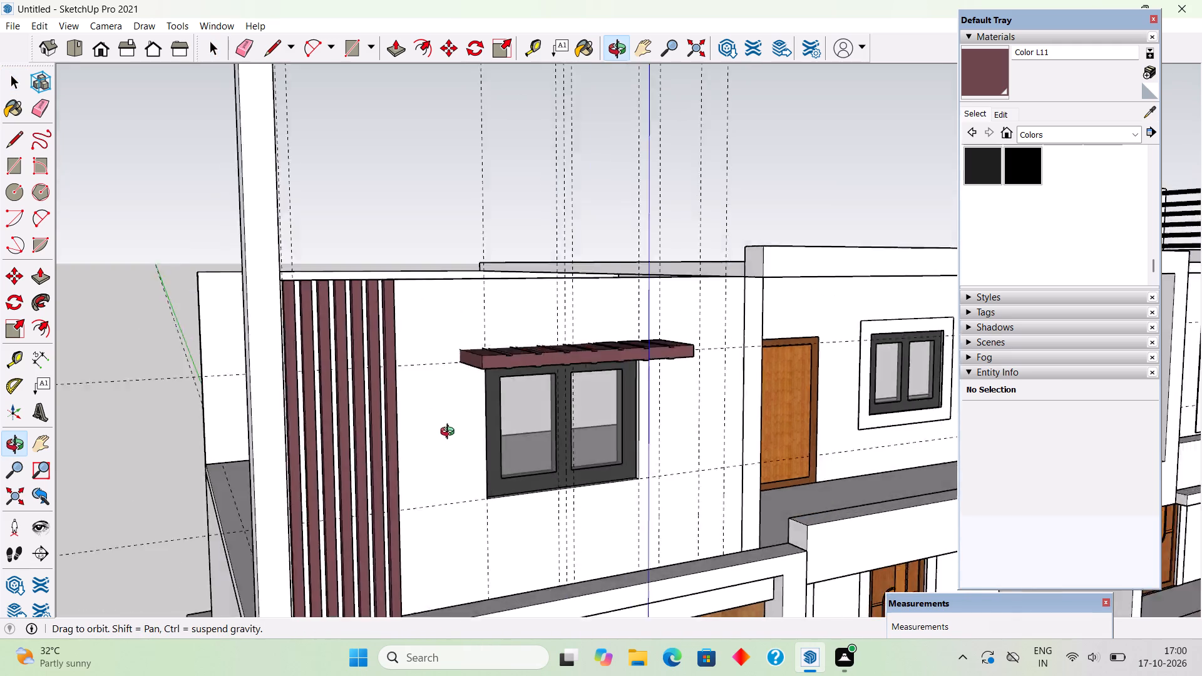
middle_click_drag(450, 433, 510, 565)
scroll(587, 322, "up", 4)
scroll(599, 307, "down", 3)
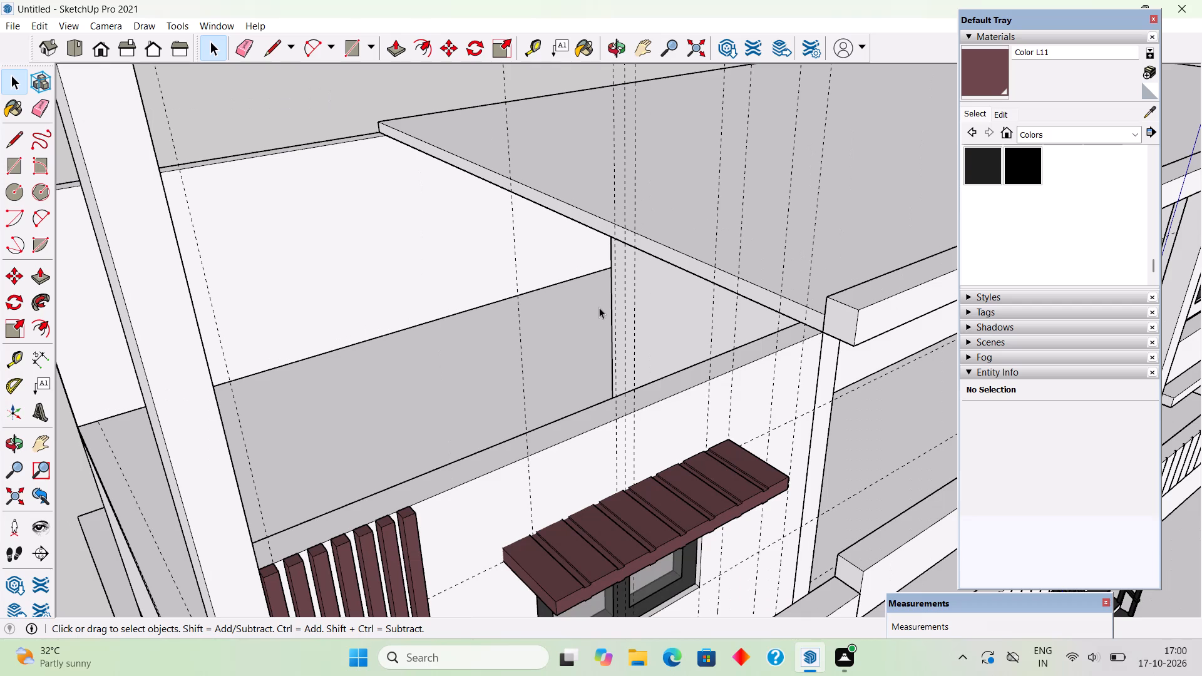
triple_click(706, 272)
scroll(108, 542, "down", 4)
scroll(46, 548, "down", 2)
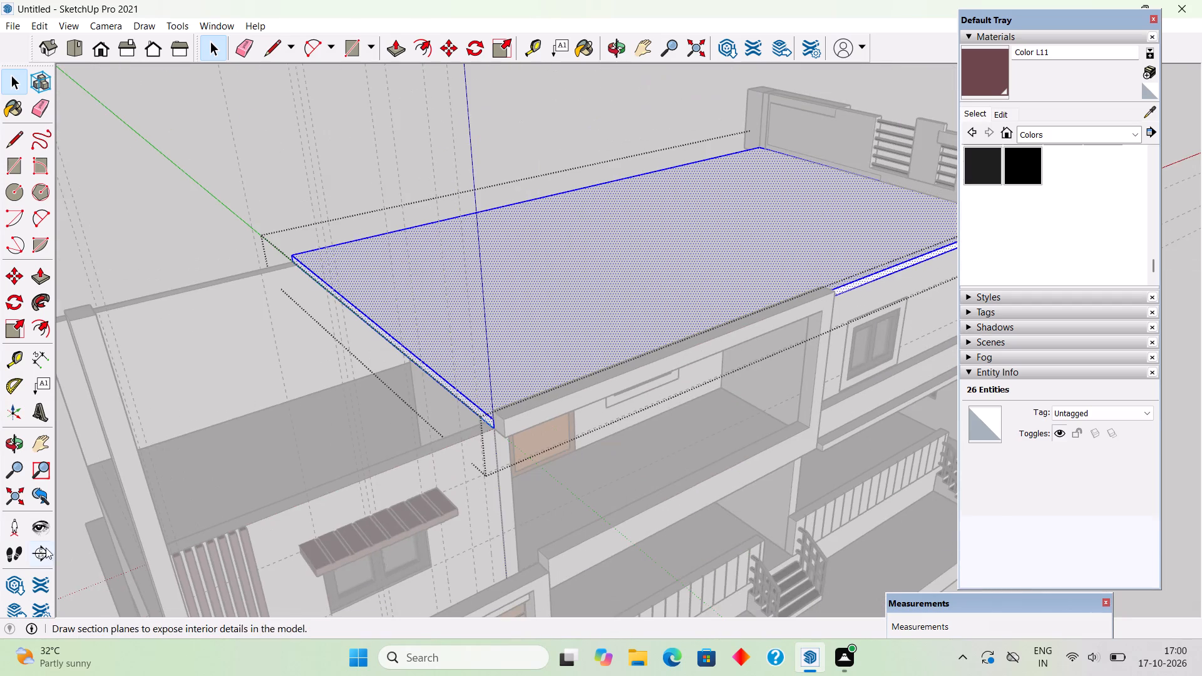
scroll(46, 548, "down", 2)
scroll(118, 510, "down", 8)
middle_click_drag(137, 508, 462, 386)
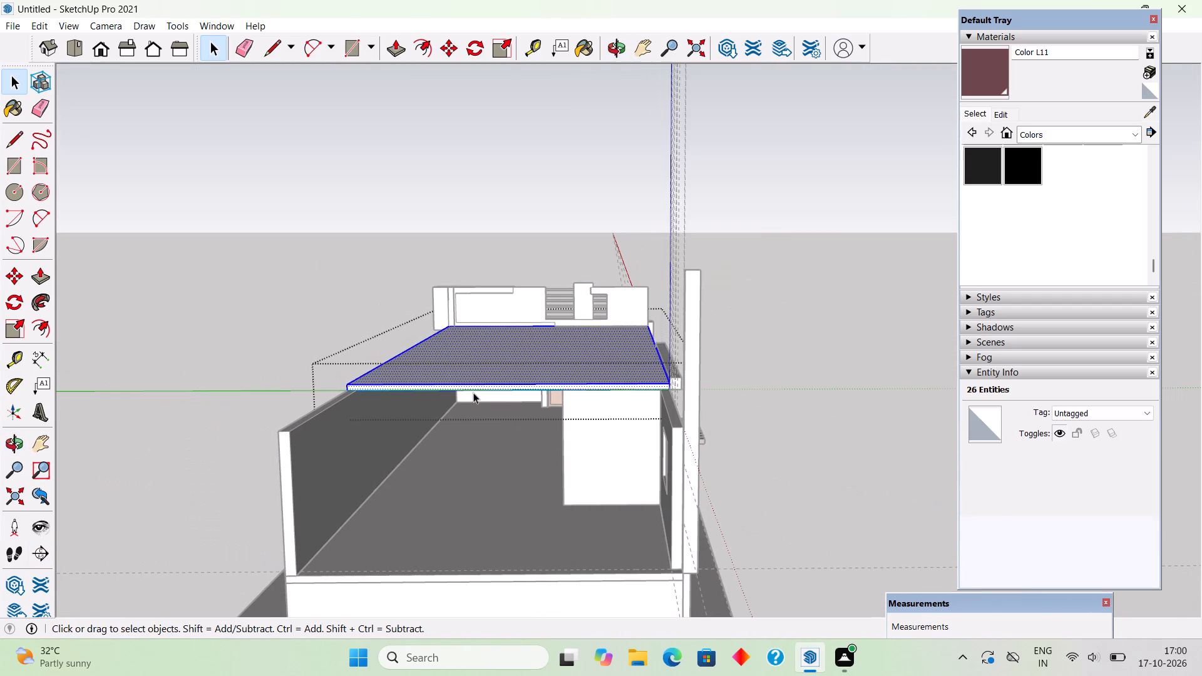
key("p")
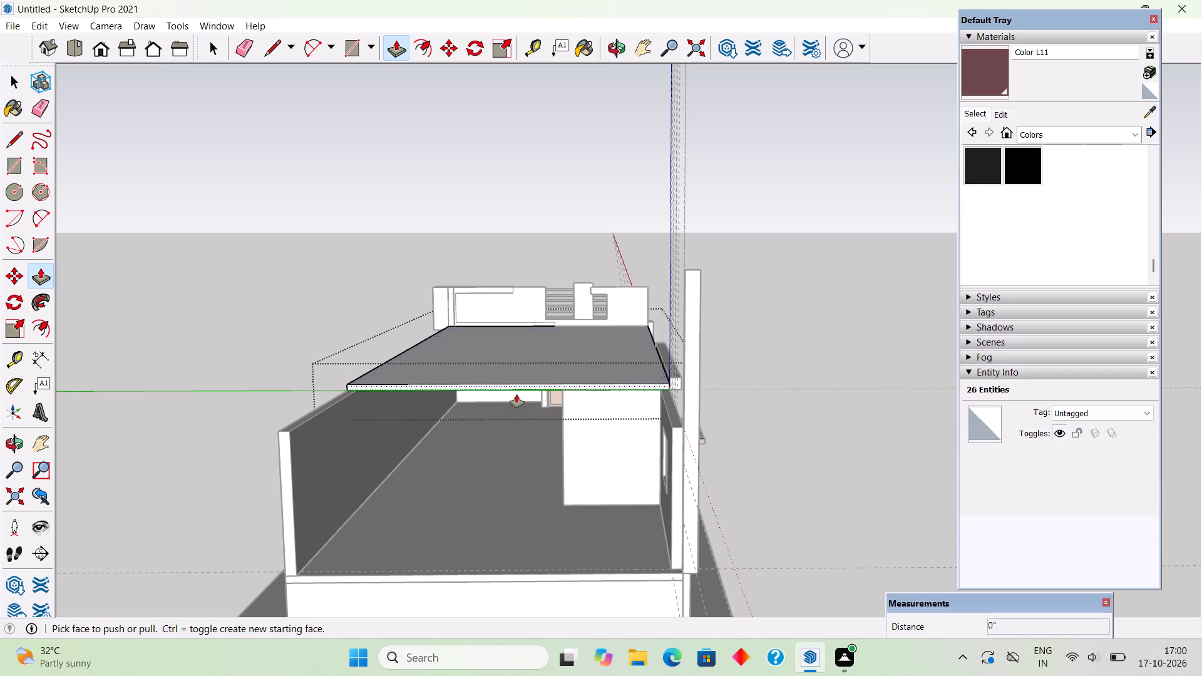
left_click(518, 388)
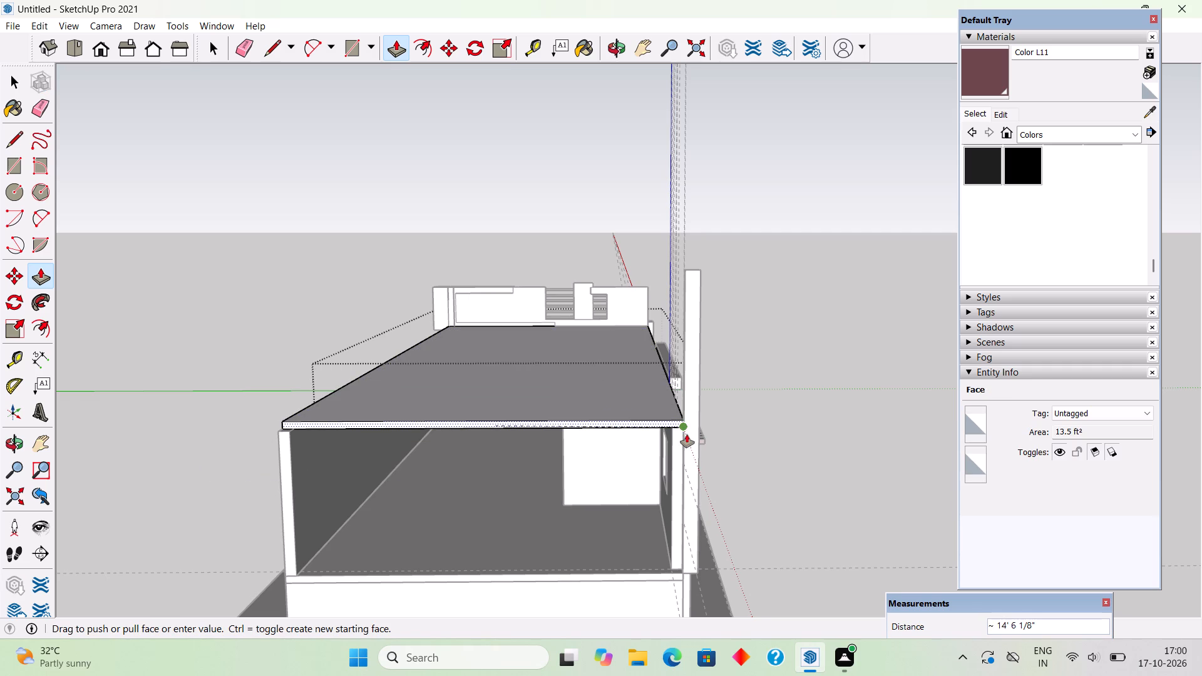
left_click(687, 434)
key("space")
left_click(738, 350)
Draw a 9" line across the inner face of the tall corner pillar, level with the roof slab's underside.
scroll(683, 494, "up", 1)
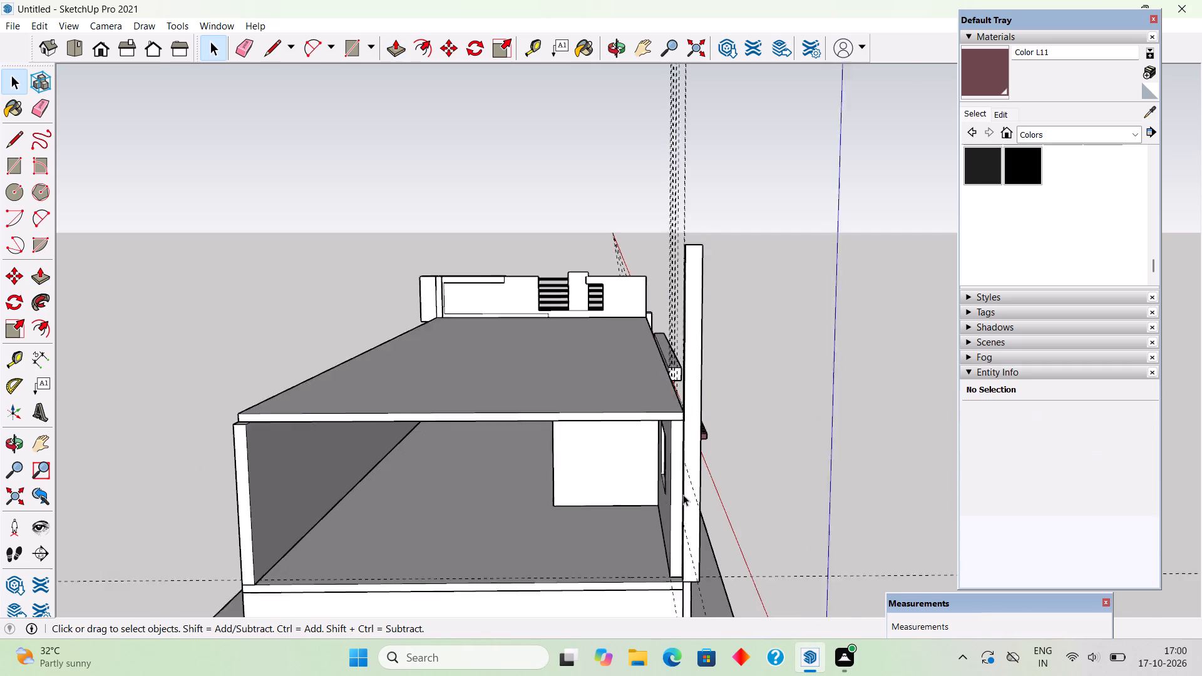
scroll(683, 494, "up", 5)
middle_click_drag(651, 417, 825, 386)
scroll(825, 386, "down", 5)
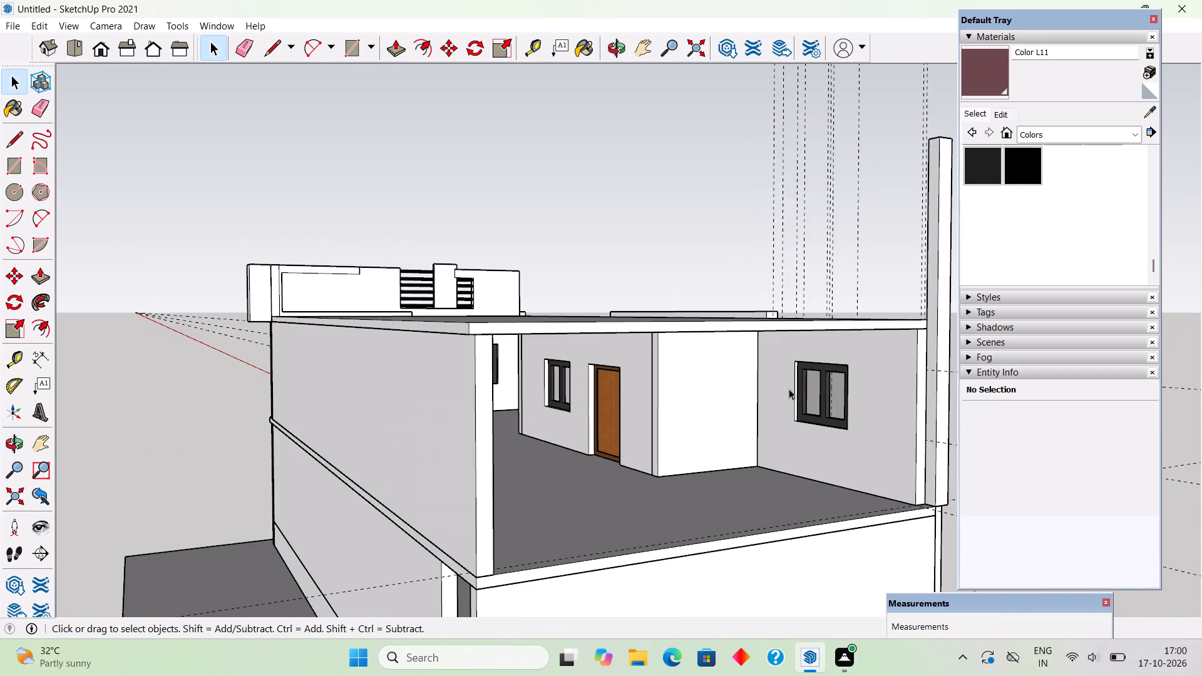
scroll(789, 389, "down", 3)
middle_click_drag(779, 417, 791, 499)
scroll(833, 458, "up", 4)
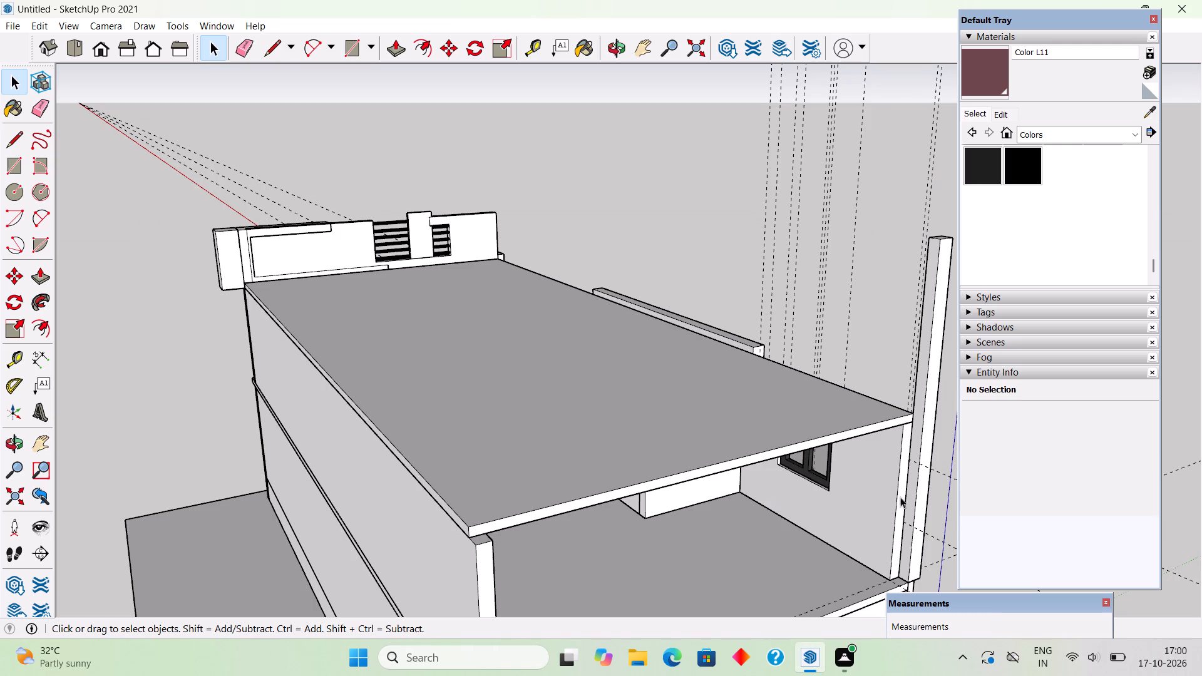
scroll(910, 449, "up", 2)
triple_click(917, 449)
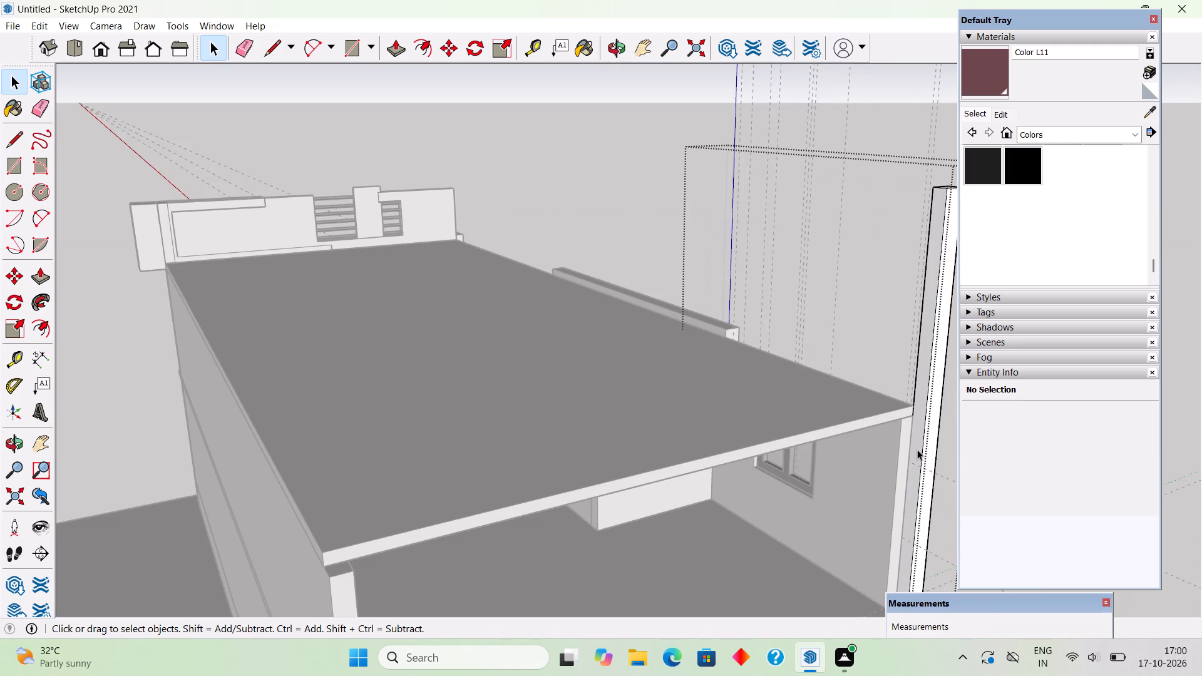
scroll(917, 449, "up", 11)
middle_click_drag(875, 401, 804, 353)
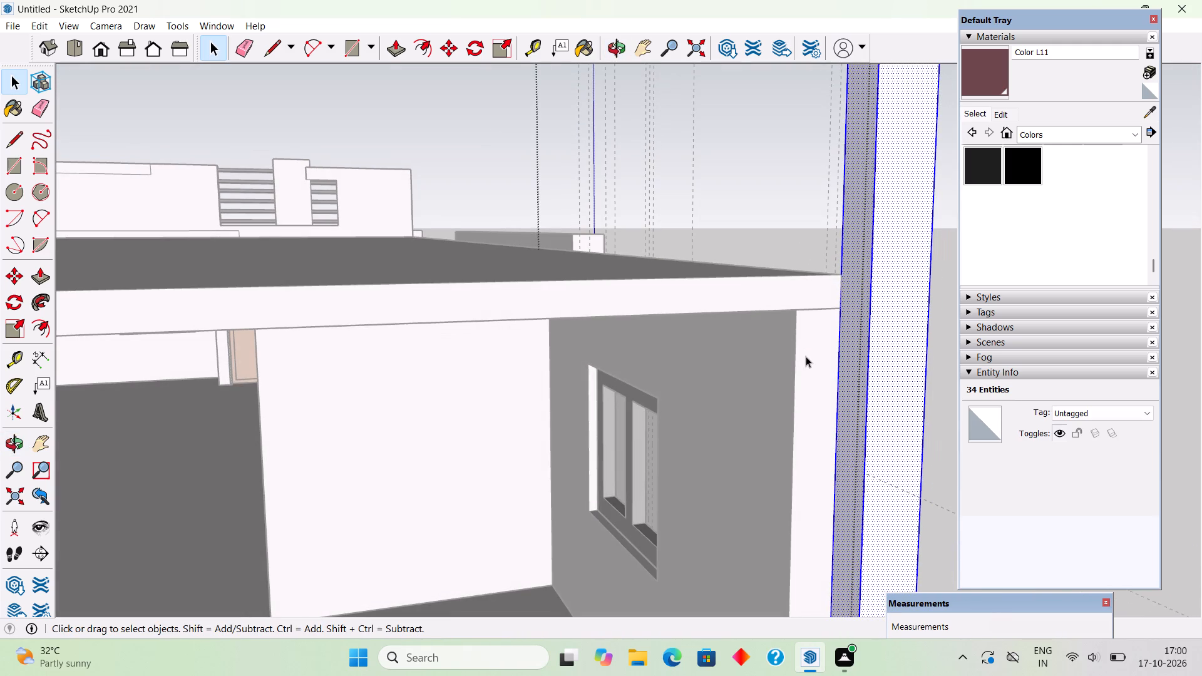
key("l")
left_click(845, 308)
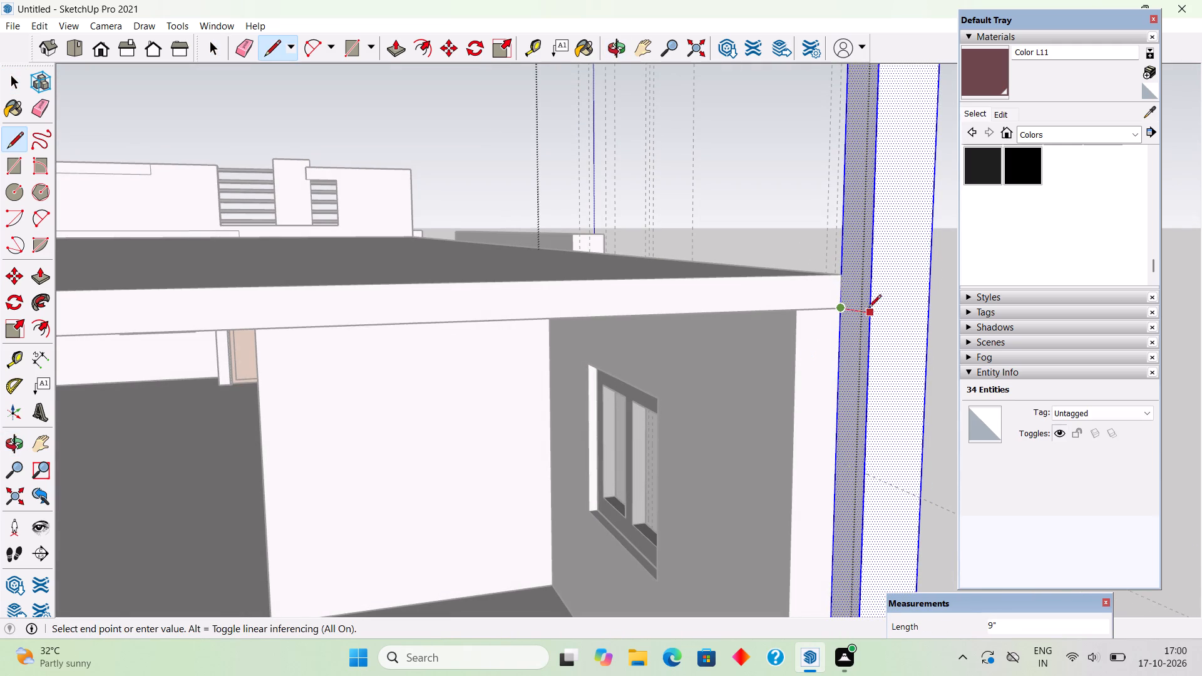
left_click(868, 307)
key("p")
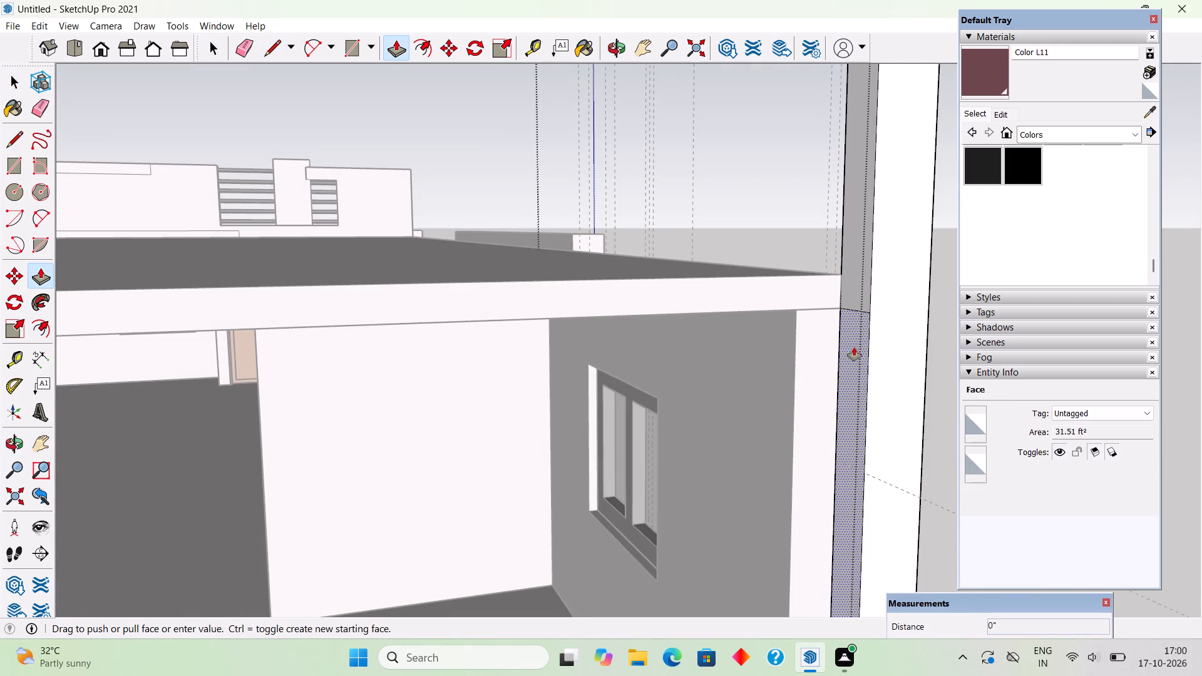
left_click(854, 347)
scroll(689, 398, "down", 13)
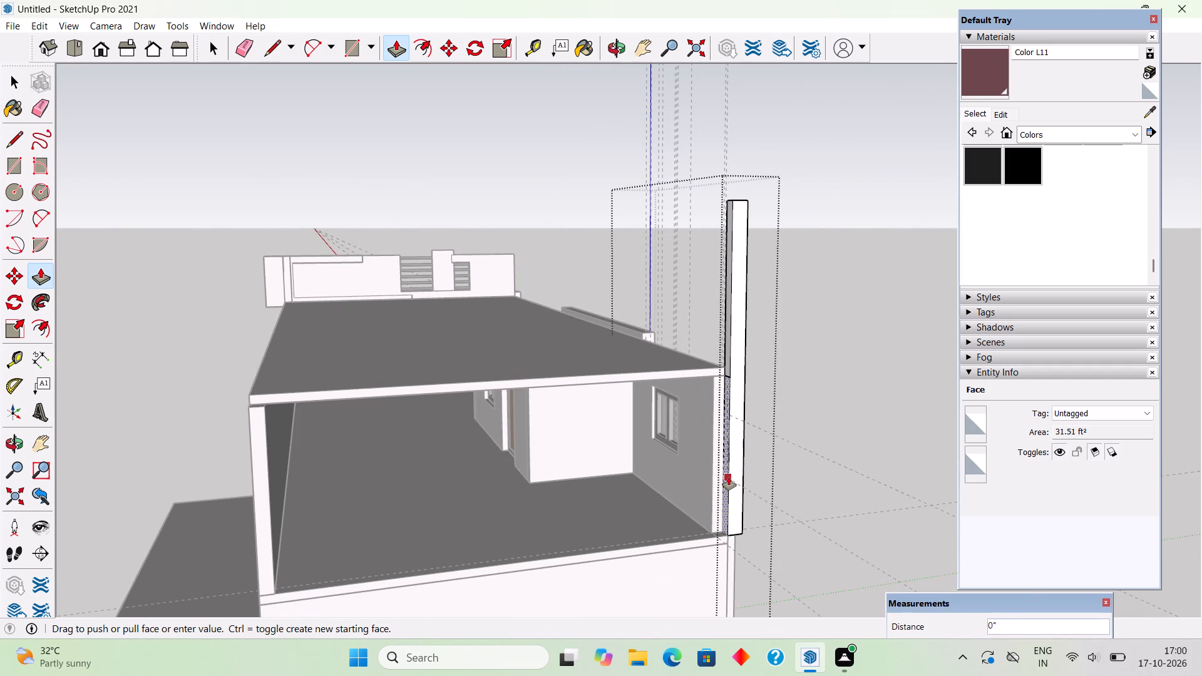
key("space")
Draw an 8" vertical line down to the base of the corner pillar's inner face to complete the face's edge.
scroll(715, 555, "up", 14)
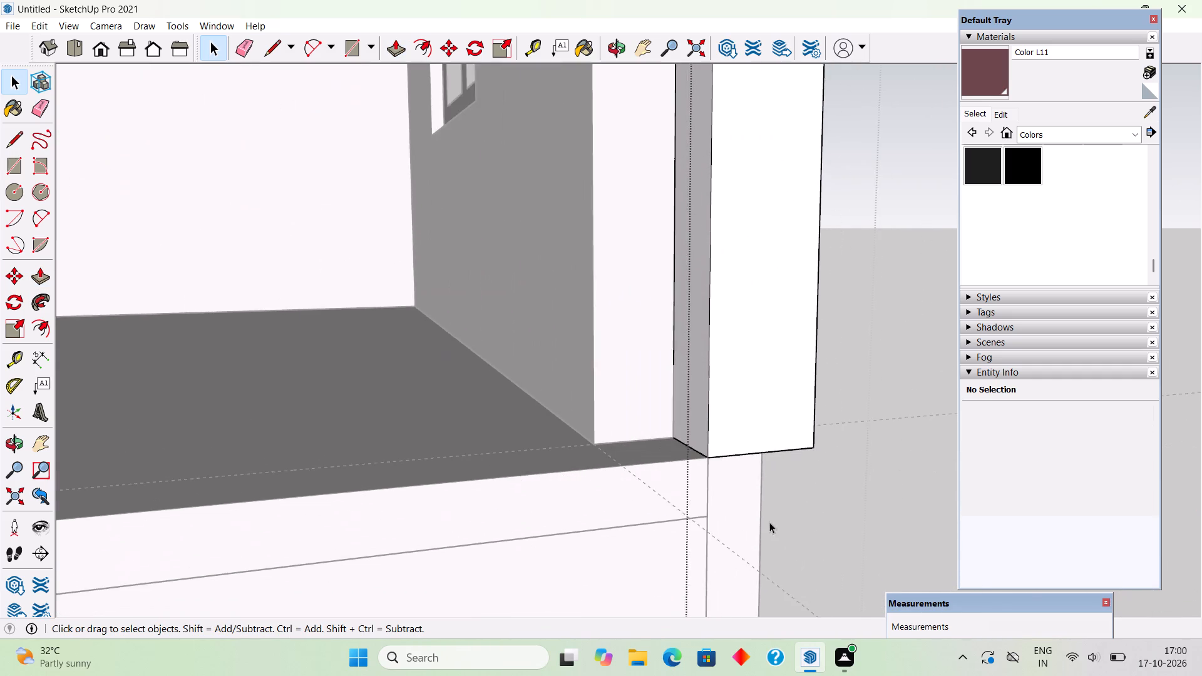
scroll(769, 522, "up", 6)
middle_click_drag(702, 494, 795, 458)
key("l")
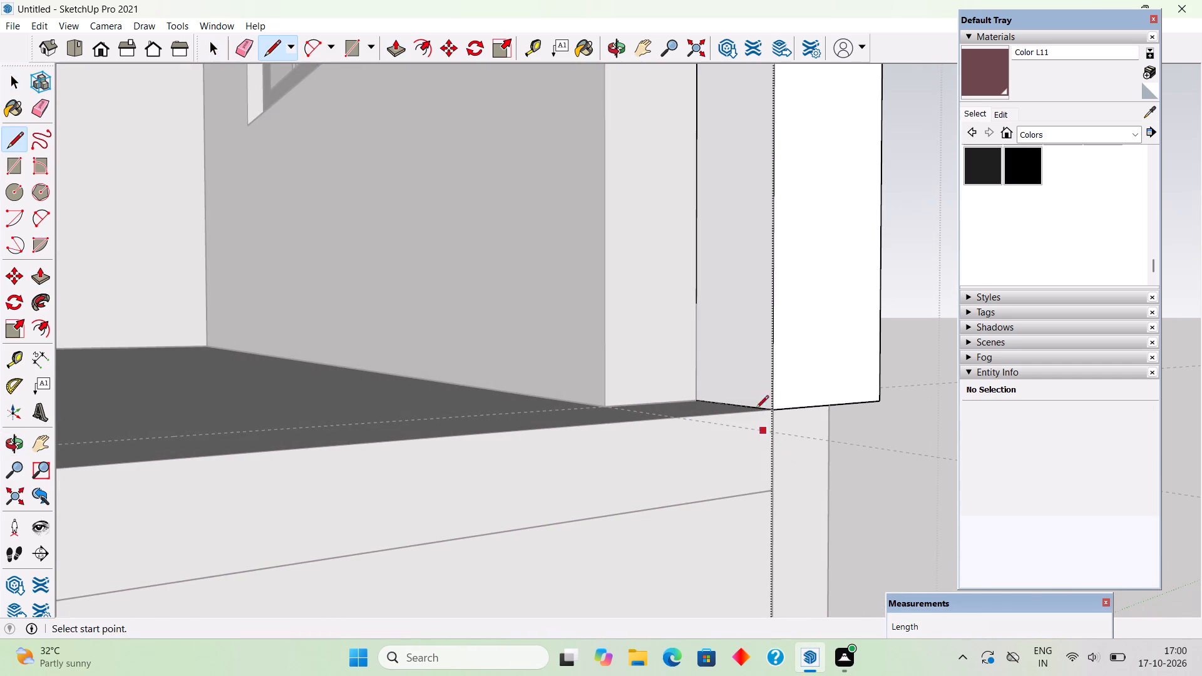
left_click(696, 301)
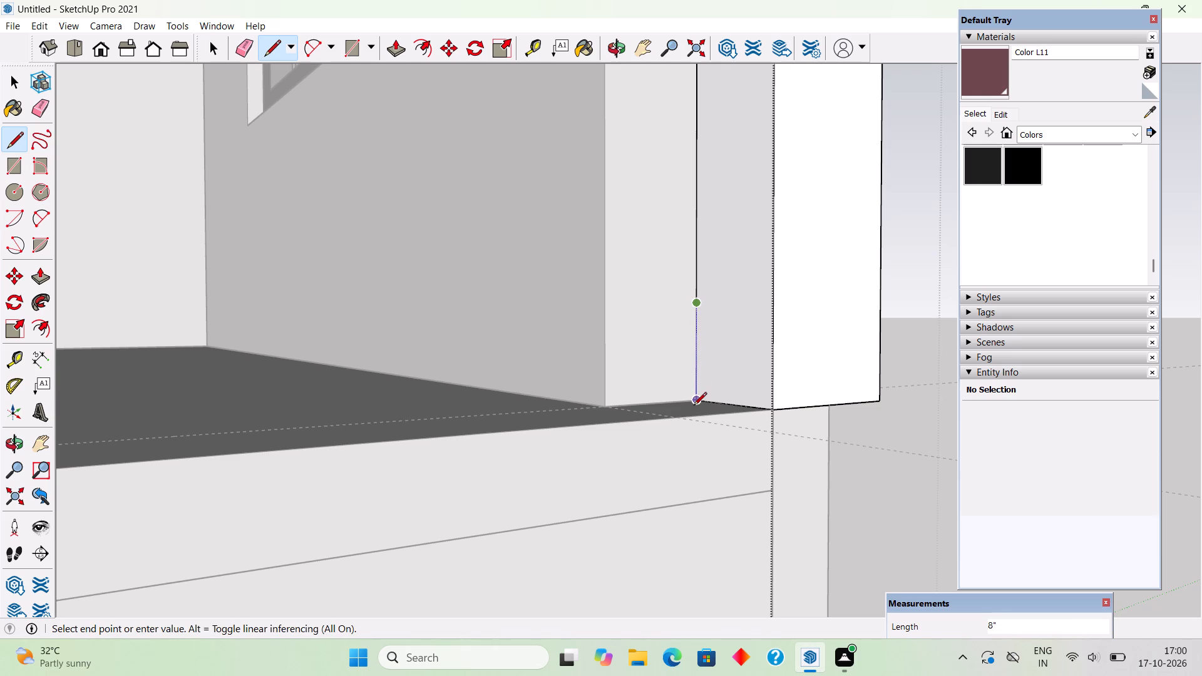
left_click(694, 406)
Extrude the pillar's lower inner face 26' 3" across the upper floor's open end to meet the opposite wall.
middle_click_drag(763, 417, 713, 531)
key("p")
left_click(726, 469)
scroll(625, 511, "down", 7)
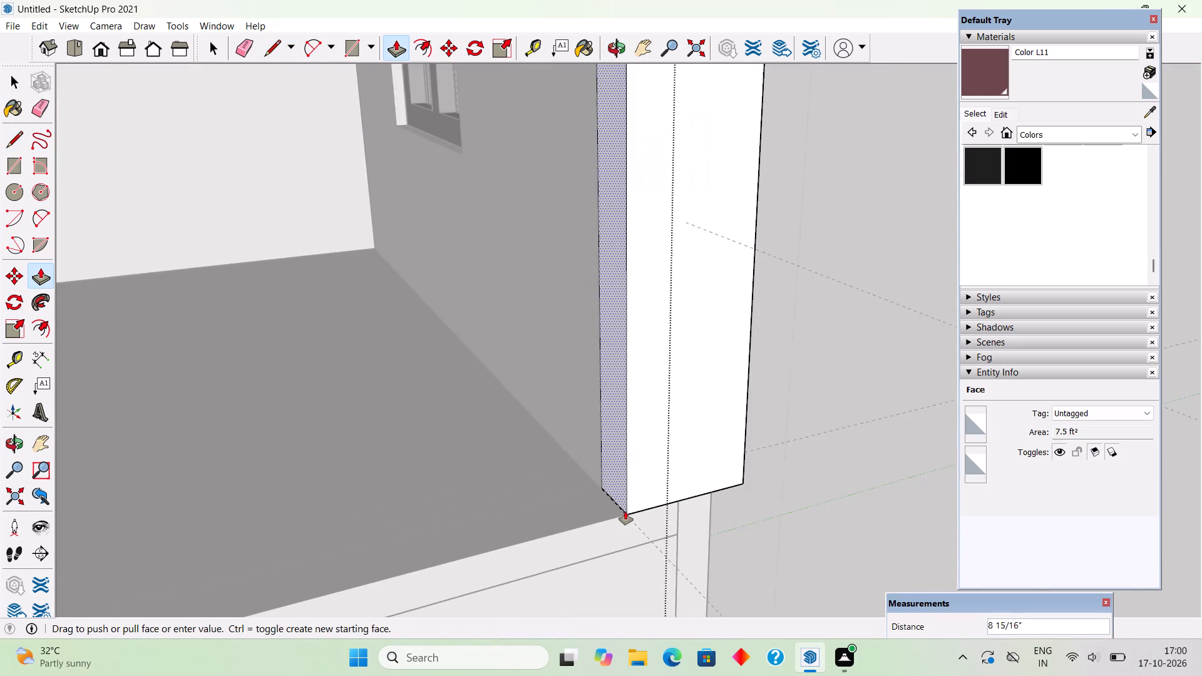
scroll(625, 511, "down", 17)
scroll(606, 508, "down", 6)
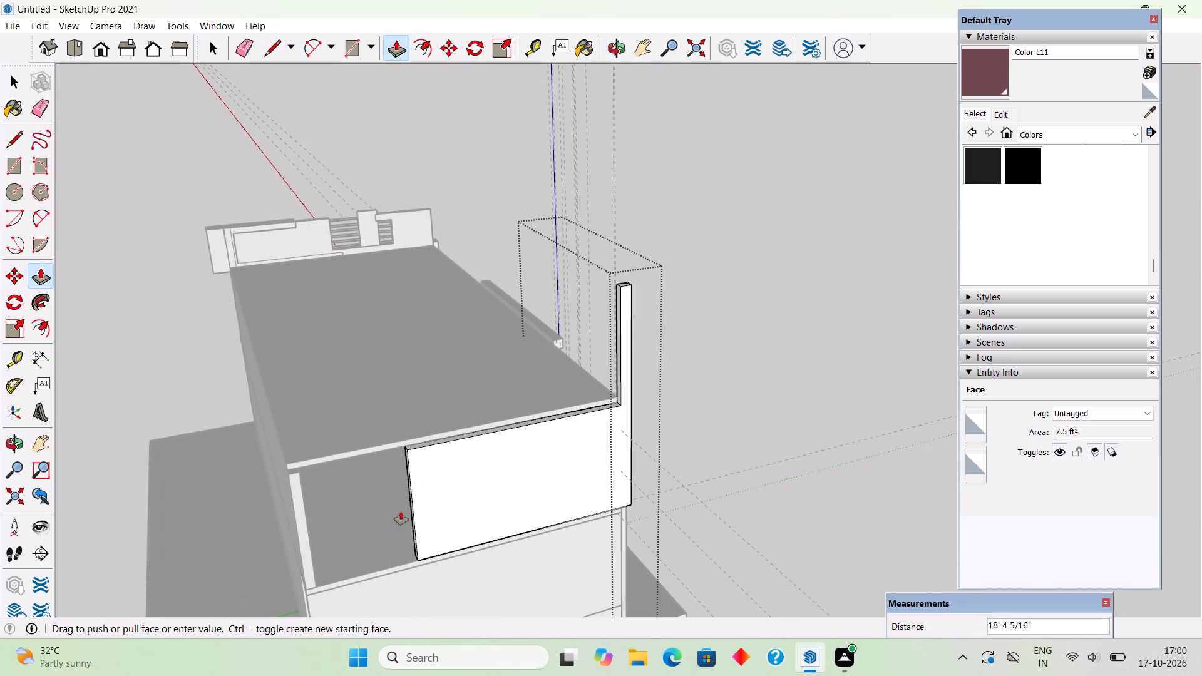
left_click(309, 528)
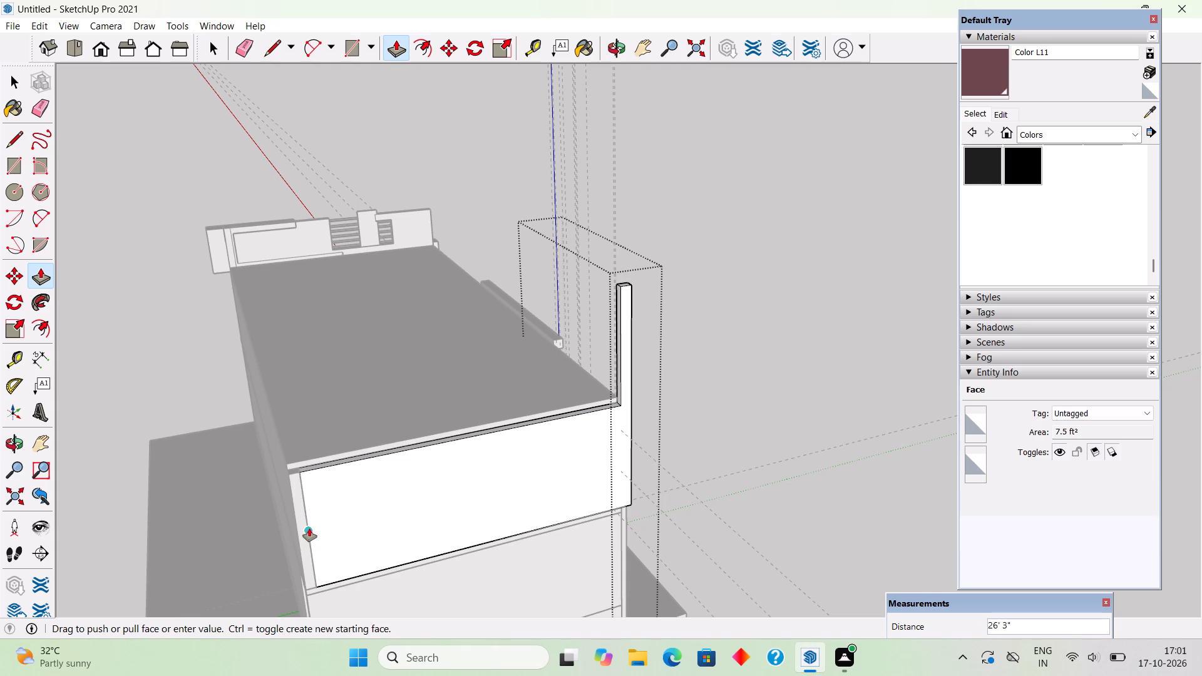
key("space")
left_click(186, 404)
Extend the roof slab's end face another 9" so it covers the new upper-floor end wall.
scroll(347, 443, "up", 4)
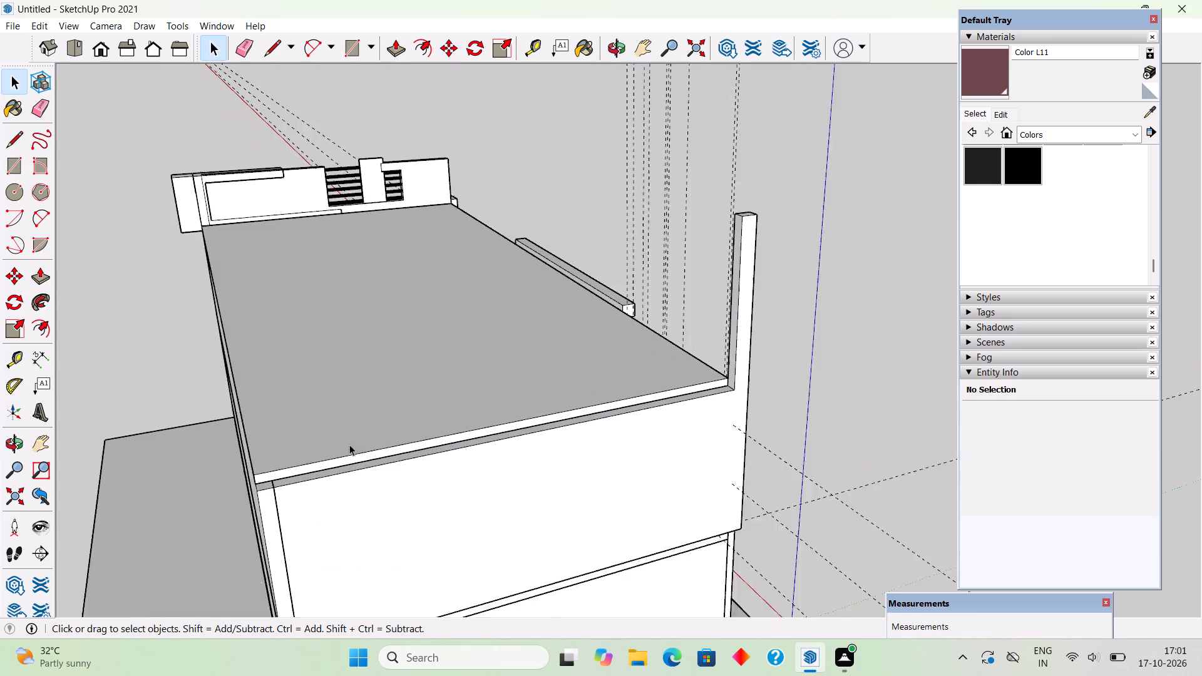
scroll(349, 444, "up", 1)
triple_click(353, 461)
key("p")
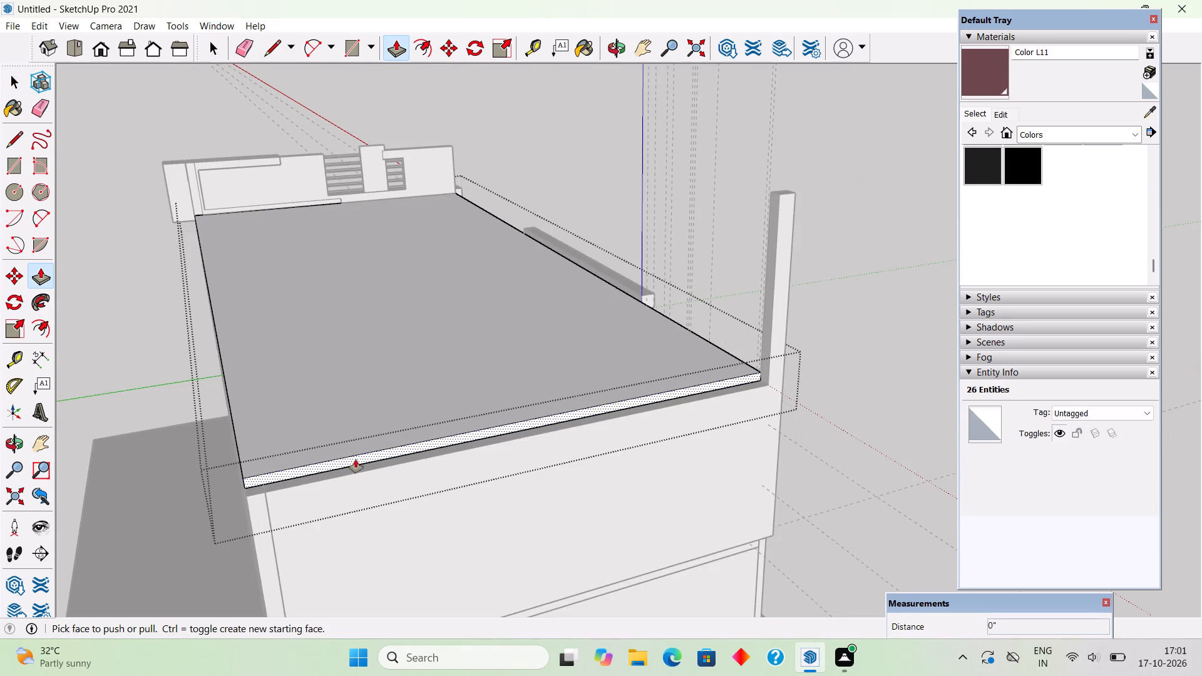
left_click(365, 456)
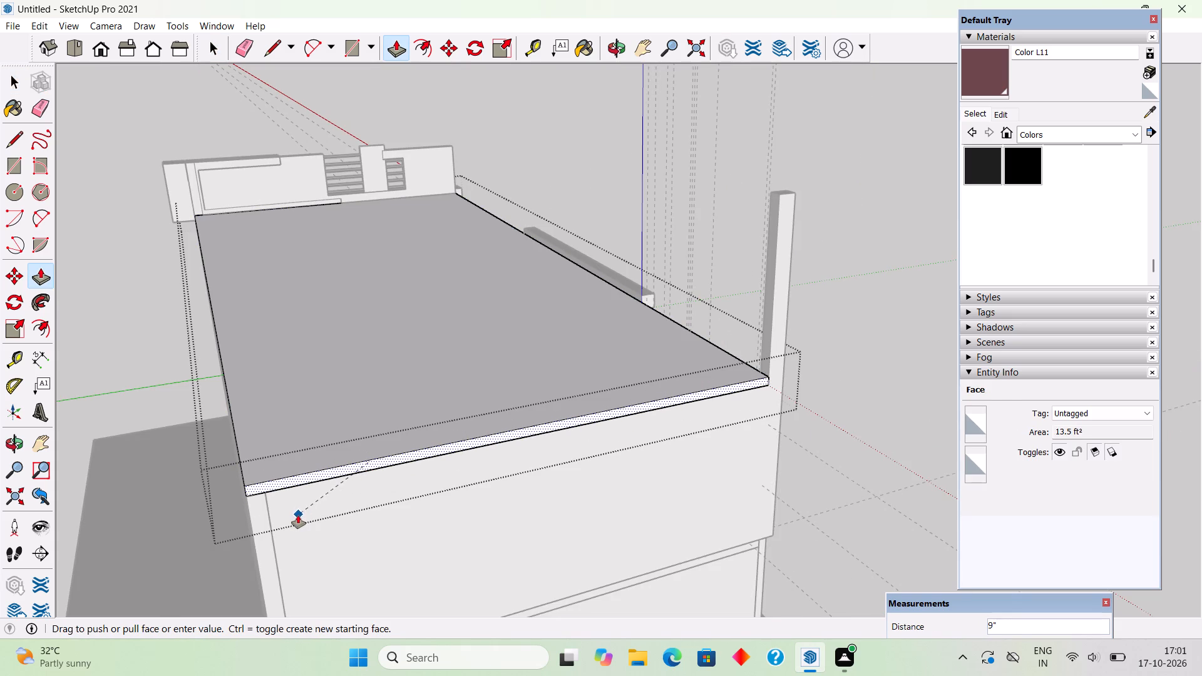
left_click(298, 515)
key("space")
left_click(592, 157)
Extend the ground-floor long wall about 4' with Push/Pull to close the gap at the rear corner.
scroll(657, 380, "down", 4)
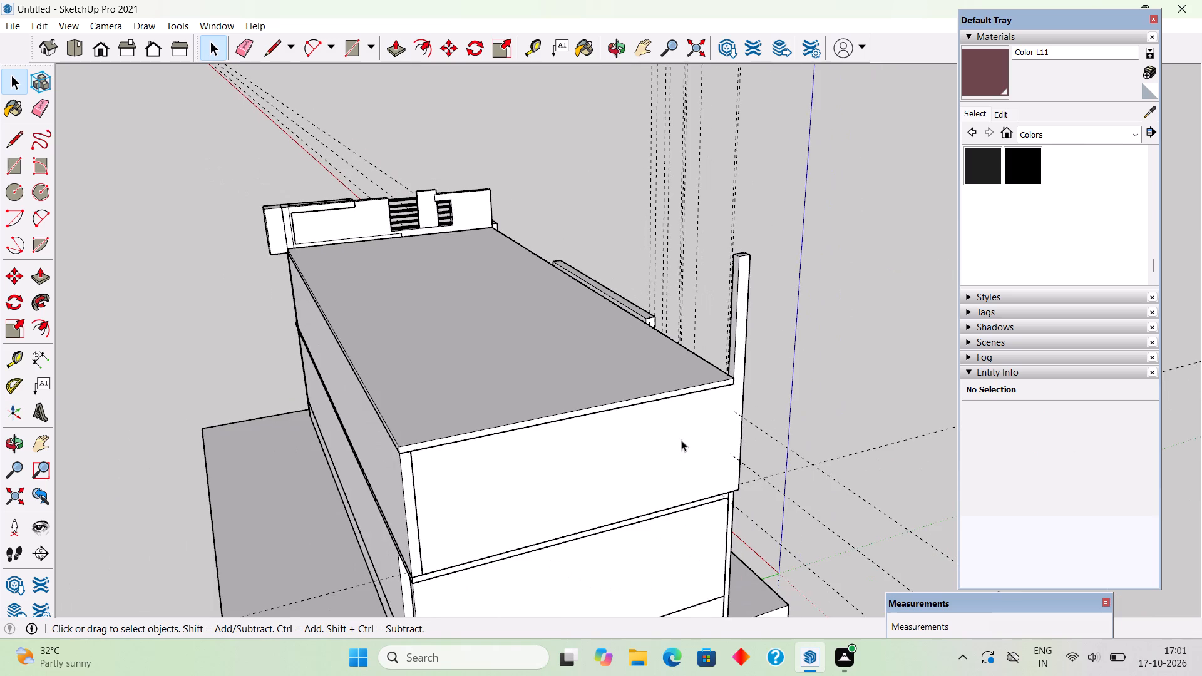
middle_click_drag(656, 489, 721, 348)
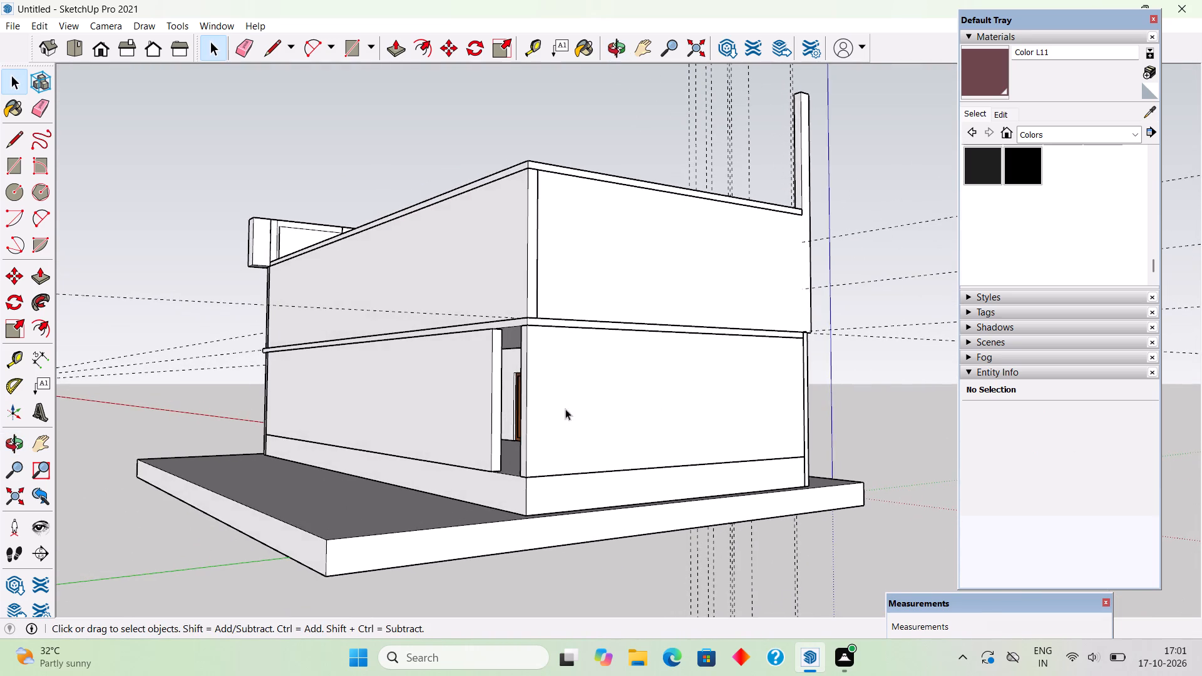
scroll(543, 416, "up", 9)
left_click_drag(461, 476, 454, 489)
double_click(454, 489)
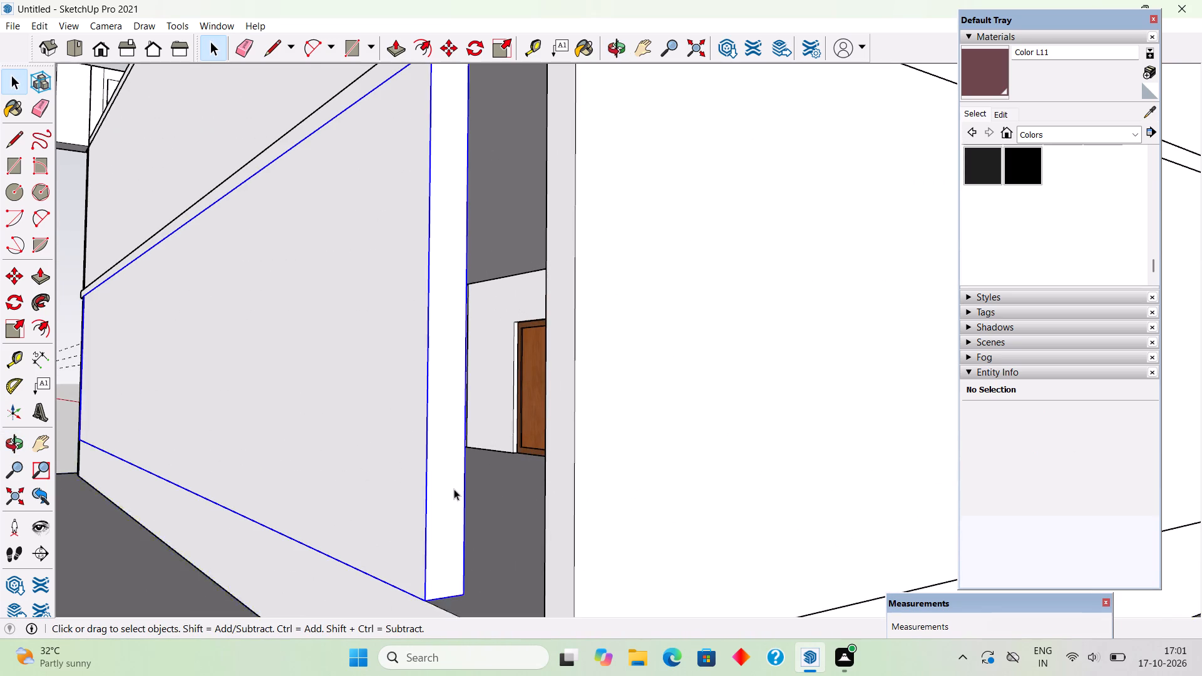
left_click(454, 489)
key("p")
left_click(454, 486)
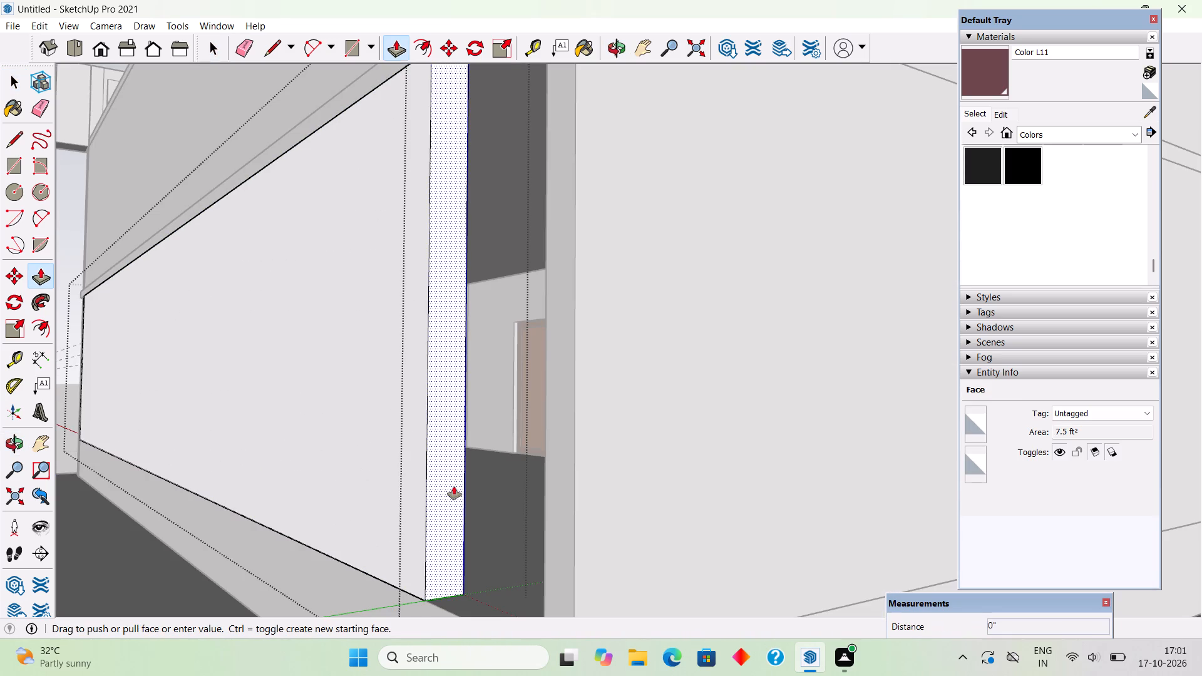
left_click(546, 476)
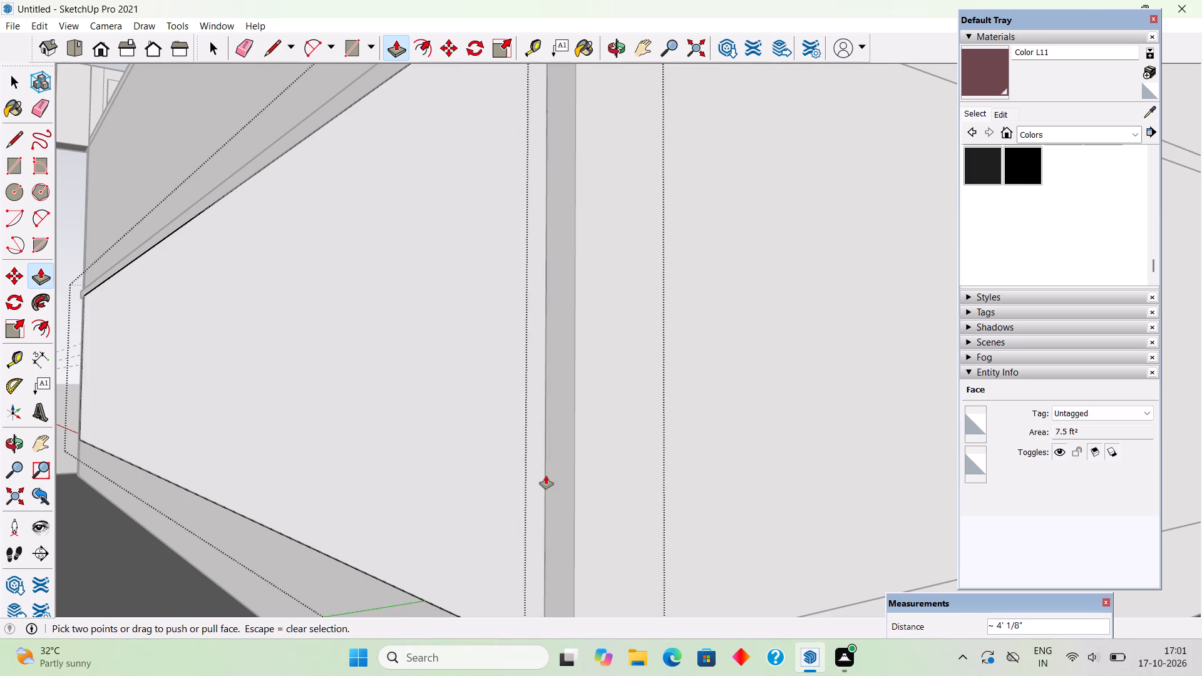
key("space")
scroll(541, 473, "down", 20)
scroll(541, 473, "down", 7)
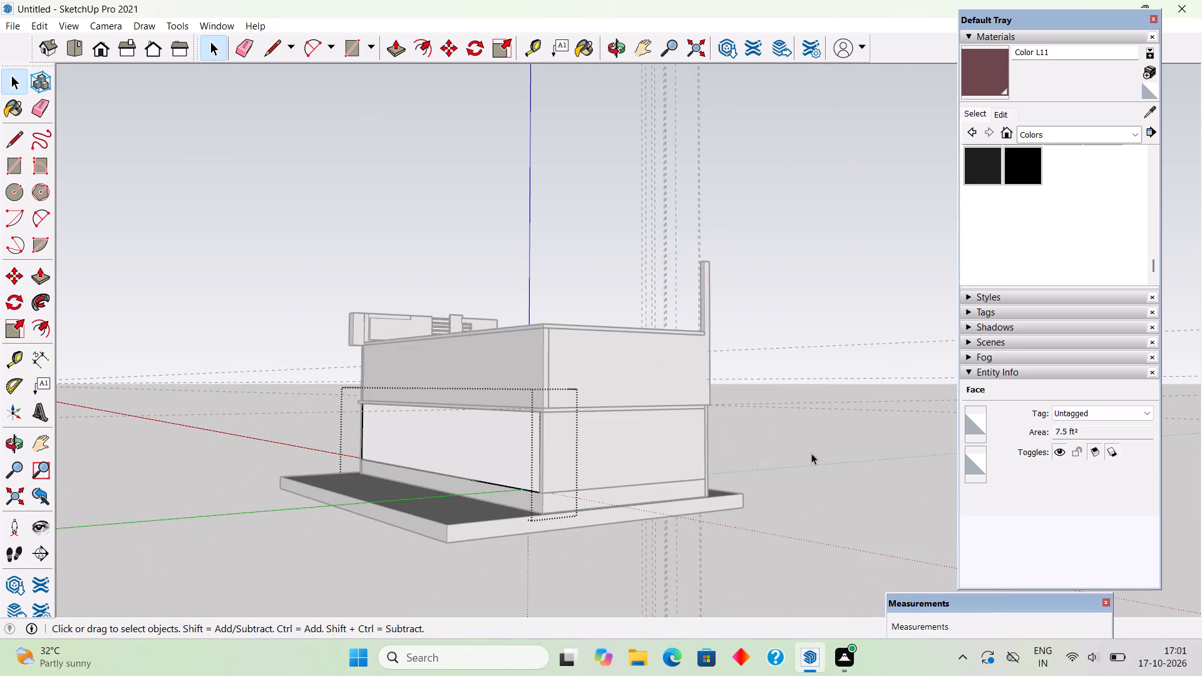
left_click(812, 453)
Examine the whole house from the closed end around to the front facade and the far side.
middle_click_drag(694, 454, 282, 508)
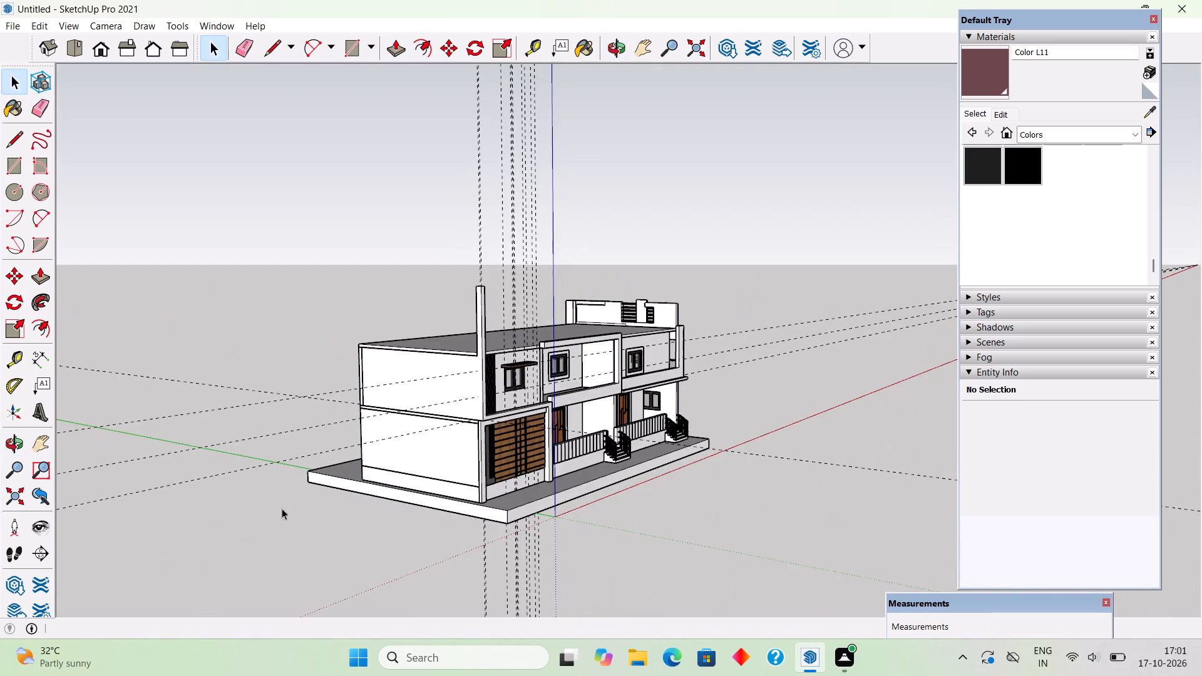
middle_click_drag(282, 508, 261, 508)
middle_click_drag(408, 443, 260, 426)
middle_click_drag(416, 438, 217, 431)
scroll(217, 431, "up", 3)
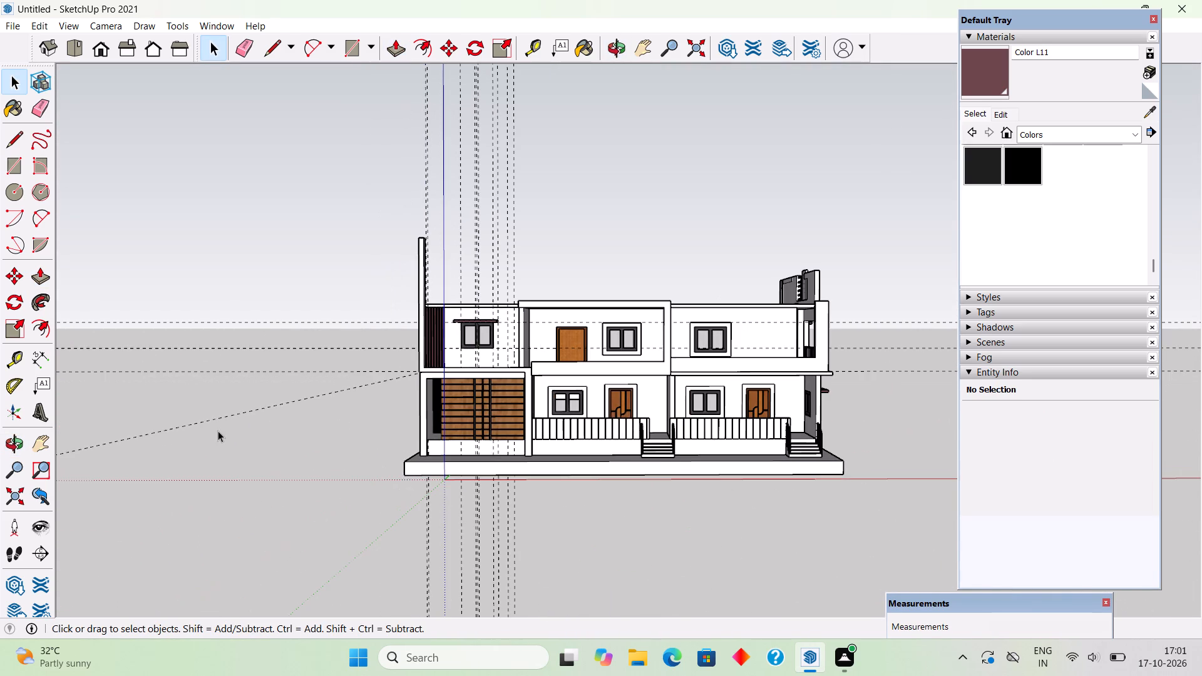
scroll(649, 479, "up", 2)
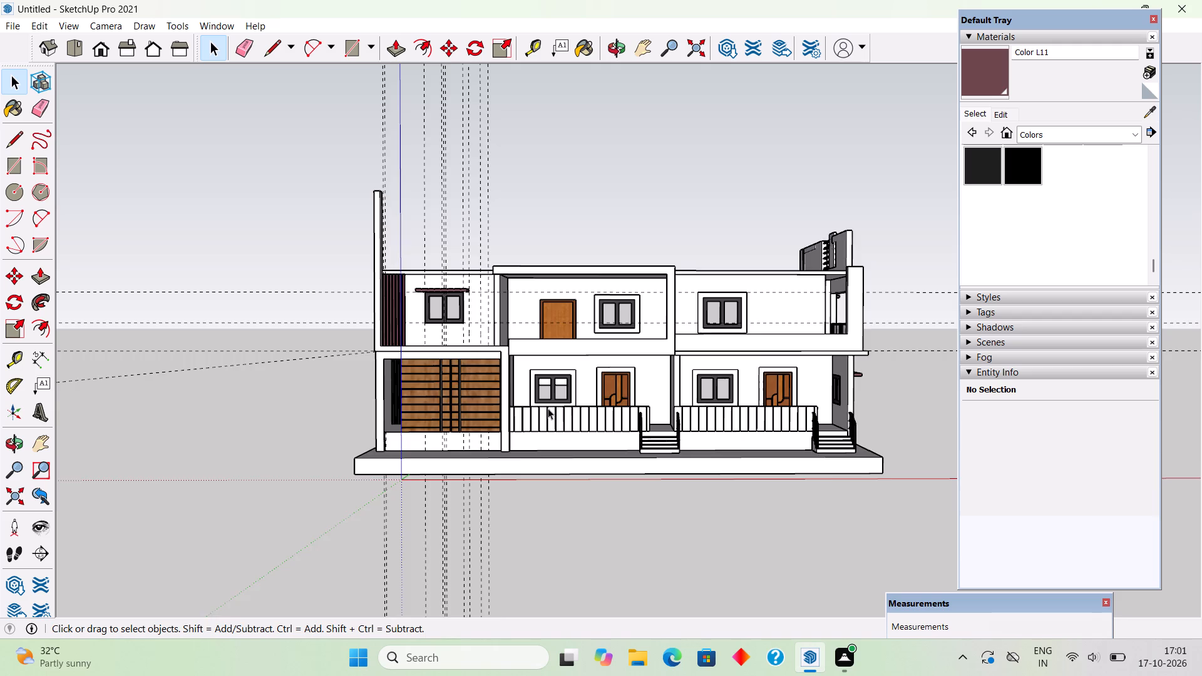
scroll(548, 408, "down", 4)
scroll(790, 391, "up", 5)
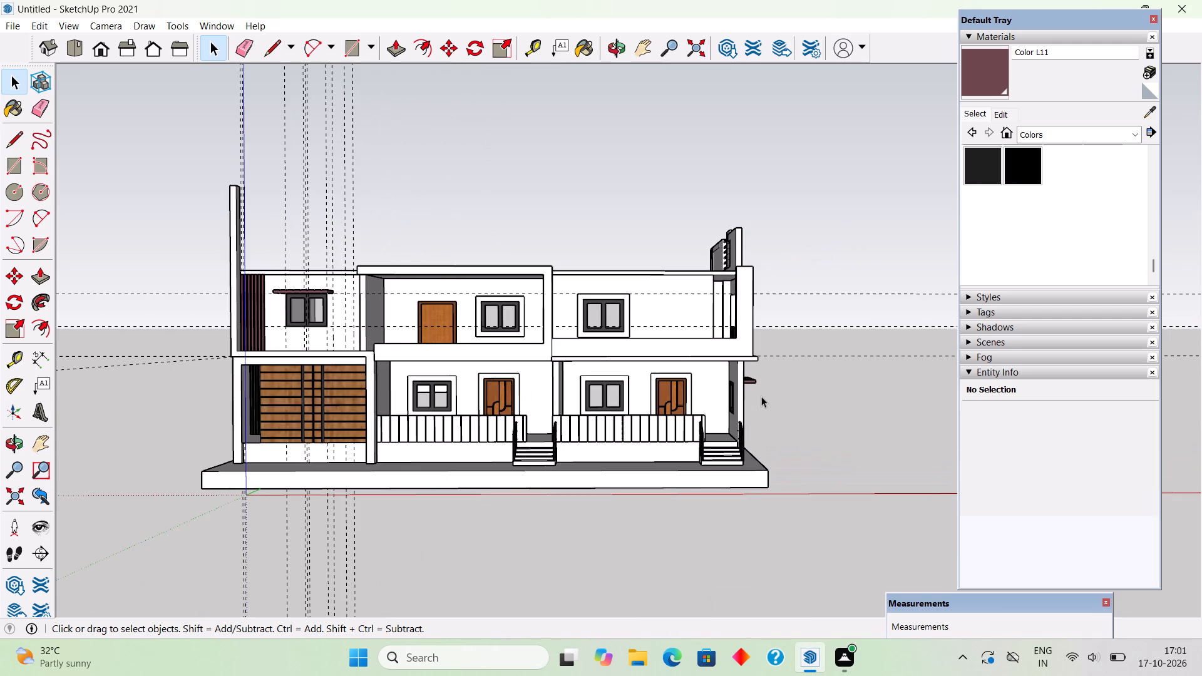
middle_click_drag(757, 396, 526, 435)
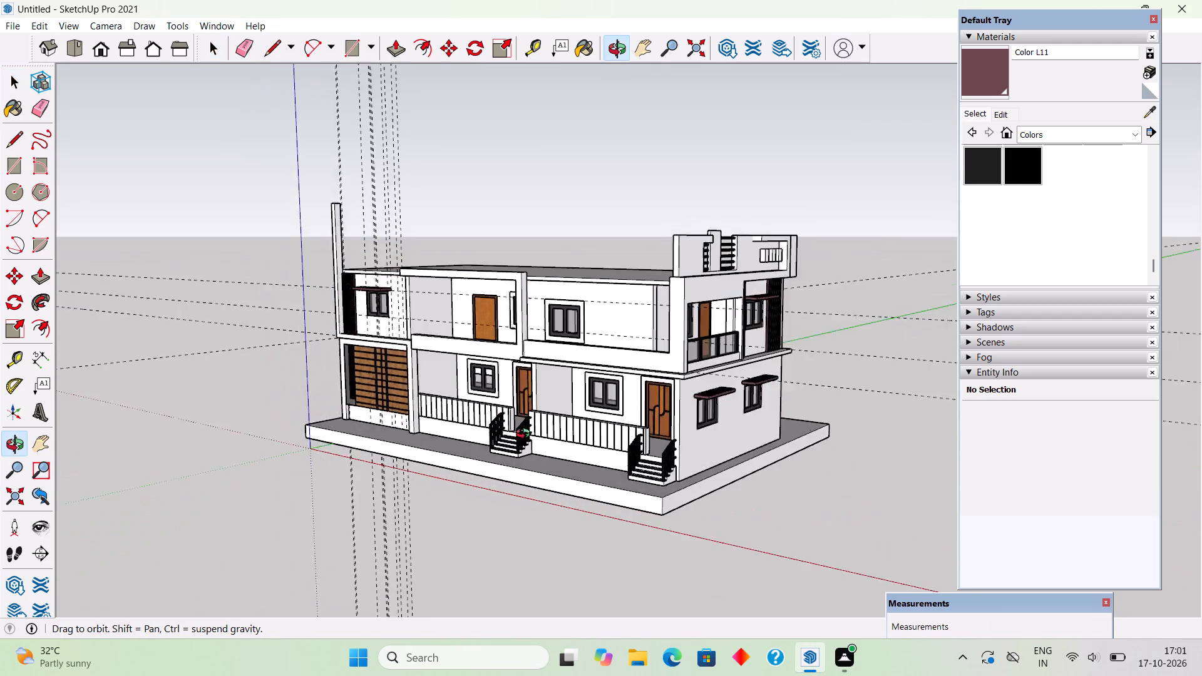
Delete all the construction guides from the house model.
middle_click_drag(526, 435, 701, 391)
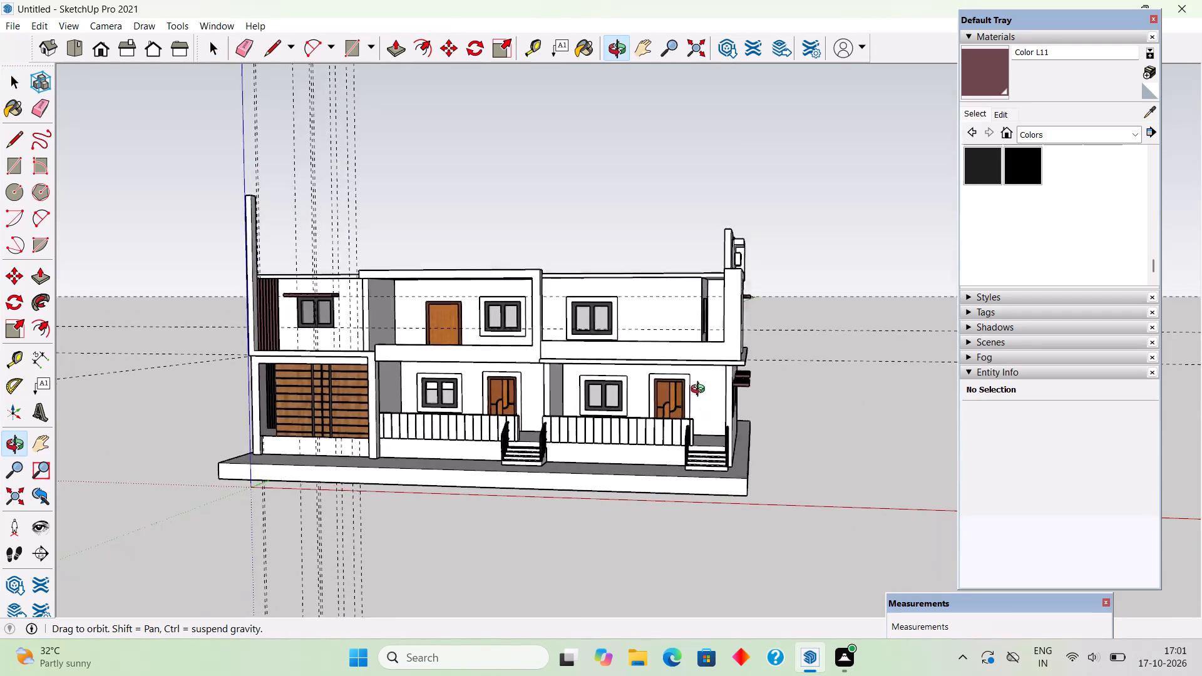
middle_click_drag(701, 391, 466, 414)
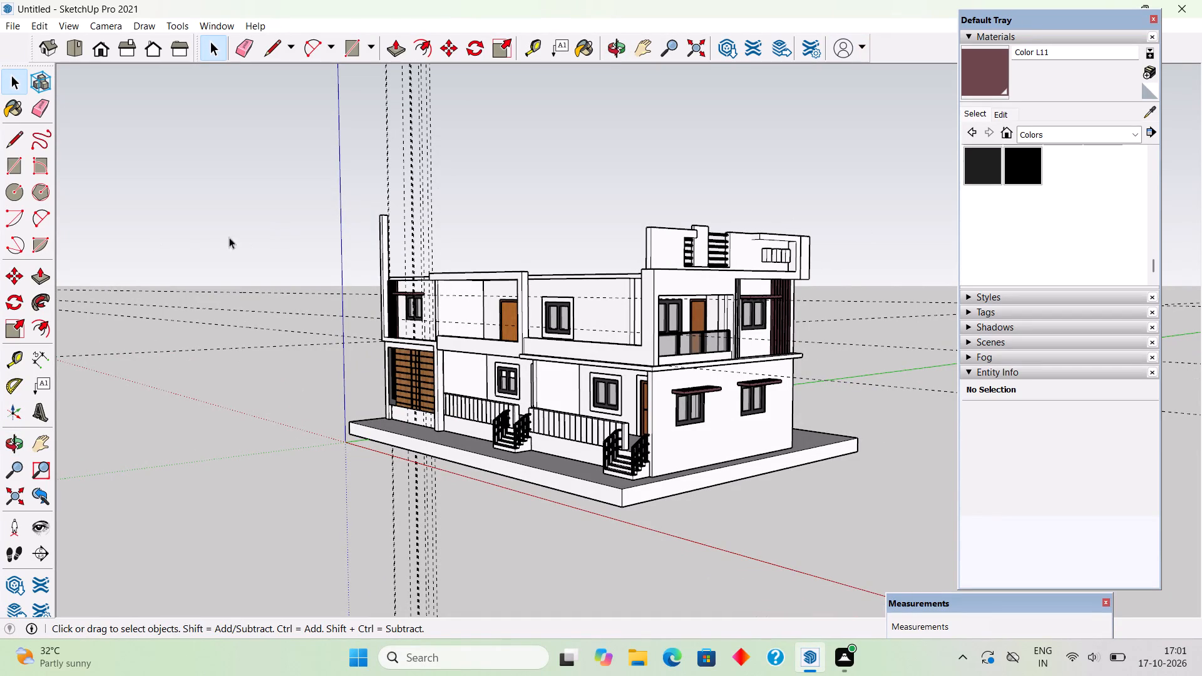
left_click(45, 27)
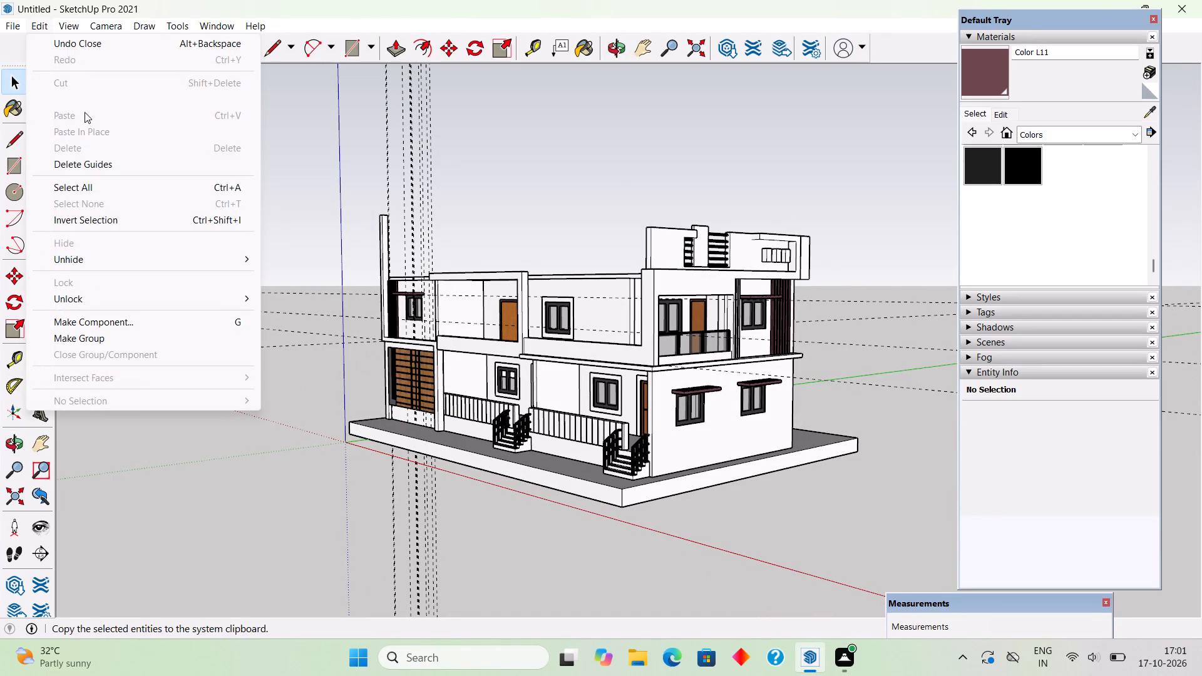
left_click(100, 165)
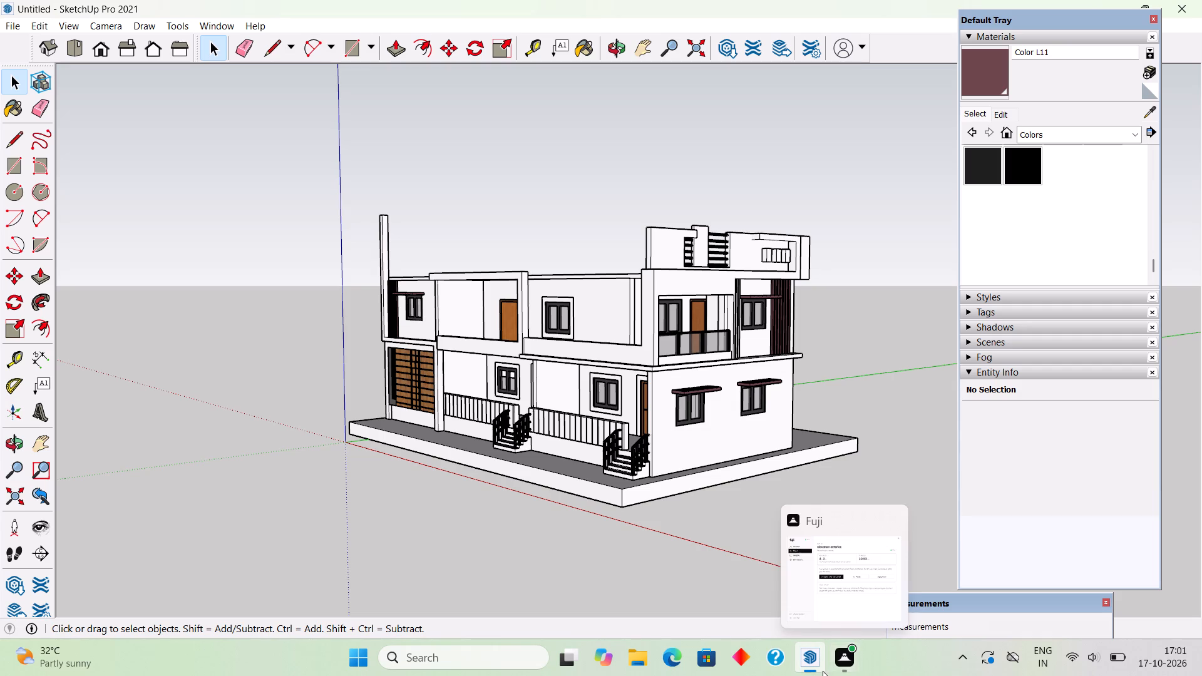
Examine the house from the front corner and along the long facade with the wood-slat panel and entrance steps.
scroll(617, 517, "down", 4)
scroll(614, 494, "up", 5)
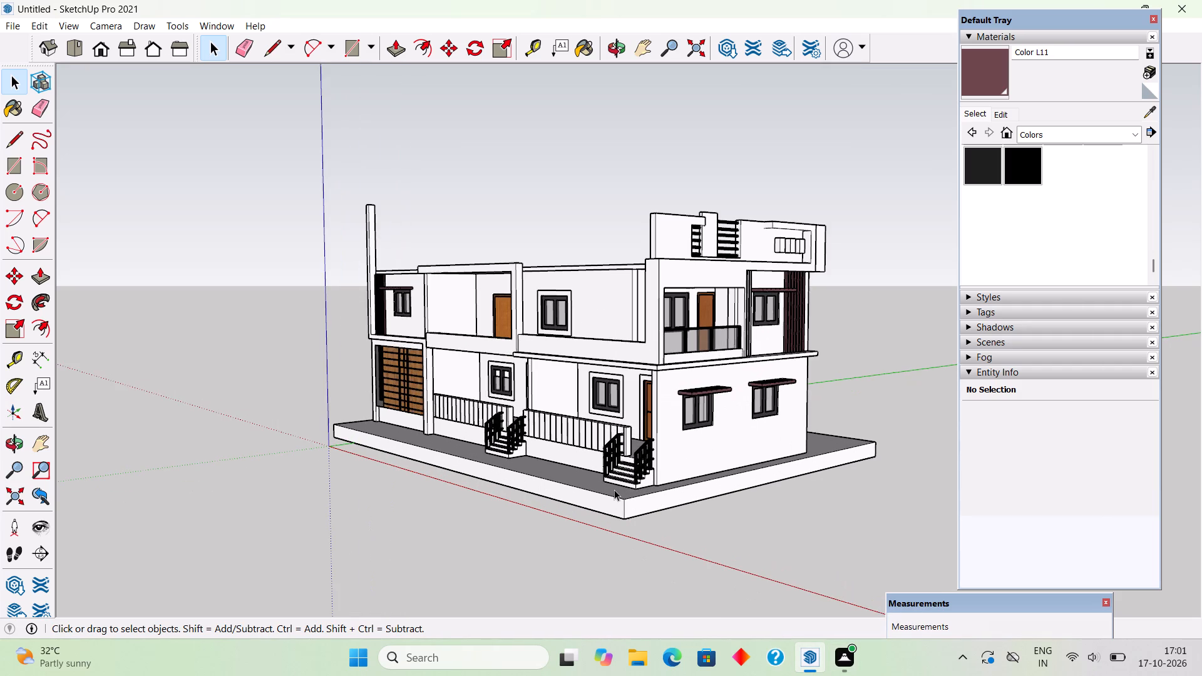
scroll(614, 489, "up", 3)
scroll(614, 489, "down", 7)
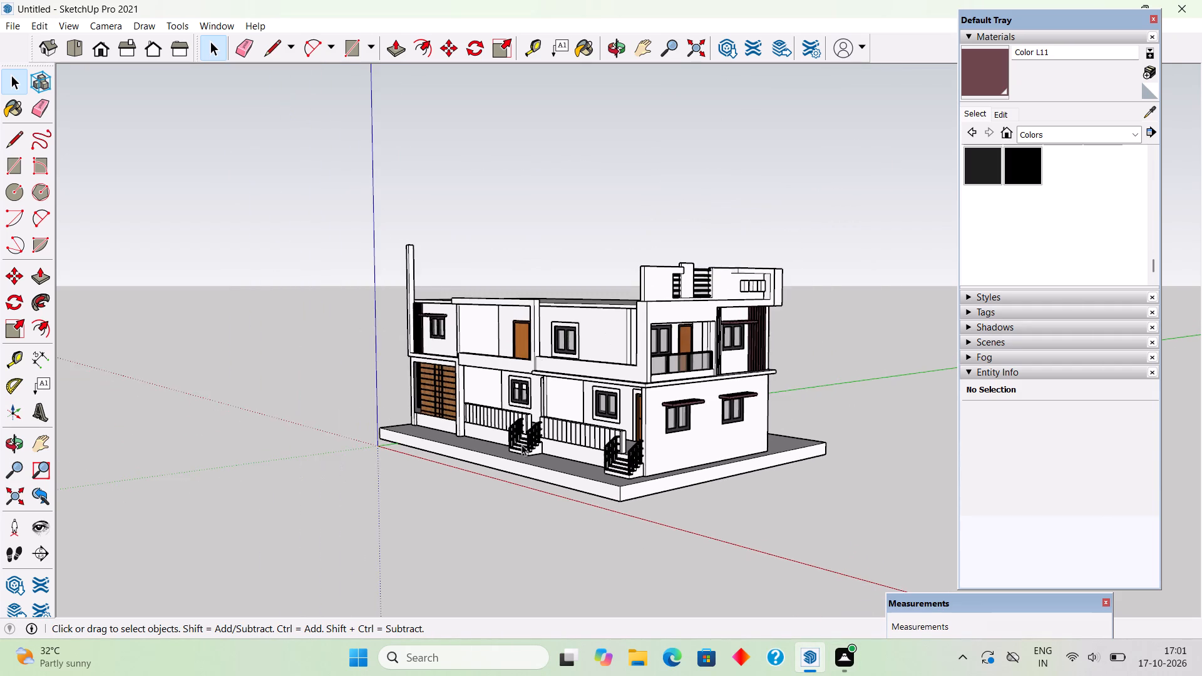
middle_click_drag(550, 444, 717, 421)
scroll(711, 405, "down", 4)
middle_click_drag(611, 309, 781, 331)
scroll(759, 357, "up", 4)
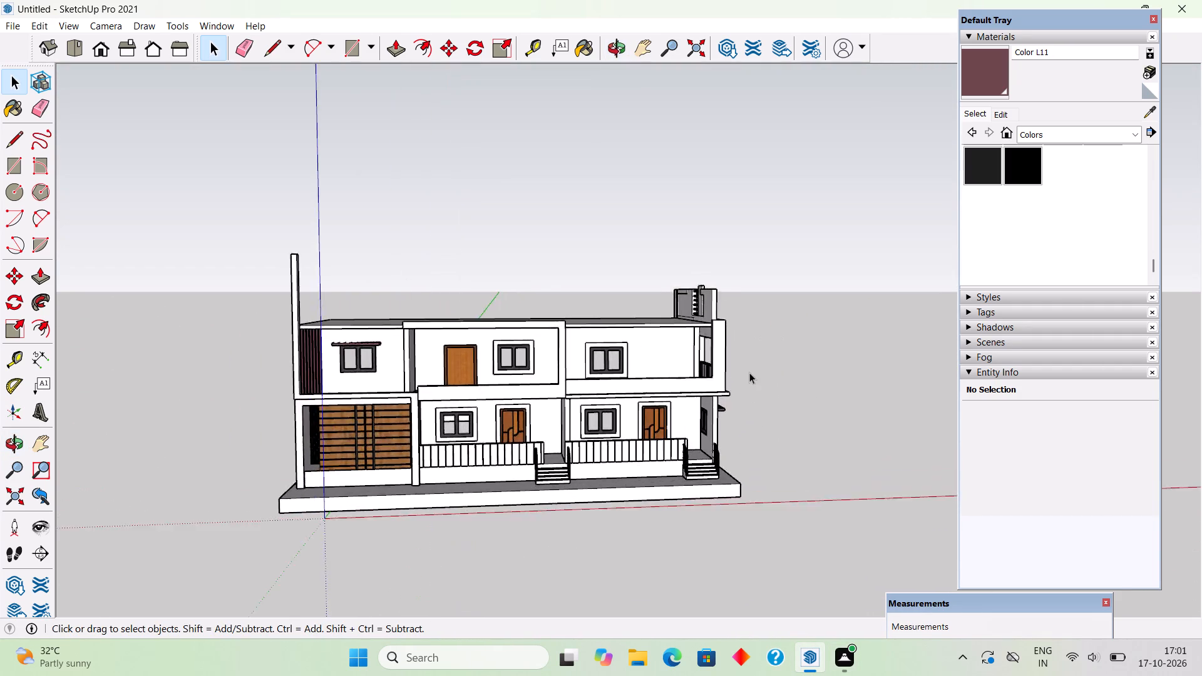
scroll(749, 372, "up", 5)
scroll(749, 372, "down", 4)
middle_click_drag(741, 402, 816, 357)
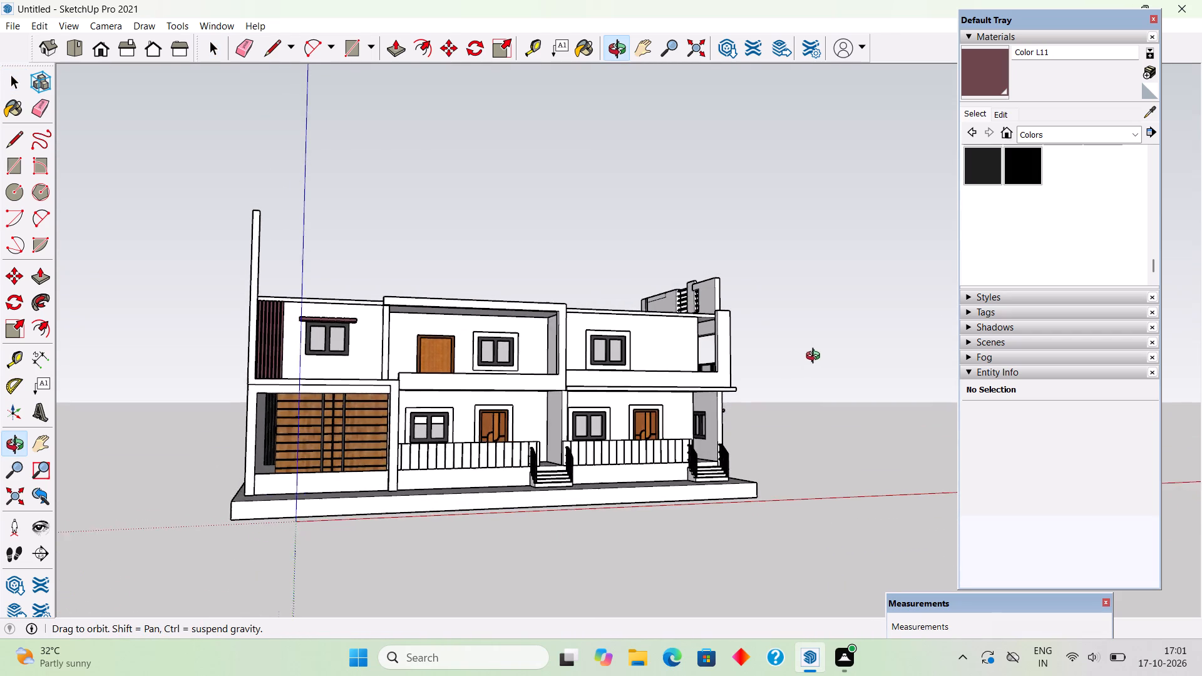
middle_click_drag(816, 357, 811, 356)
middle_click_drag(329, 392, 329, 418)
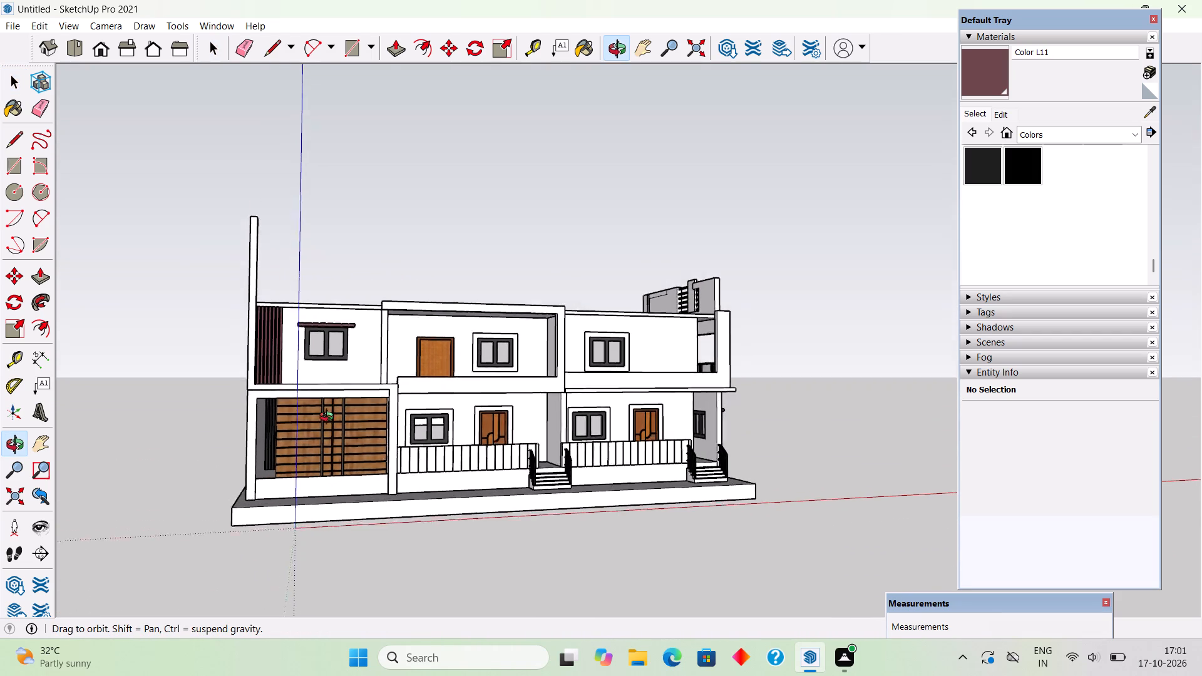
middle_click_drag(329, 418, 316, 438)
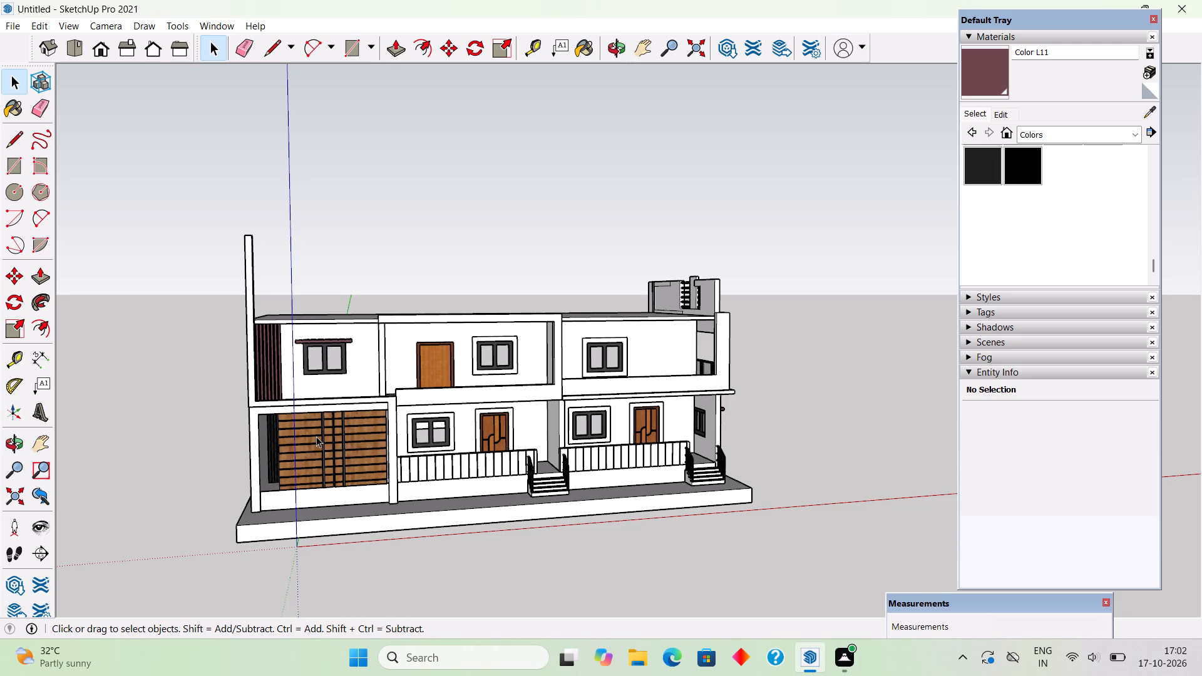
middle_click_drag(353, 503, 181, 513)
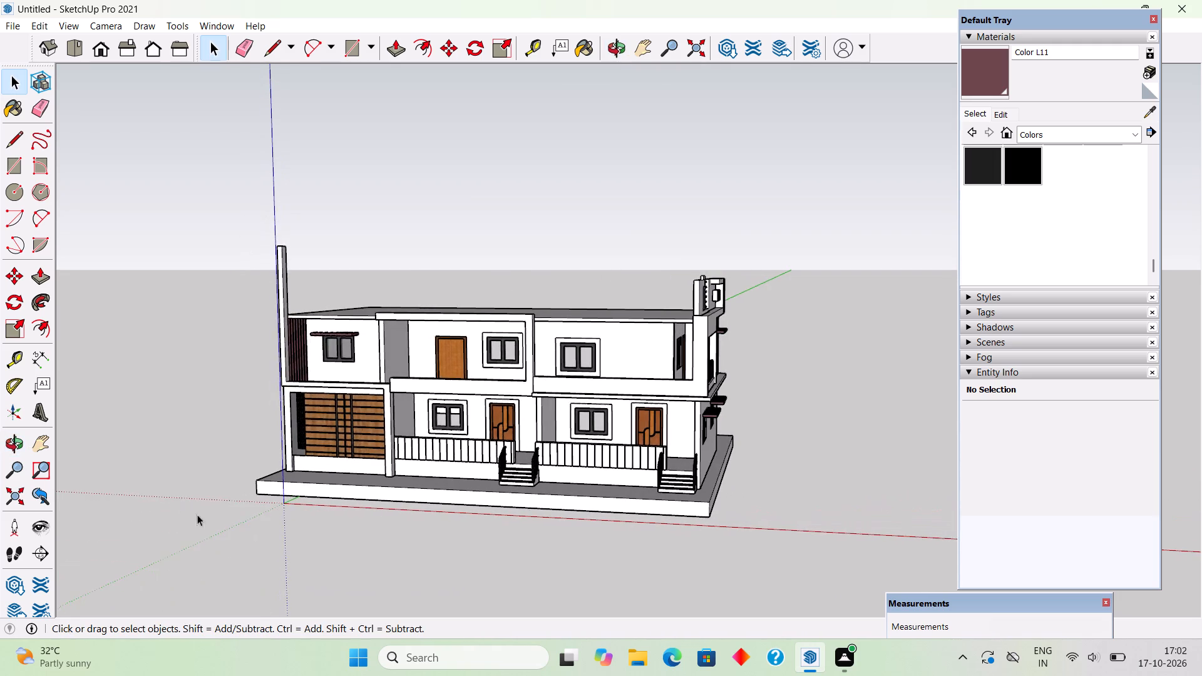
Move the ground-floor wood-slat panel group back into its opening so its lower corner sits on the low wall beside the pillar.
scroll(389, 489, "up", 7)
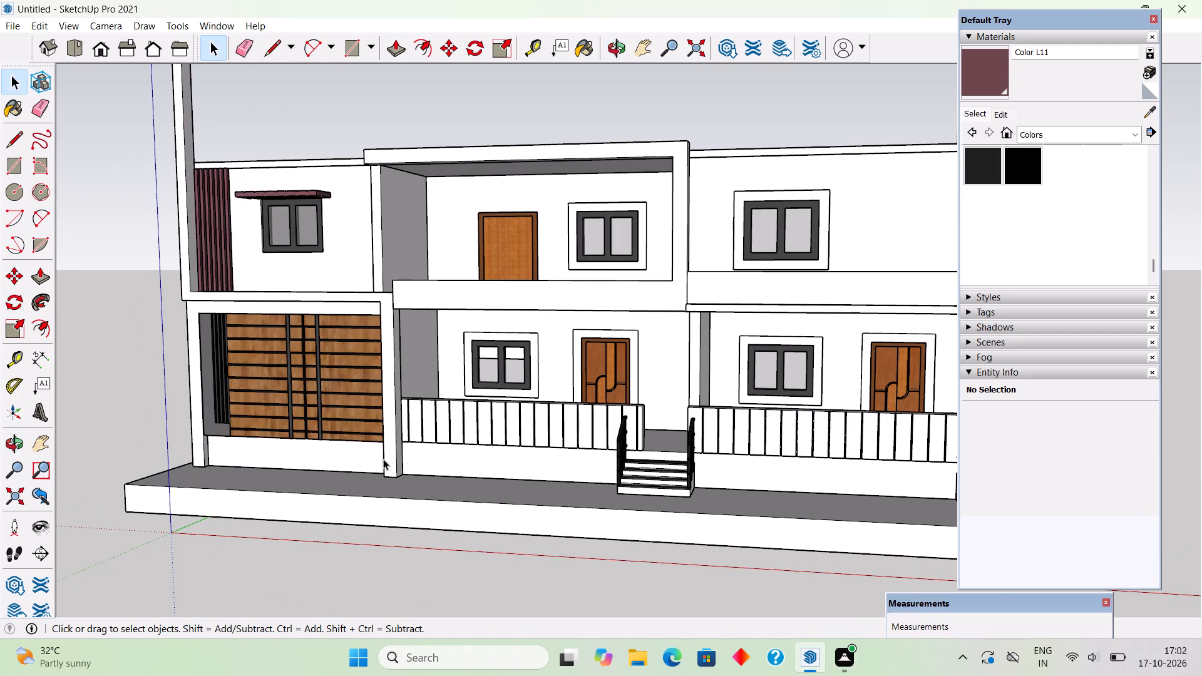
scroll(383, 459, "up", 8)
middle_click_drag(383, 459, 659, 478)
scroll(532, 488, "up", 2)
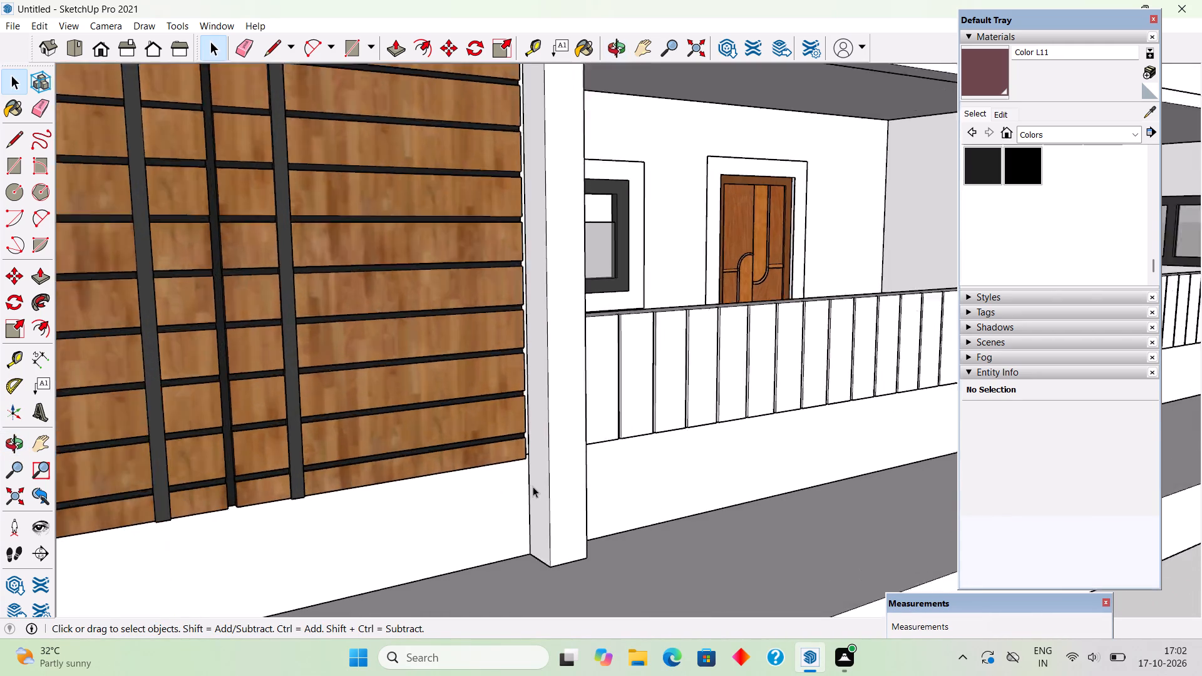
scroll(533, 486, "up", 7)
middle_click_drag(527, 450, 485, 374)
scroll(485, 374, "down", 2)
left_click(413, 282)
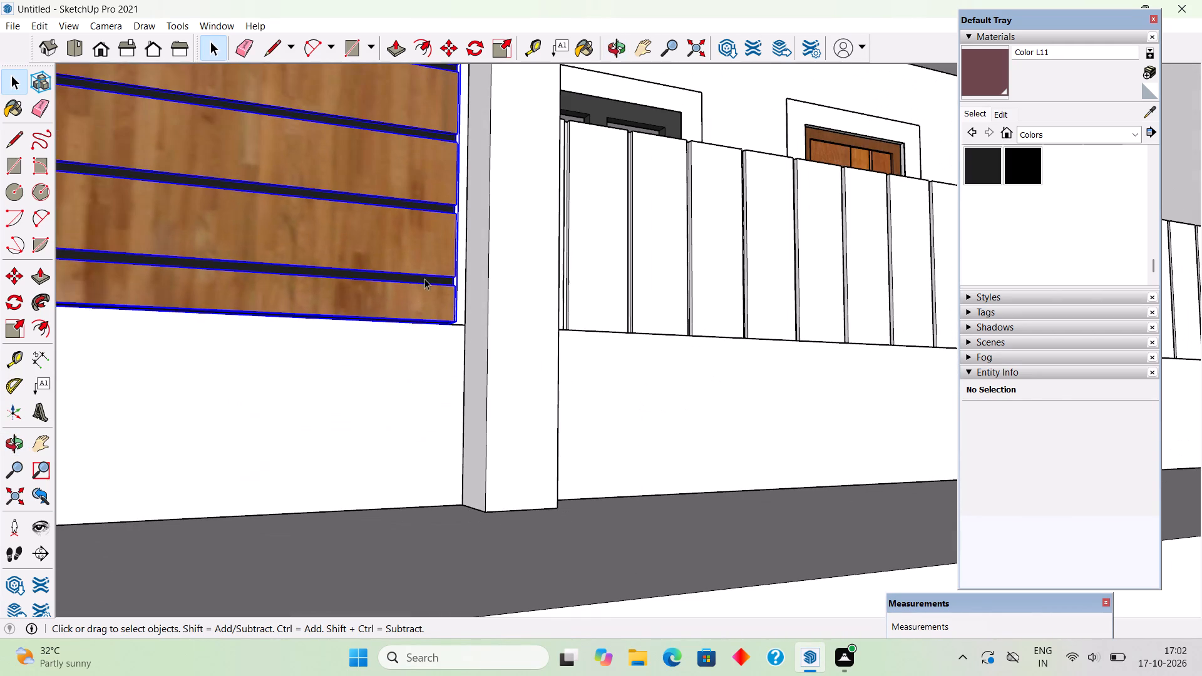
scroll(443, 284, "up", 9)
scroll(470, 331, "up", 3)
key("m")
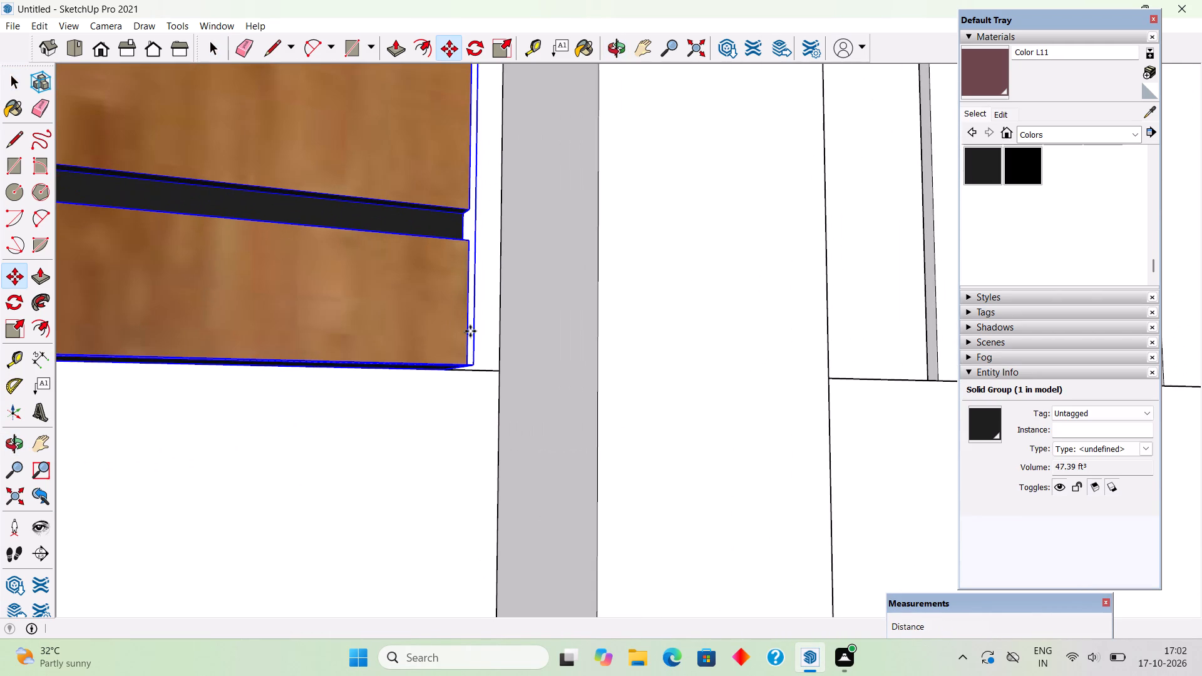
left_click(473, 367)
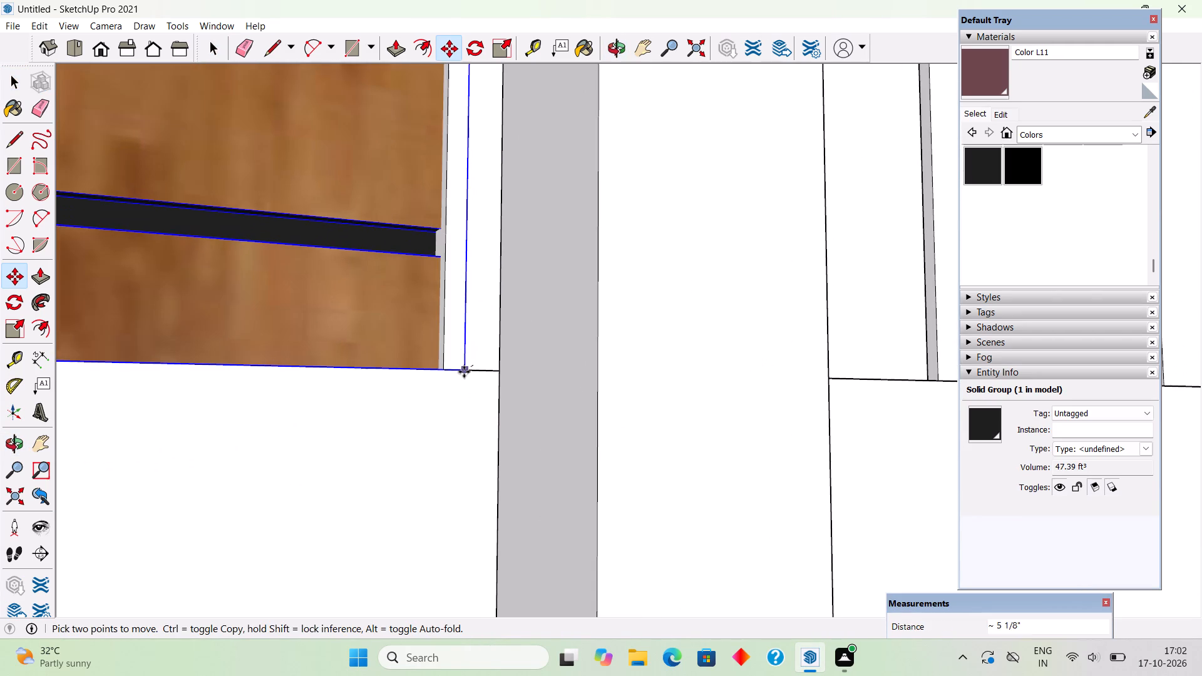
left_click(448, 375)
scroll(448, 375, "down", 10)
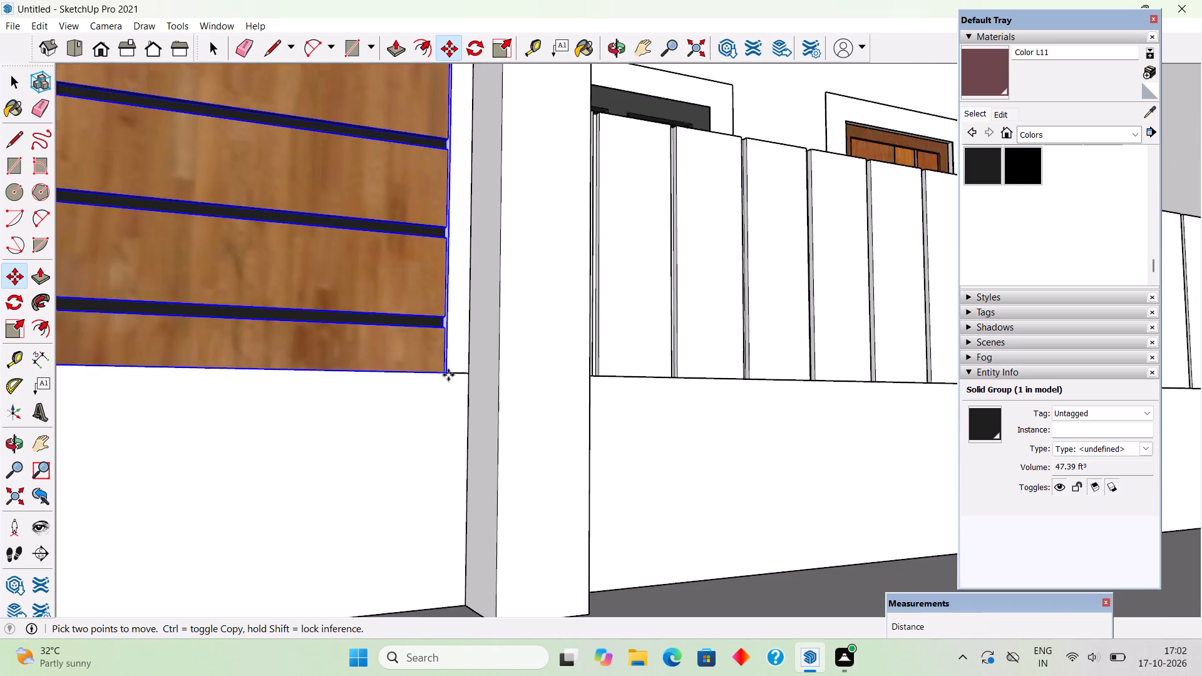
scroll(448, 375, "down", 19)
scroll(435, 384, "down", 4)
middle_click_drag(431, 391, 429, 439)
key("space")
left_click(160, 357)
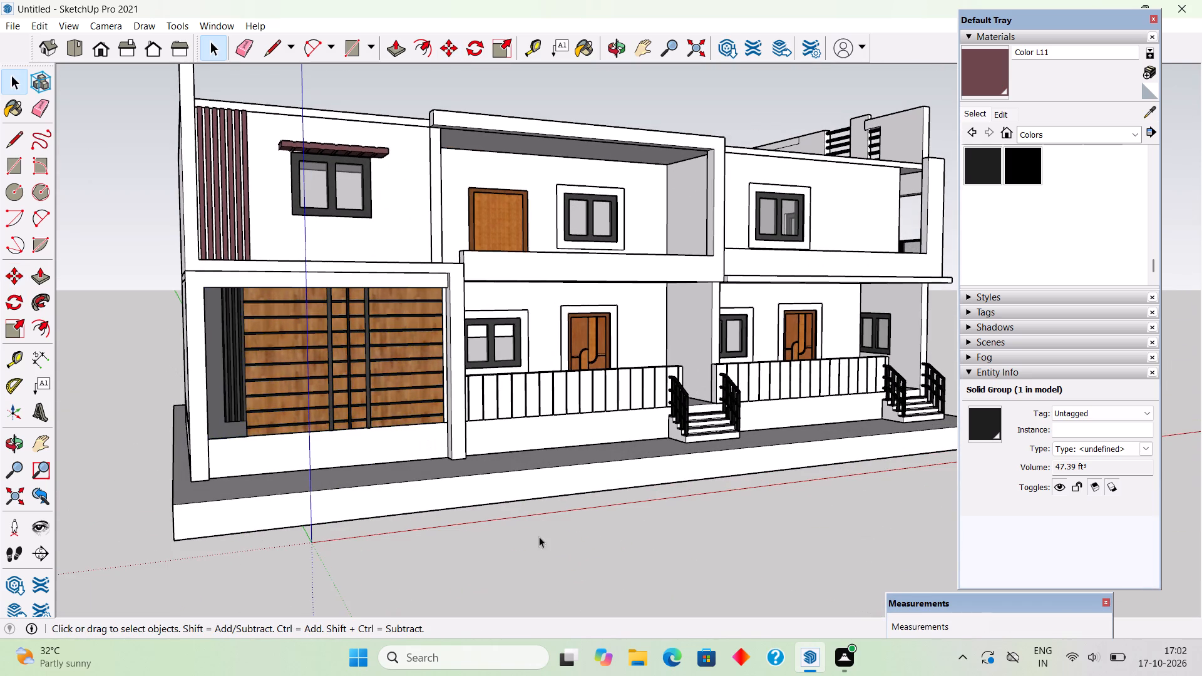
Extend the base plinth's long front face outward 3' 8 1/2" with Push/Pull inside its group.
middle_click_drag(558, 542, 685, 562)
scroll(627, 503, "up", 8)
middle_click_drag(522, 484, 574, 484)
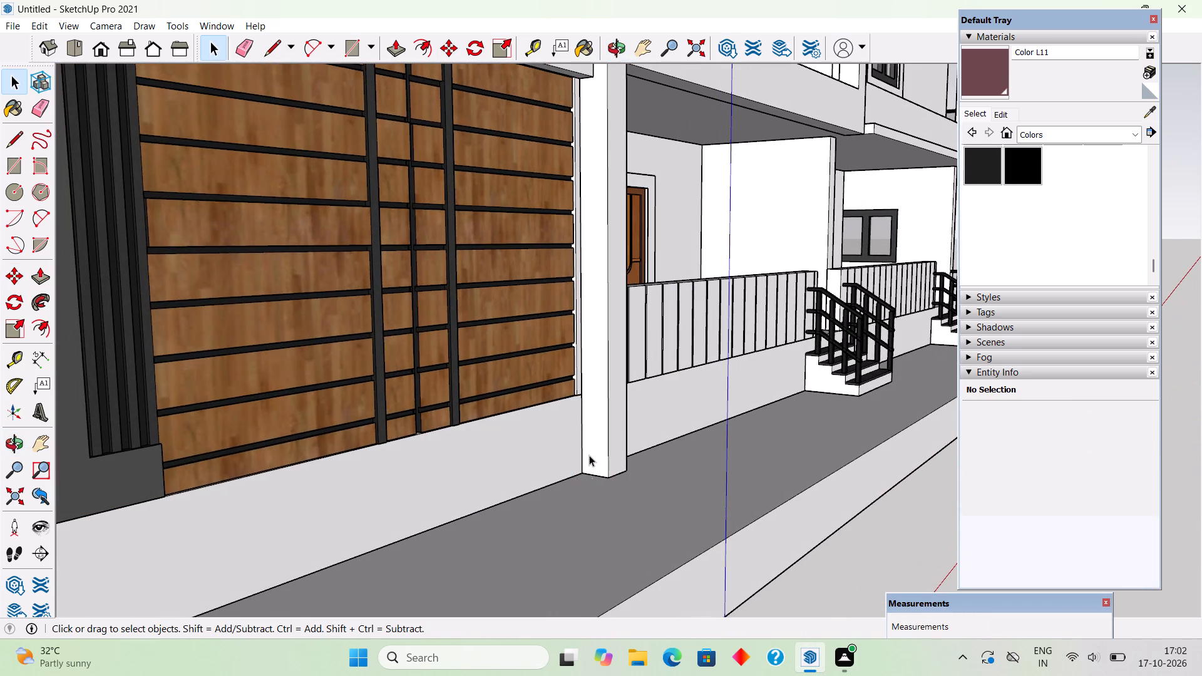
scroll(597, 445, "down", 5)
triple_click(626, 543)
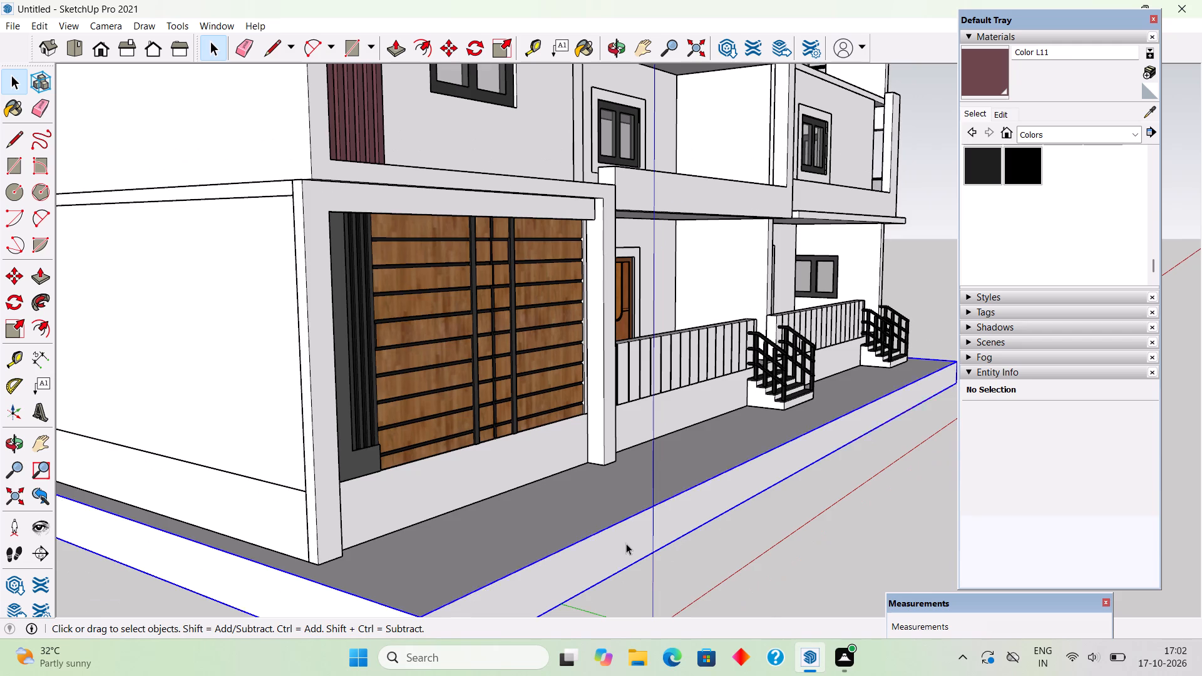
key("p")
left_click(626, 543)
left_click(709, 559)
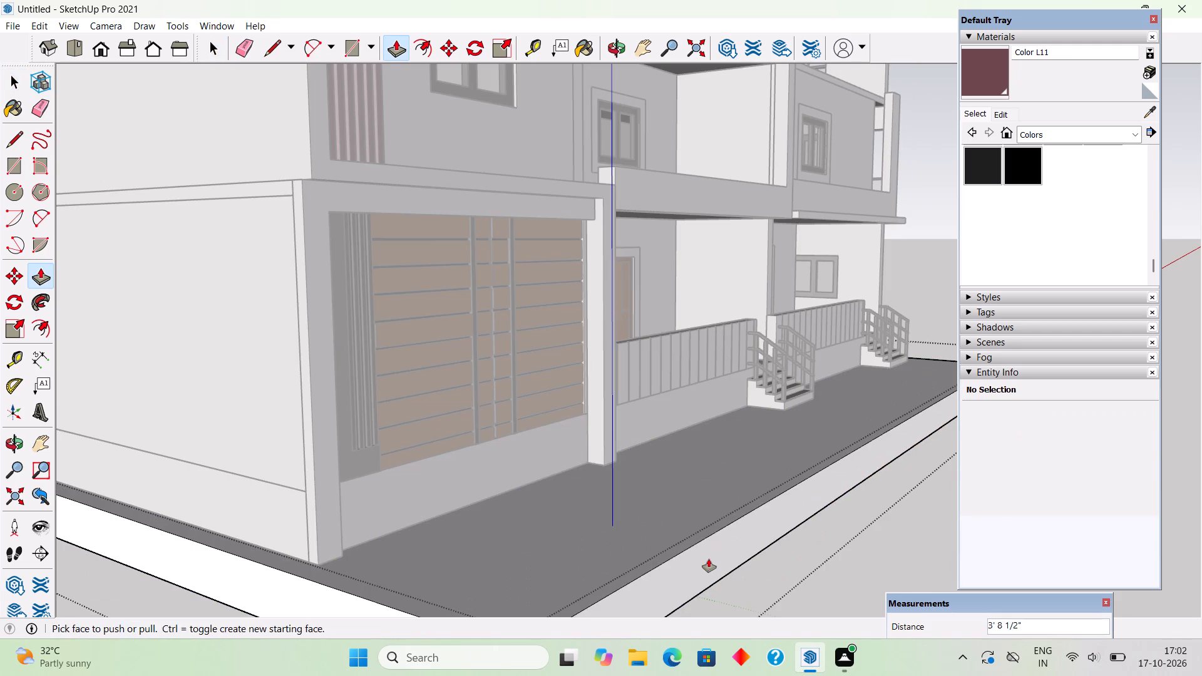
key("space")
left_click(827, 597)
Draw a line 10' 2 9/16" outward along the green axis from the wood-slat opening's lower corner, continuing 2' 6" down to the plinth's front edge.
scroll(458, 357, "down", 1)
middle_click_drag(453, 372, 547, 418)
scroll(599, 432, "up", 4)
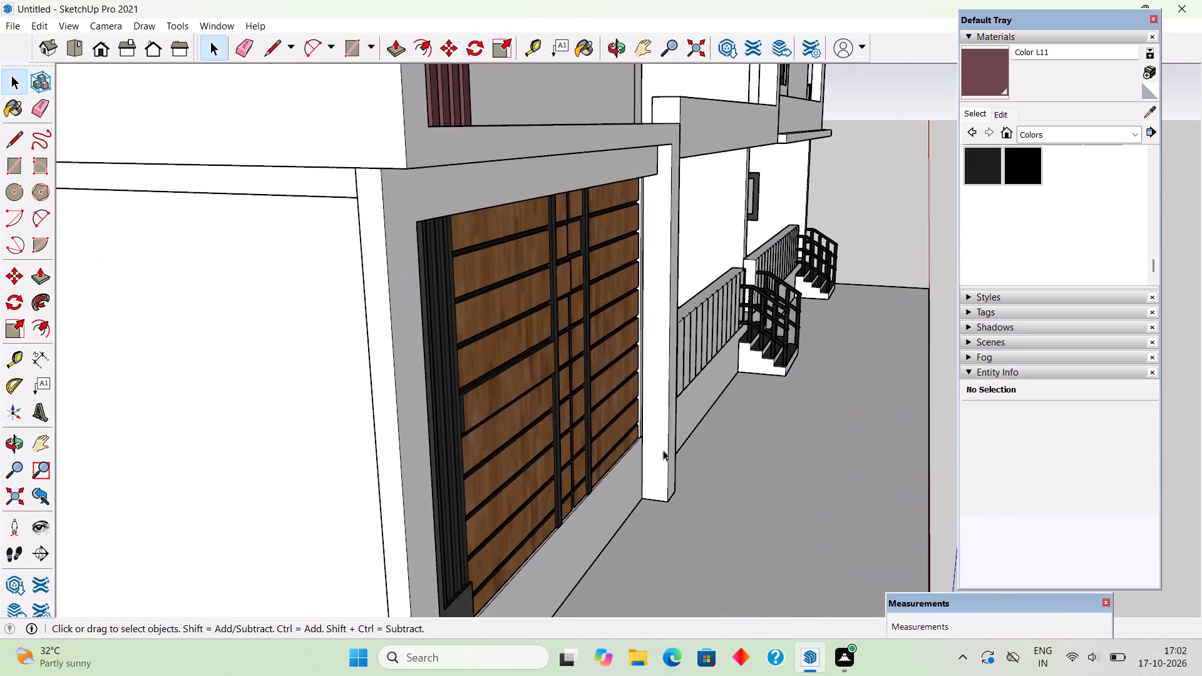
scroll(663, 450, "up", 3)
middle_click_drag(640, 377, 626, 316)
key("l")
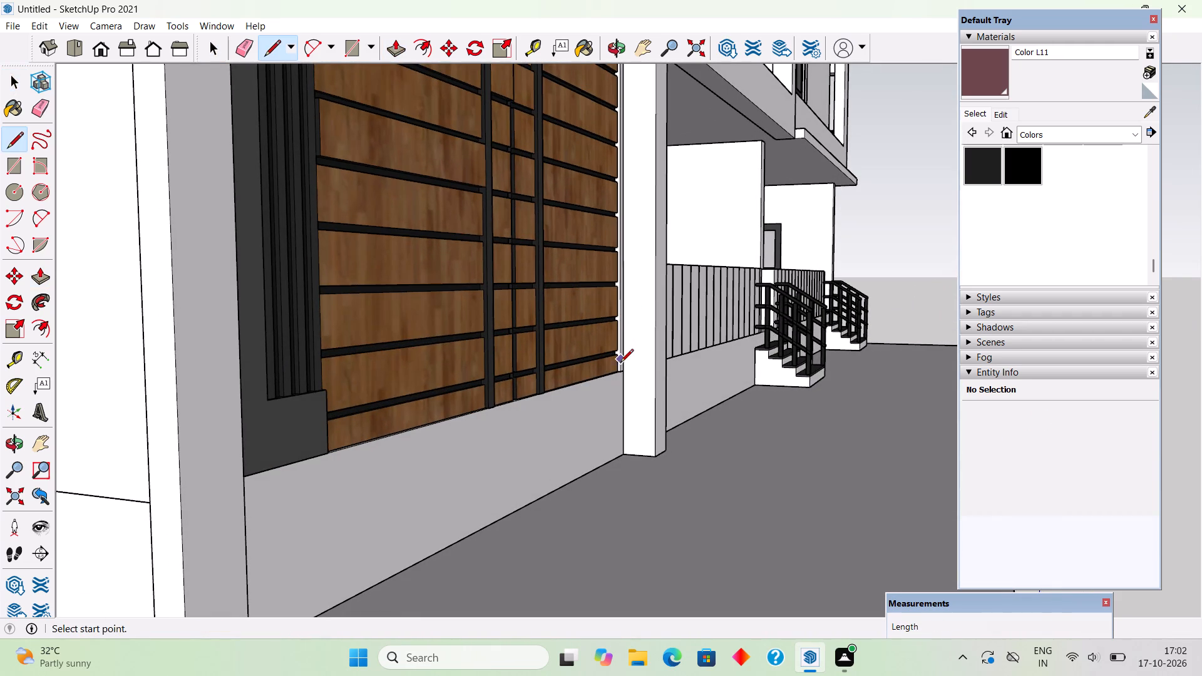
scroll(622, 372, "up", 8)
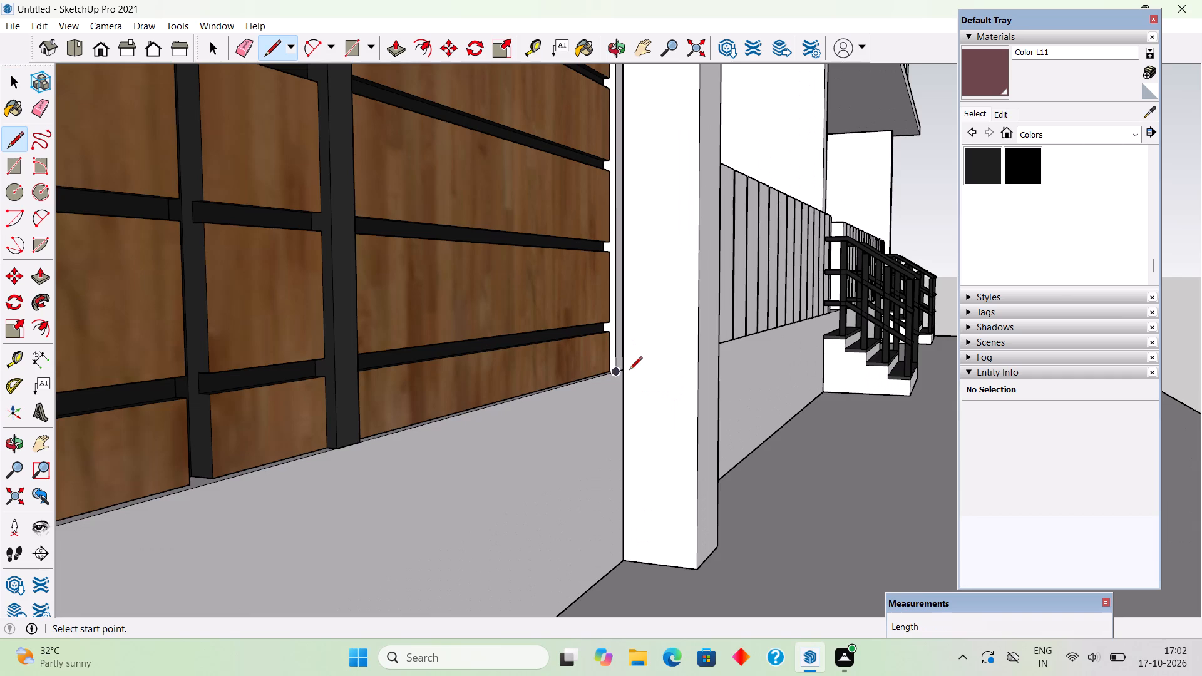
scroll(629, 371, "up", 9)
left_click(598, 371)
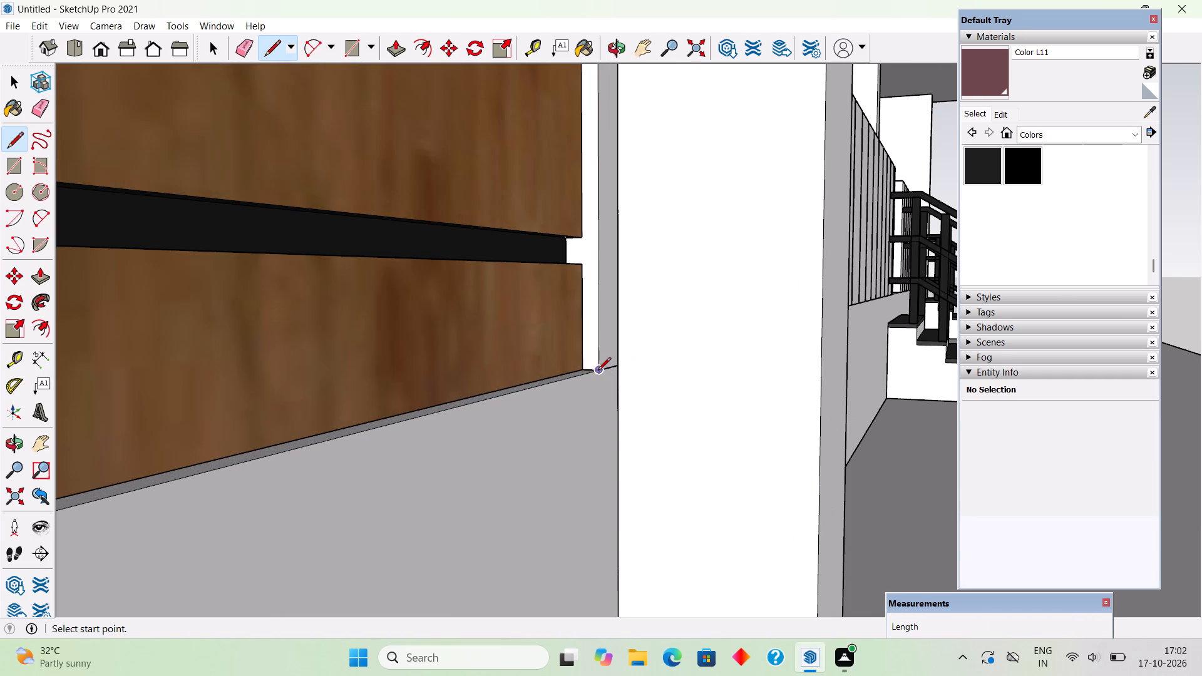
scroll(774, 424, "down", 8)
scroll(774, 424, "up", 1)
scroll(774, 424, "down", 17)
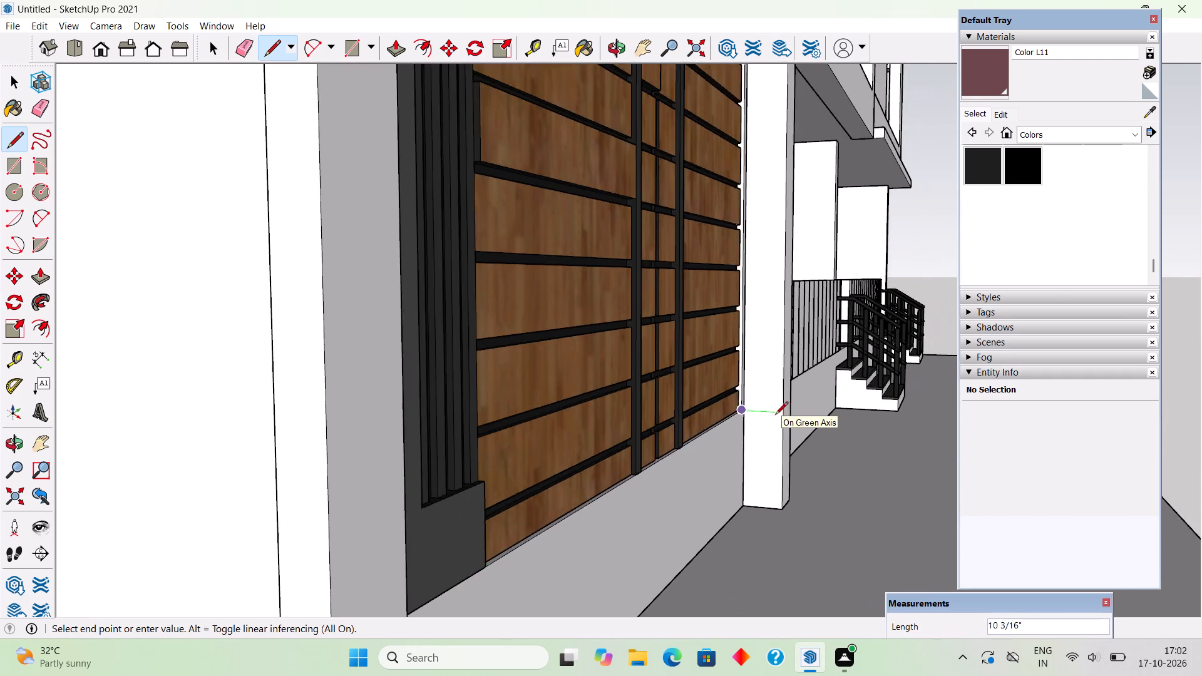
scroll(775, 416, "down", 6)
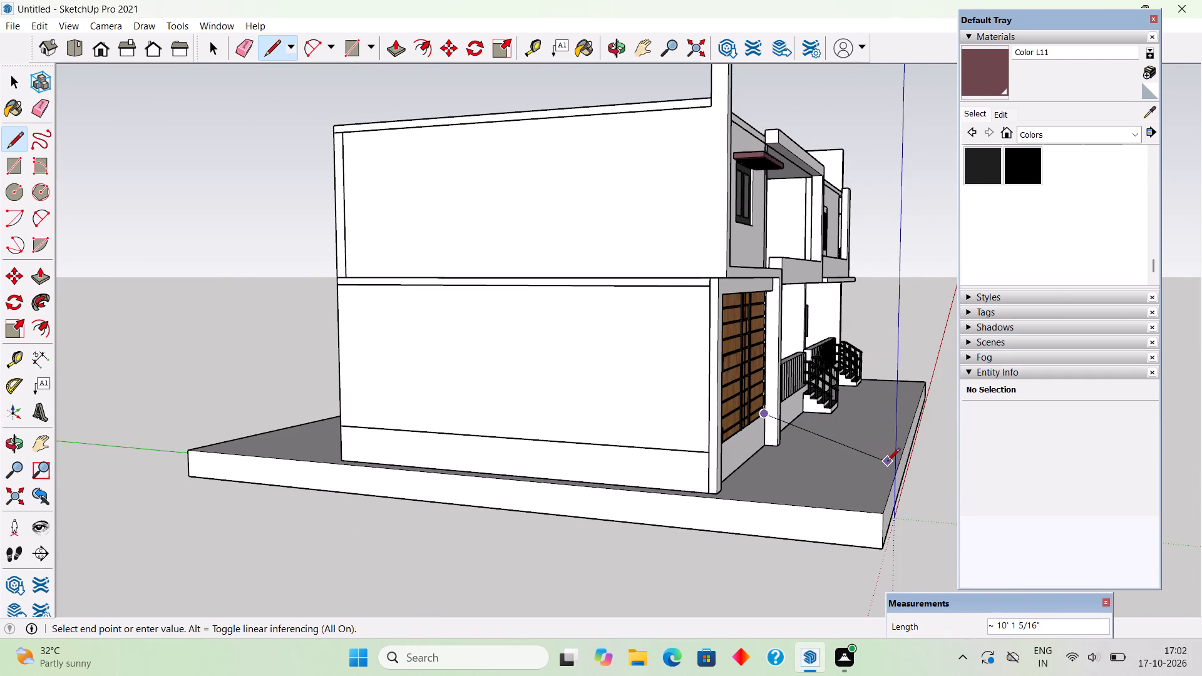
scroll(887, 462, "up", 7)
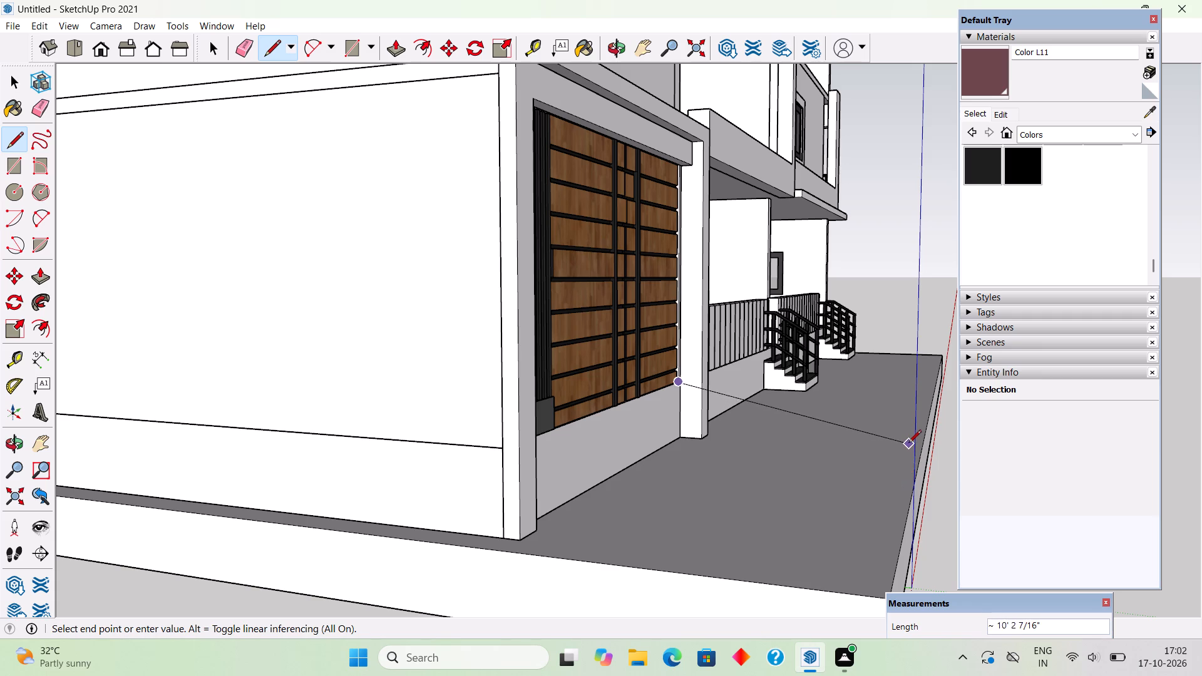
middle_click_drag(908, 442, 558, 468)
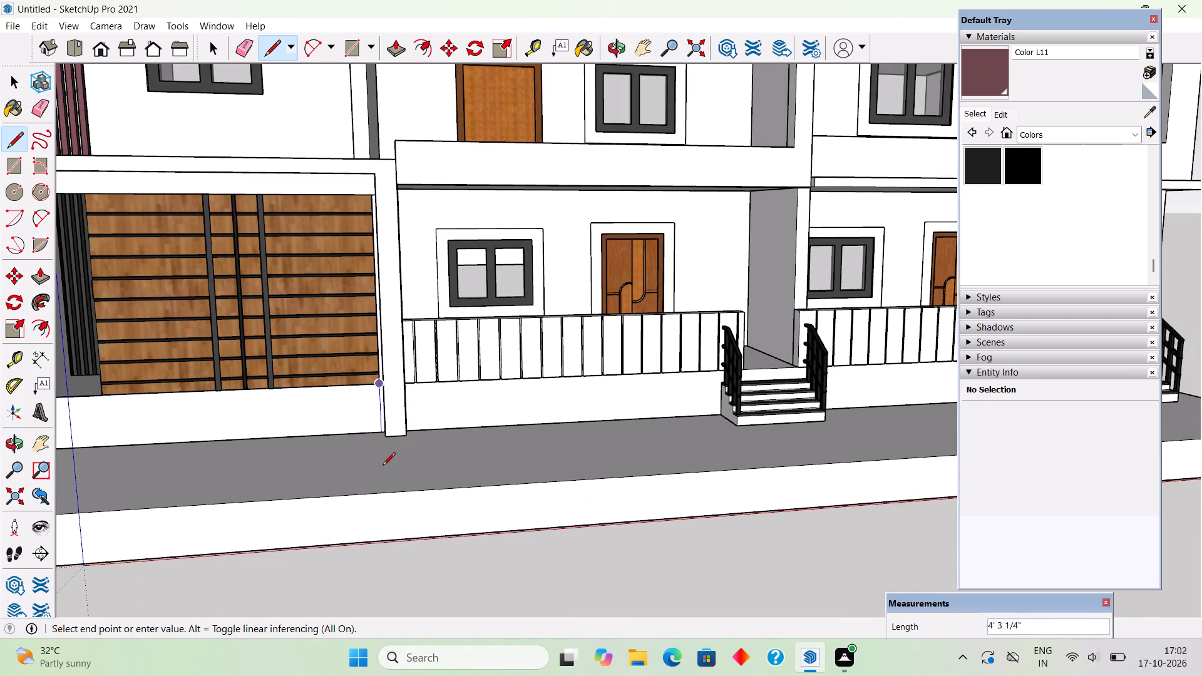
middle_click_drag(397, 506, 587, 534)
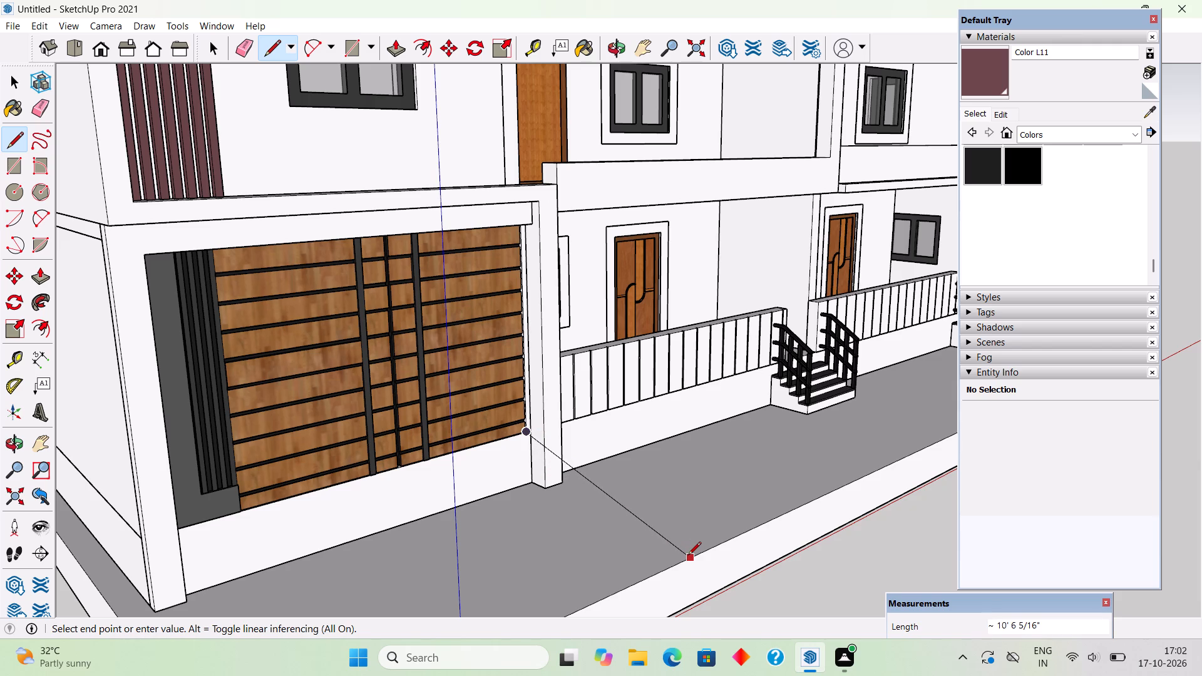
middle_click_drag(688, 556, 394, 506)
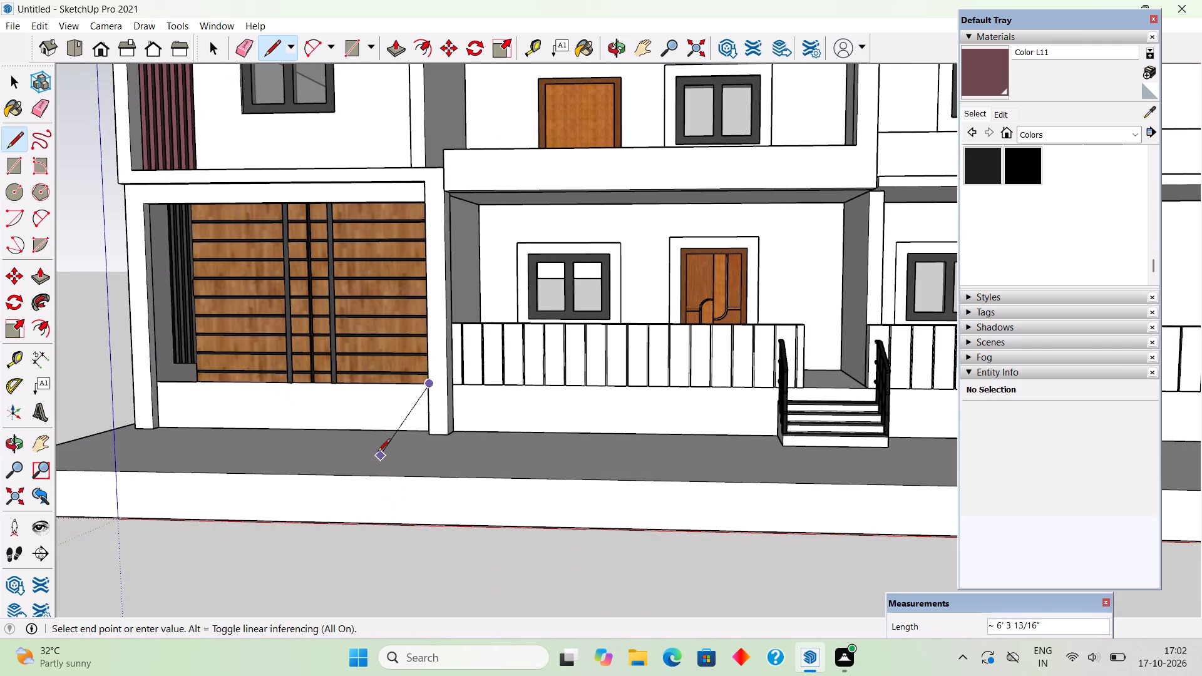
middle_click_drag(369, 448, 282, 392)
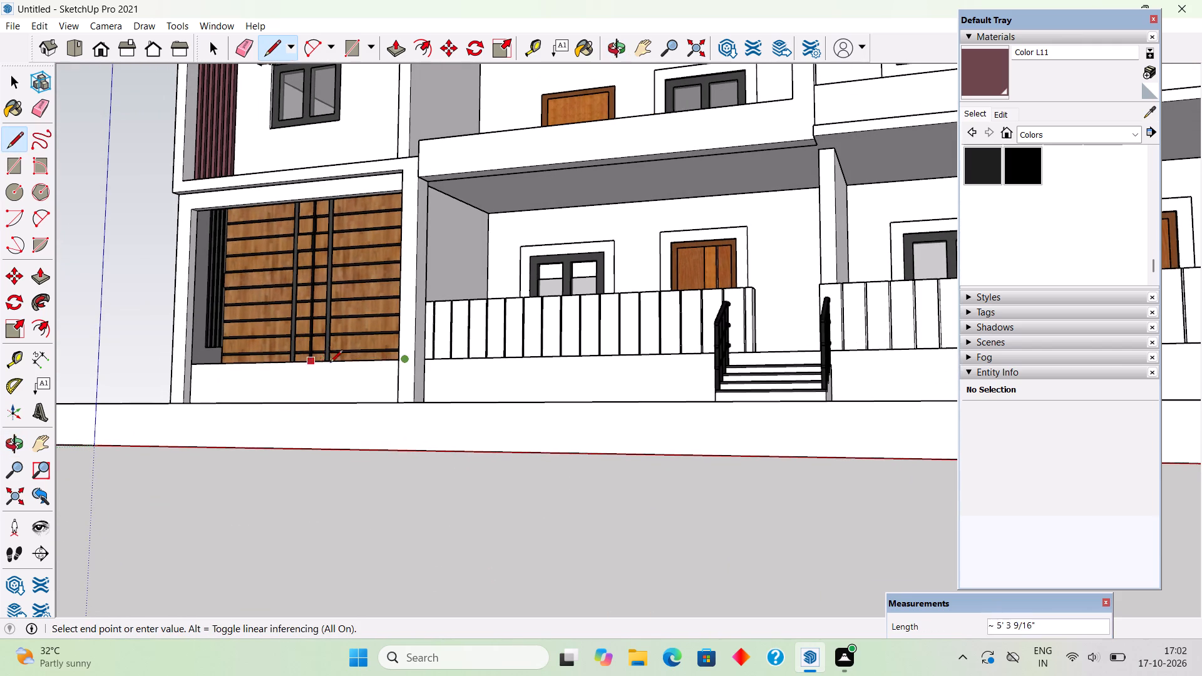
middle_click_drag(370, 394, 198, 513)
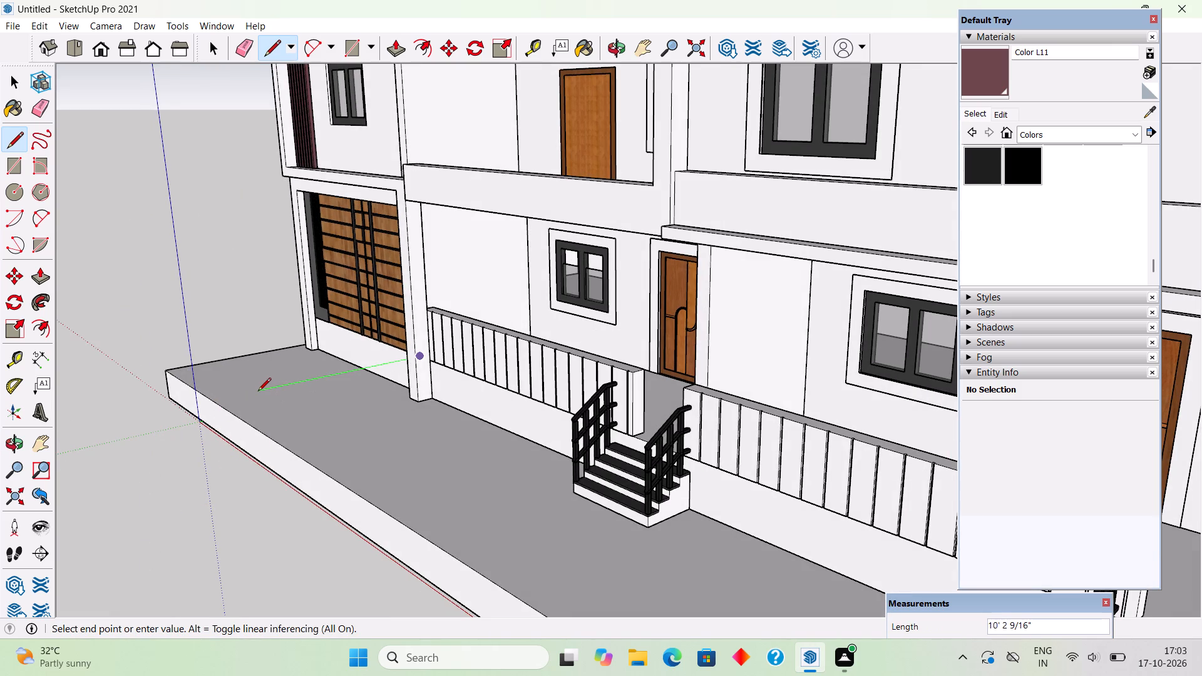
left_click(258, 392)
left_click(269, 437)
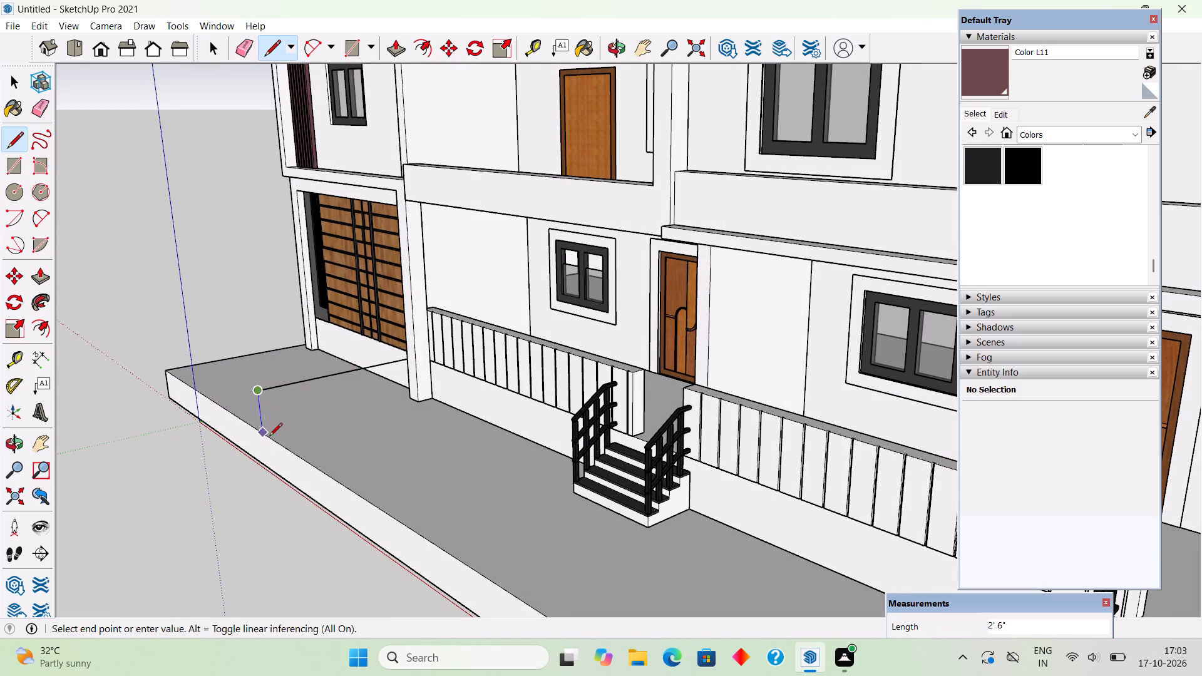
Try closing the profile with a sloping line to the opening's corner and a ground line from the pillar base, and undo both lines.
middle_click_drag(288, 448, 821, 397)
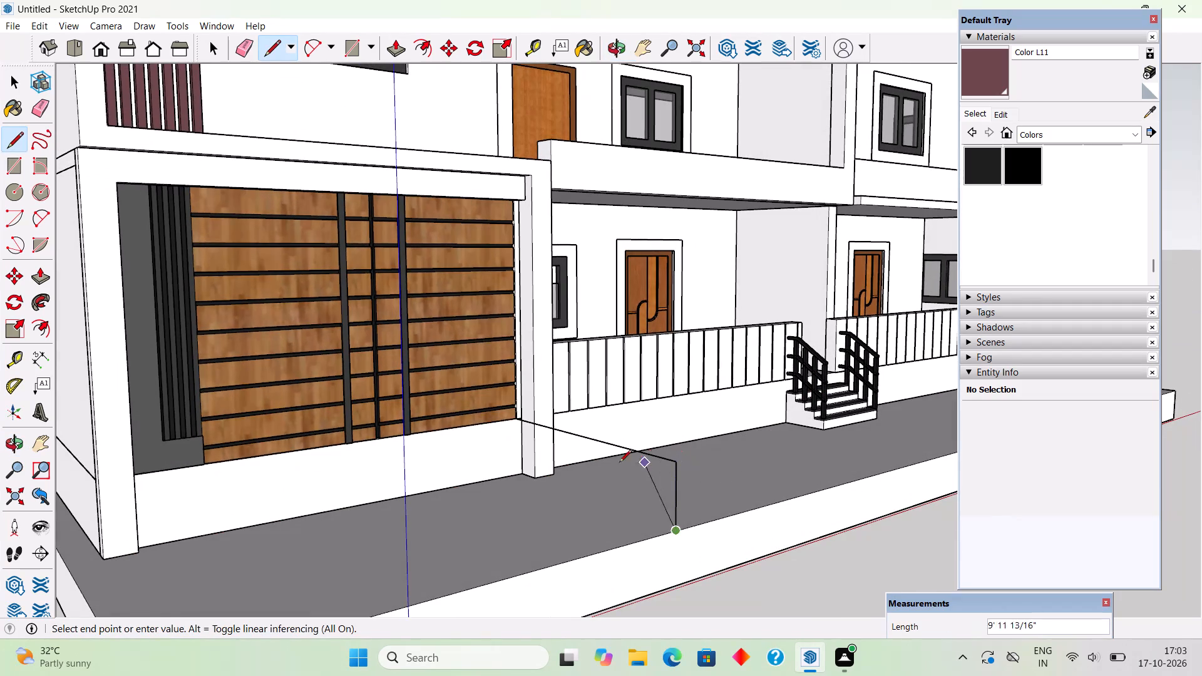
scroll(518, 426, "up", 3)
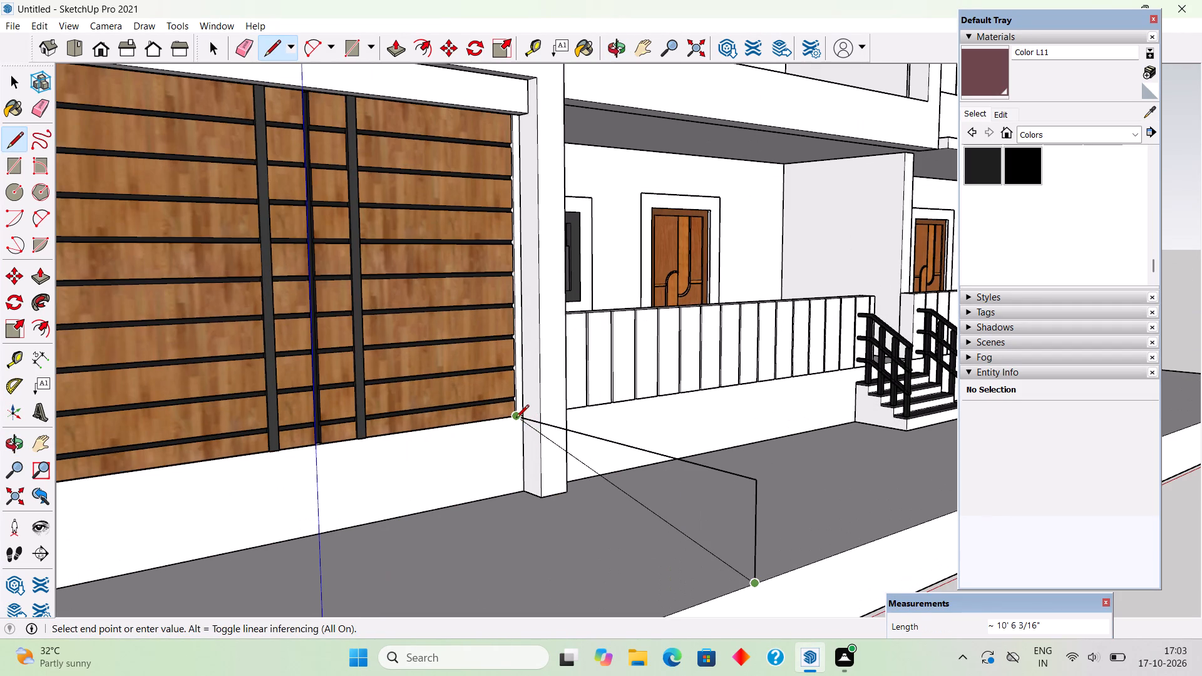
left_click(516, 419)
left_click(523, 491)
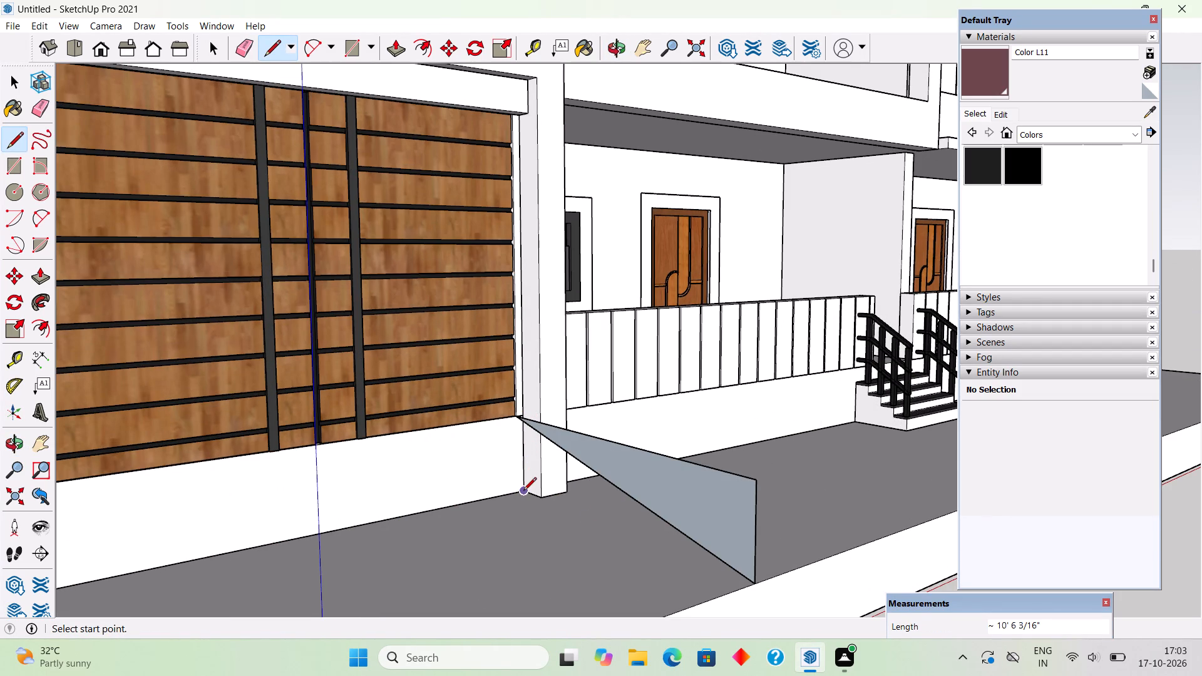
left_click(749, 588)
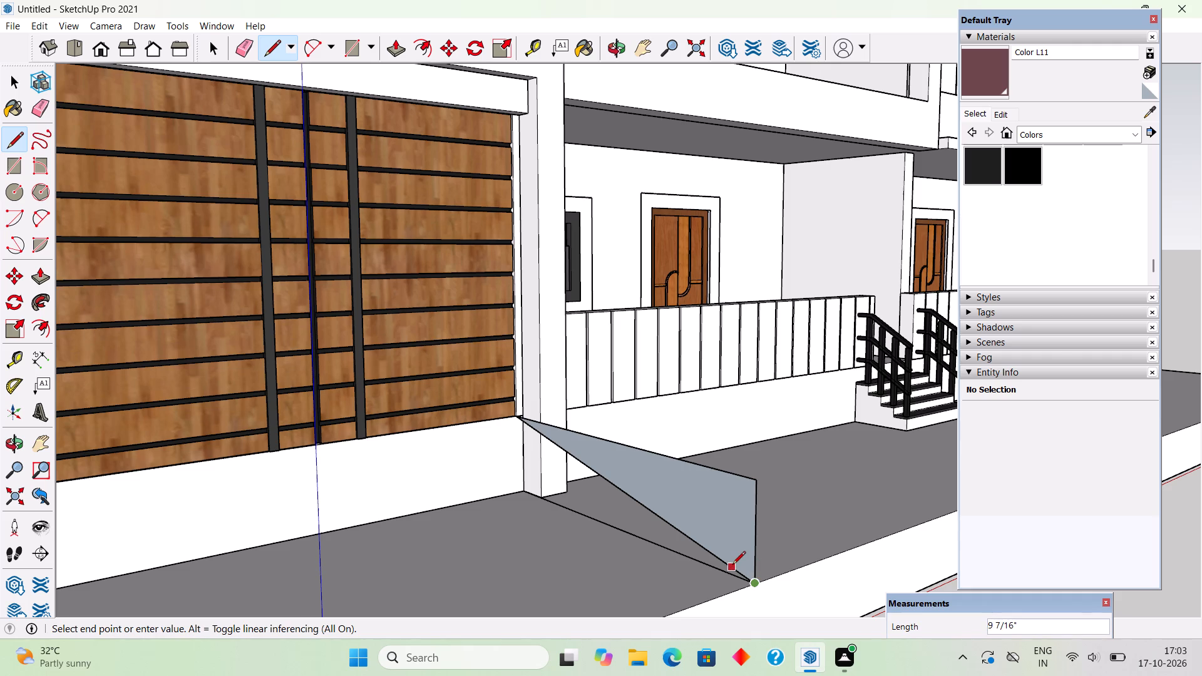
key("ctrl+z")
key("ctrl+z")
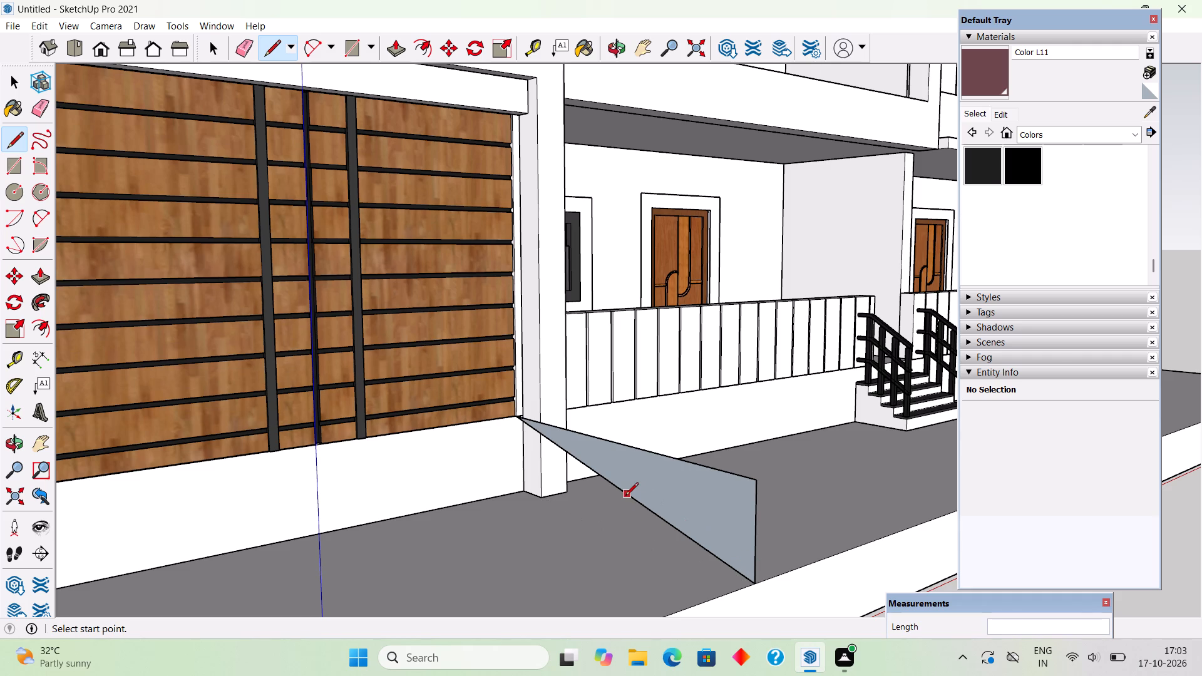
Delete the horizontal line running outward from the opening's lower corner.
key("space")
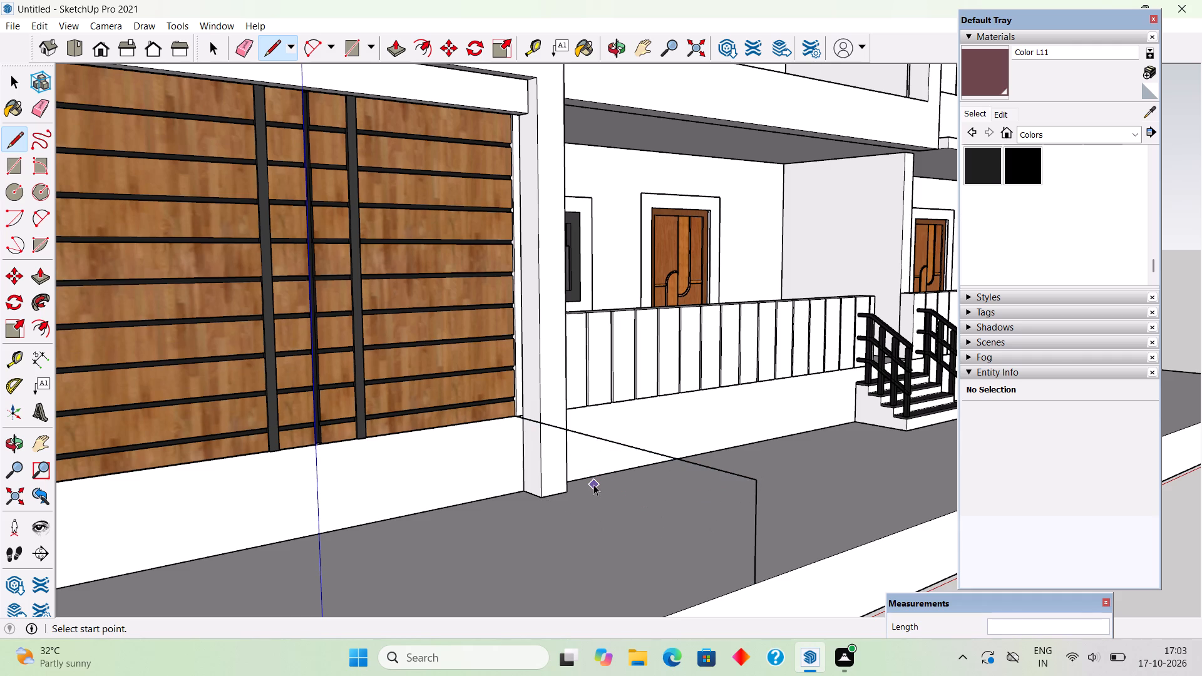
scroll(564, 443, "up", 3)
left_click(595, 435)
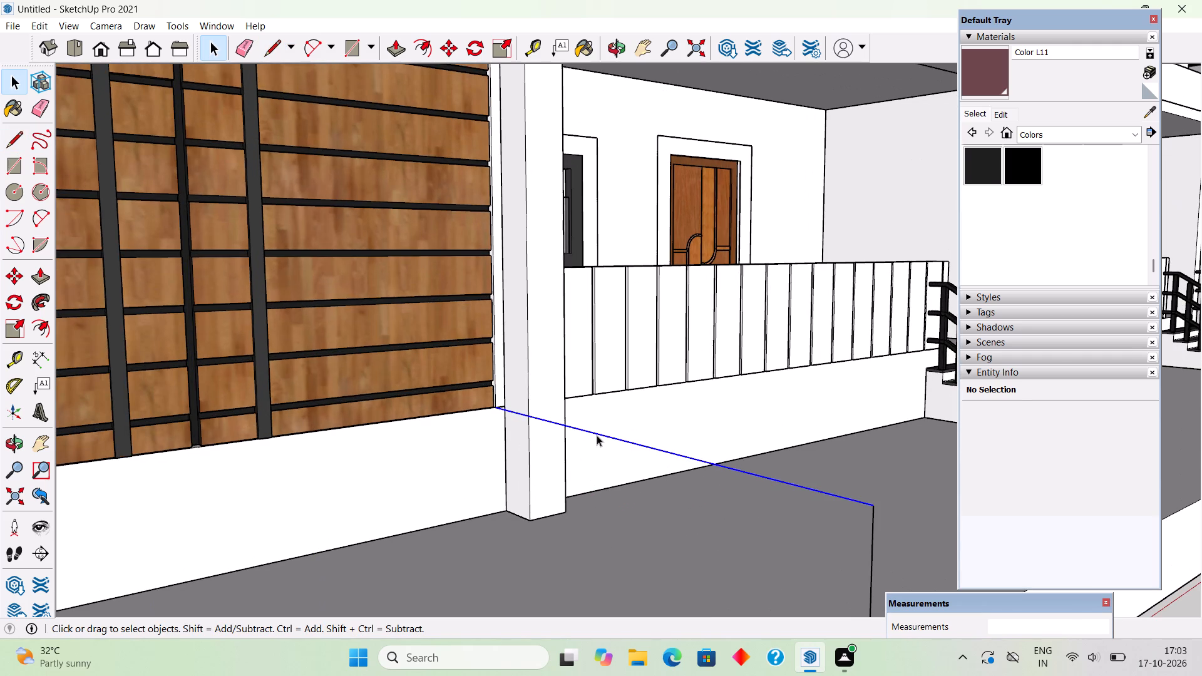
key("Delete")
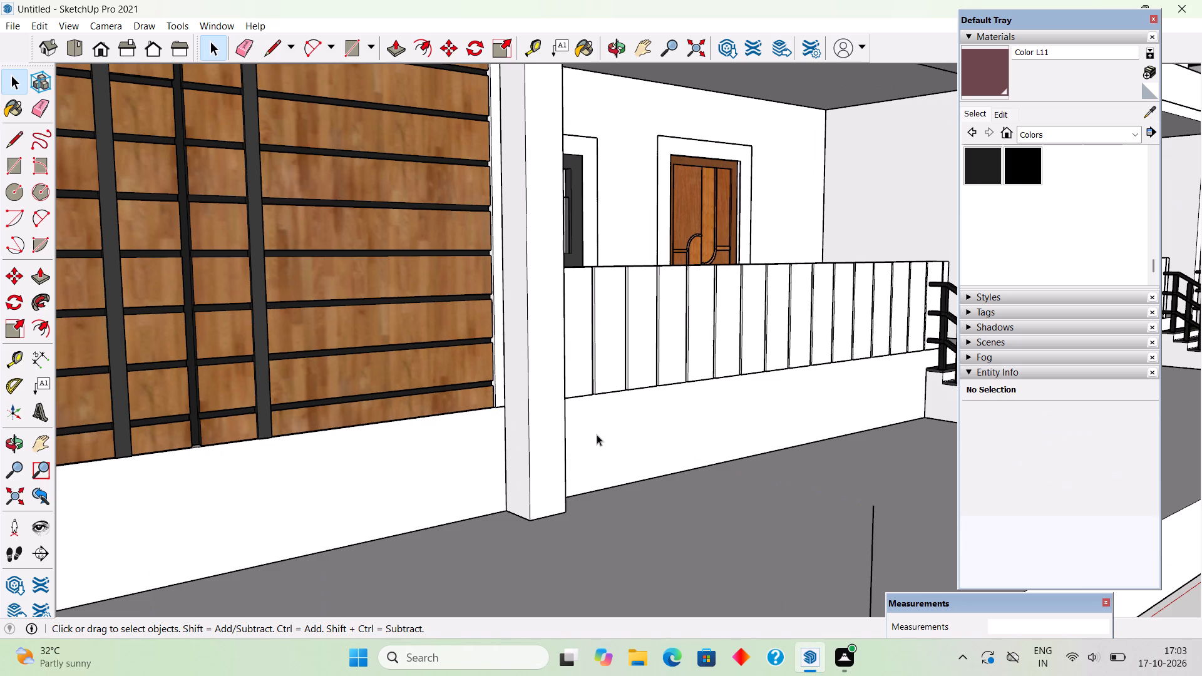
Draw a closed triangular ramp profile: about 10' 6 3/16" sloping to the plinth edge, 10' 2 9/16" back along the ground, and 2' 6" up.
key("l")
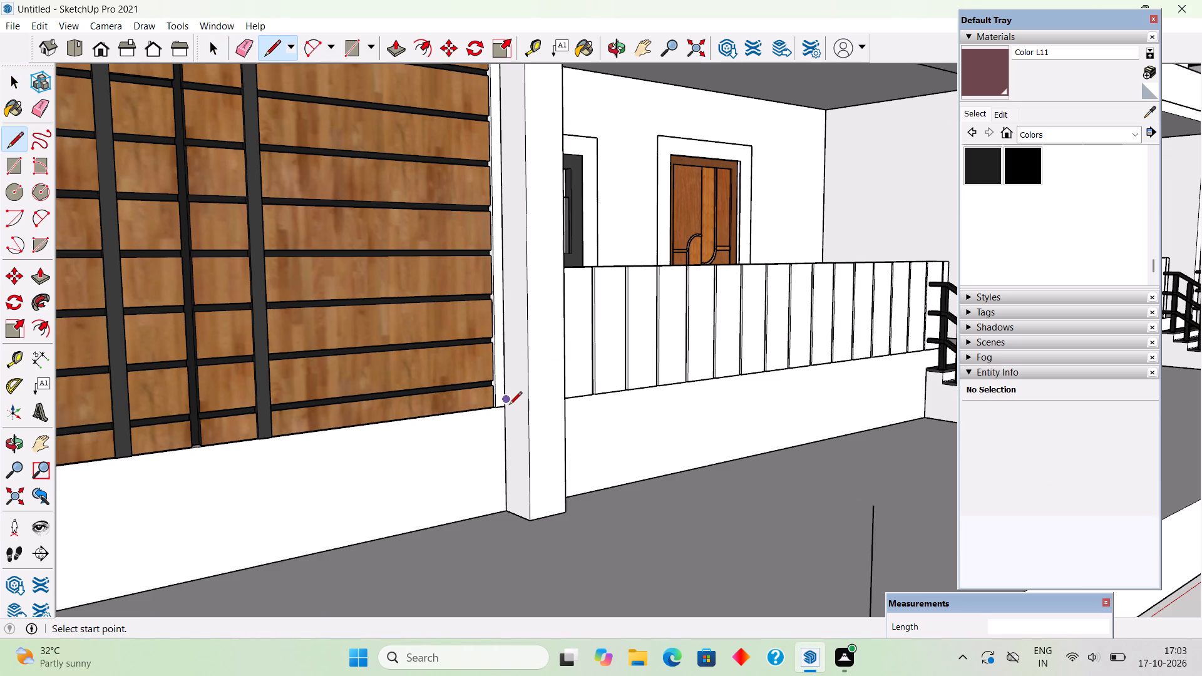
scroll(509, 406, "up", 16)
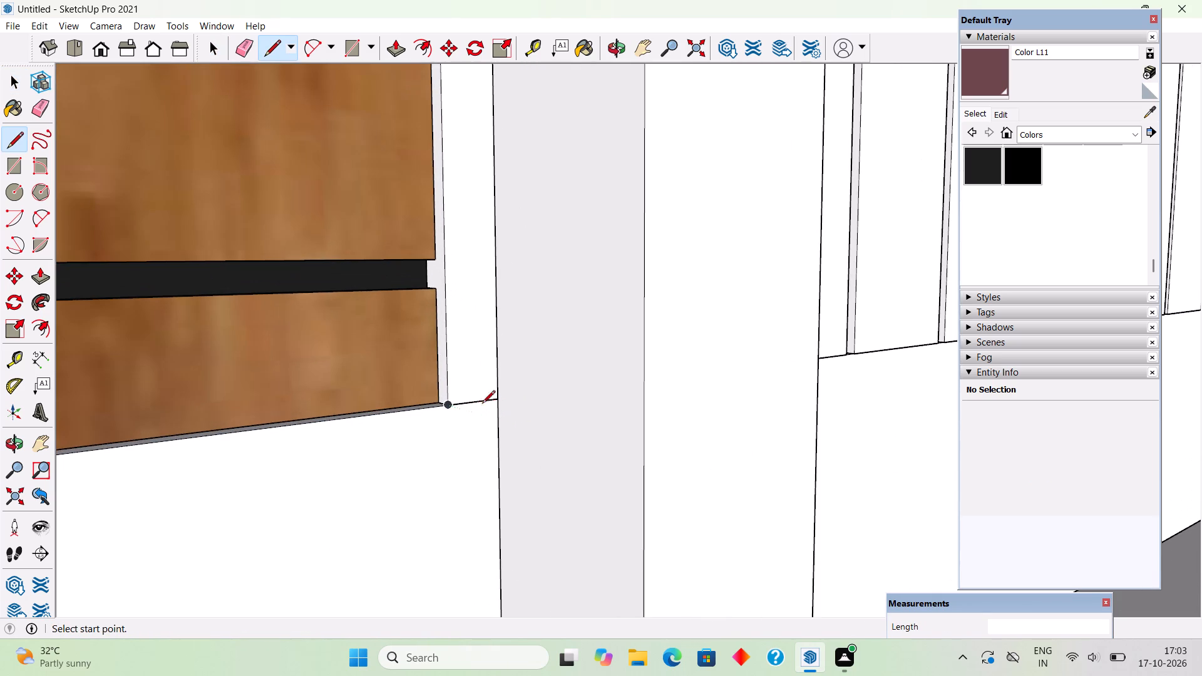
scroll(495, 397, "down", 4)
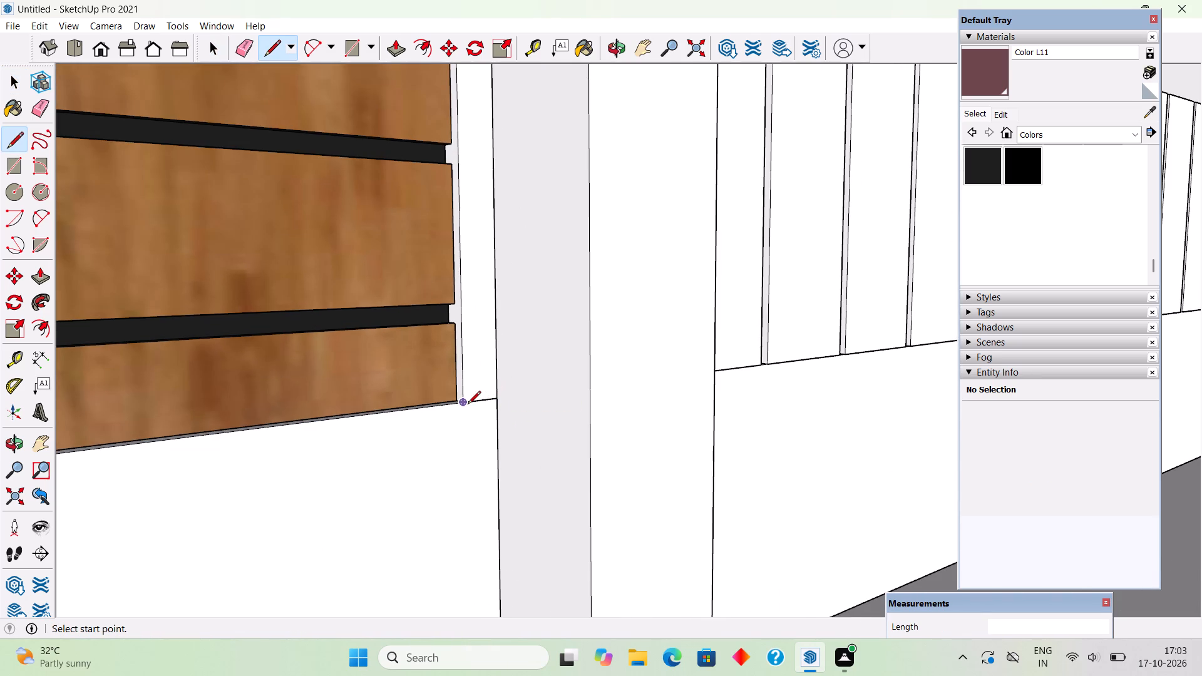
left_click(468, 405)
scroll(475, 397, "down", 15)
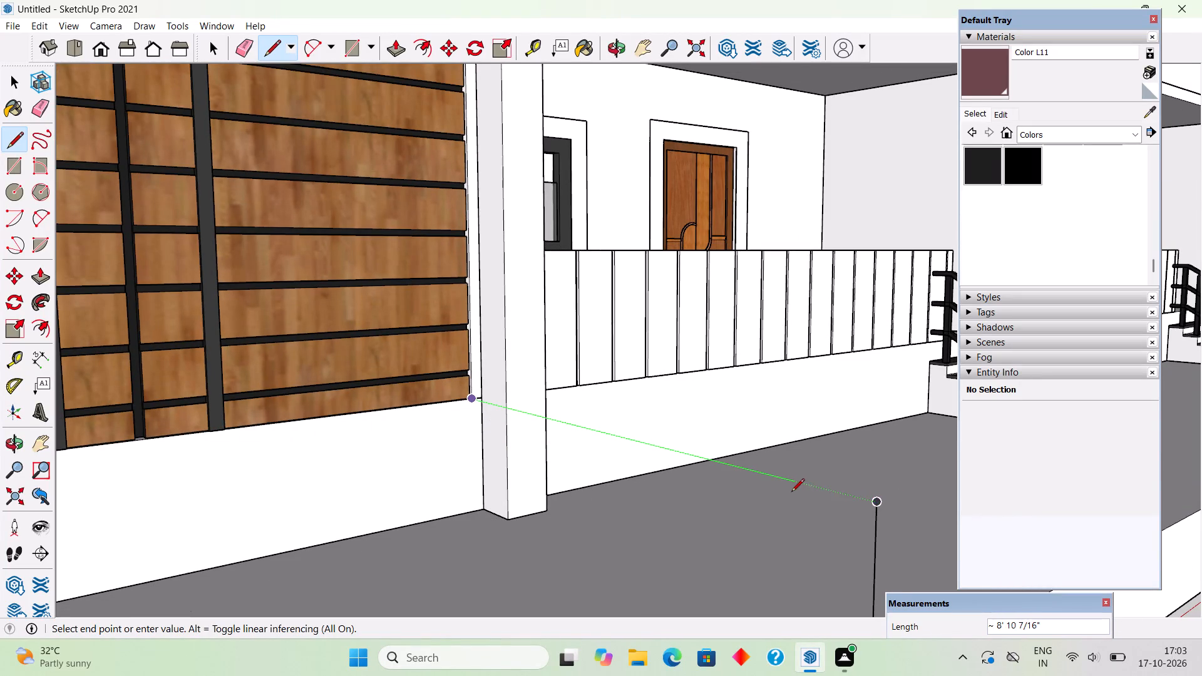
scroll(791, 493, "down", 4)
left_click(834, 597)
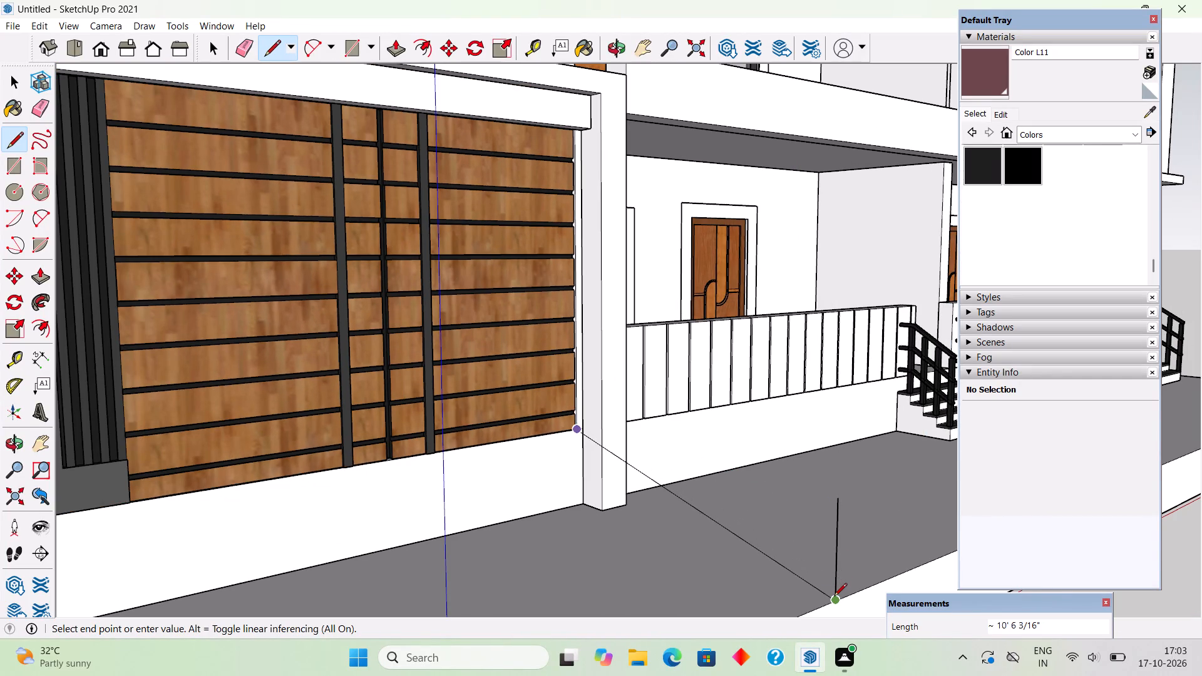
scroll(585, 504, "up", 4)
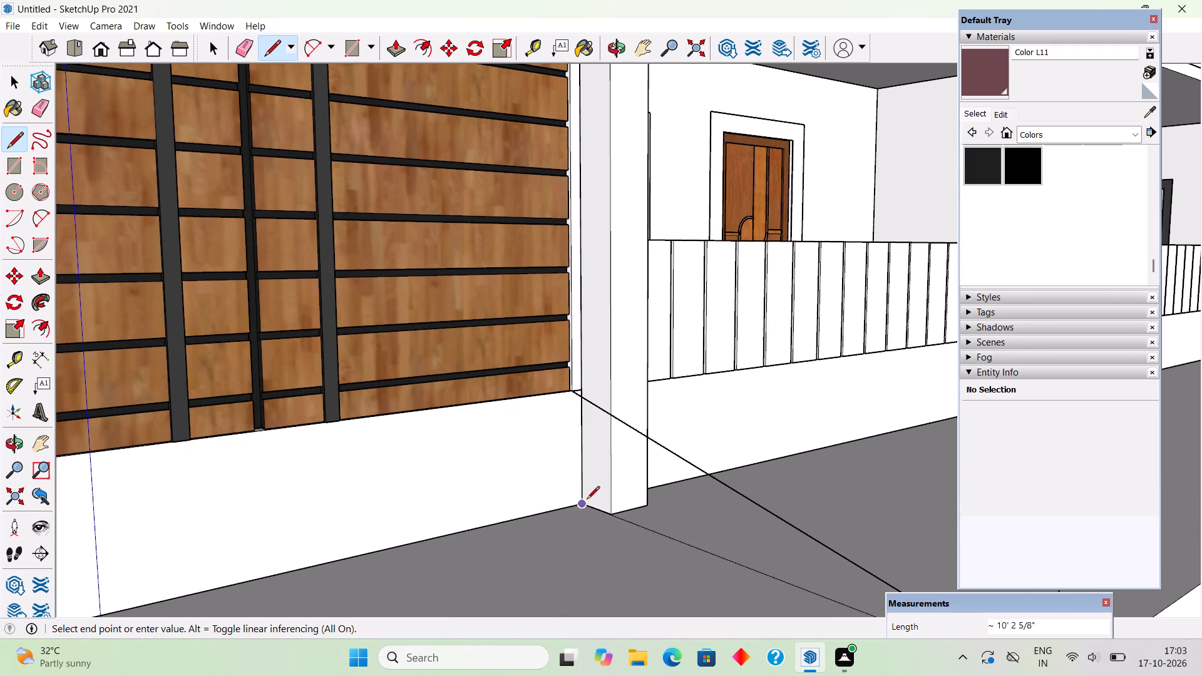
scroll(585, 497, "up", 4)
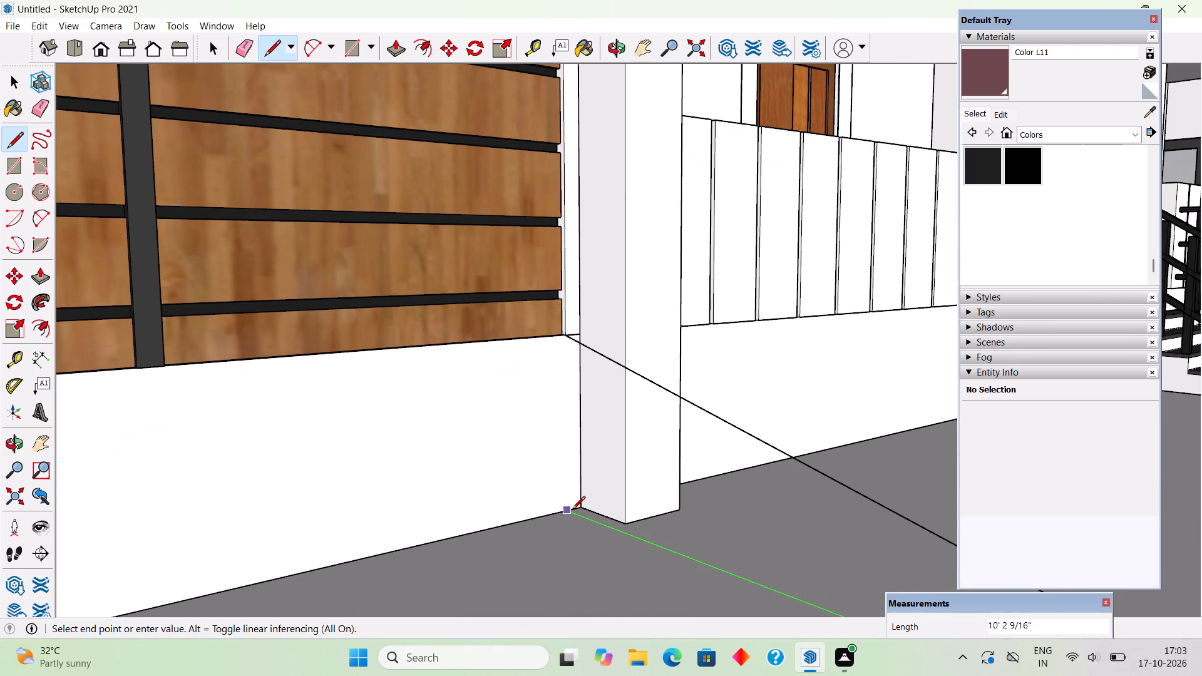
left_click(572, 510)
left_click(562, 340)
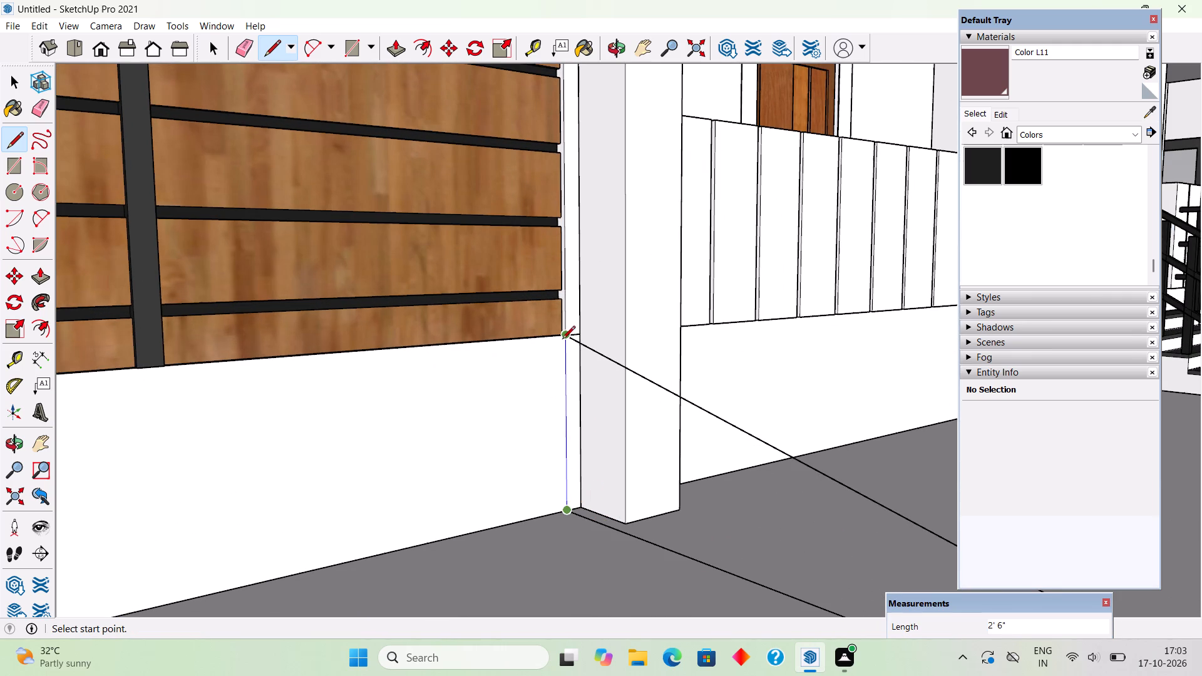
Push/Pull the triangular profile about 15' 1/8" across the wood-slat opening to the corner pillar to form a ramp.
key("p")
left_click(645, 434)
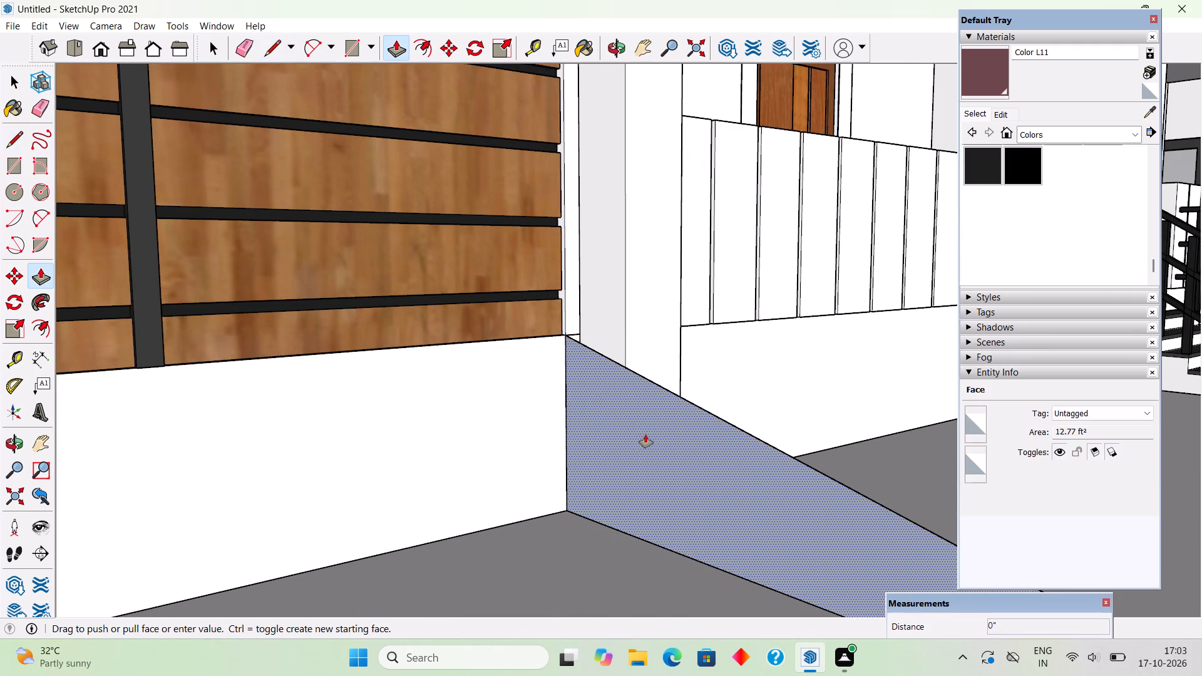
scroll(493, 448, "down", 16)
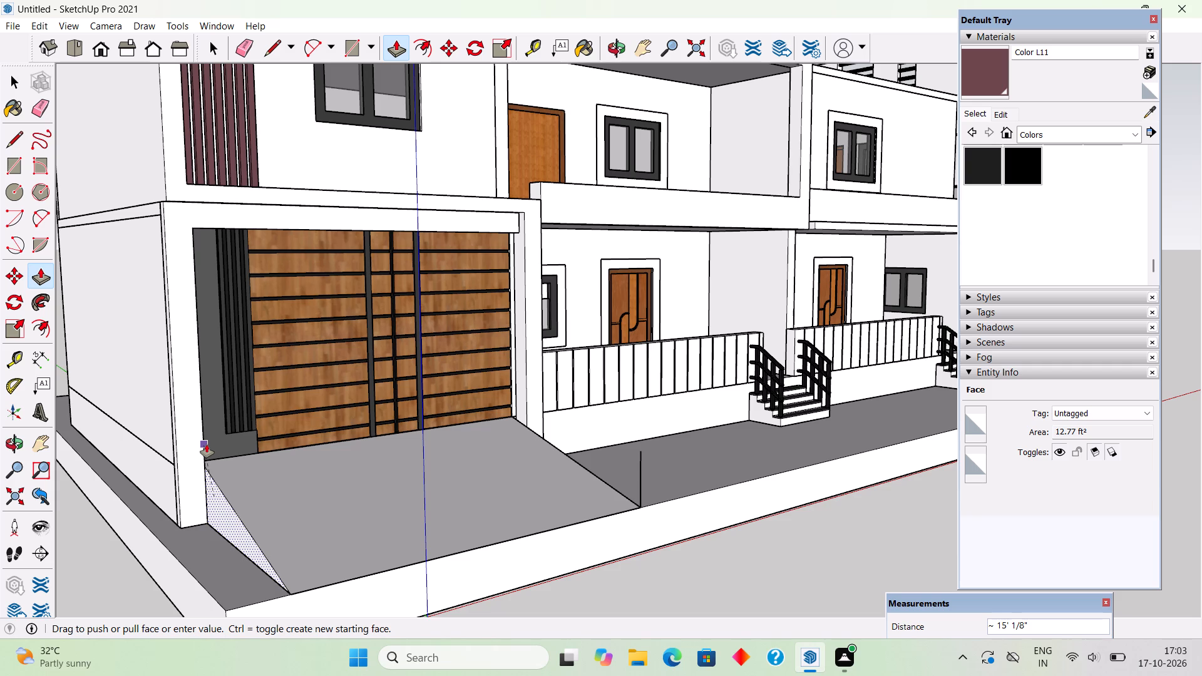
left_click(207, 444)
key("space")
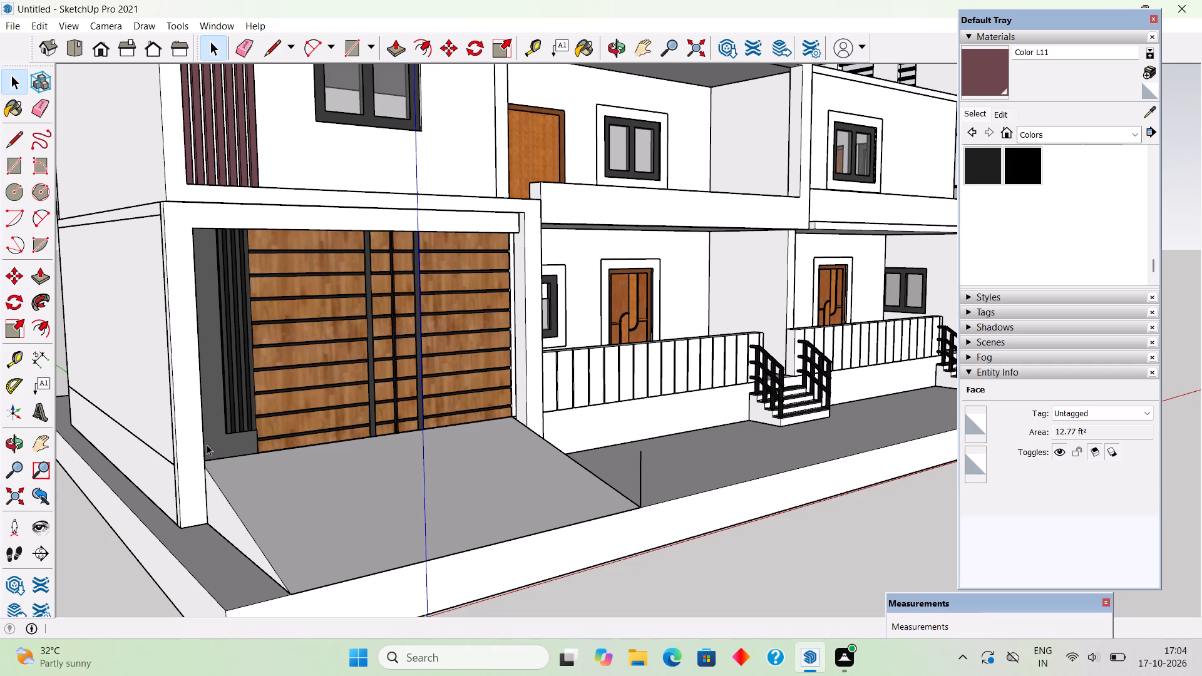
Delete the leftover vertical line standing at the ramp's outer corner on the plinth edge.
scroll(207, 444, "down", 1)
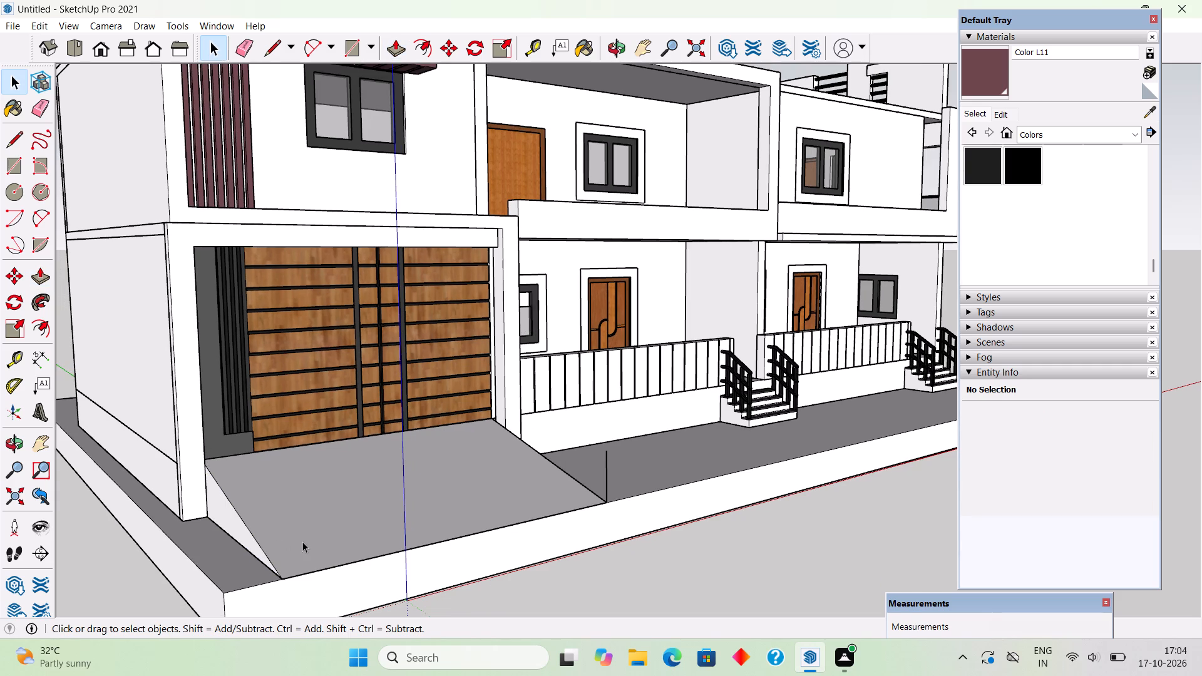
middle_click_drag(440, 556, 301, 553)
scroll(538, 501, "up", 9)
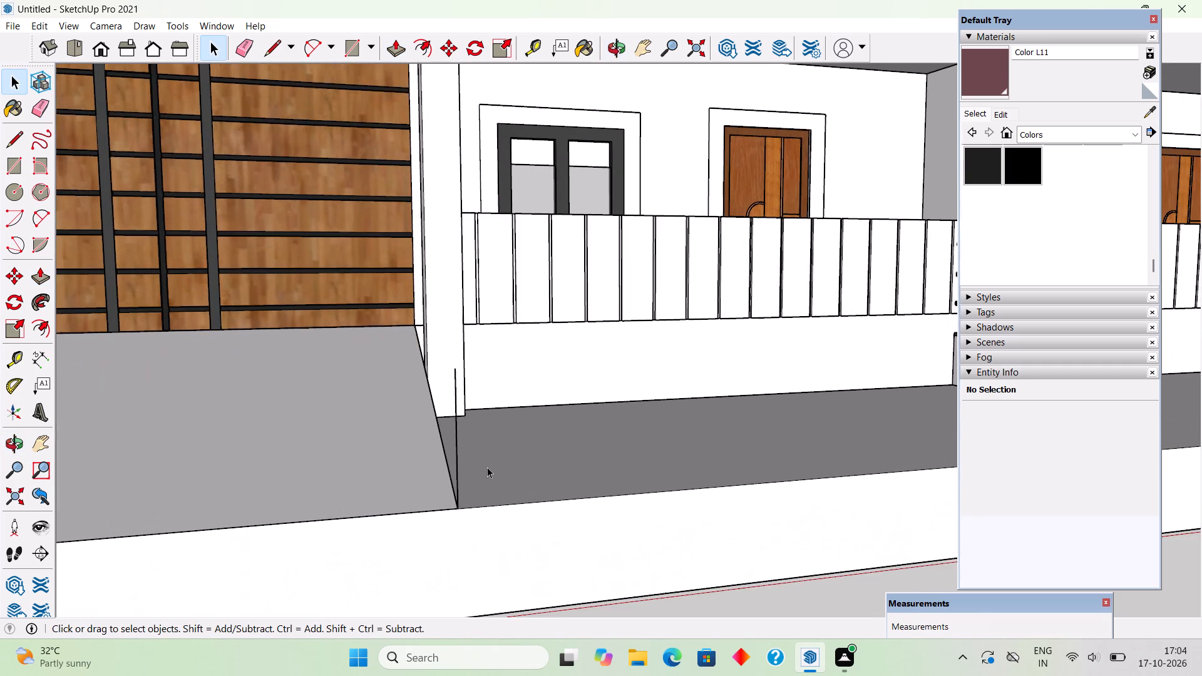
middle_click_drag(506, 434, 347, 451)
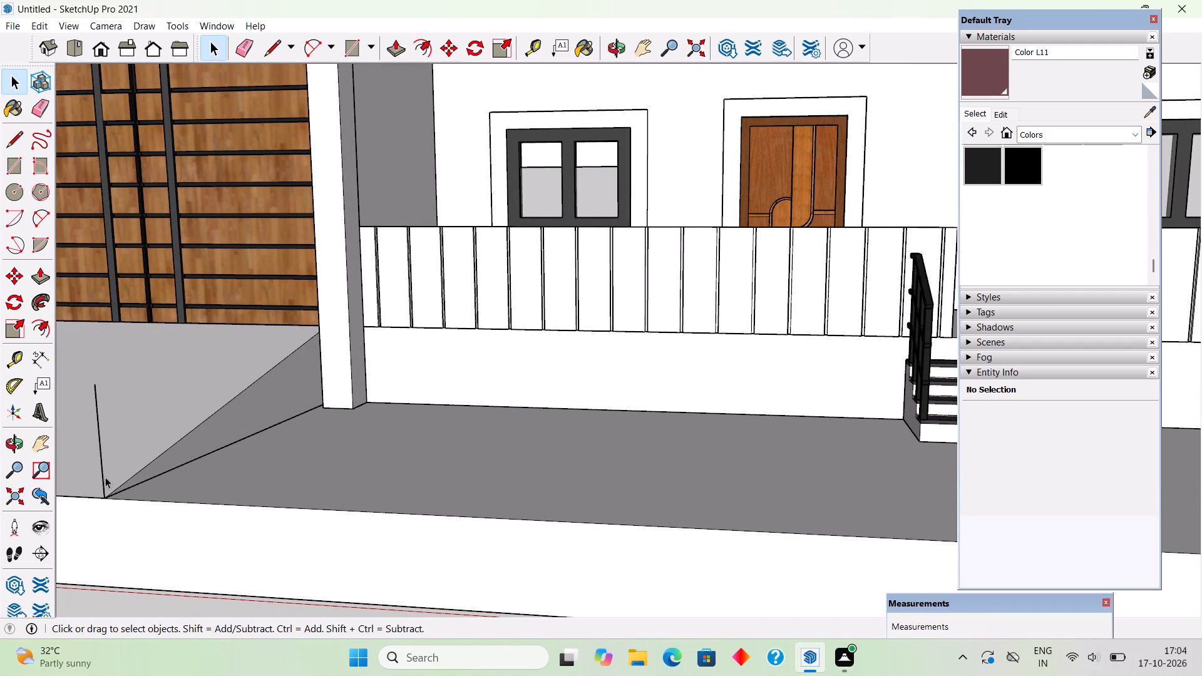
left_click(101, 479)
key("Delete")
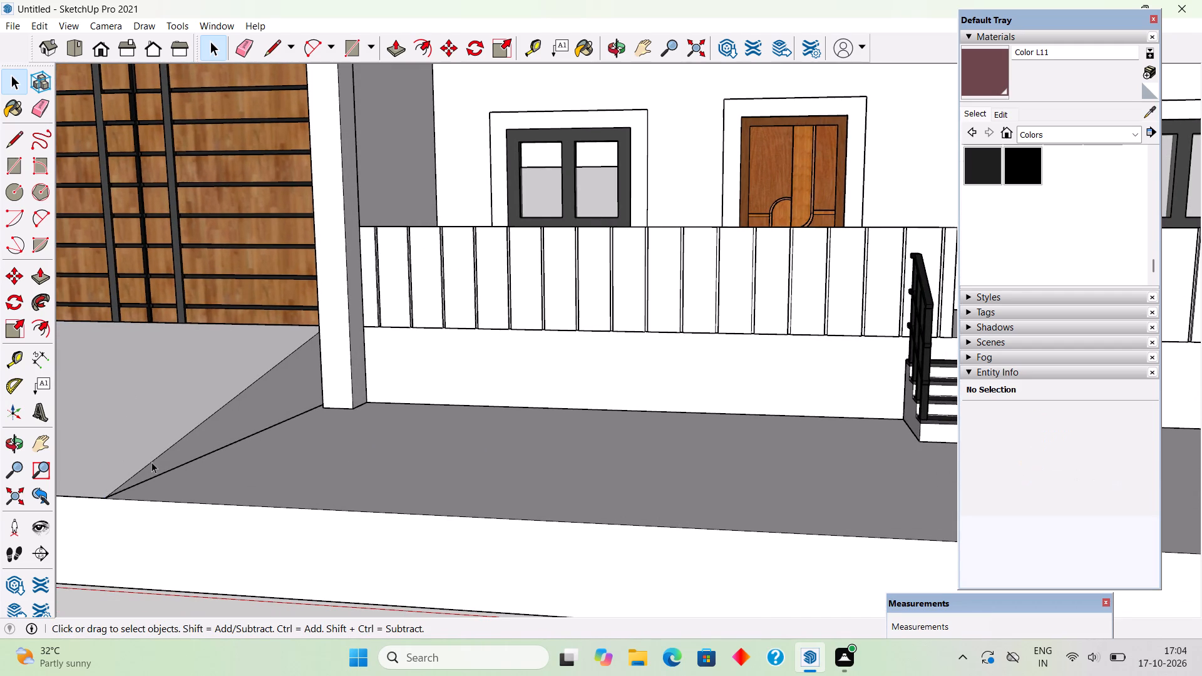
Push/Pull the ramp's triangular side face about 3" outward to meet the corner pillar's edge.
left_click(169, 458)
key("p")
left_click(169, 458)
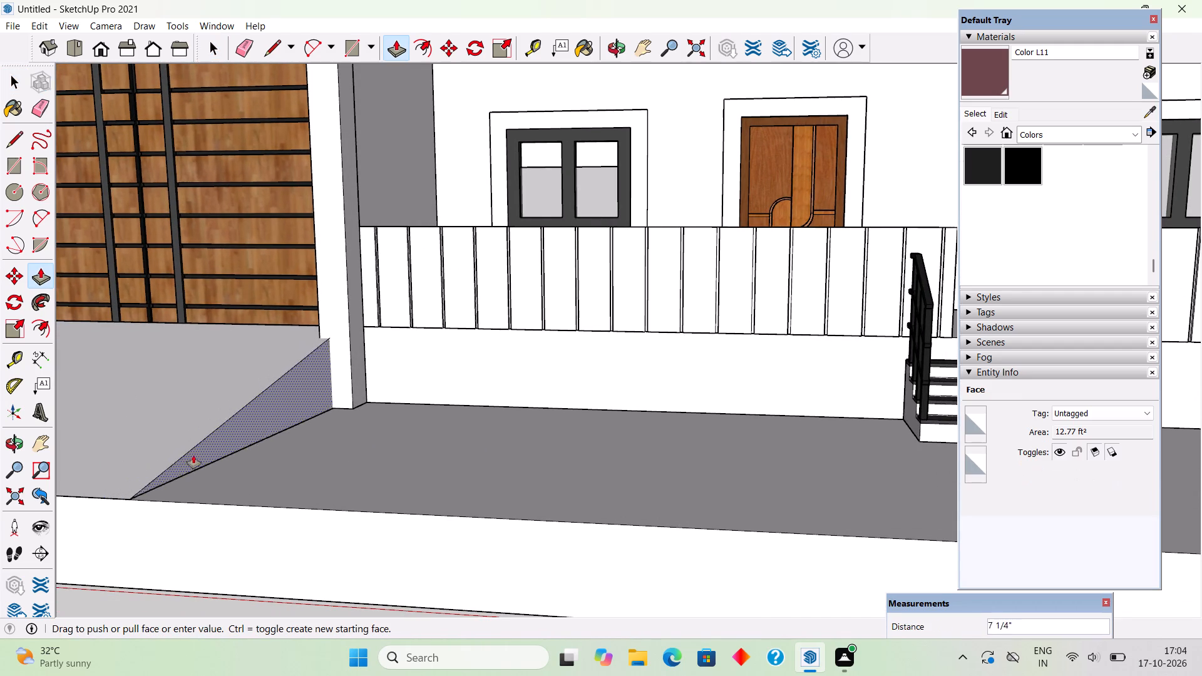
left_click(319, 309)
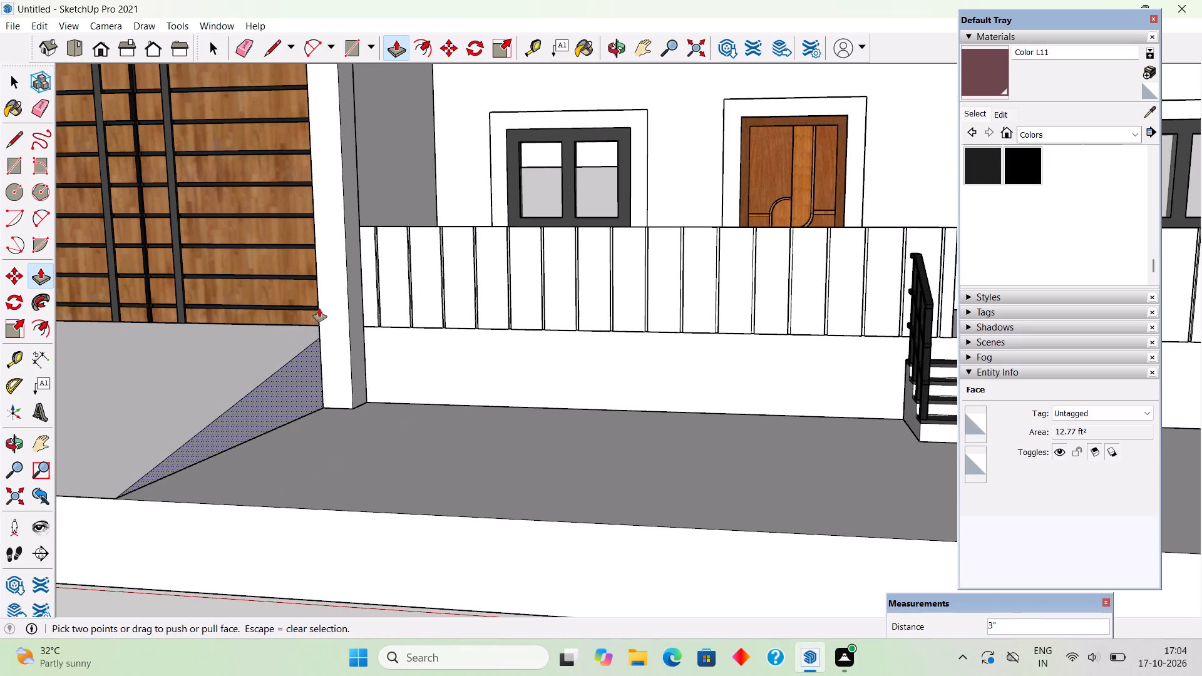
key("space")
Select all connected geometry of the ramp and make it a group.
scroll(332, 326, "down", 14)
middle_click_drag(355, 429, 677, 443)
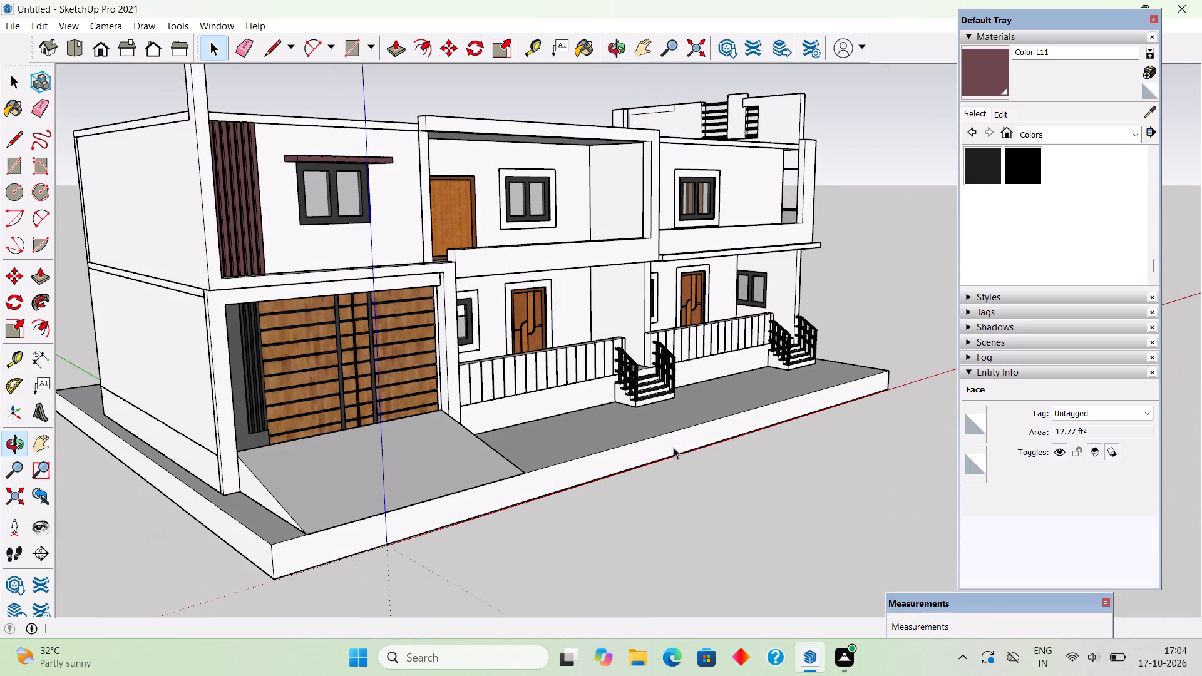
triple_click(347, 486)
right_click(347, 484)
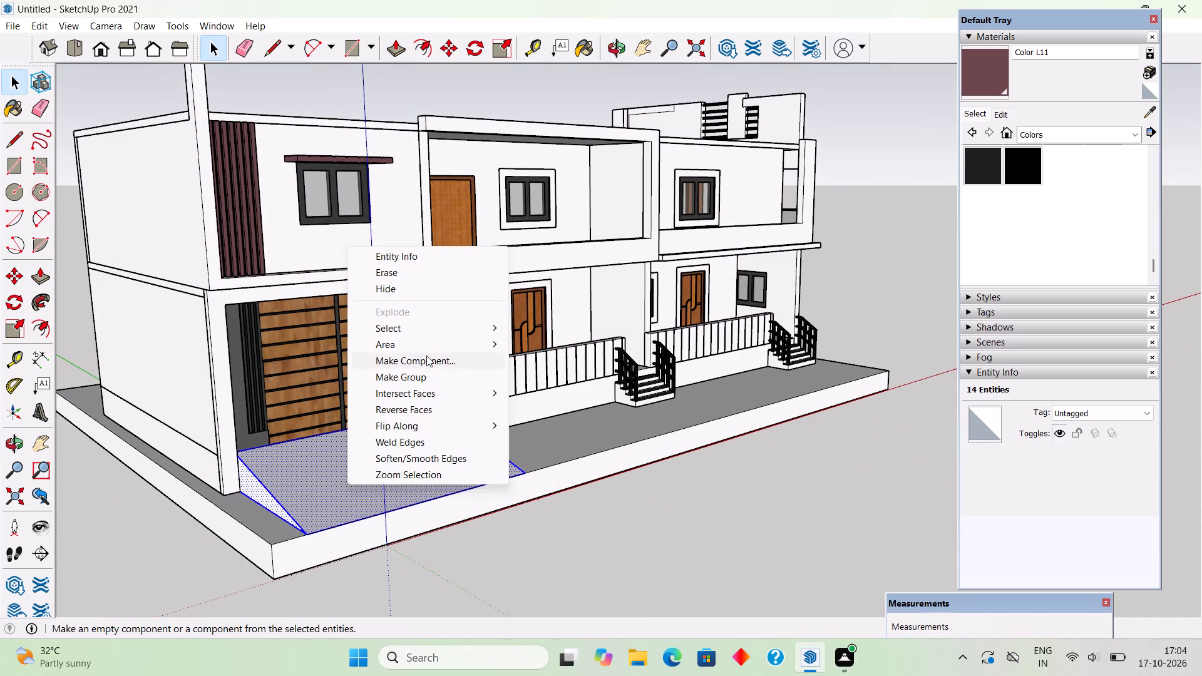
left_click(429, 385)
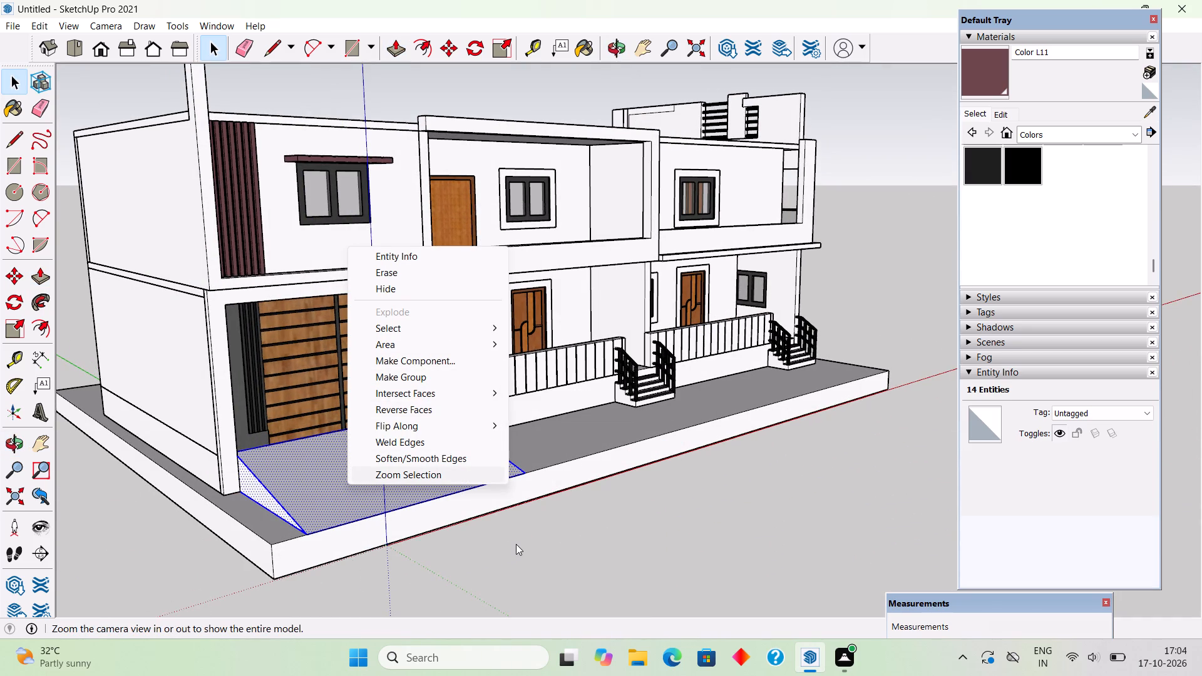
left_click(461, 378)
left_click(537, 535)
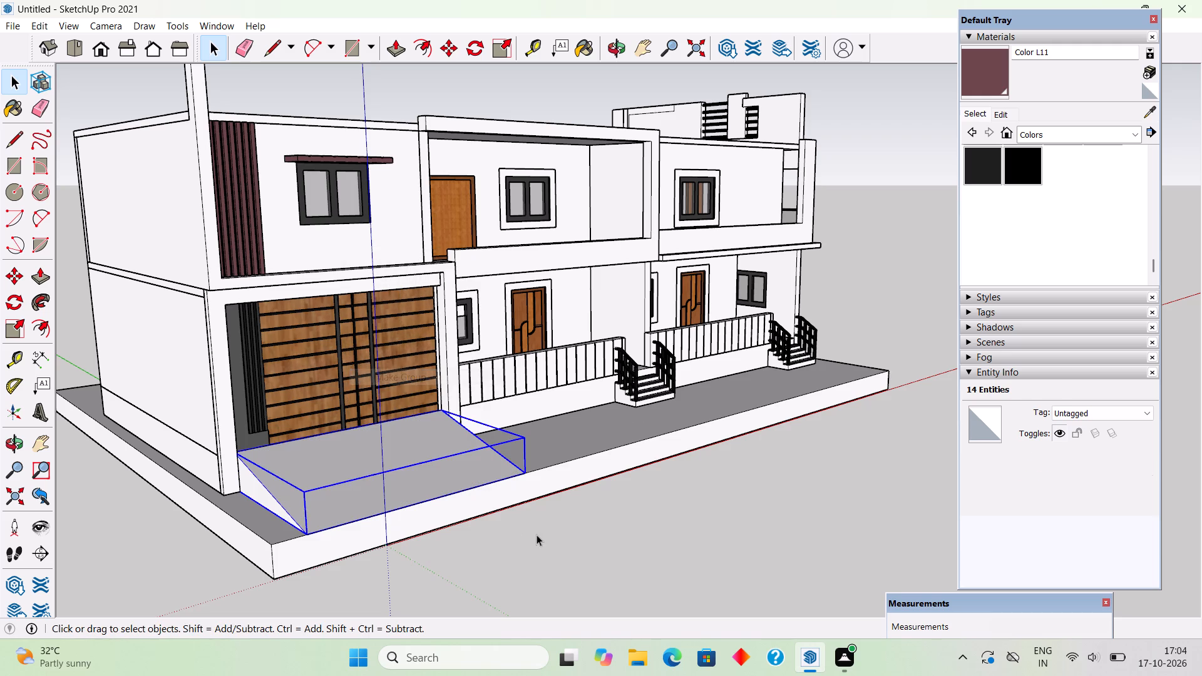
Examine the whole house with the finished ramp from the front, both sides and above.
middle_click_drag(543, 529, 408, 540)
scroll(408, 540, "down", 3)
middle_click_drag(398, 547, 653, 530)
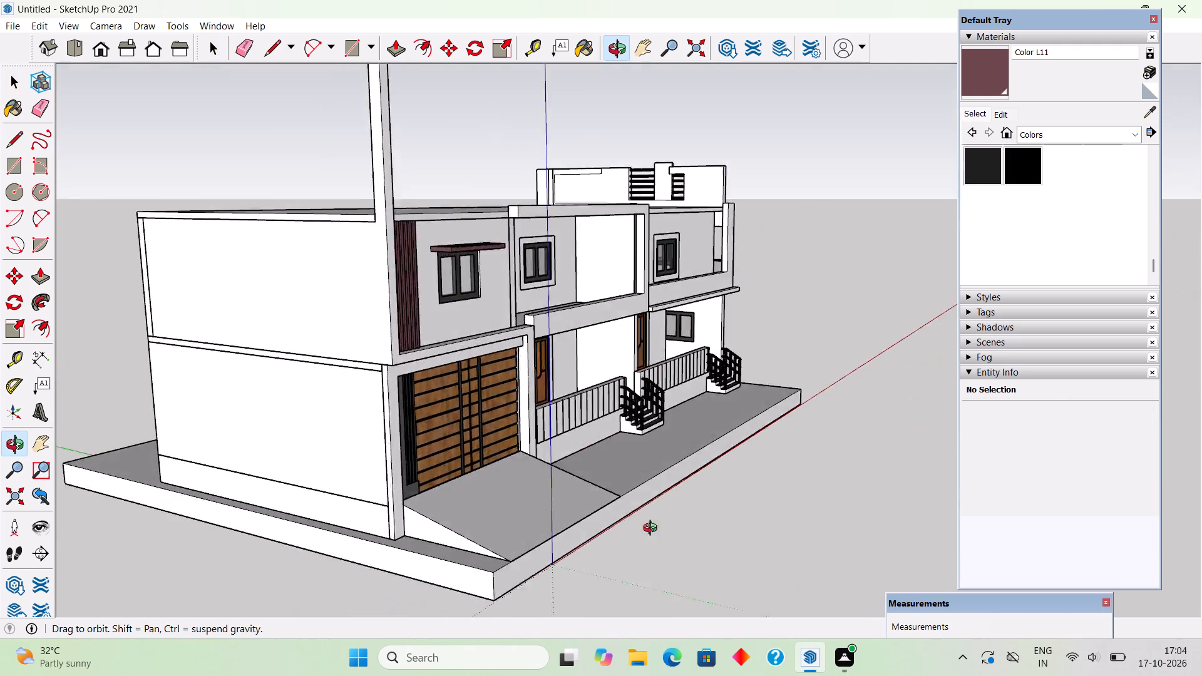
middle_click_drag(653, 530, 290, 459)
middle_click_drag(592, 522, 512, 647)
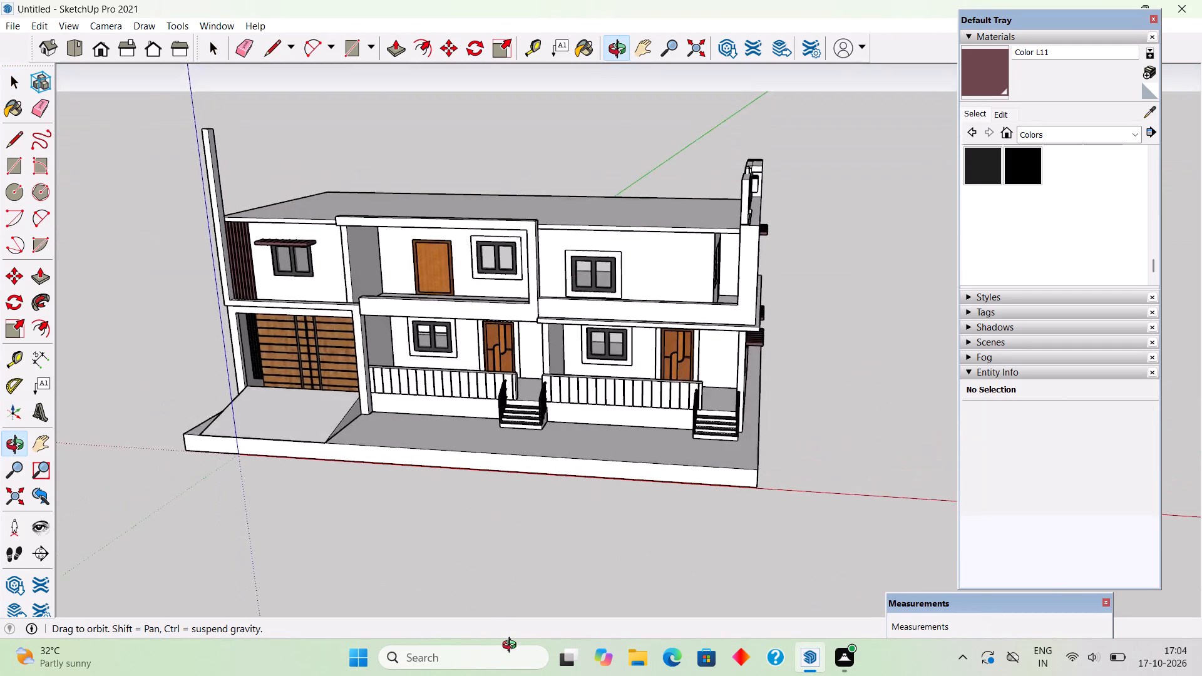
middle_click_drag(512, 647, 604, 675)
middle_click_drag(447, 451, 648, 434)
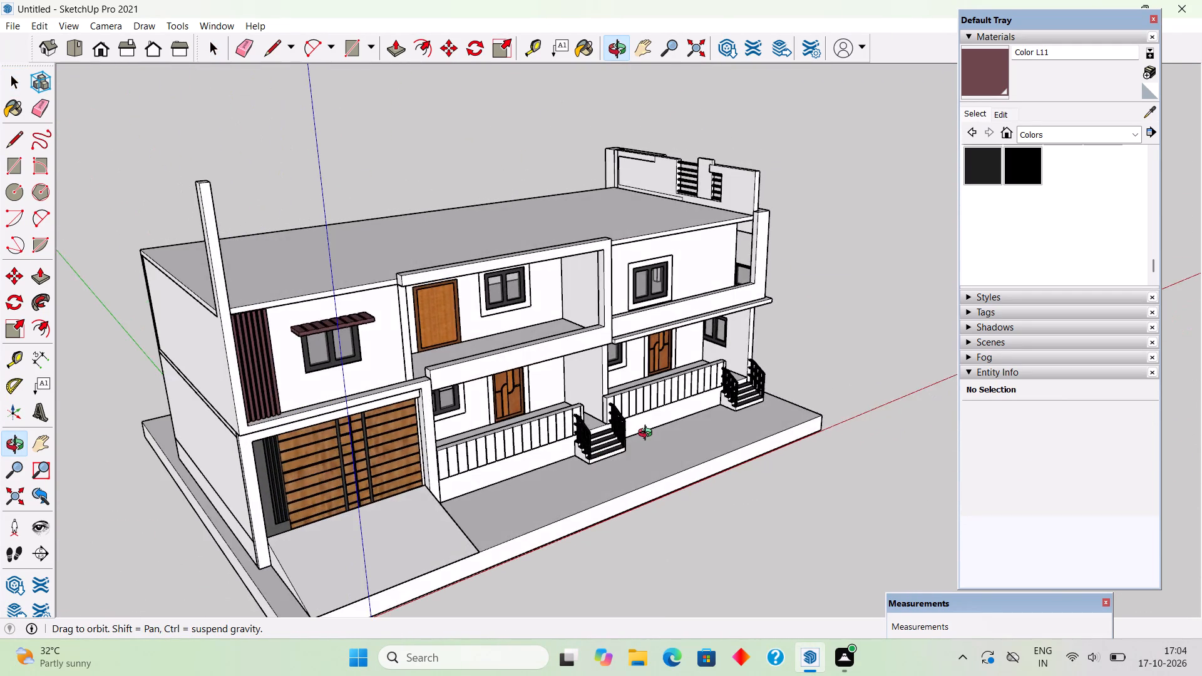
middle_click_drag(648, 434, 469, 379)
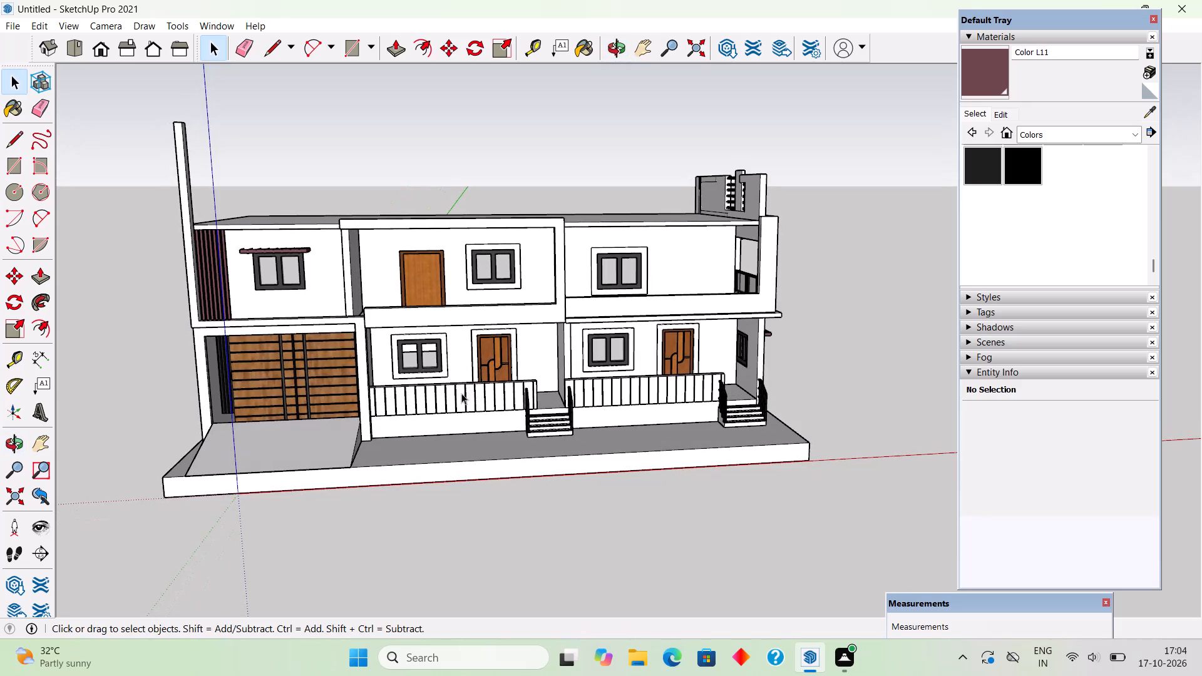
scroll(813, 468, "down", 3)
middle_click_drag(721, 449, 289, 421)
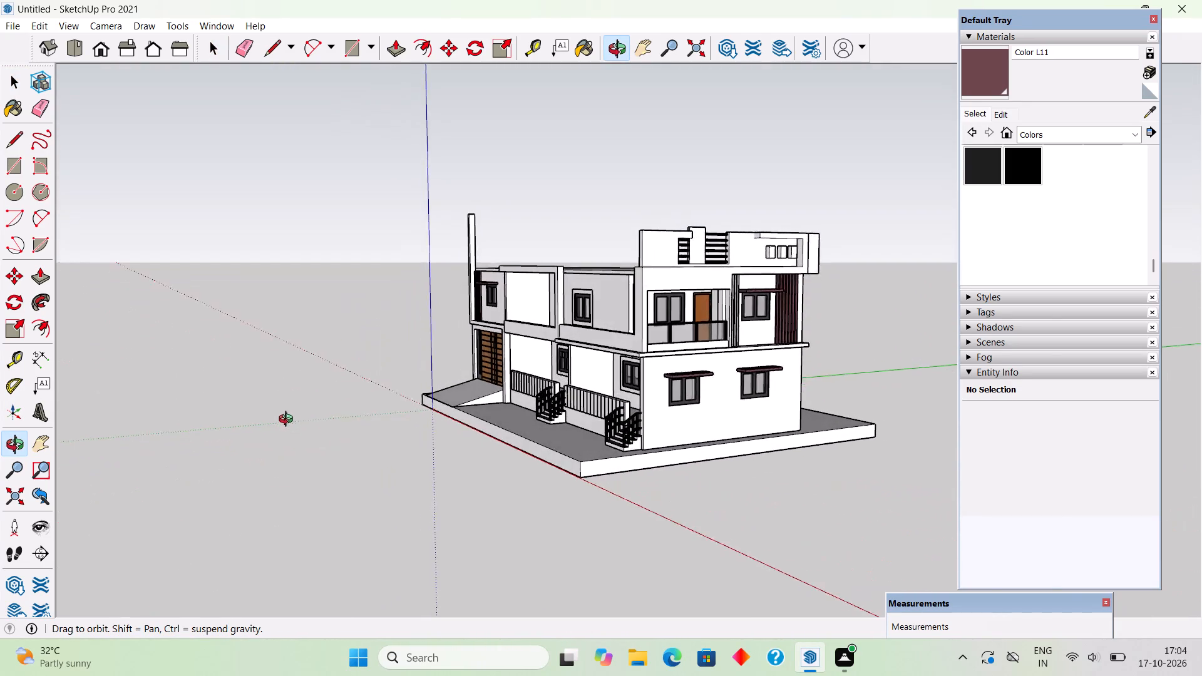
middle_click_drag(289, 421, 283, 449)
scroll(302, 450, "up", 3)
middle_click_drag(712, 488, 720, 443)
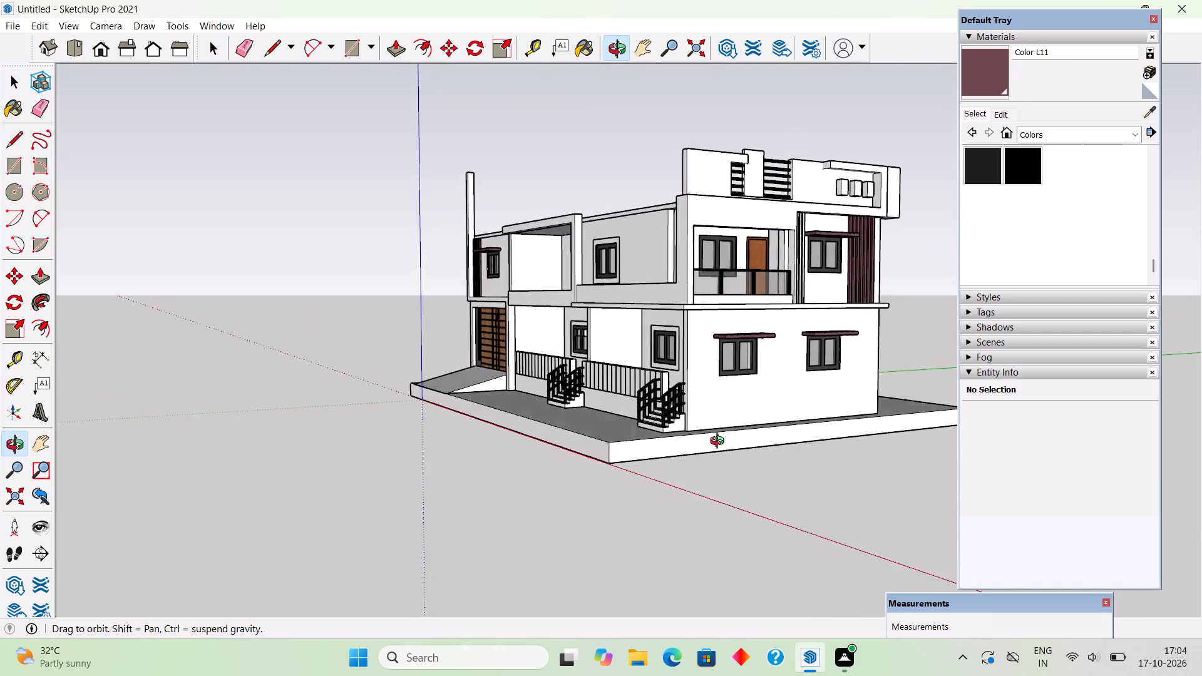
middle_click_drag(720, 443, 724, 418)
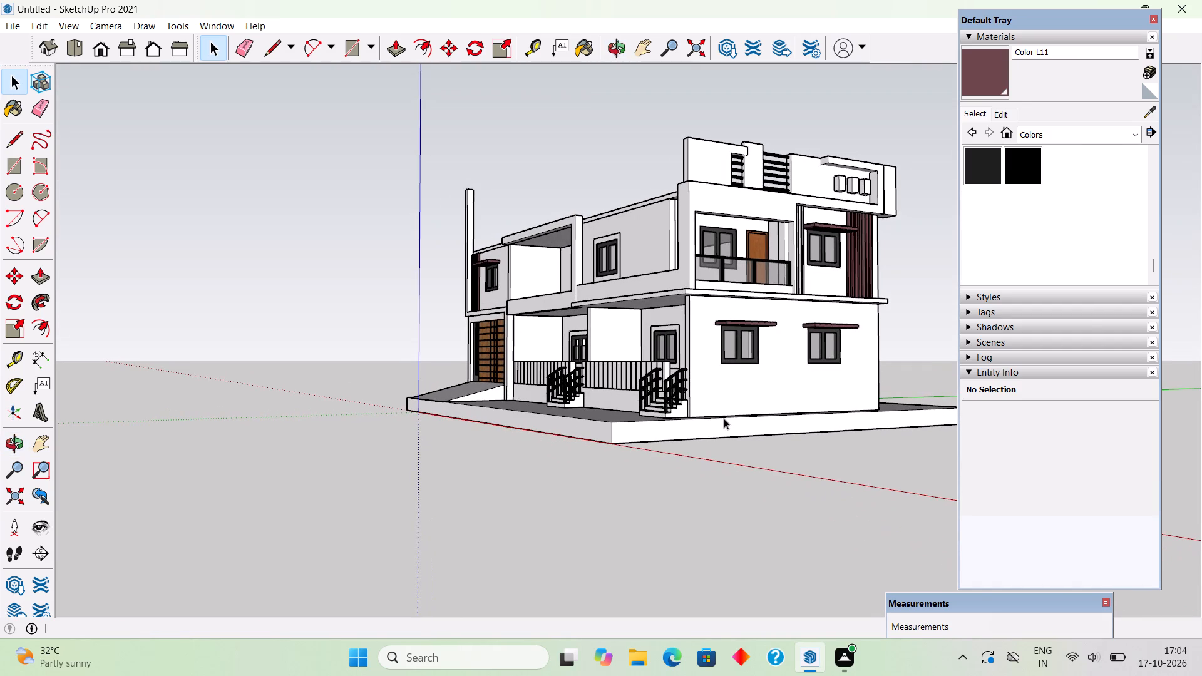
middle_click_drag(661, 491, 782, 473)
scroll(782, 473, "down", 3)
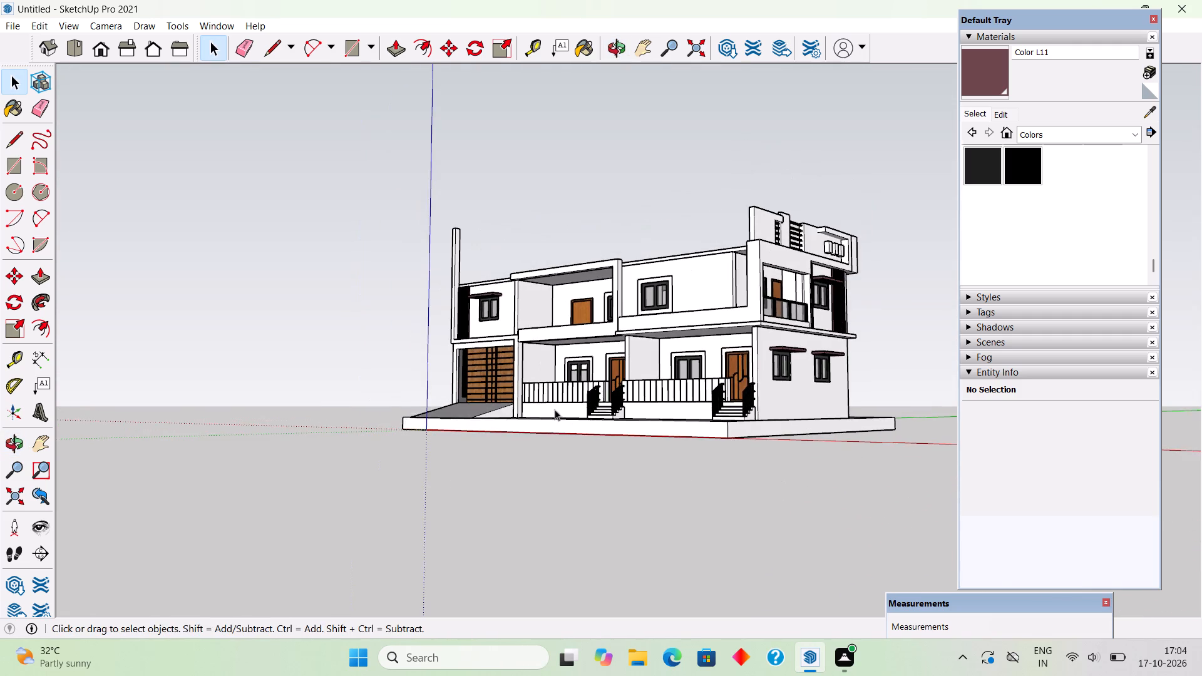
middle_click_drag(555, 409, 866, 485)
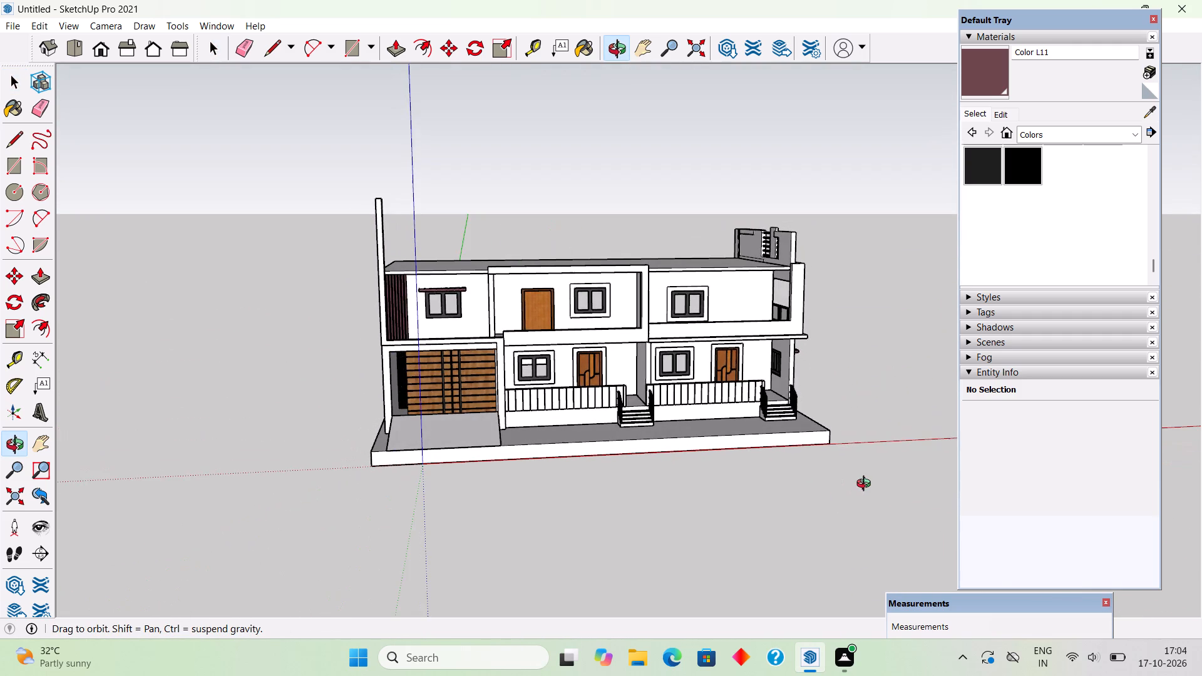
middle_click_drag(866, 485, 790, 454)
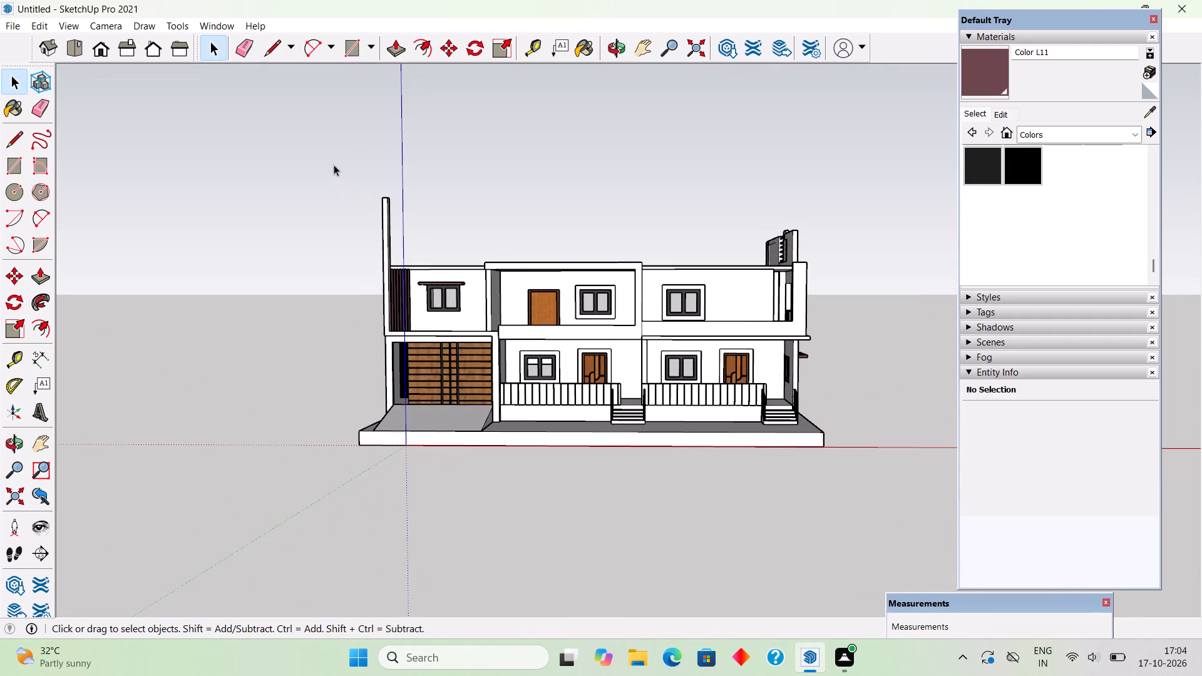
Select the entire house model, including the plinth and ramp.
left_click_drag(332, 163, 866, 543)
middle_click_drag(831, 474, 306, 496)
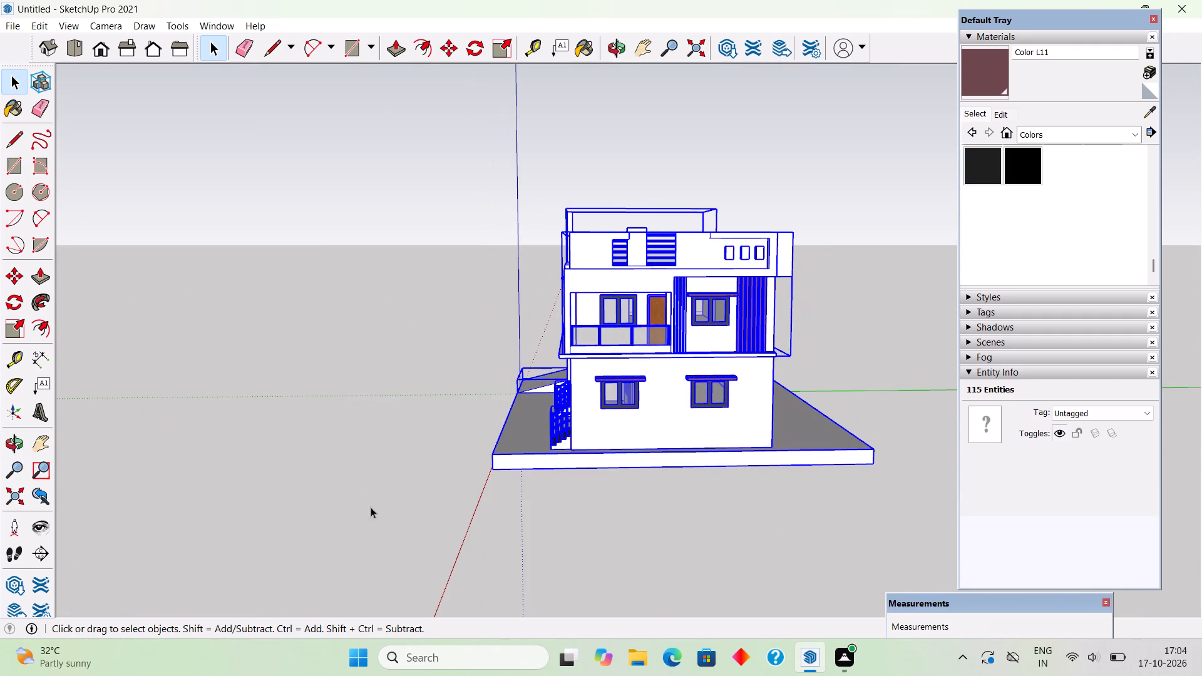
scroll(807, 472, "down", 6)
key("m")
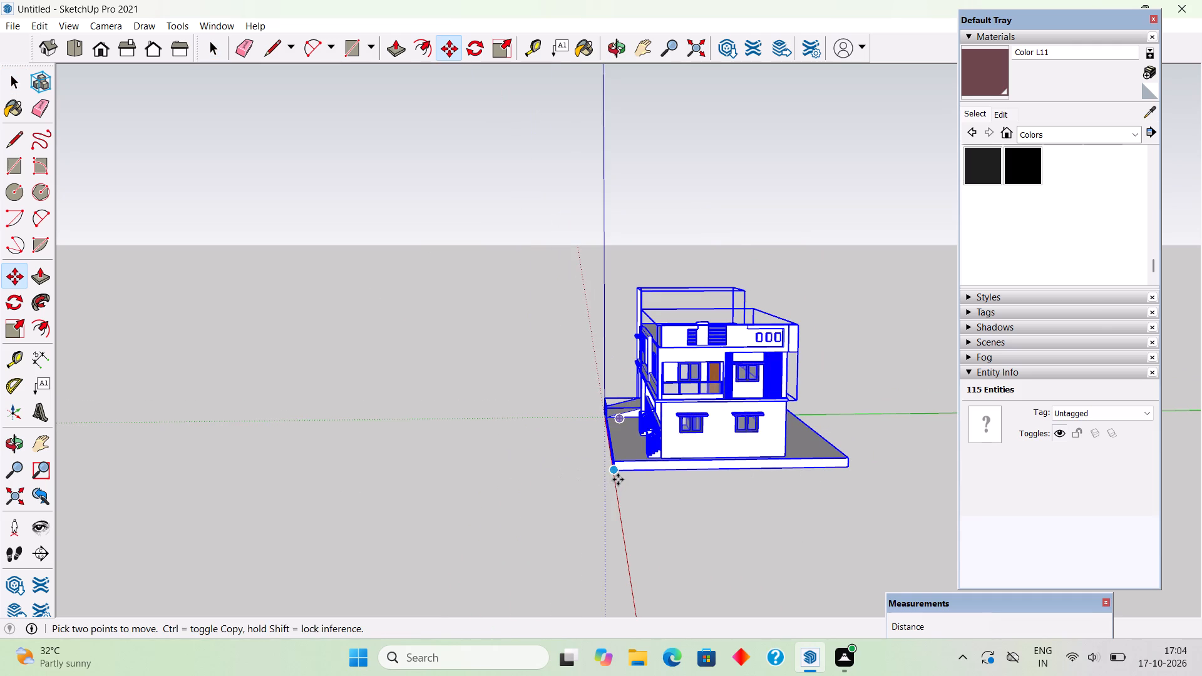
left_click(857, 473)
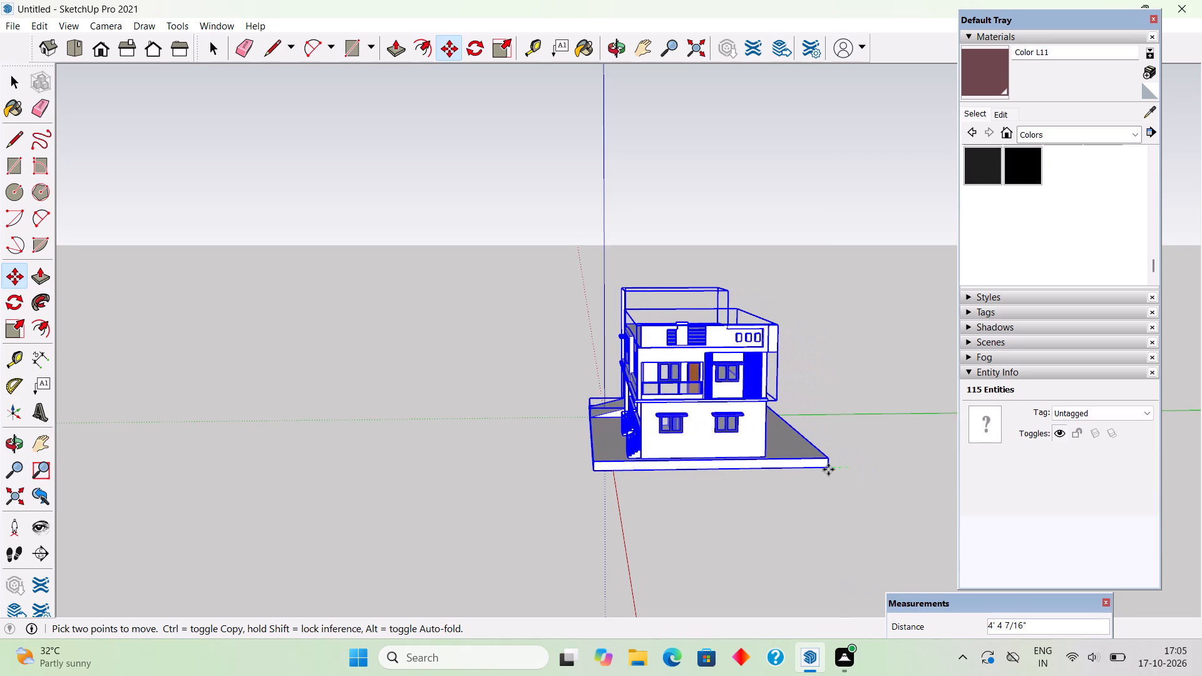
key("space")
Move the selected house about 53' 4 15/16" along the red axis, away from the origin, using the plinth's front corner as base point.
scroll(812, 474, "down", 4)
middle_click_drag(548, 497, 937, 531)
scroll(743, 468, "up", 3)
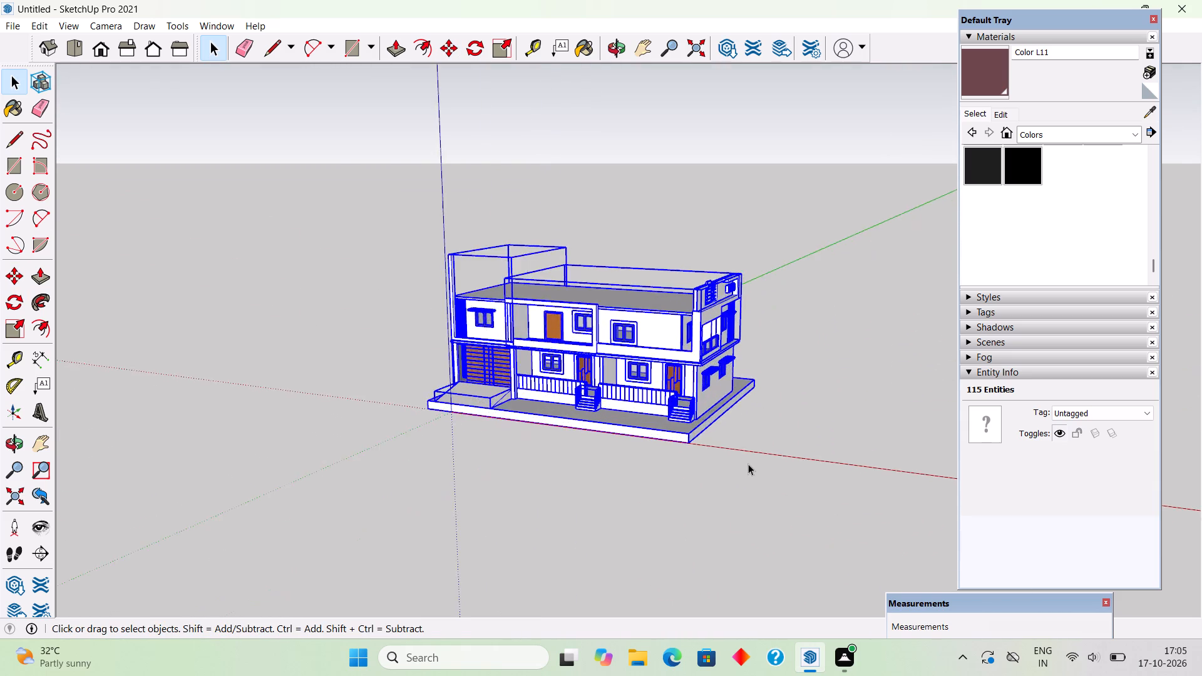
scroll(748, 464, "up", 3)
middle_click_drag(644, 511, 888, 533)
scroll(866, 453, "up", 4)
scroll(845, 430, "down", 3)
scroll(734, 470, "down", 6)
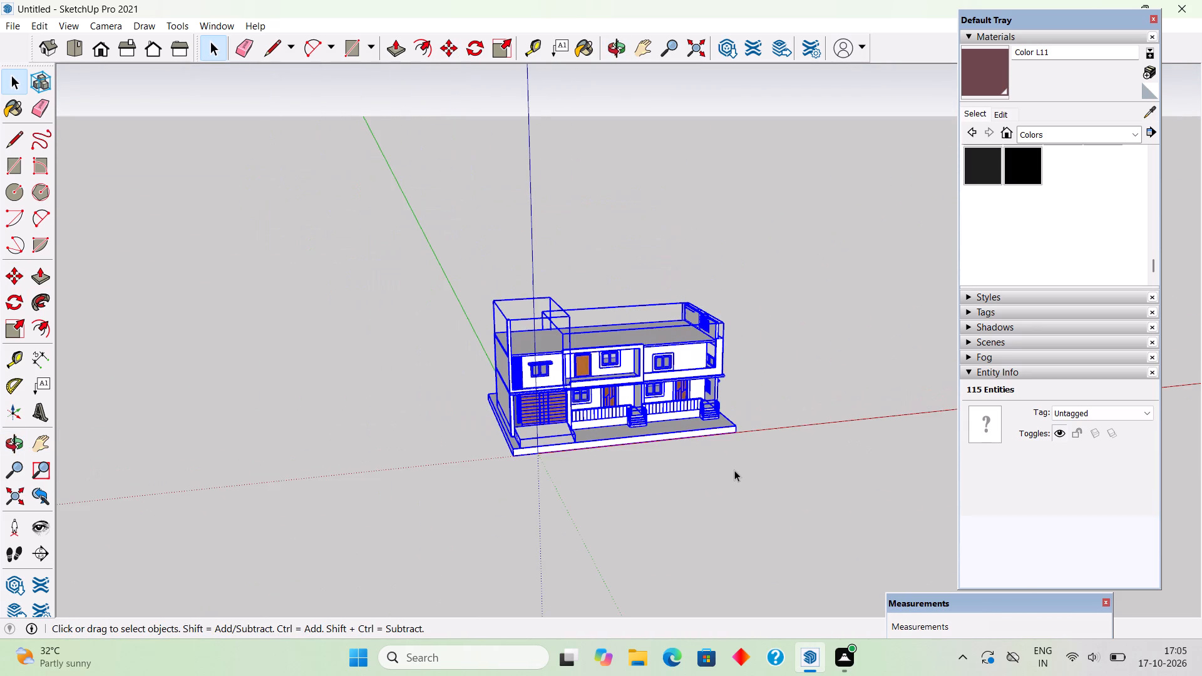
scroll(912, 328, "up", 10)
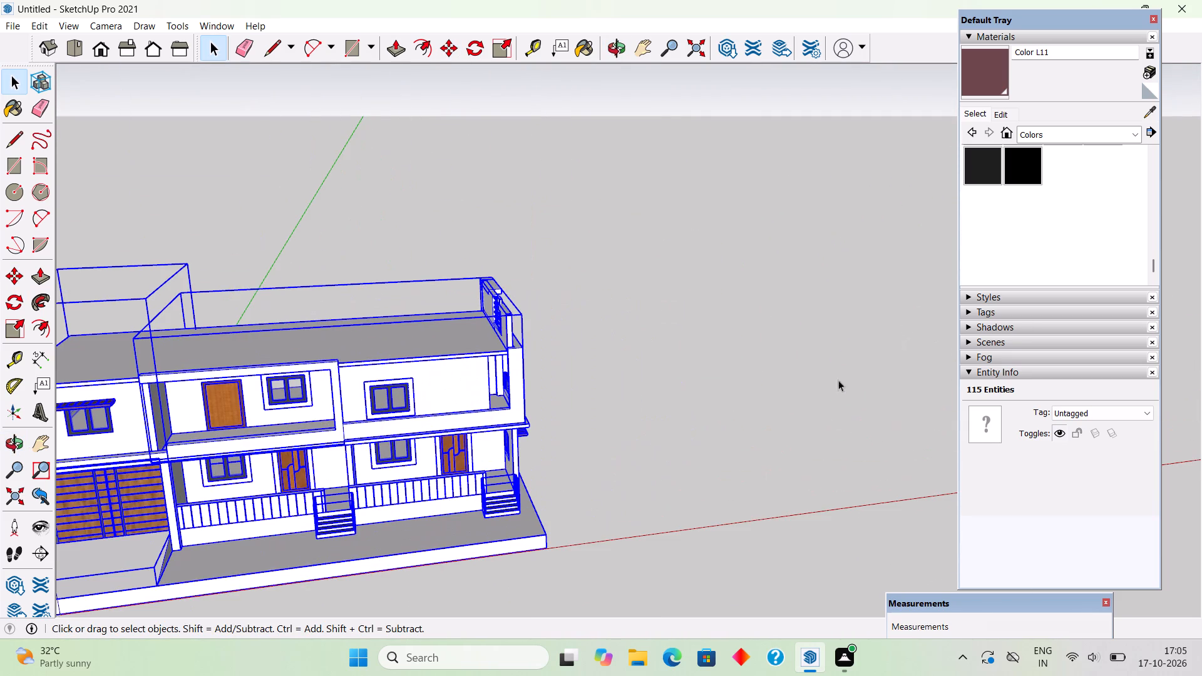
key("m")
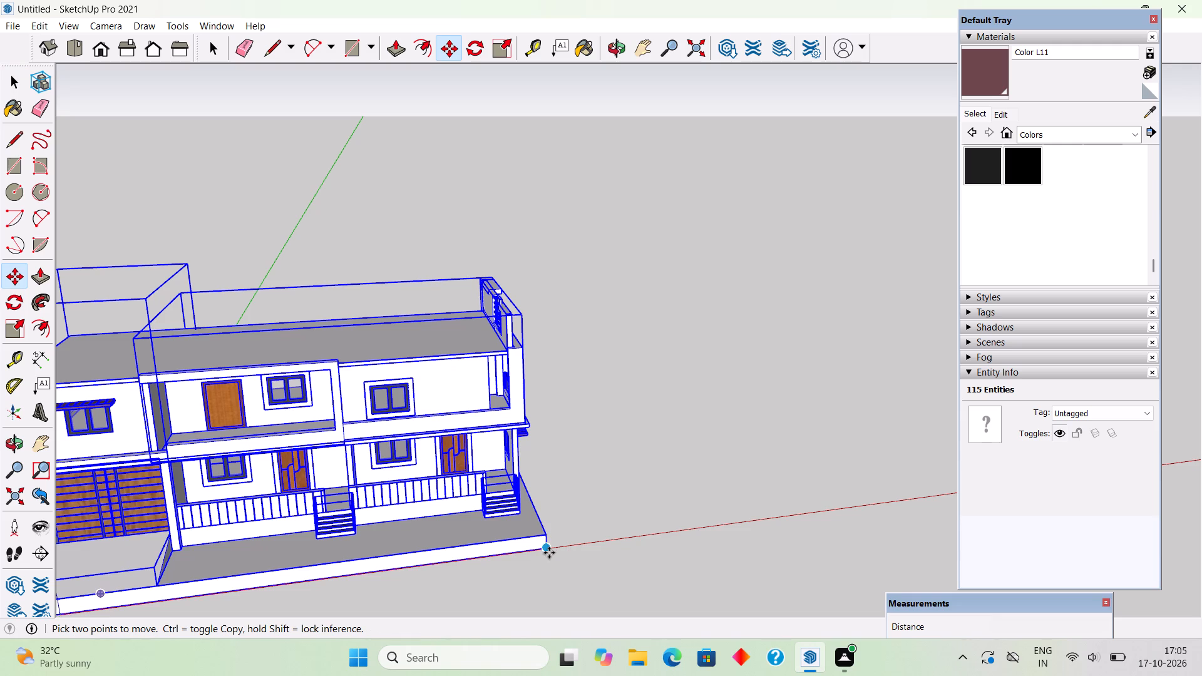
left_click(549, 553)
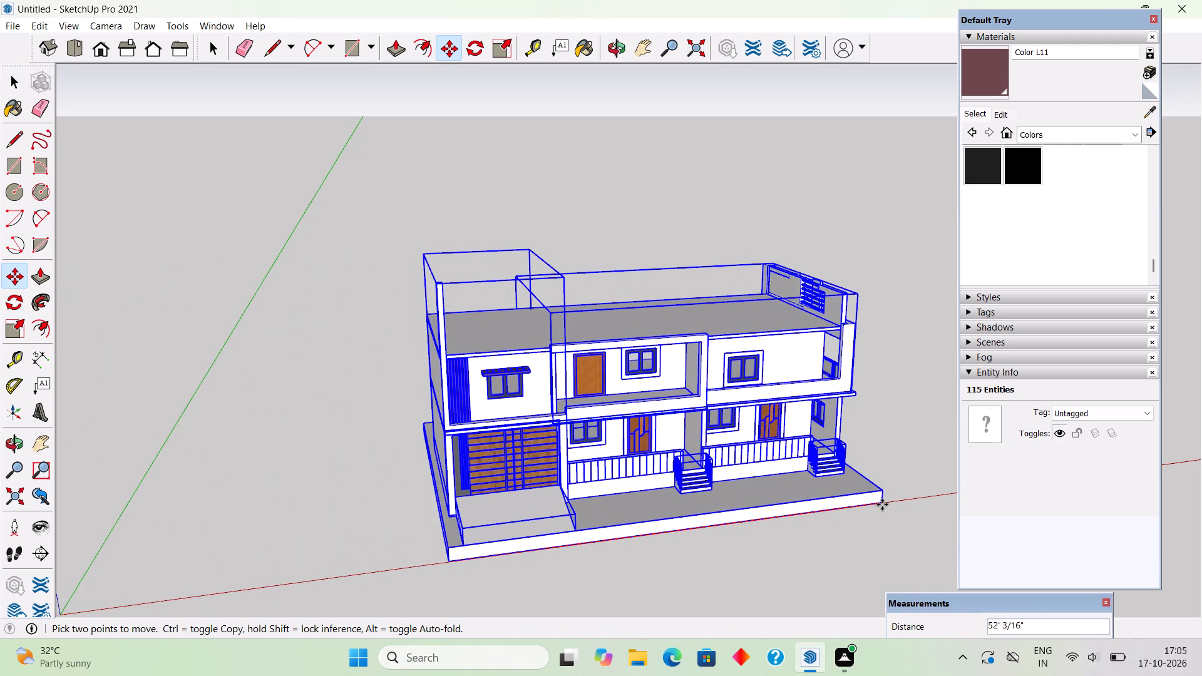
left_click(890, 504)
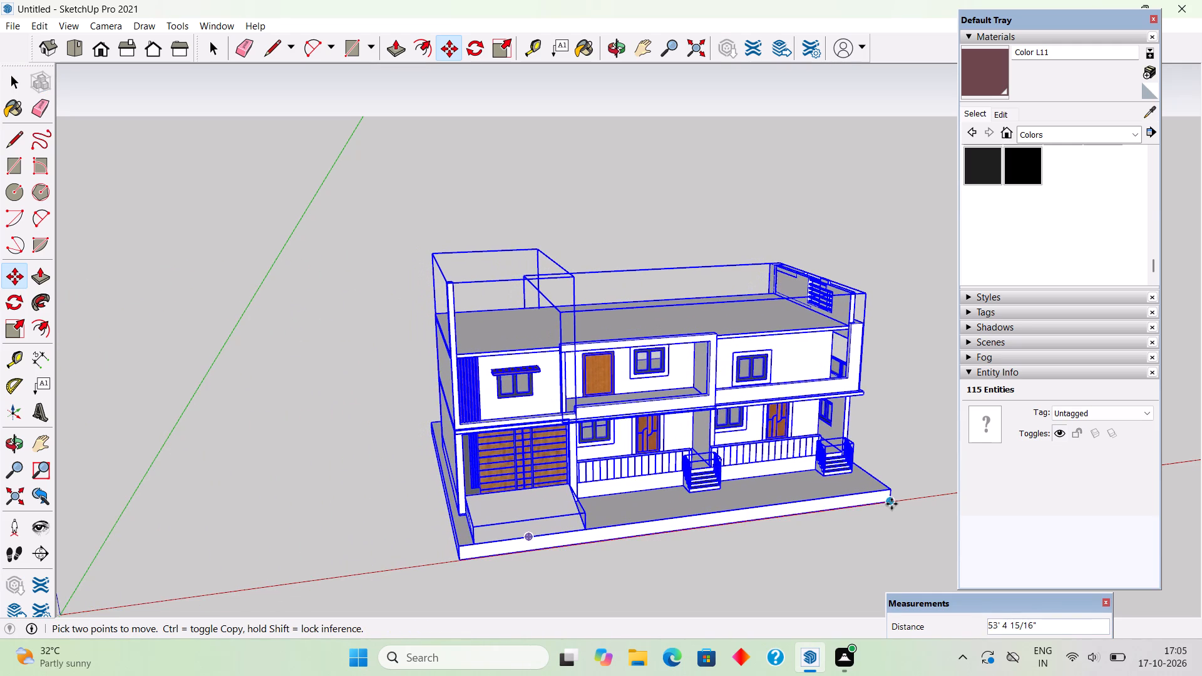
key("space")
Move the selected house about 28' 9 1/16" rearward along the green direction from the plinth's back corner, and clear the selection.
scroll(516, 511, "down", 3)
middle_click_drag(468, 501, 526, 519)
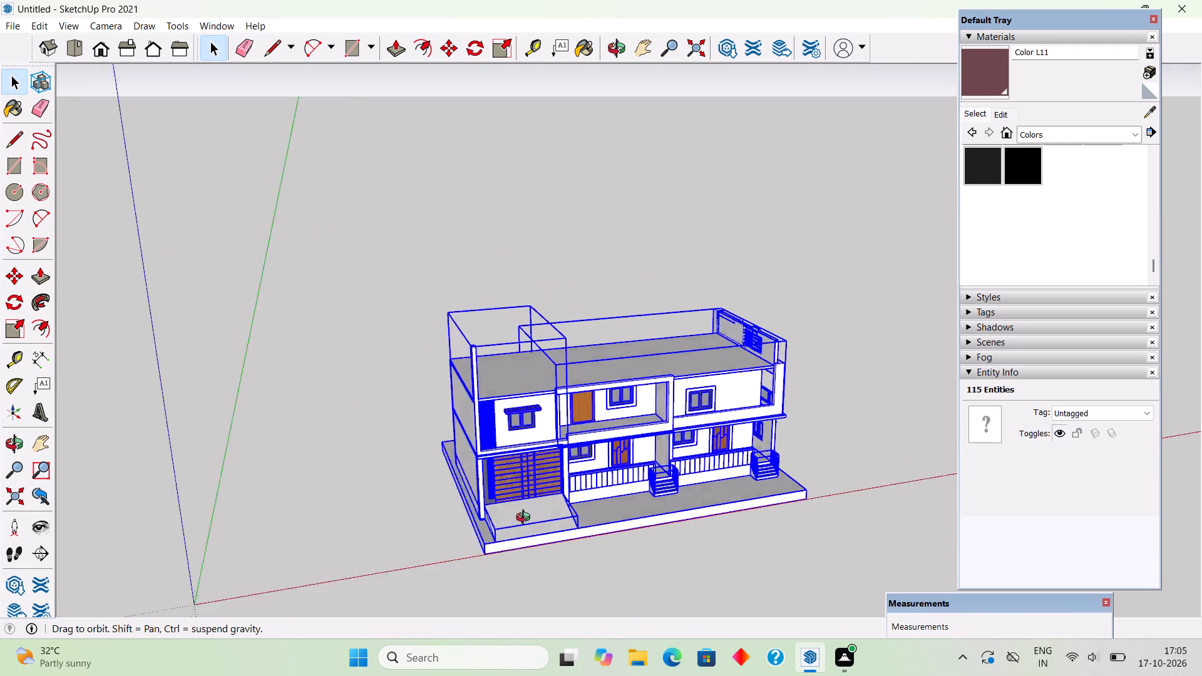
middle_click_drag(526, 519, 974, 557)
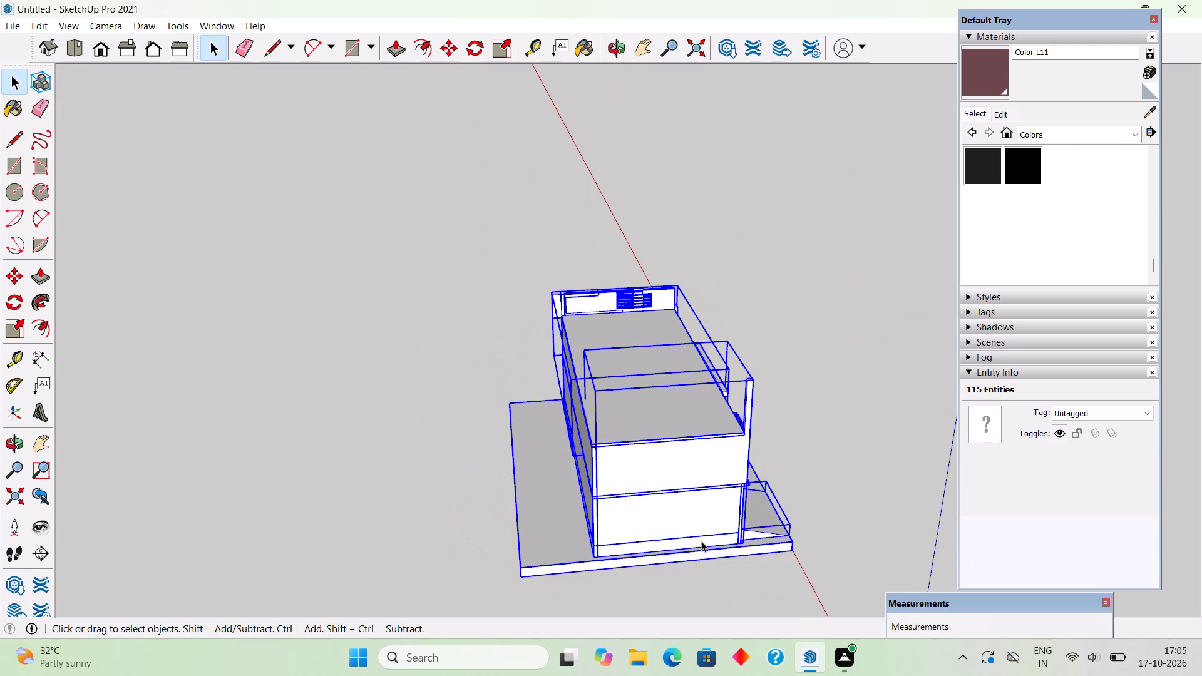
key("m")
left_click(521, 578)
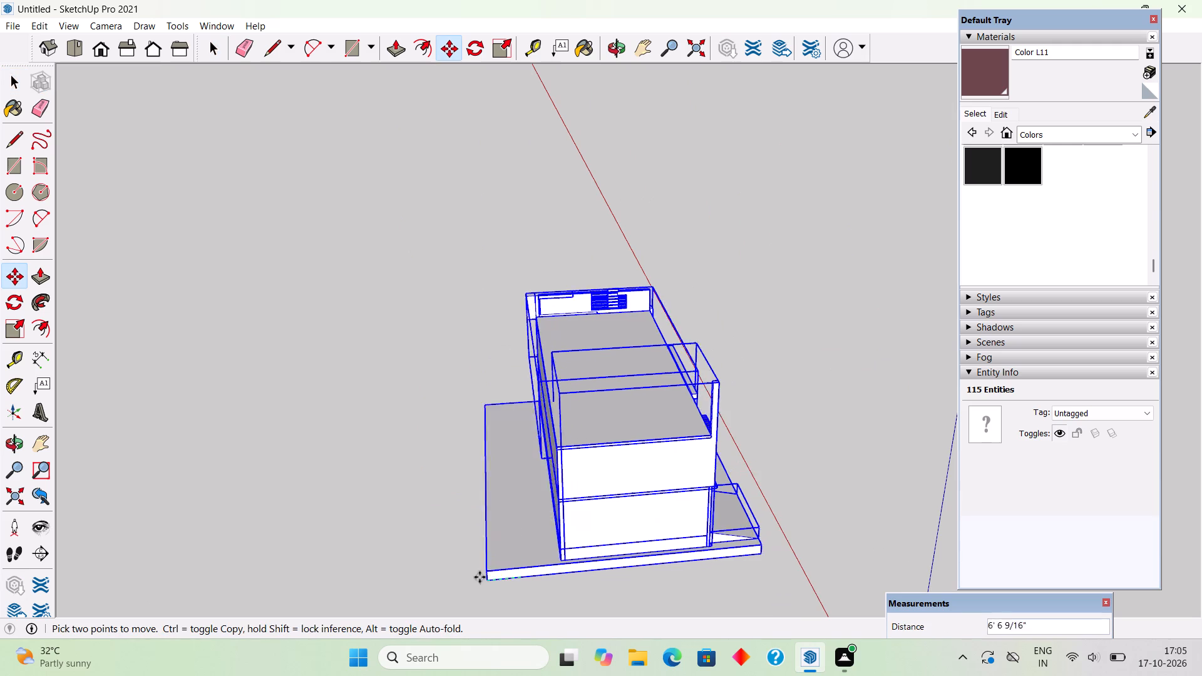
left_click(356, 588)
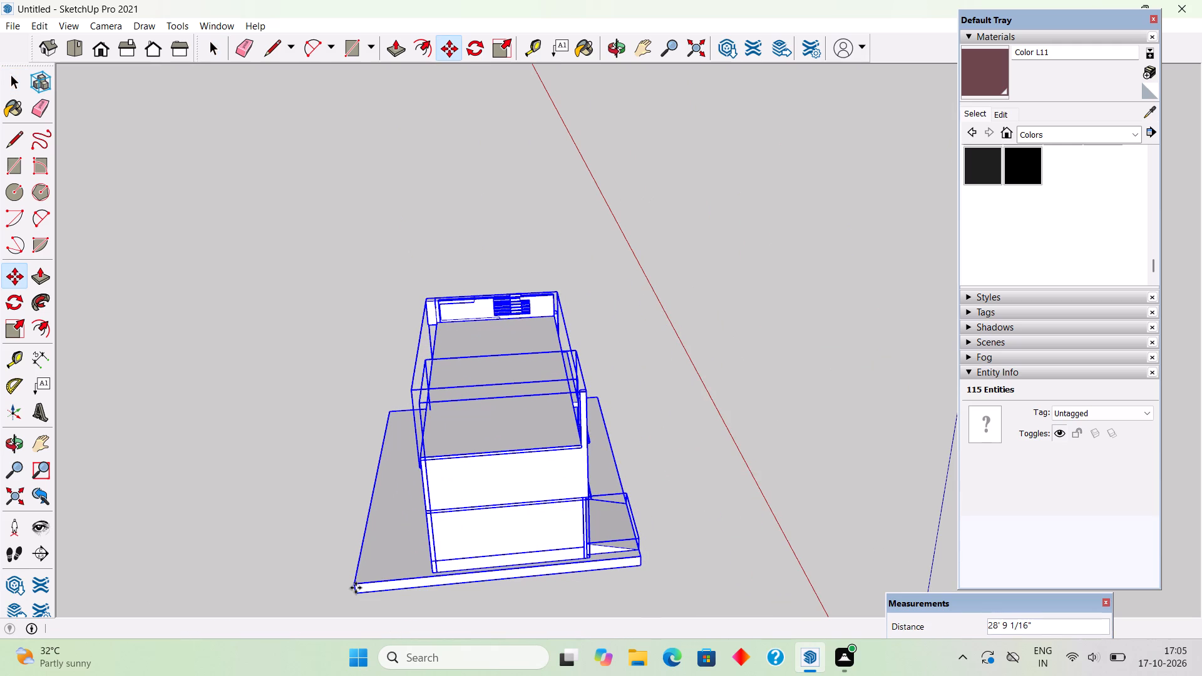
key("space")
left_click(765, 541)
scroll(766, 540, "down", 1)
middle_click_drag(766, 539, 555, 504)
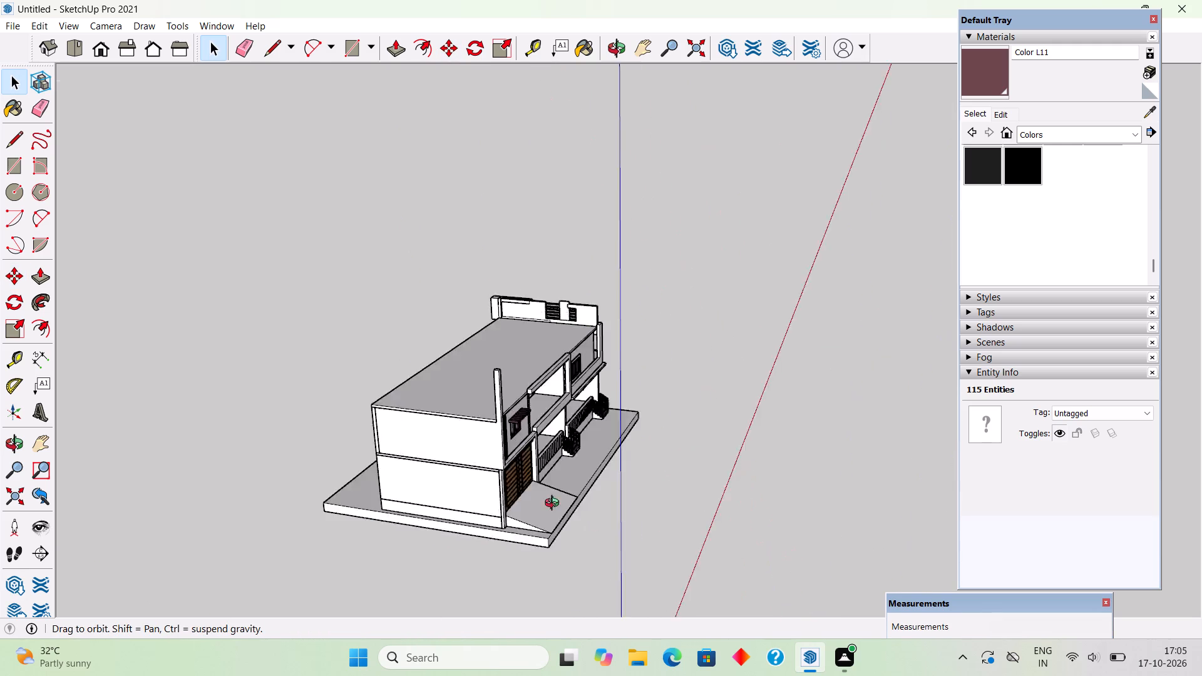
Examine the repositioned house from the front and both sides.
middle_click_drag(555, 504, 465, 522)
scroll(406, 494, "down", 4)
middle_click_drag(550, 523, 298, 435)
scroll(552, 407, "up", 5)
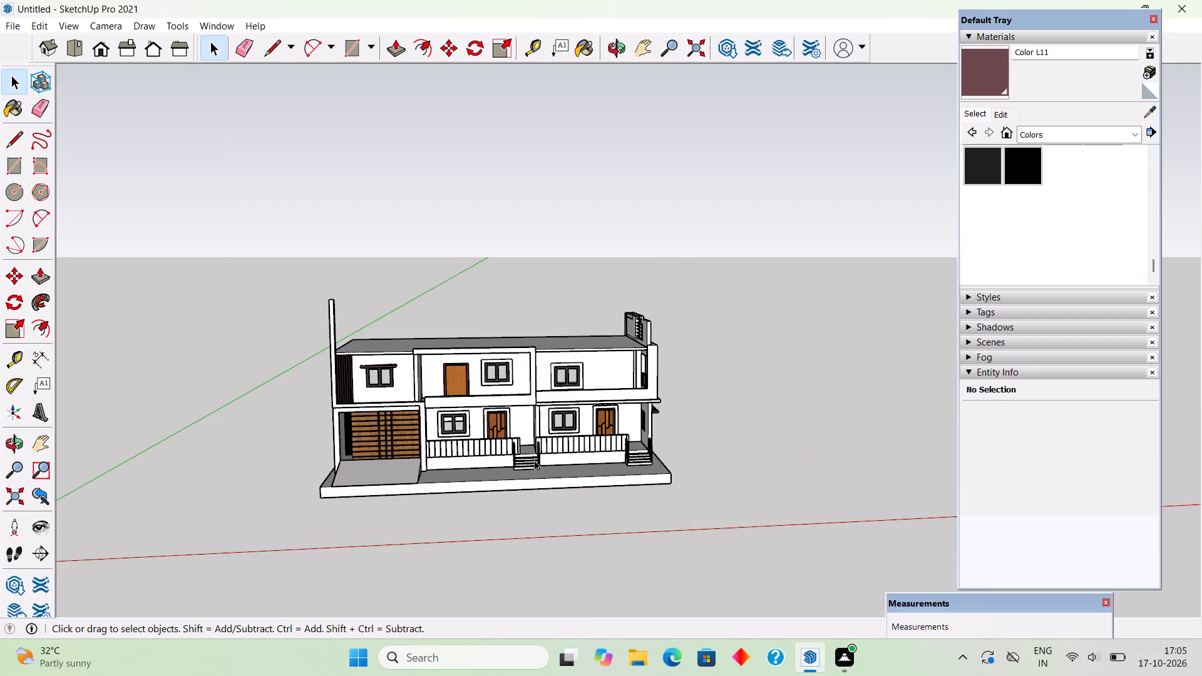
scroll(534, 460, "up", 5)
middle_click_drag(511, 454, 426, 428)
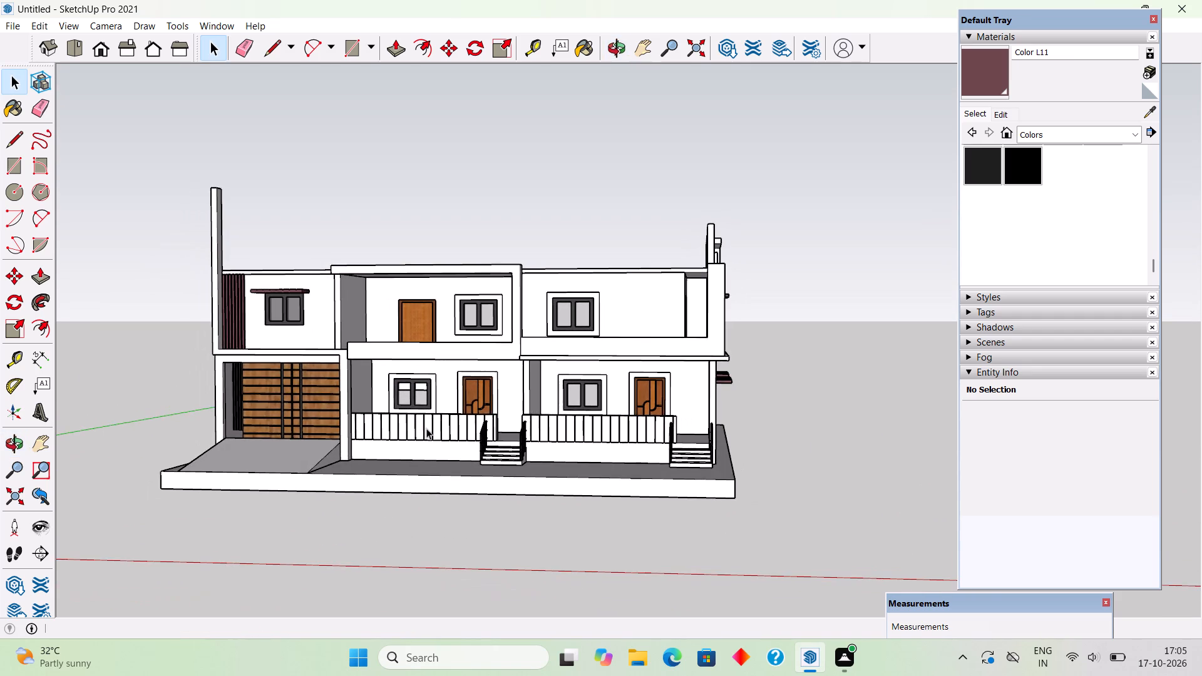
middle_click_drag(426, 428, 481, 450)
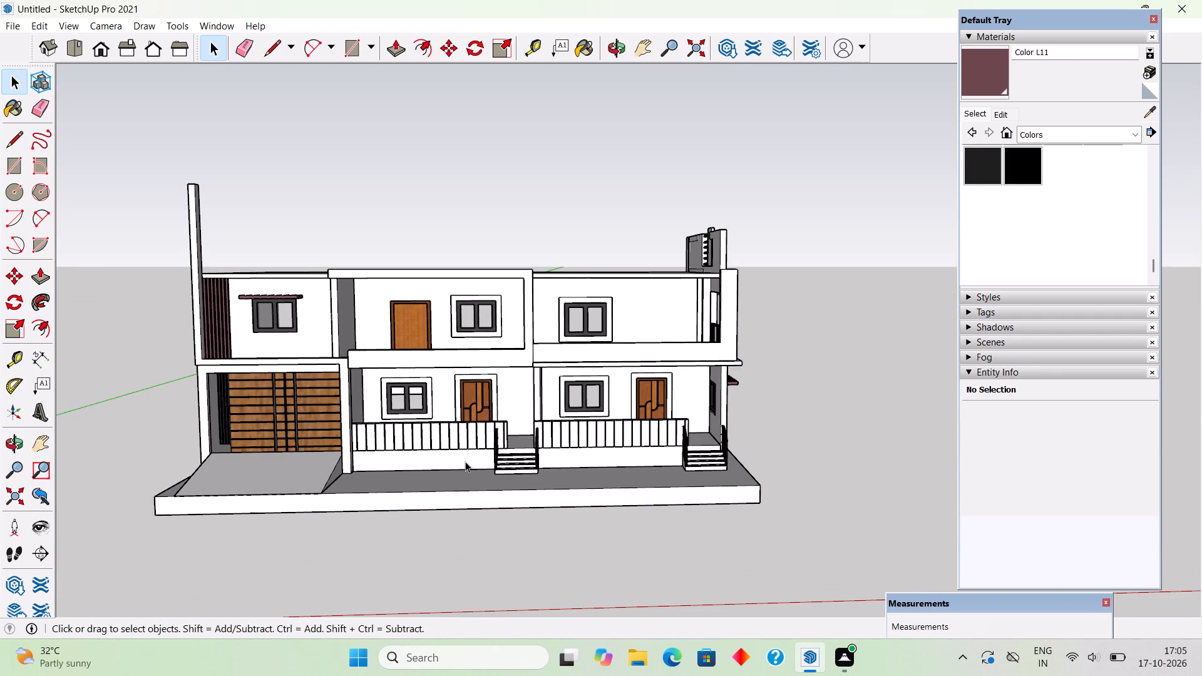
middle_click_drag(459, 456, 547, 412)
scroll(188, 367, "up", 4)
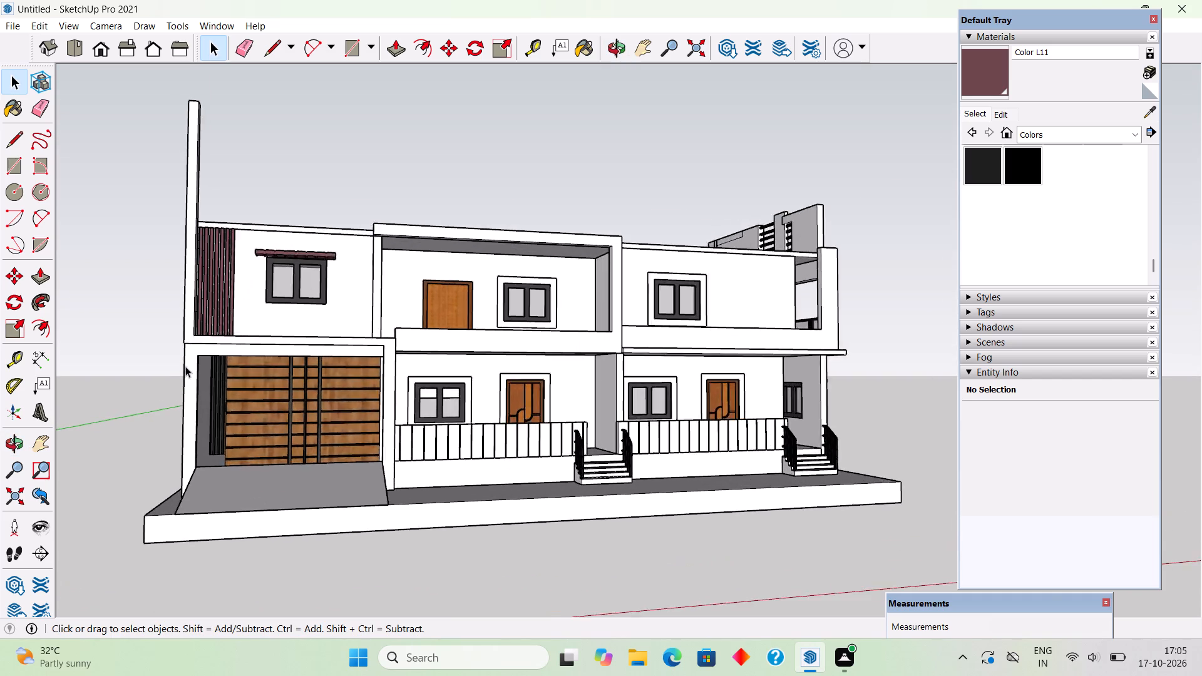
Draw a rectangle about 16' 3" by 2' 2" across the top of the garage opening, starting under the band's outer corner.
scroll(187, 357, "up", 8)
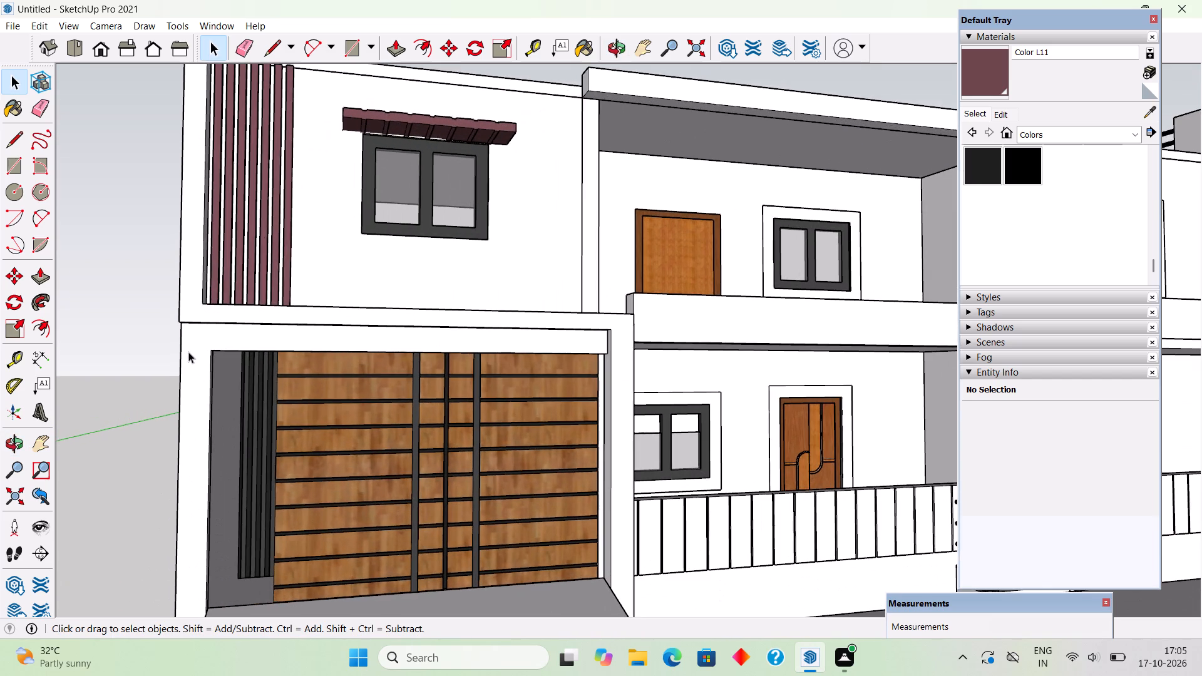
scroll(188, 352, "up", 3)
key("r")
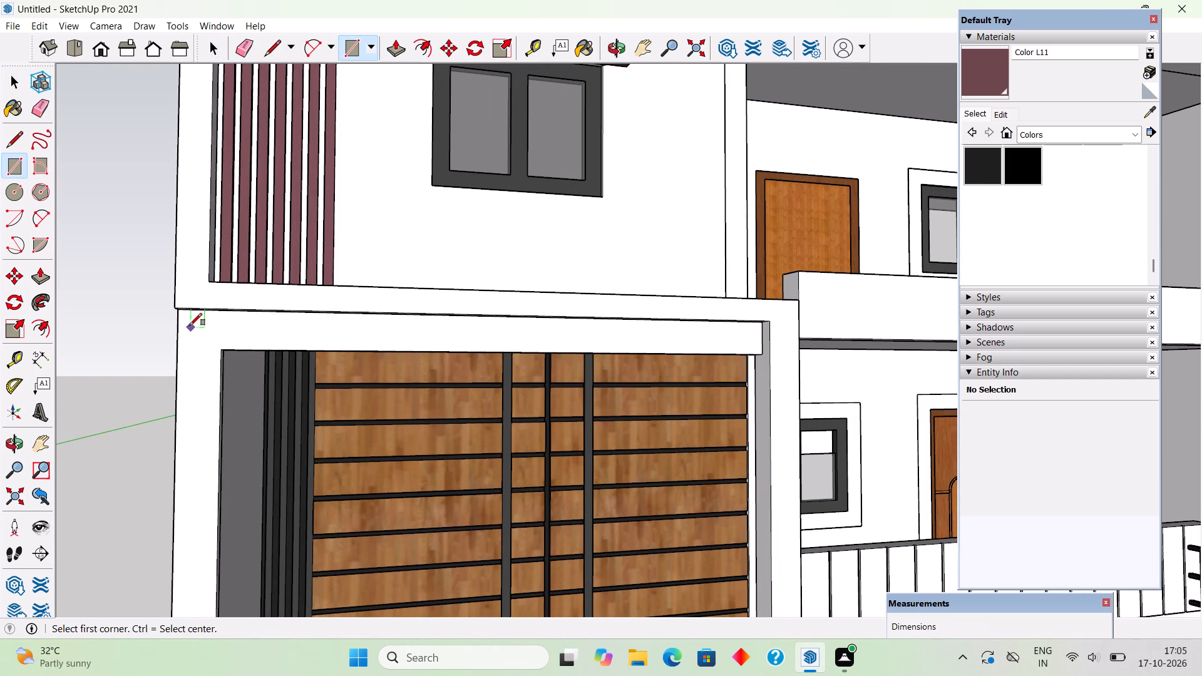
middle_click_drag(187, 325, 201, 250)
scroll(155, 305, "up", 4)
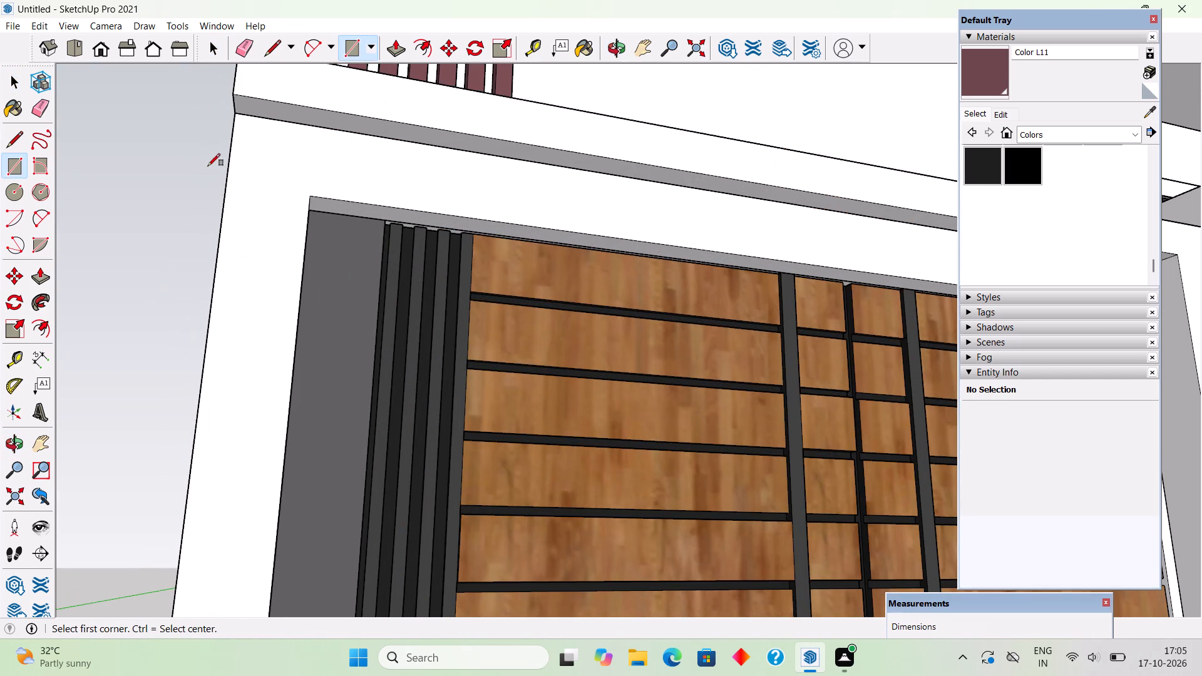
left_click(240, 113)
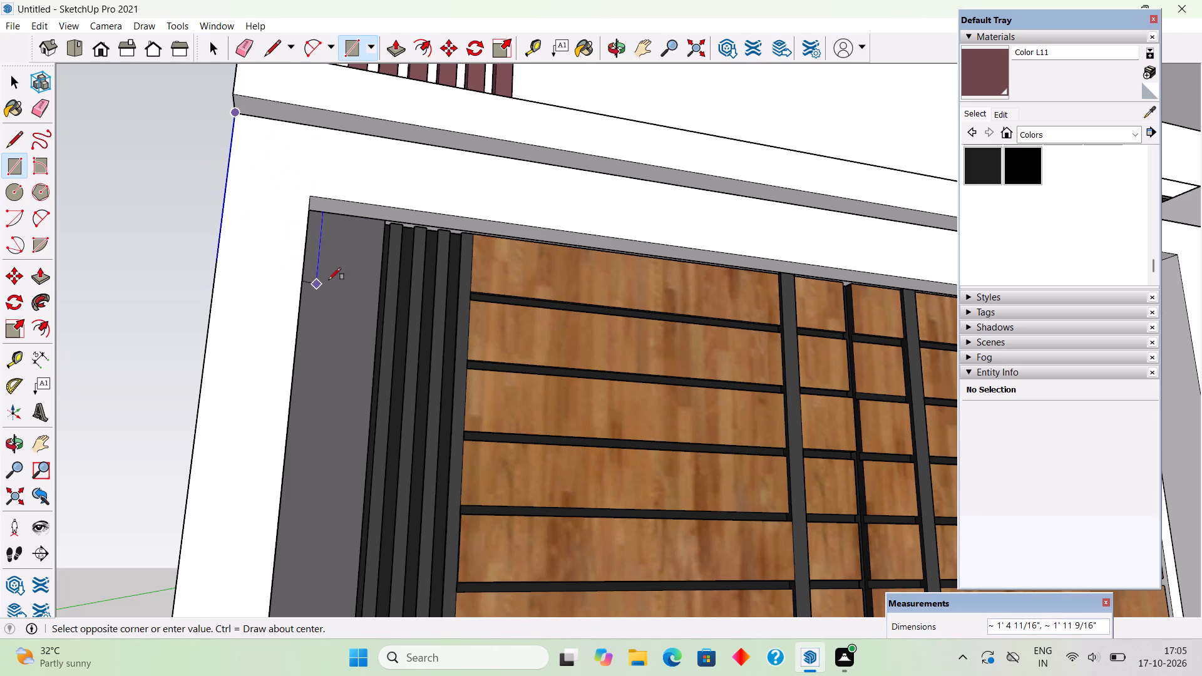
scroll(452, 298, "down", 10)
scroll(791, 327, "up", 2)
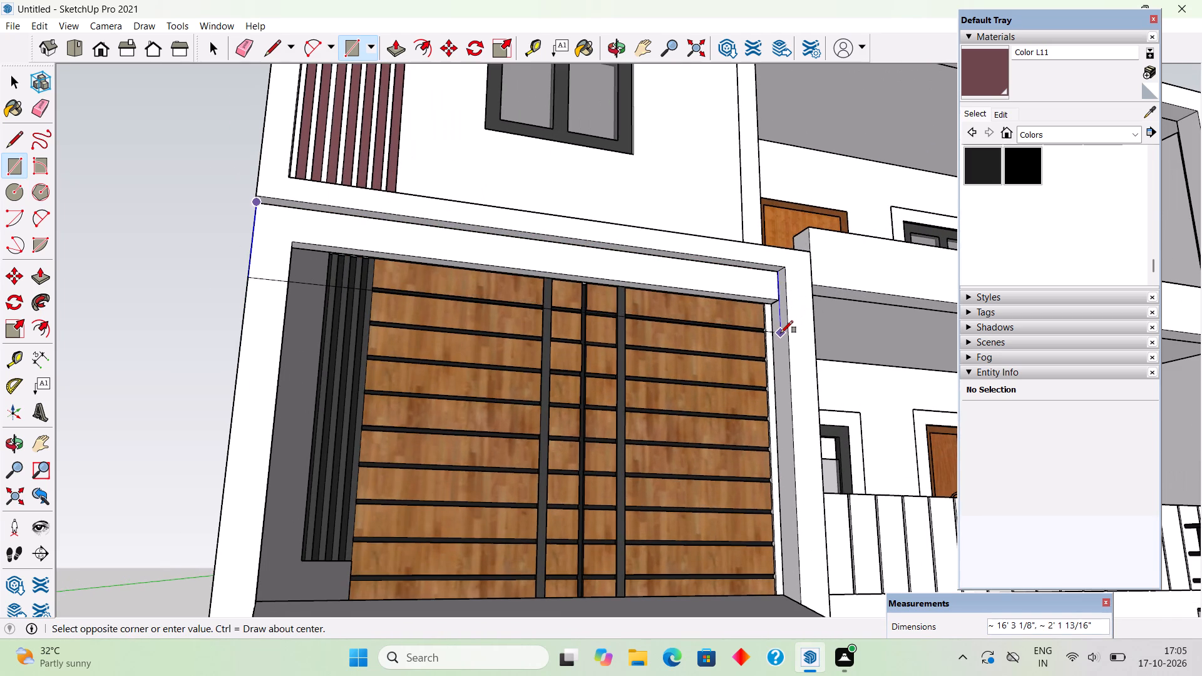
left_click(781, 333)
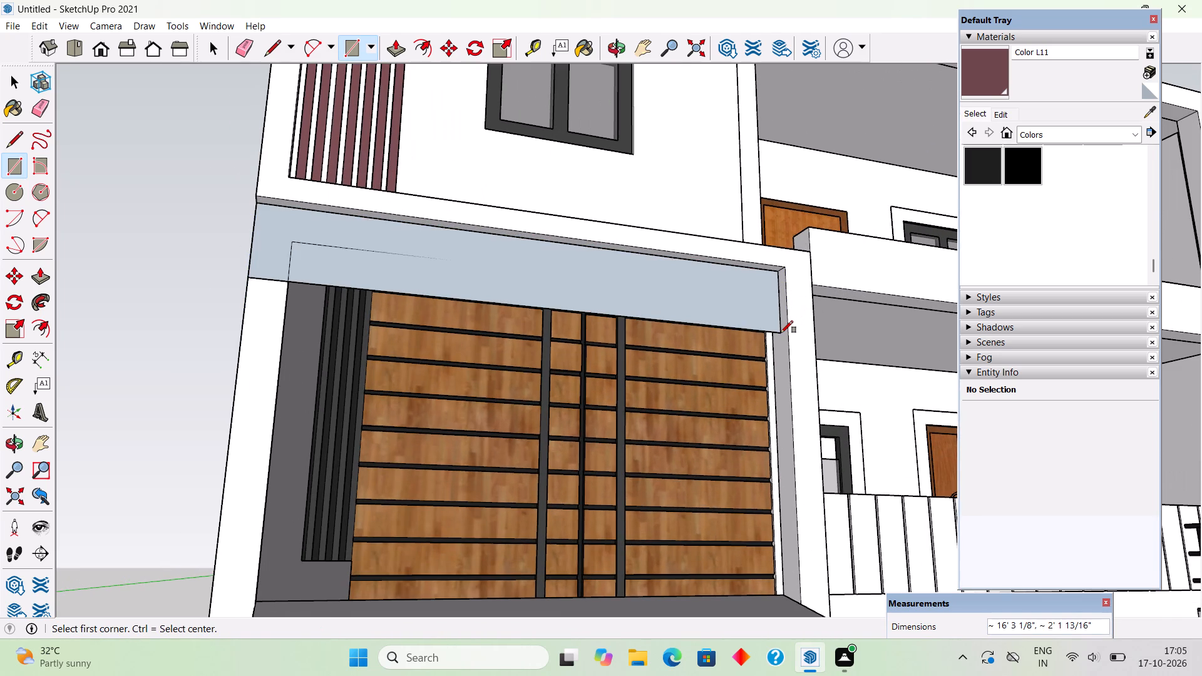
Extrude the rectangle above the garage door into a thin slab, group it, and clear the selection.
key("p")
left_click(750, 313)
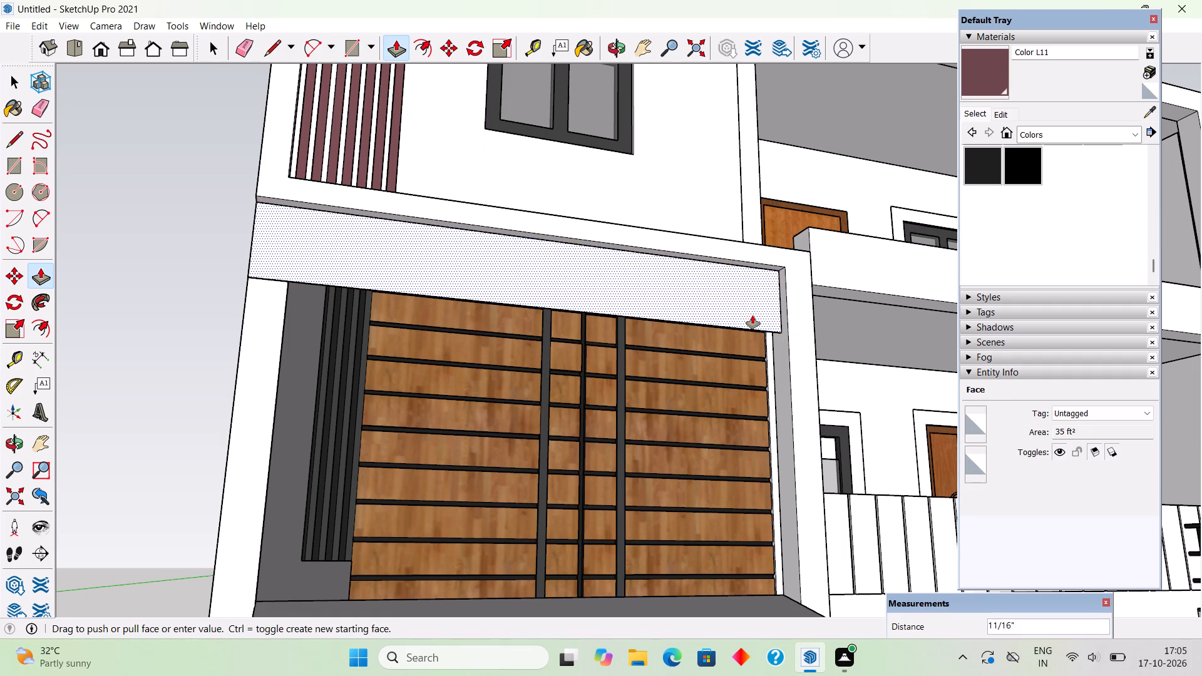
left_click(753, 316)
key("space")
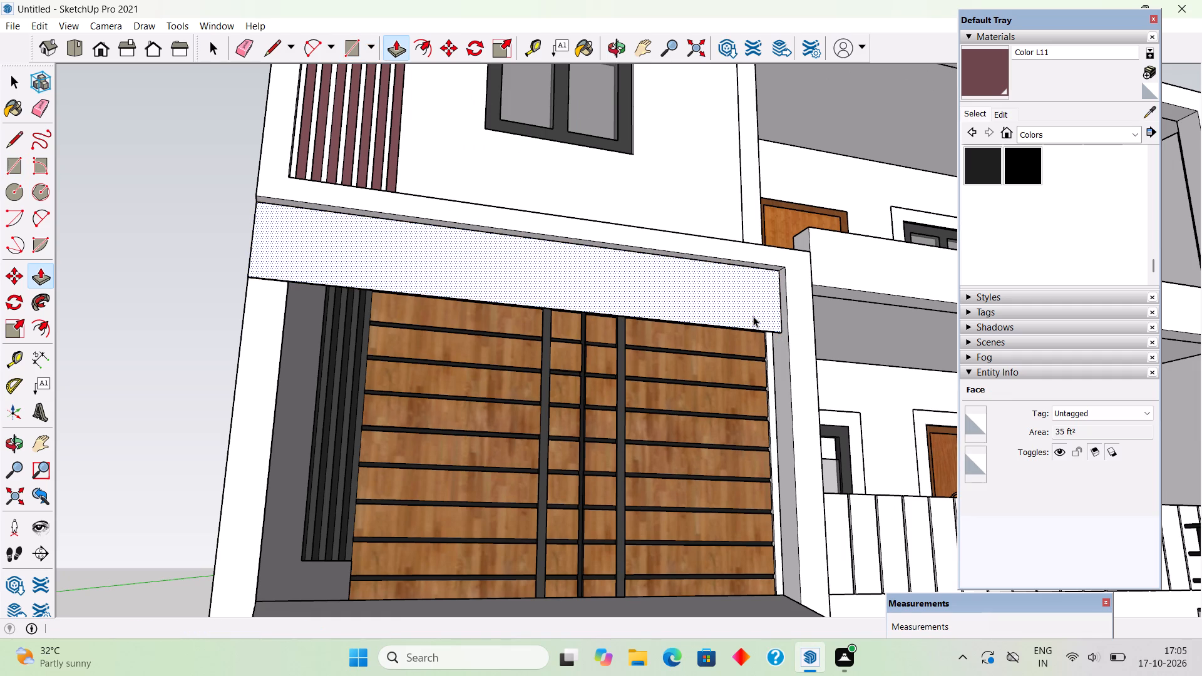
triple_click(753, 316)
right_click(753, 316)
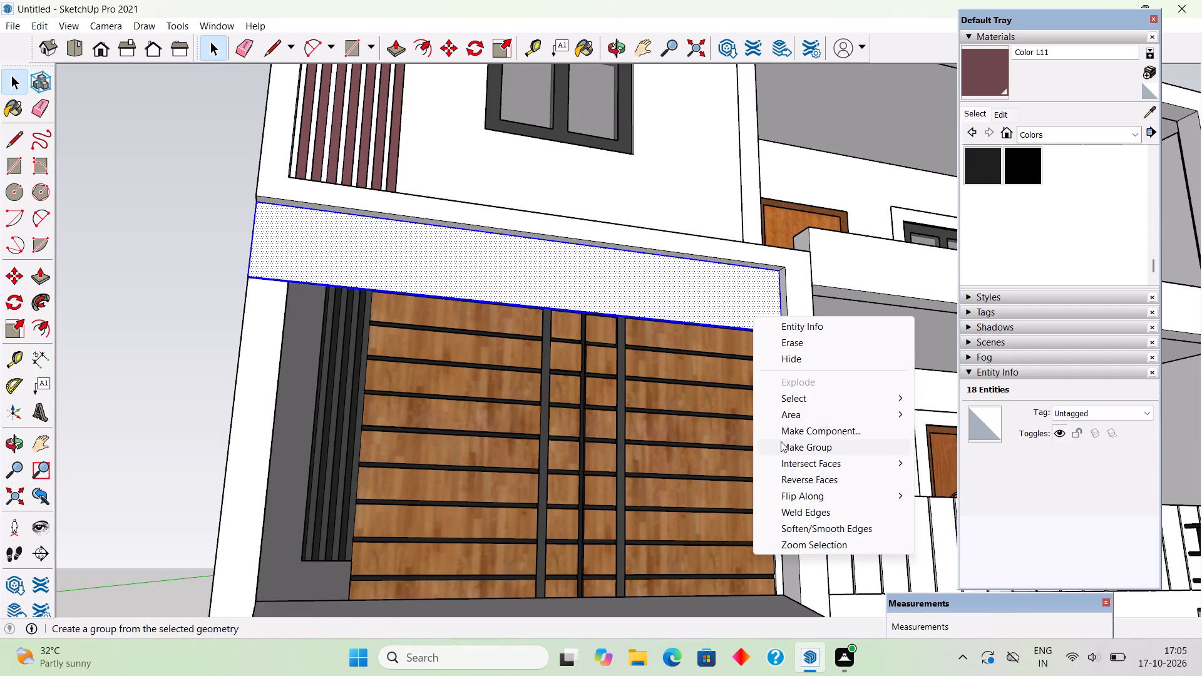
left_click(781, 441)
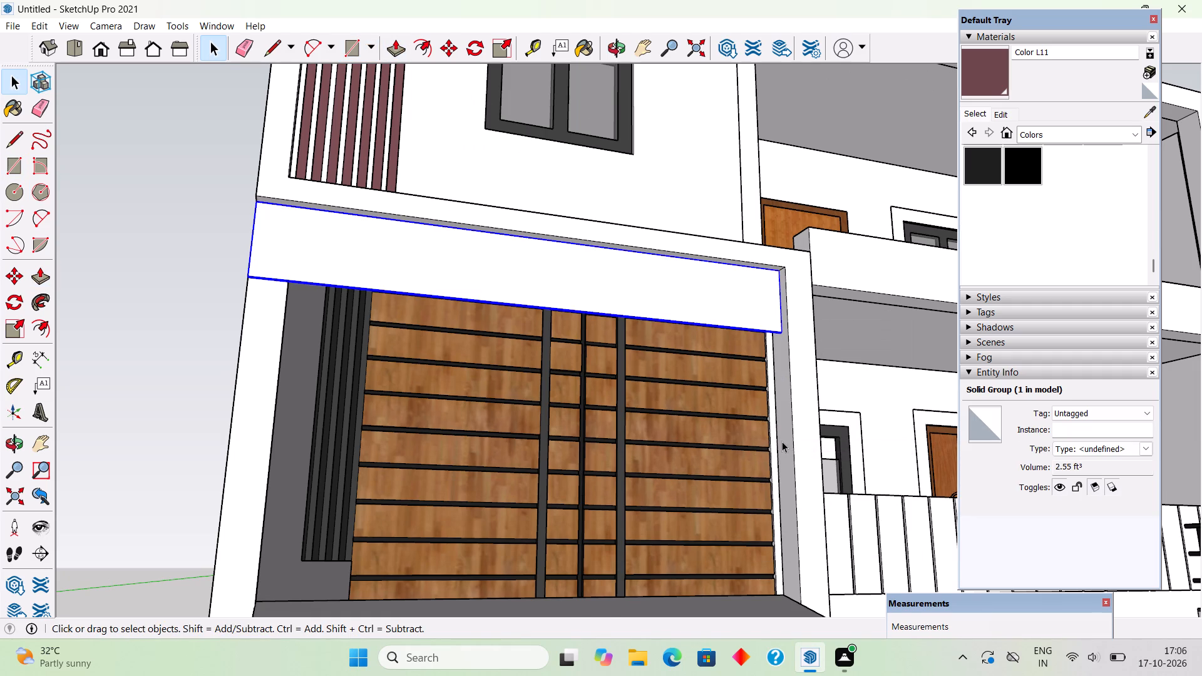
middle_click_drag(779, 444, 752, 540)
scroll(761, 533, "down", 3)
scroll(749, 469, "down", 5)
middle_click_drag(732, 402, 677, 438)
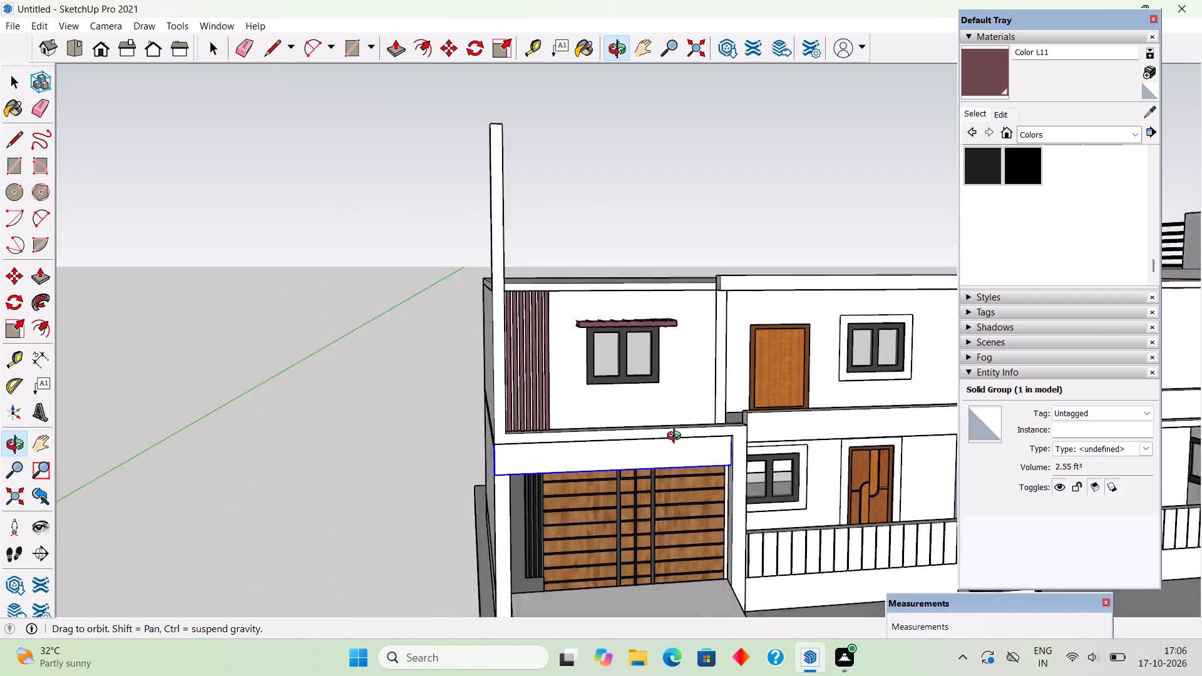
middle_click_drag(677, 438, 643, 408)
left_click(375, 426)
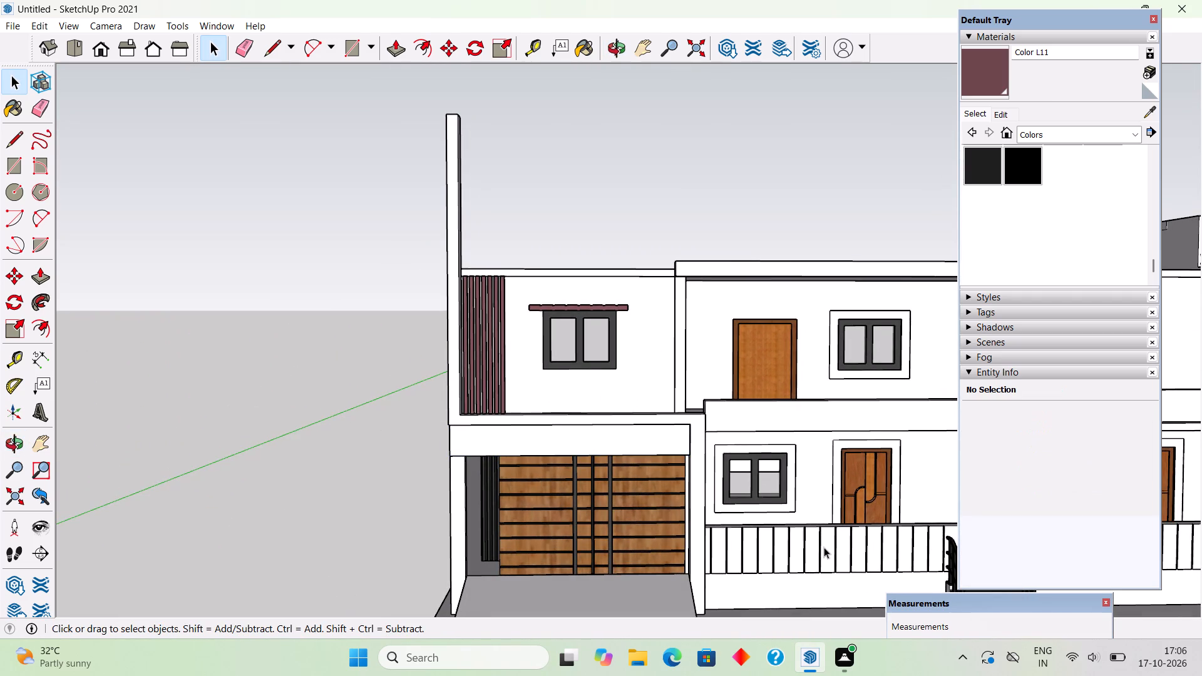
Inside the garage-side frame group, extrude the front face of the column and horizontal band outward by 1', and exit the group.
scroll(752, 499, "up", 3)
left_click(682, 440)
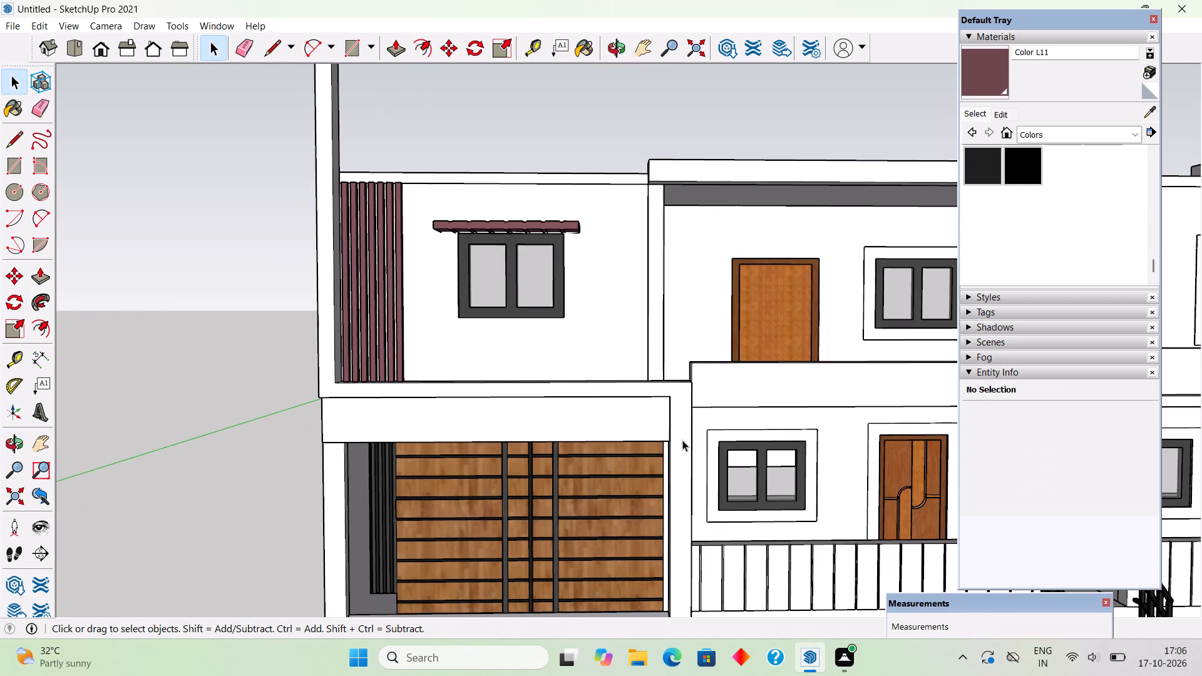
double_click(682, 440)
key("p")
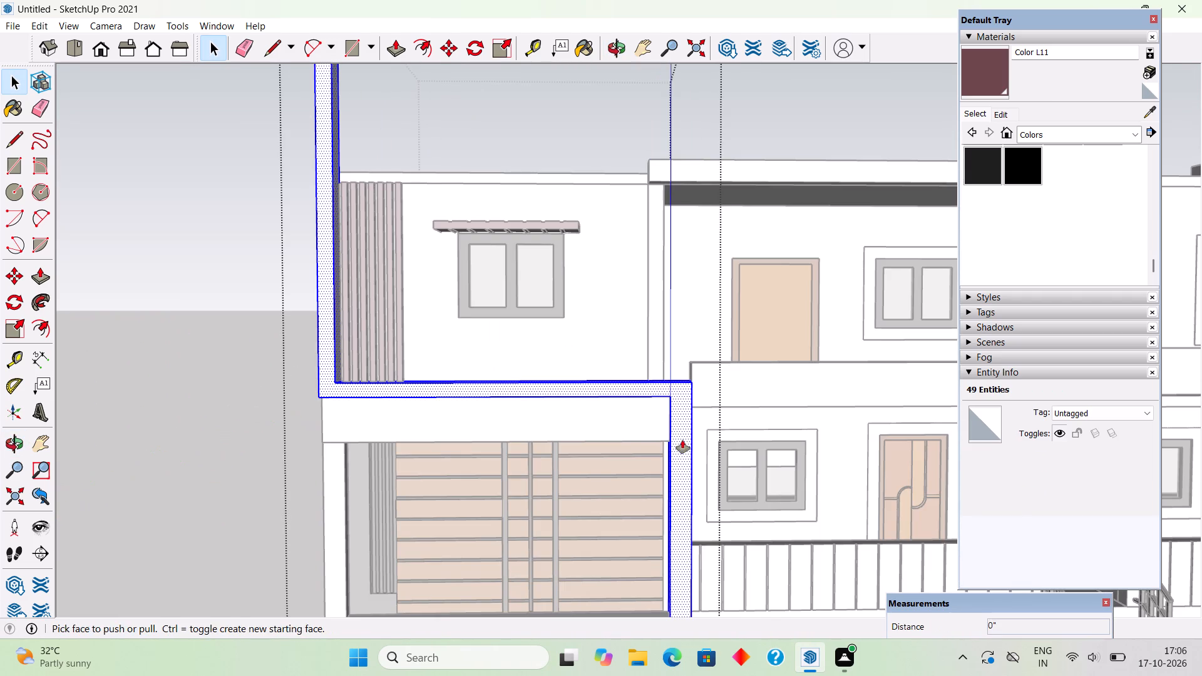
left_click(682, 440)
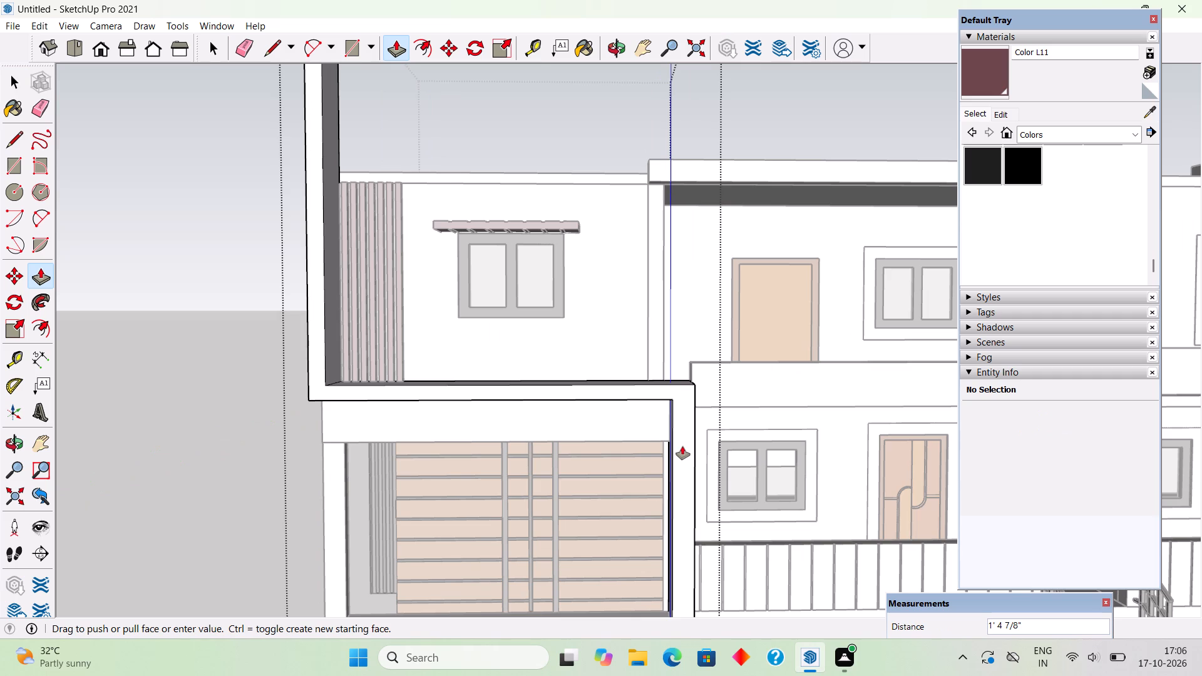
type("1'")
key("Return")
key("space")
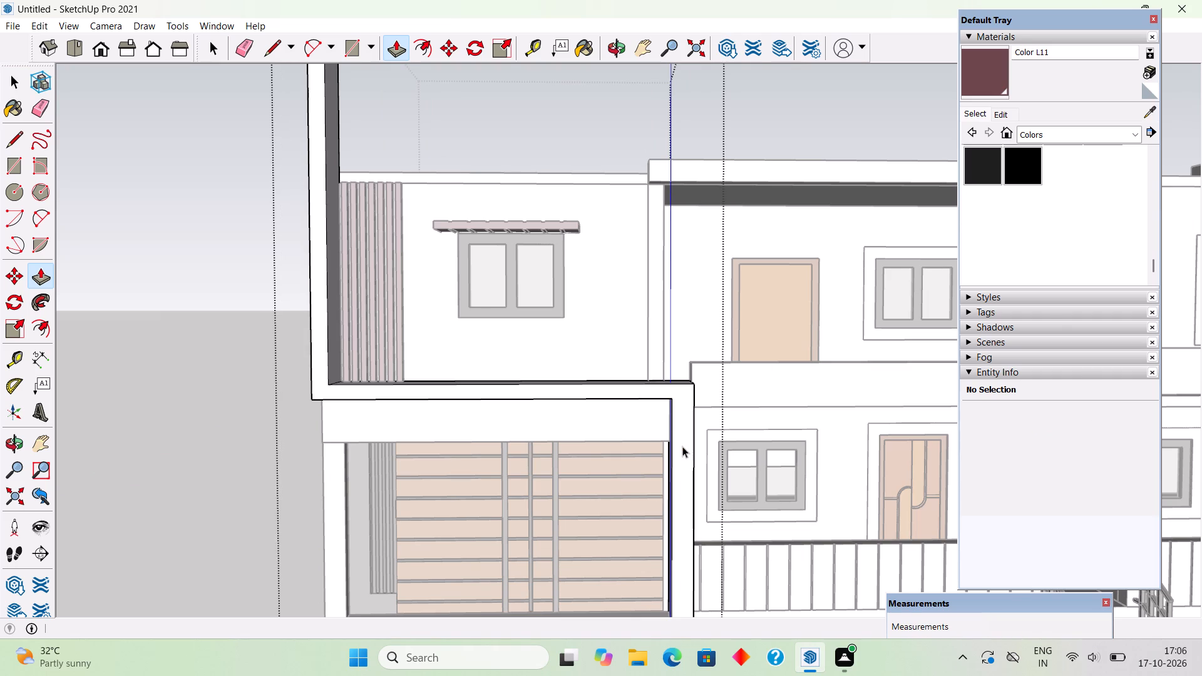
left_click(242, 467)
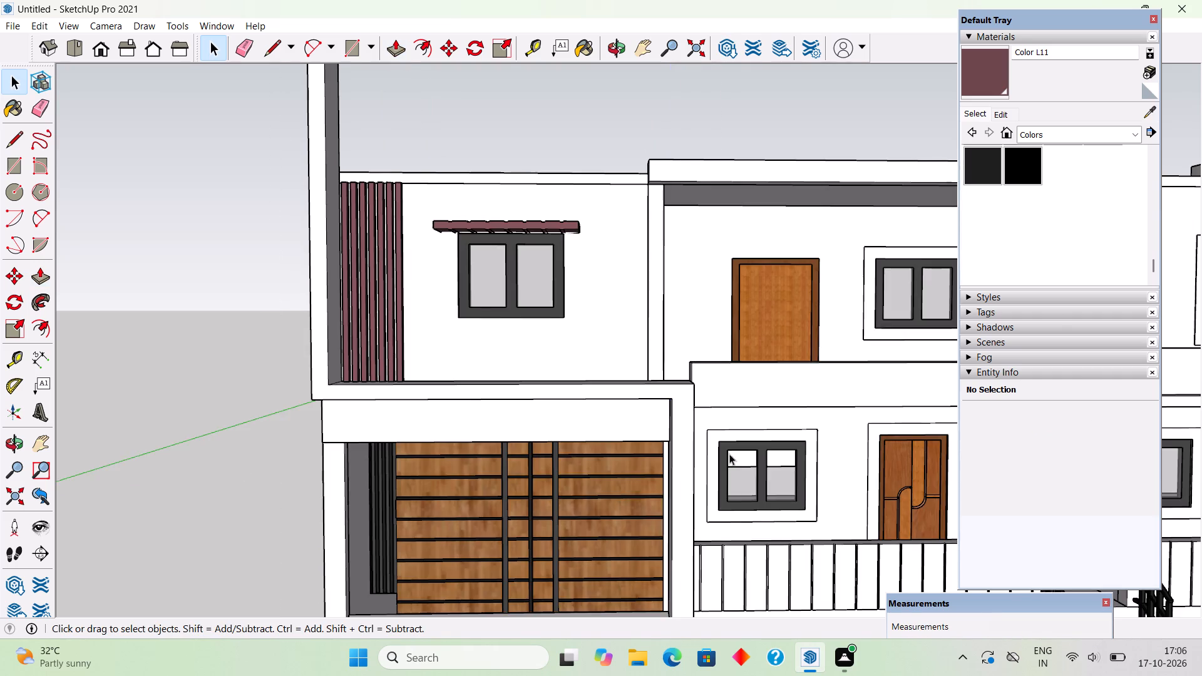
Inside the balcony group, extrude the front face of the first-floor balcony frame outward by 6", and exit the group.
middle_click_drag(729, 454, 550, 420)
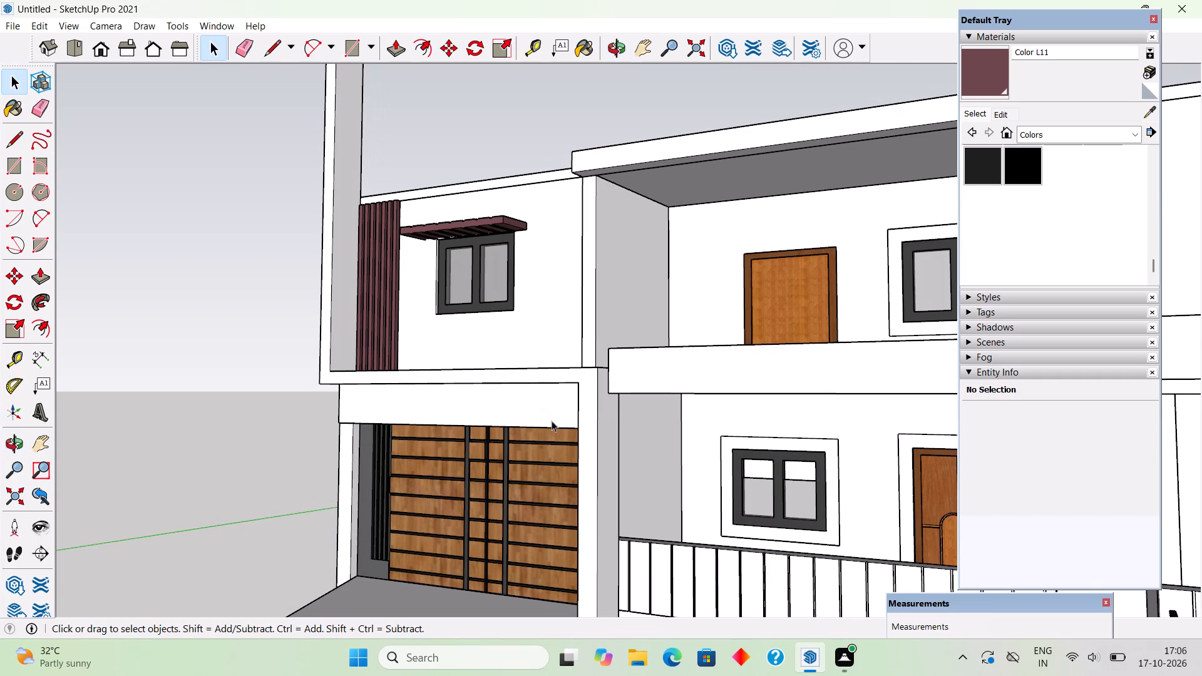
scroll(551, 435, "down", 8)
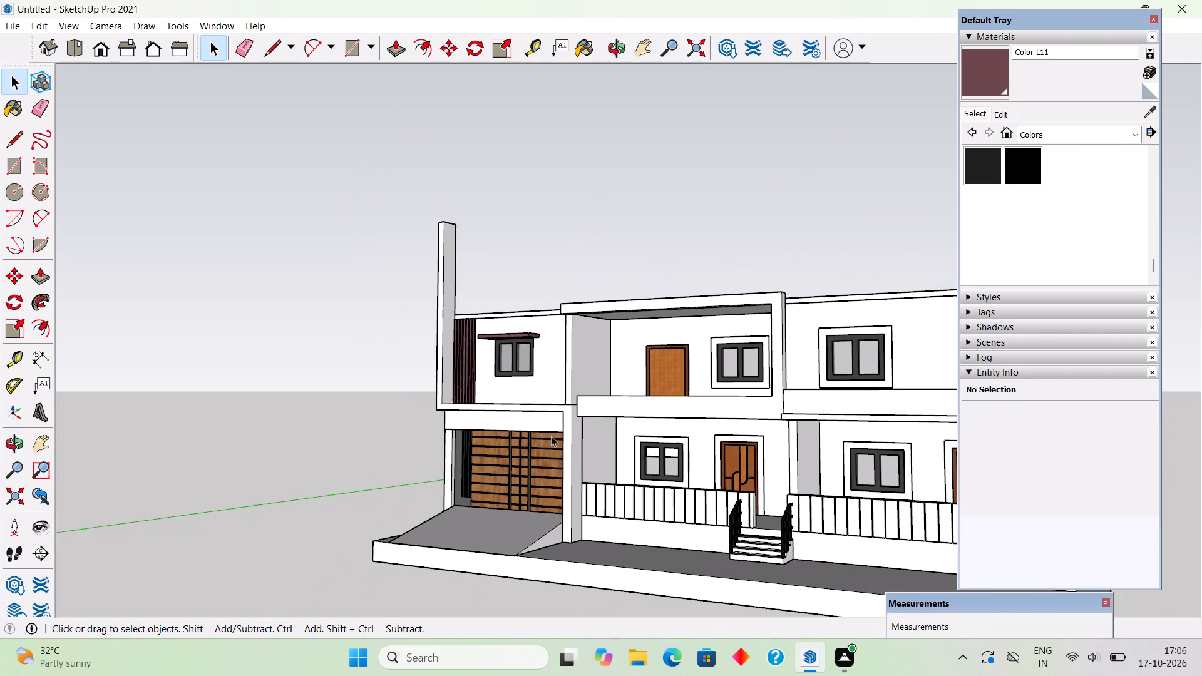
middle_click_drag(551, 437, 403, 499)
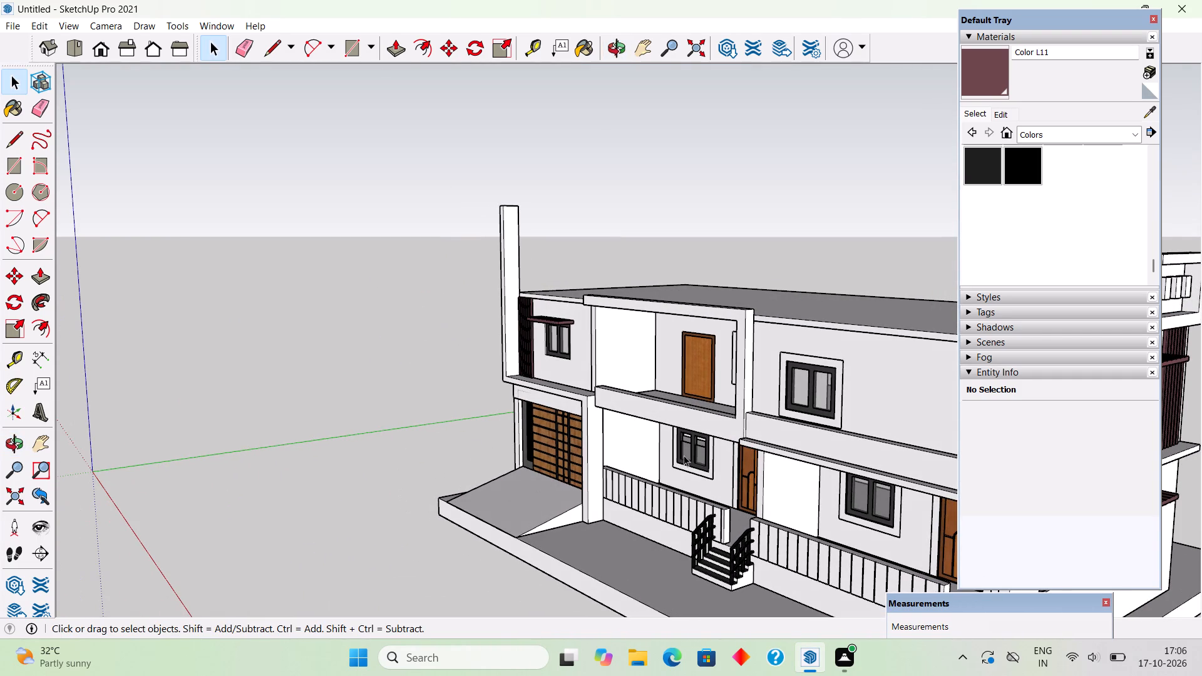
scroll(779, 454, "up", 8)
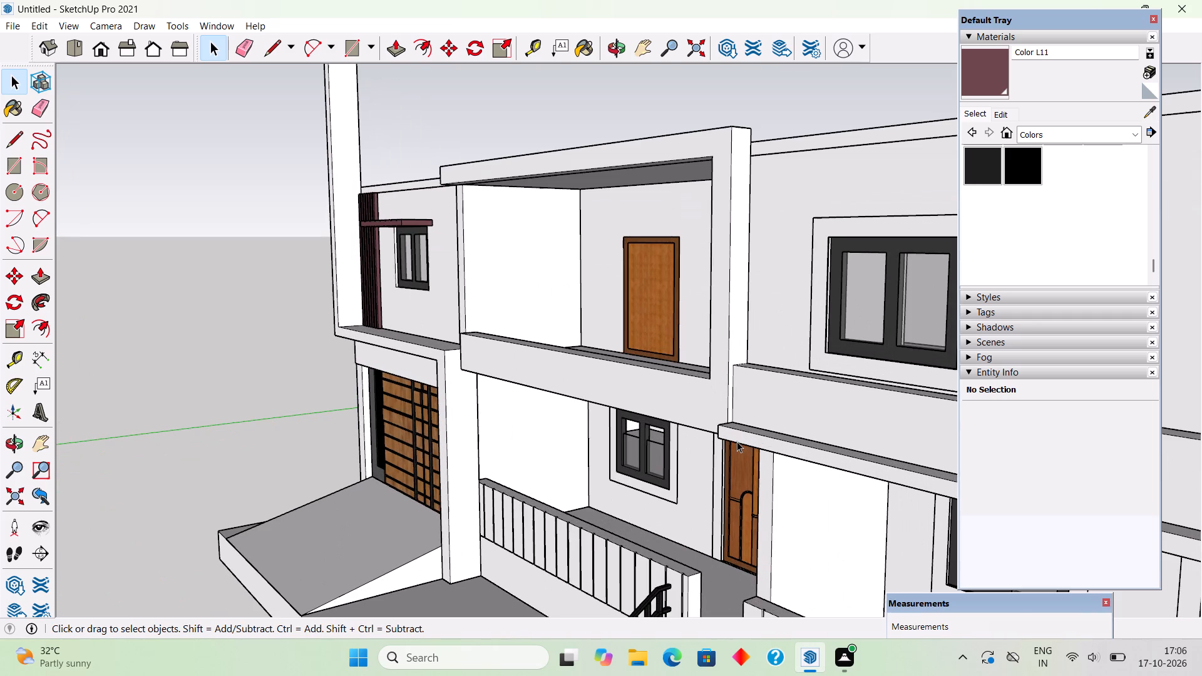
scroll(741, 438, "up", 6)
triple_click(675, 391)
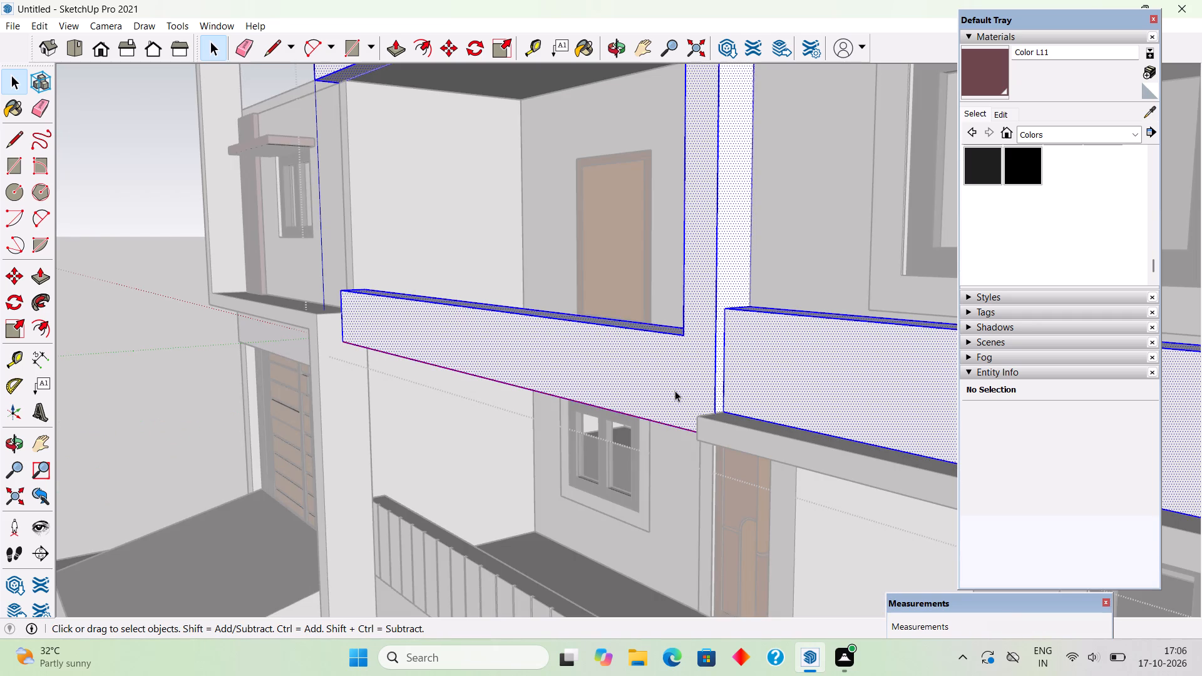
key("p")
left_click(675, 391)
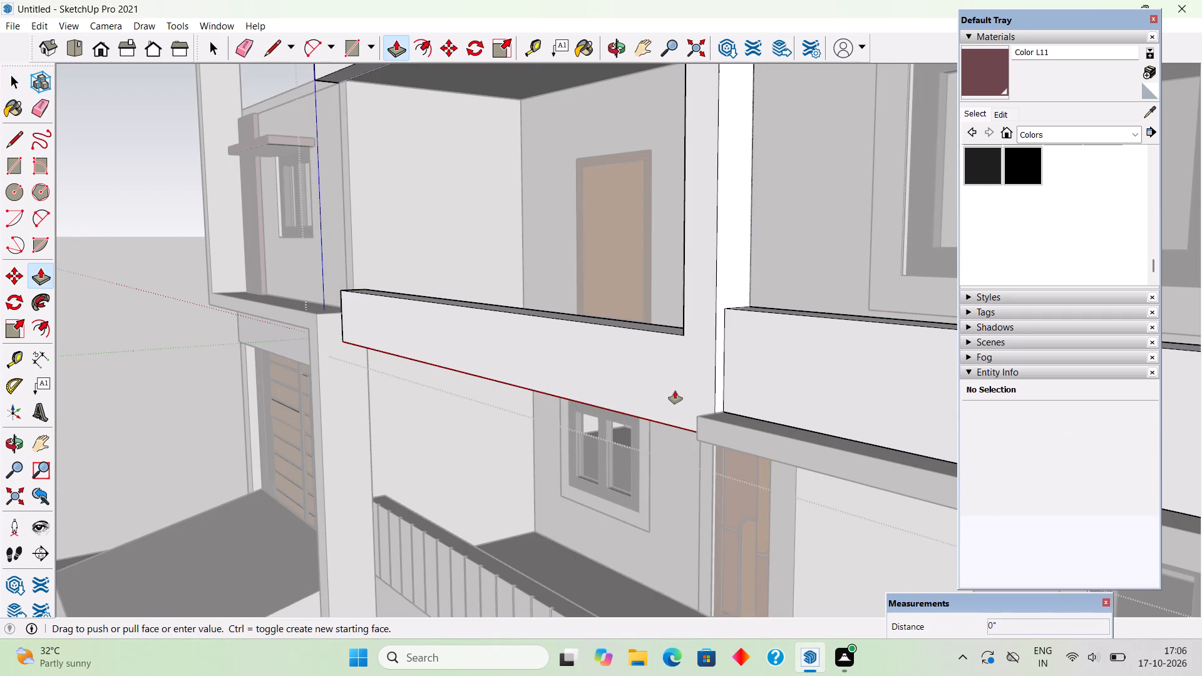
left_click(704, 438)
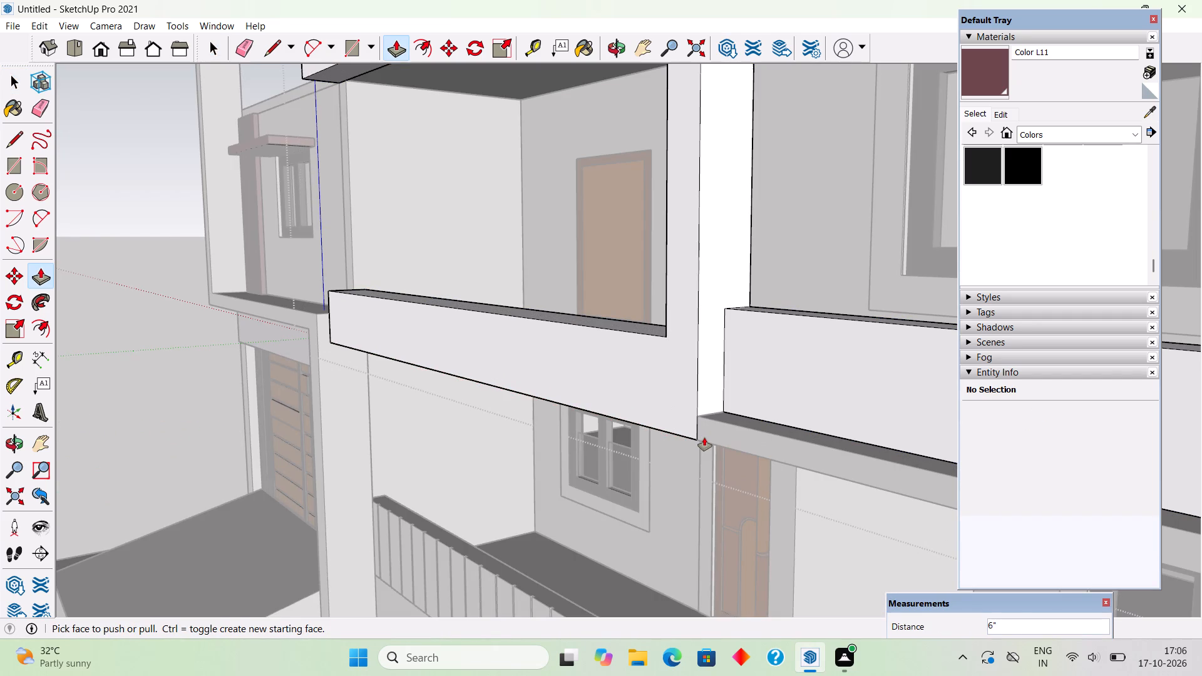
key("space")
scroll(703, 436, "down", 4)
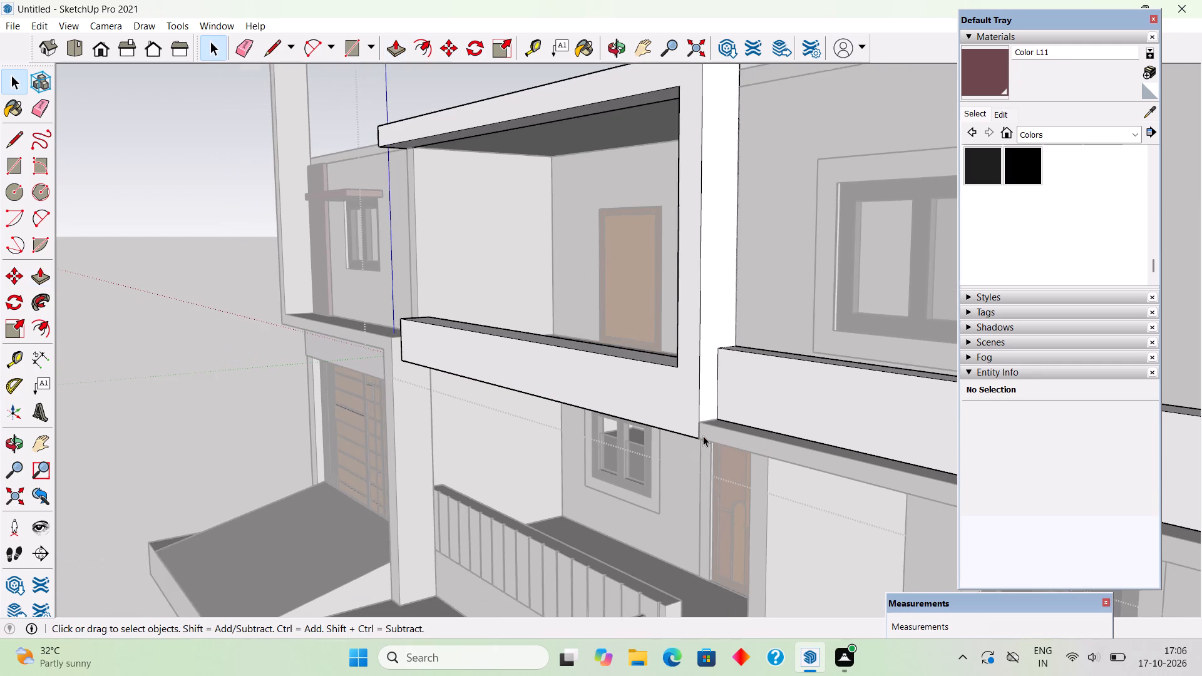
scroll(702, 434, "down", 3)
left_click(225, 315)
Paint the grouped slab above the garage door with grey Color M03.
scroll(301, 348, "down", 1)
middle_click_drag(327, 354, 416, 349)
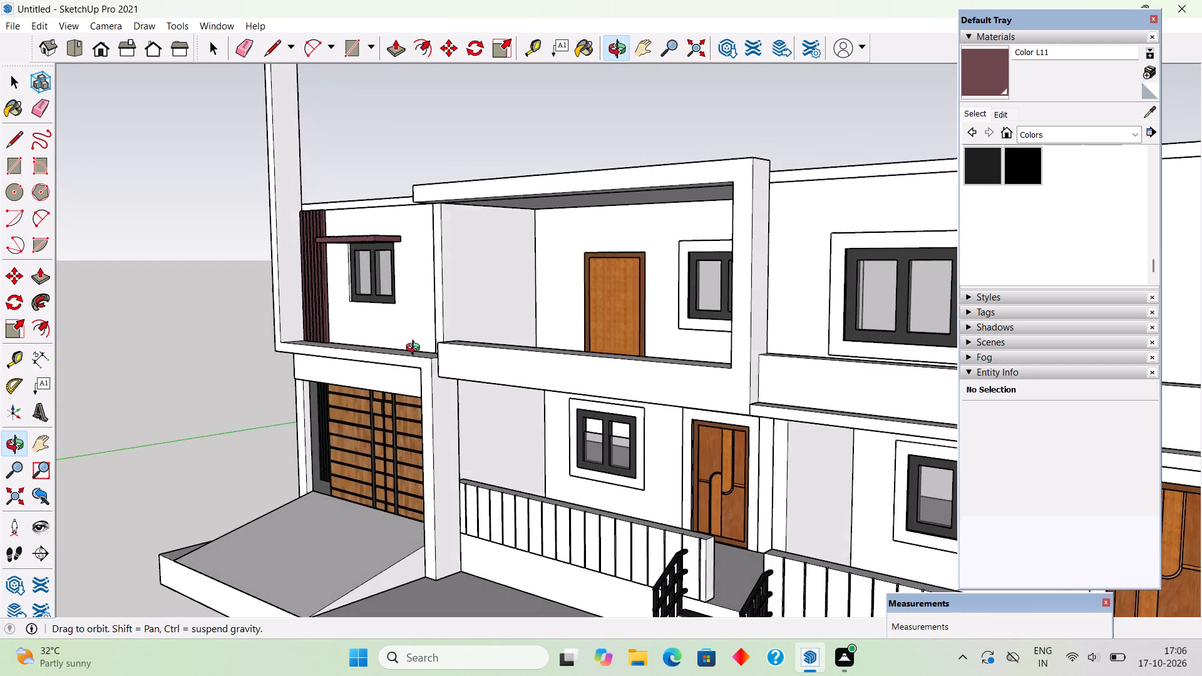
middle_click_drag(416, 349, 644, 327)
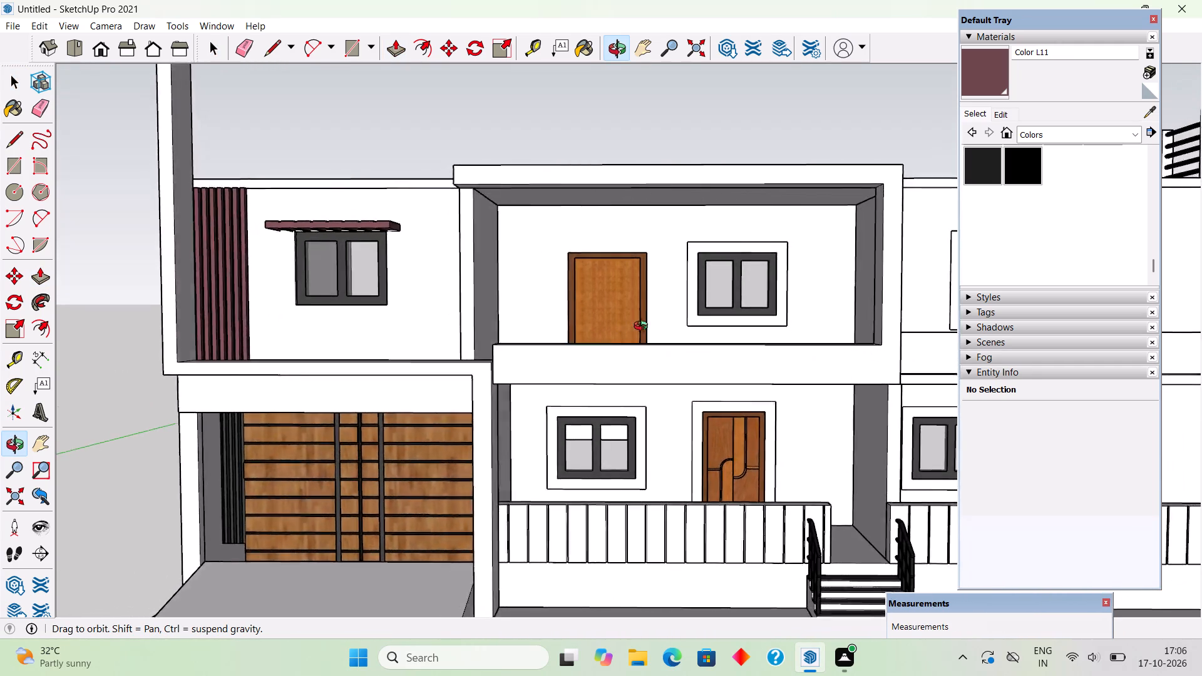
middle_click_drag(644, 327, 679, 326)
scroll(679, 326, "down", 3)
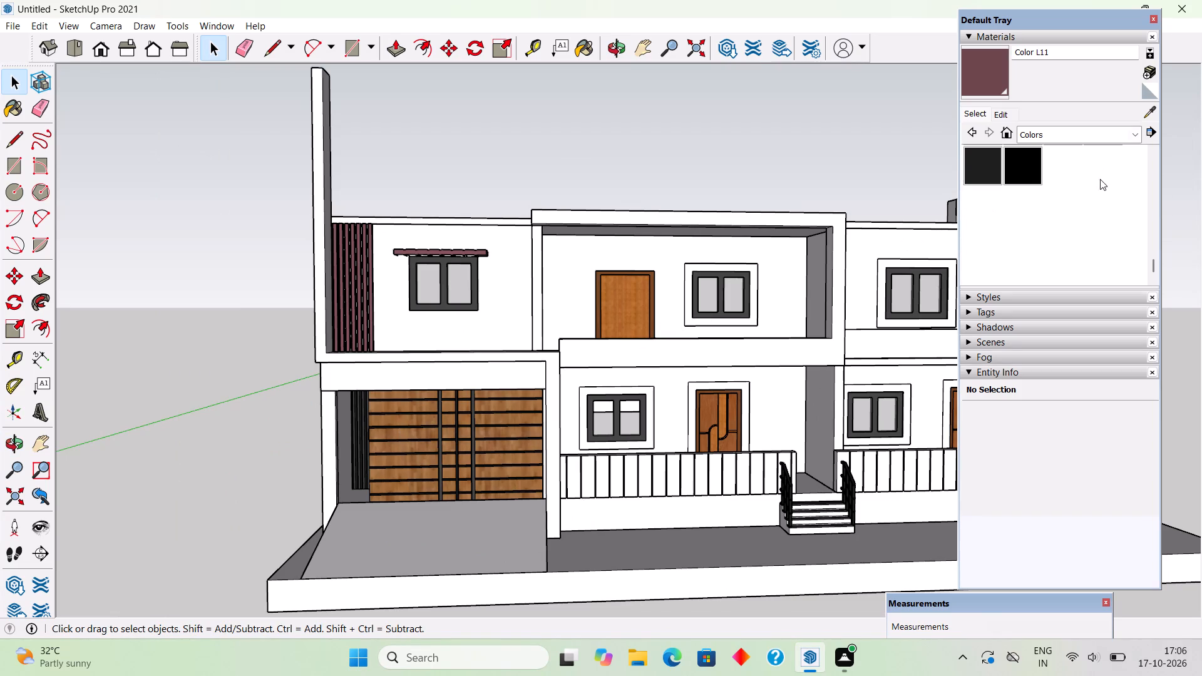
scroll(1100, 179, "up", 1)
left_click(1064, 170)
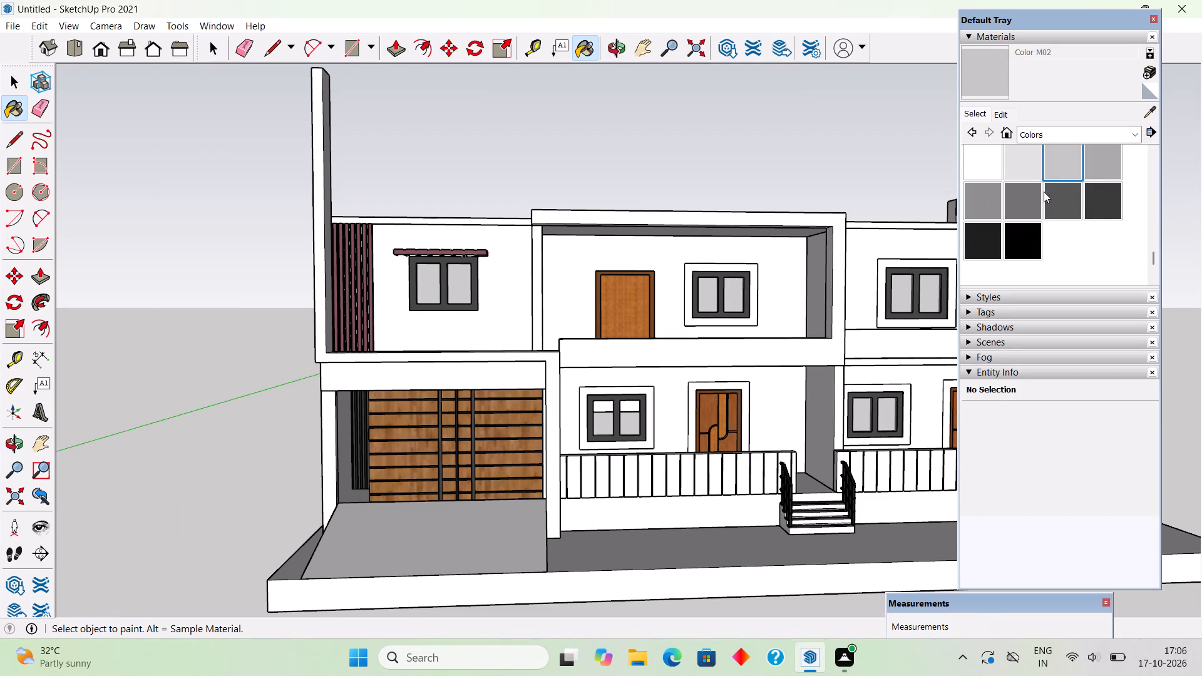
left_click(1110, 160)
left_click(455, 371)
middle_click_drag(453, 379, 437, 409)
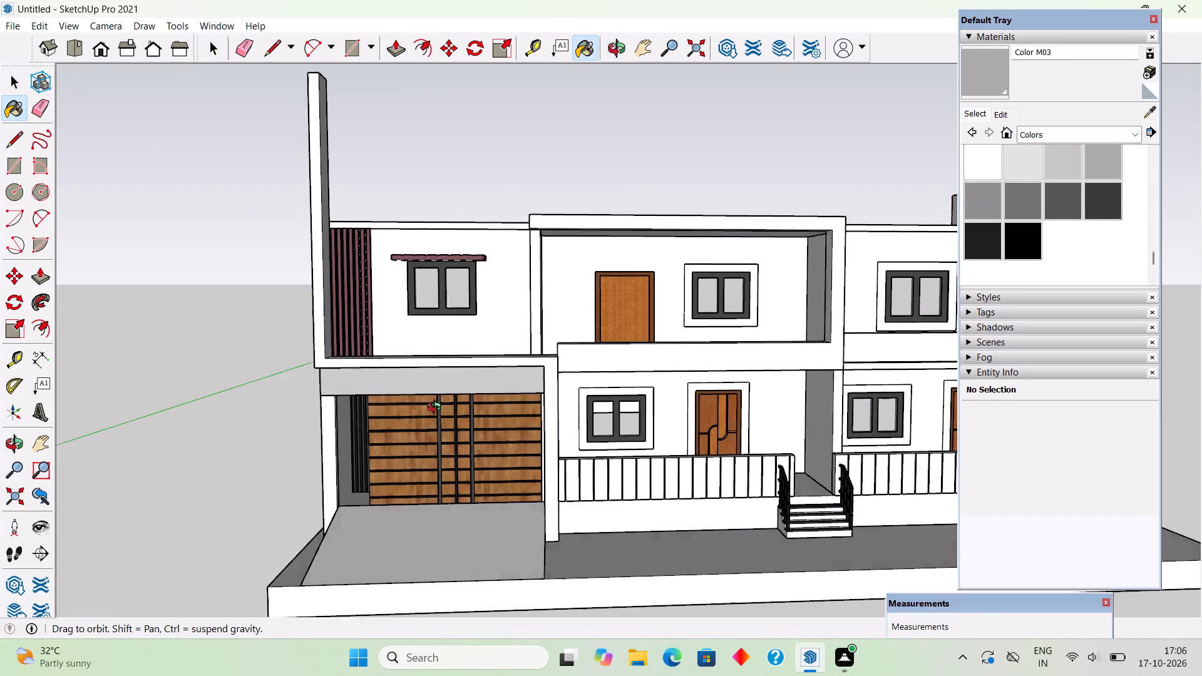
middle_click_drag(437, 409, 335, 422)
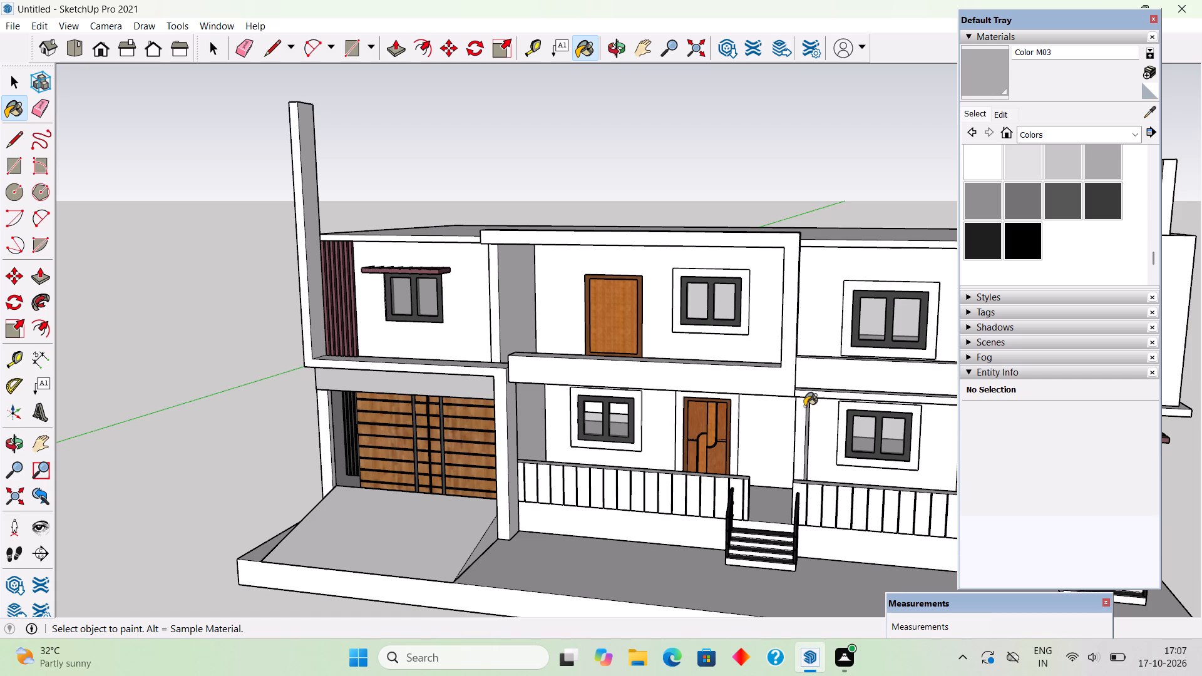
Examine the painted slab and the rest of the front facade, from the garage to the far corner.
key("space")
scroll(687, 416, "down", 6)
scroll(487, 384, "down", 5)
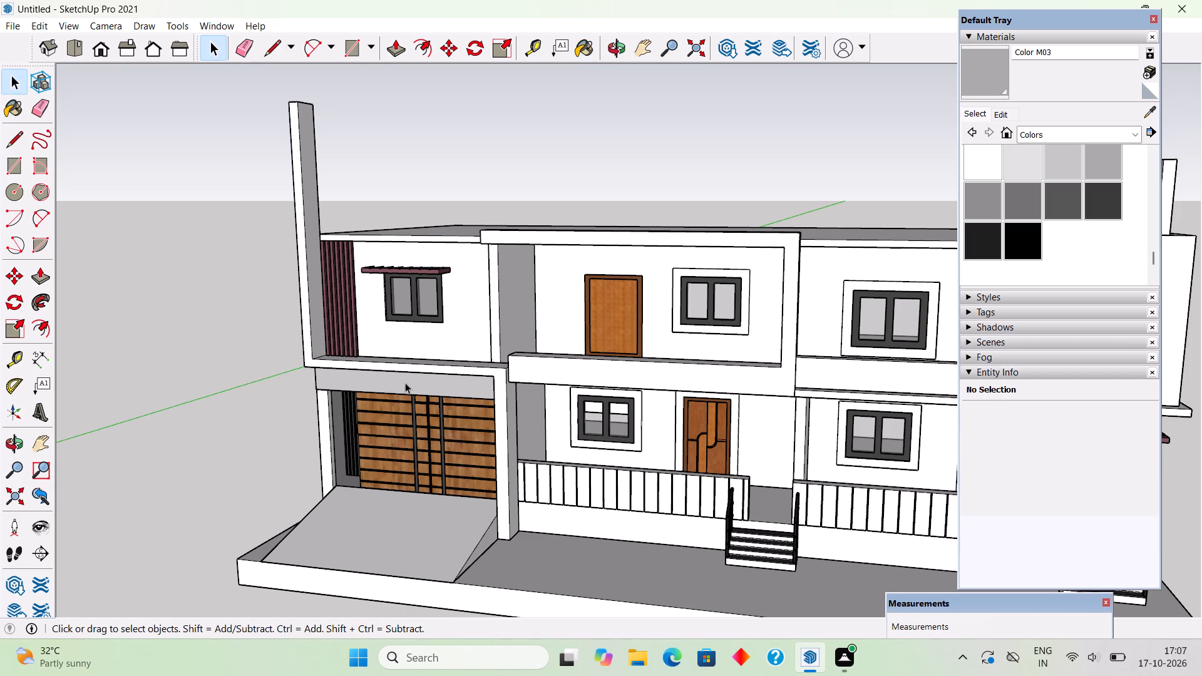
scroll(378, 350, "down", 11)
middle_click_drag(453, 463, 635, 470)
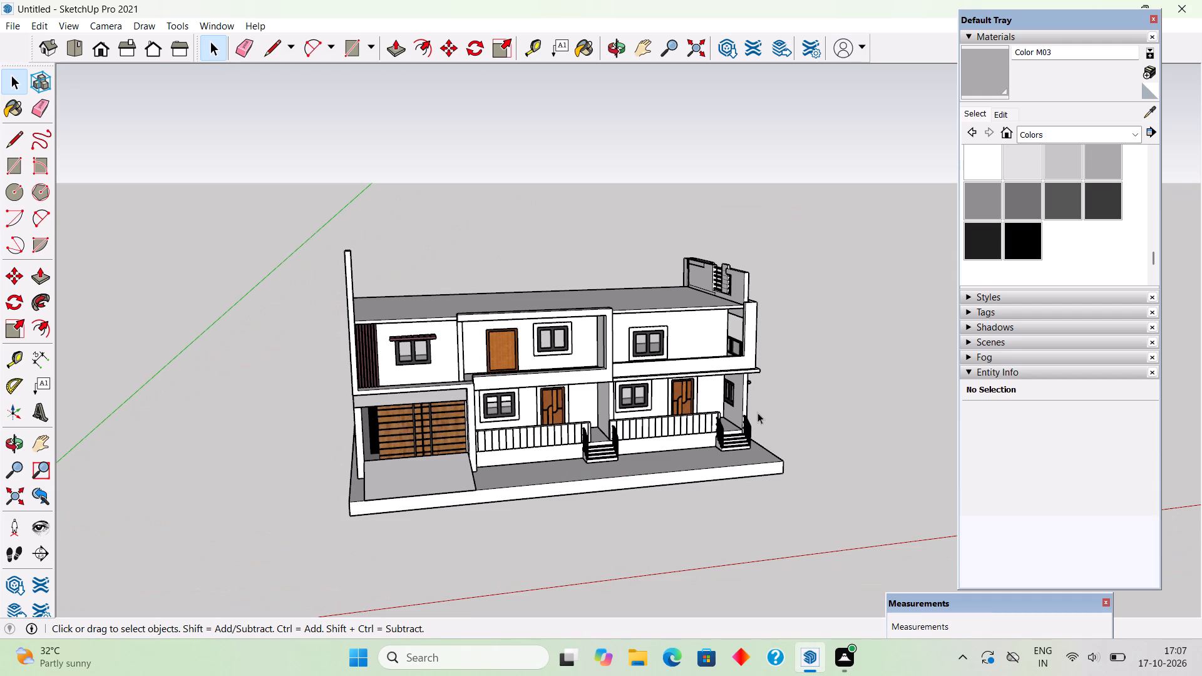
scroll(766, 401, "up", 3)
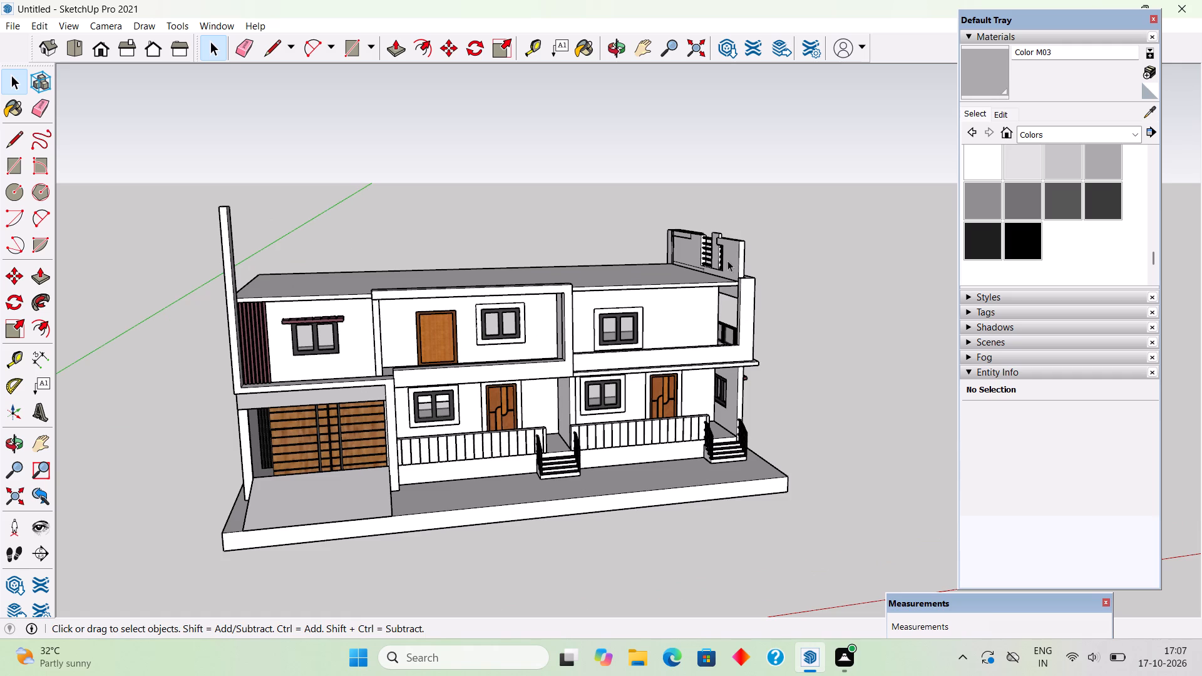
middle_click_drag(691, 303, 508, 335)
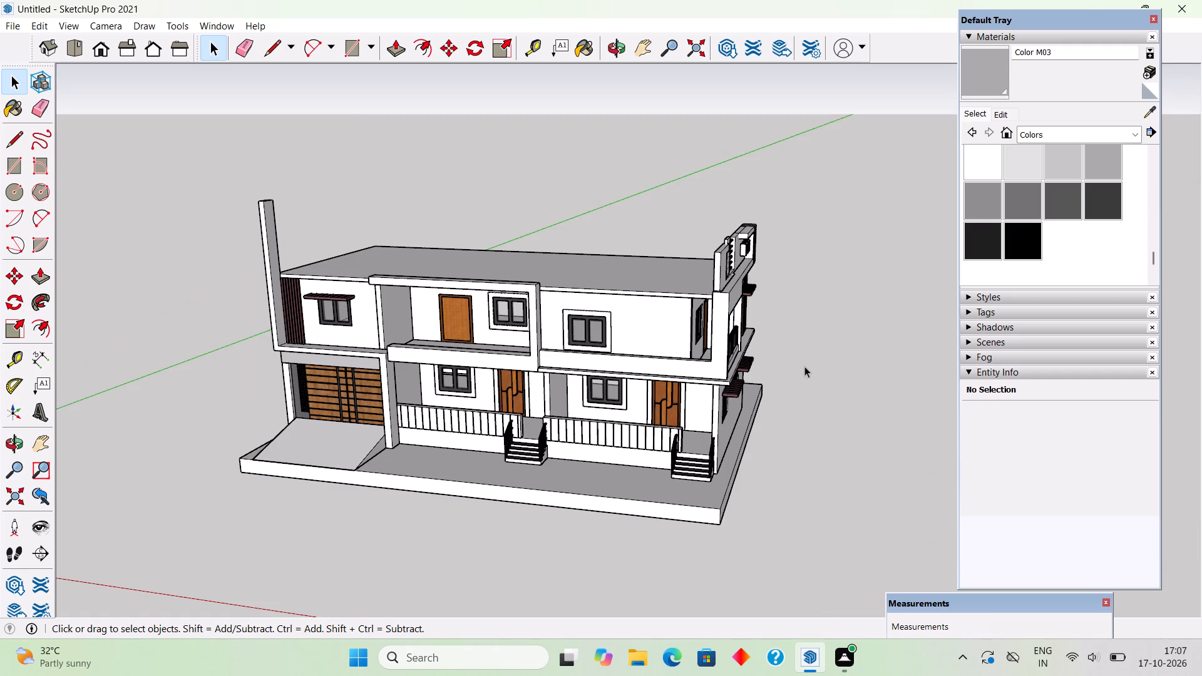
scroll(687, 355, "up", 5)
middle_click_drag(682, 373, 748, 344)
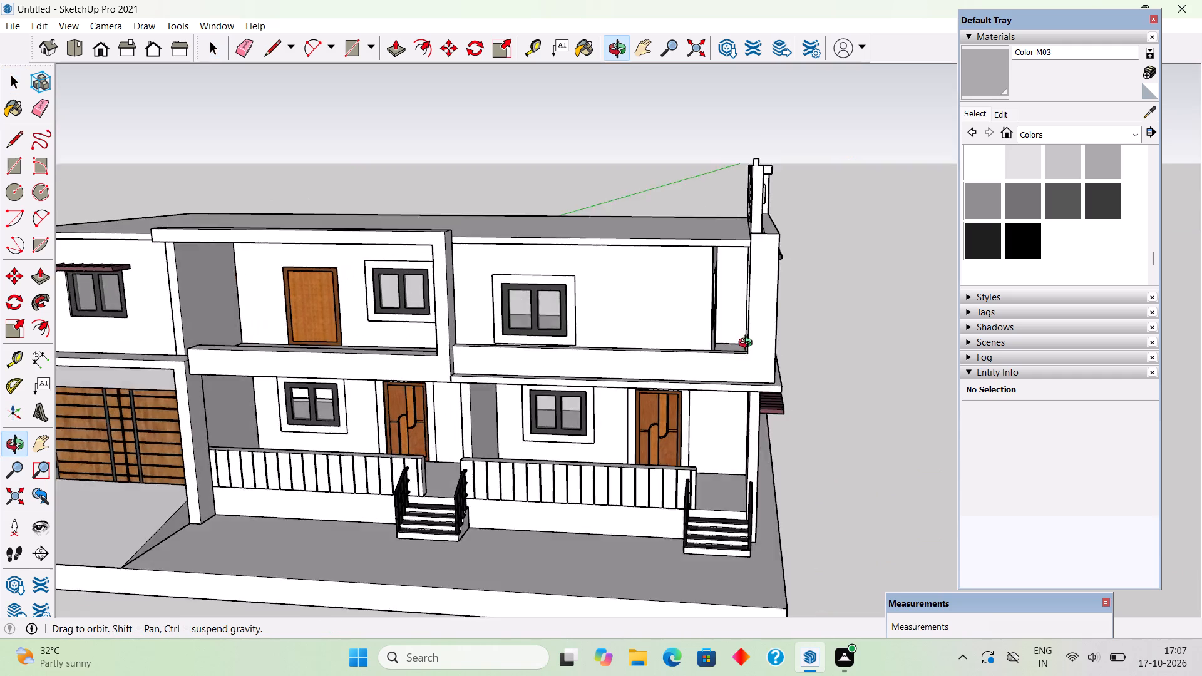
middle_click_drag(748, 344, 764, 337)
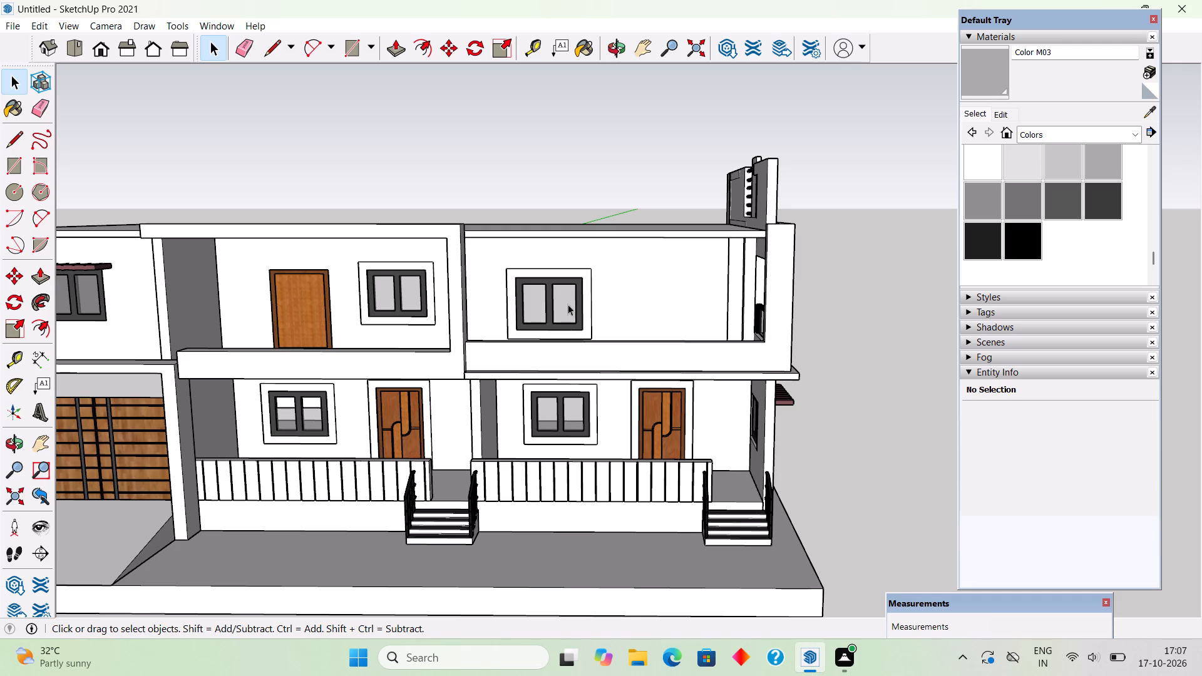
Draw a rectangle about 1'1" by 8'4" beside the far-corner opening, from the roof slab edge down to the first-floor balcony parapet.
middle_click_drag(584, 354, 602, 515)
middle_click_drag(702, 365, 702, 389)
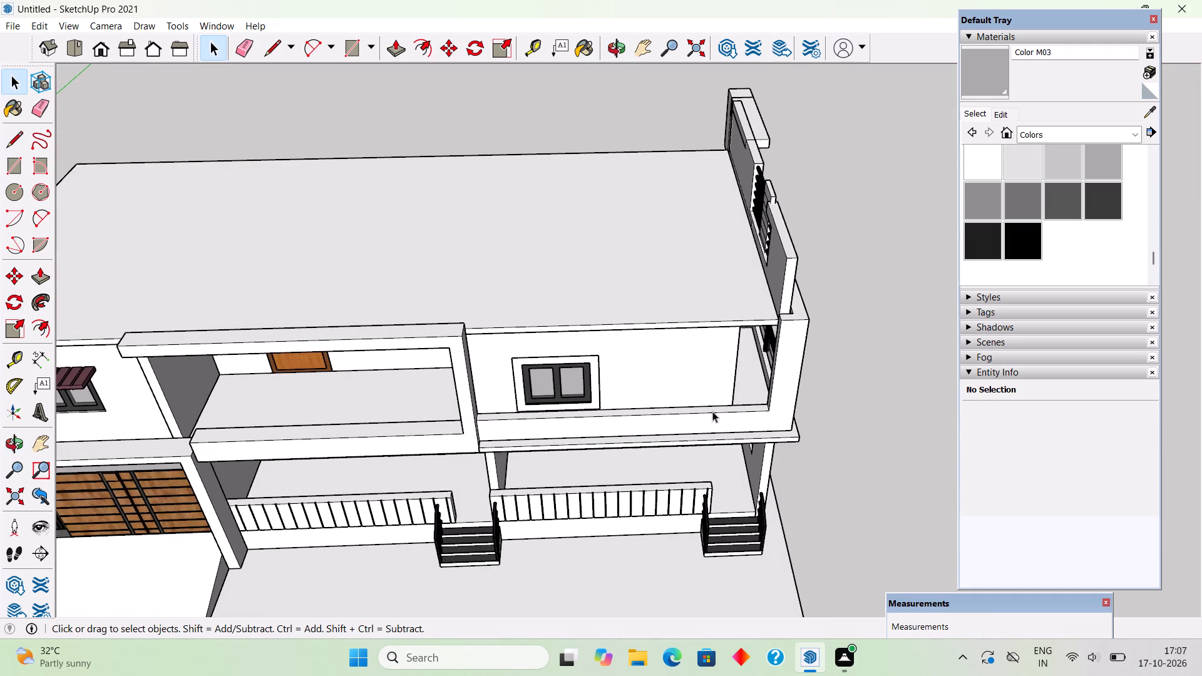
scroll(712, 412, "up", 7)
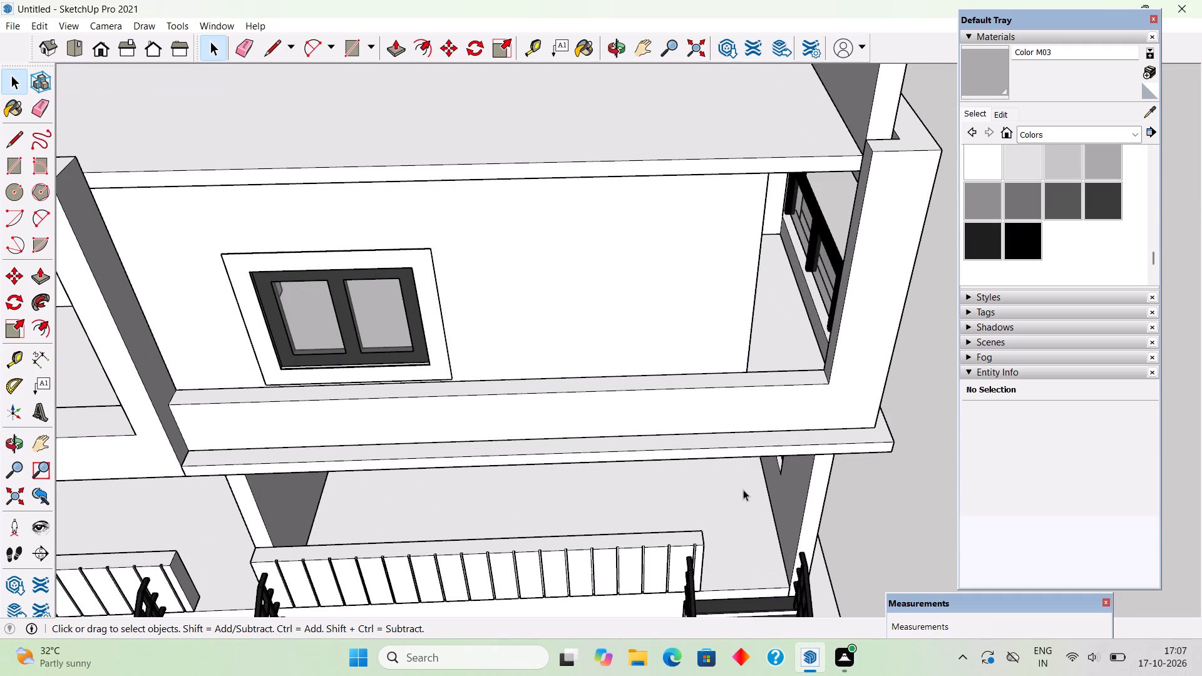
scroll(743, 489, "down", 1)
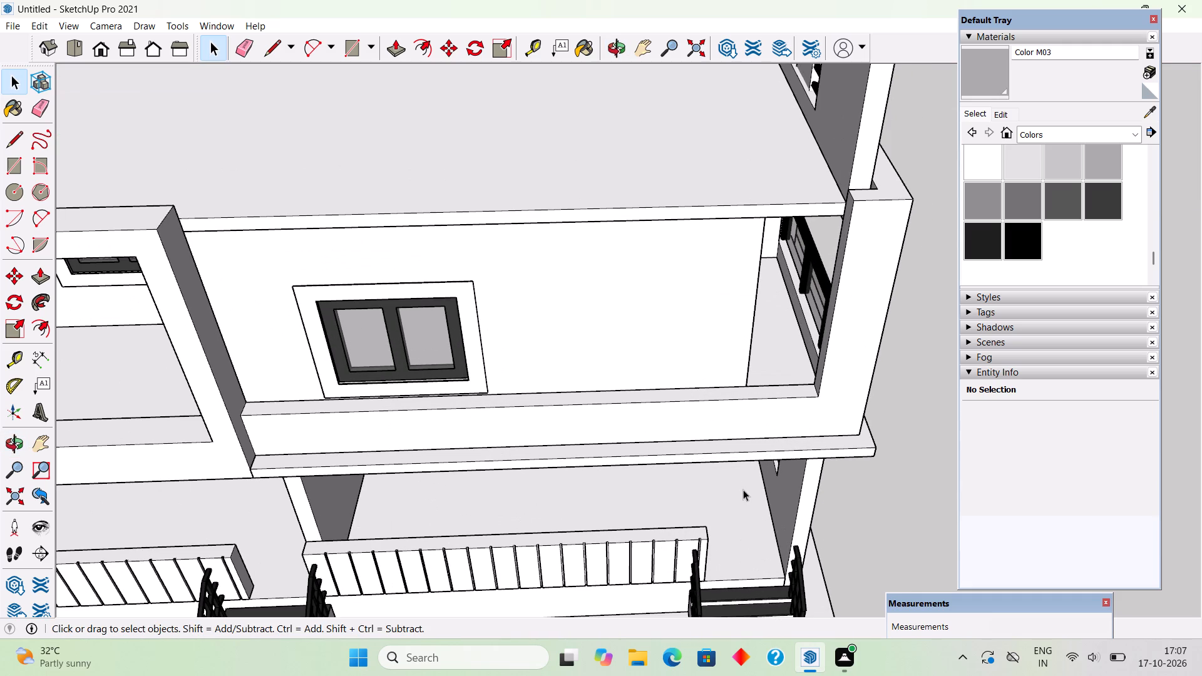
key("r")
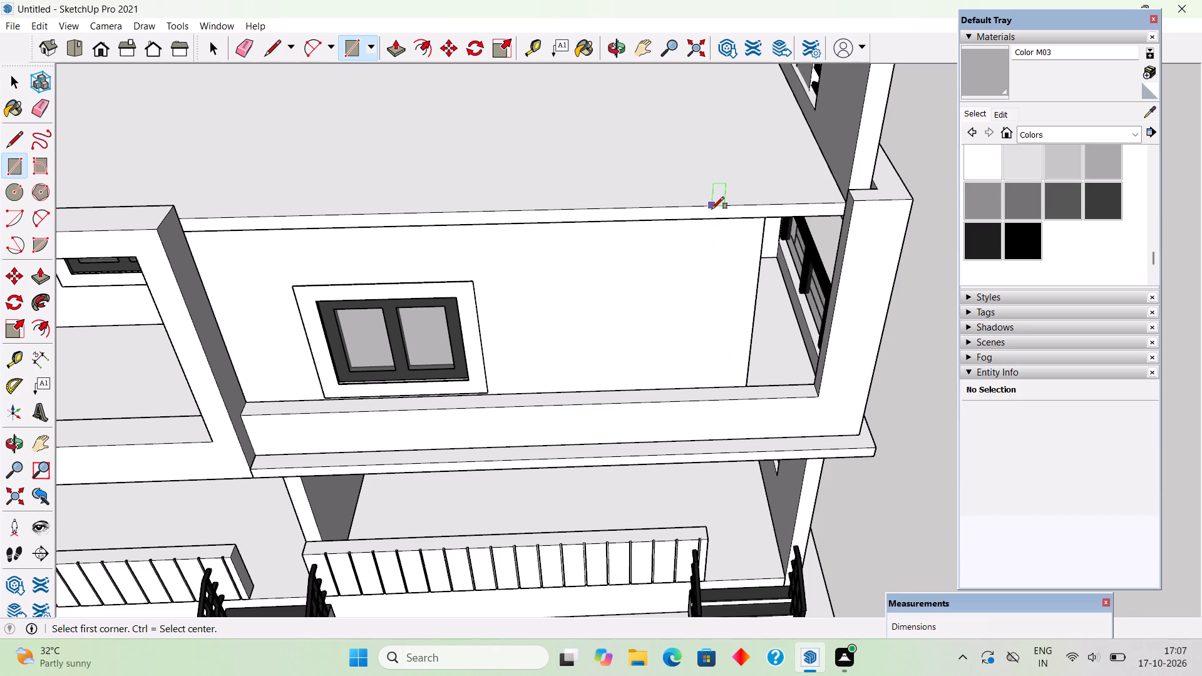
left_click(712, 208)
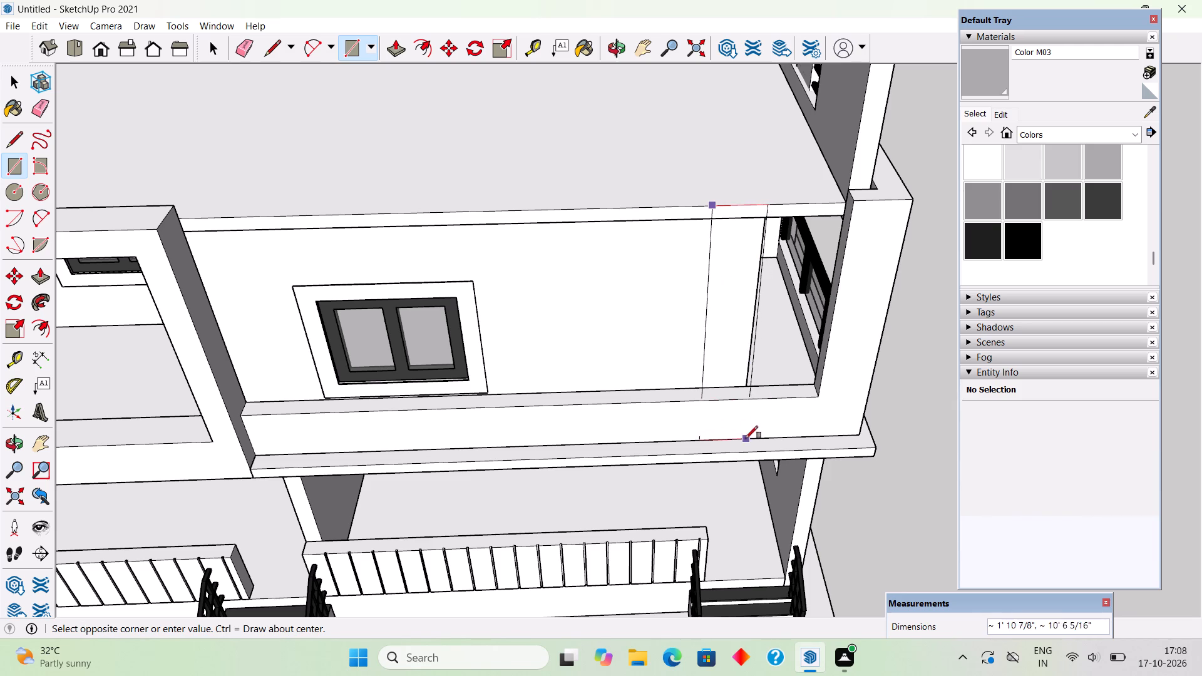
scroll(744, 442, "up", 2)
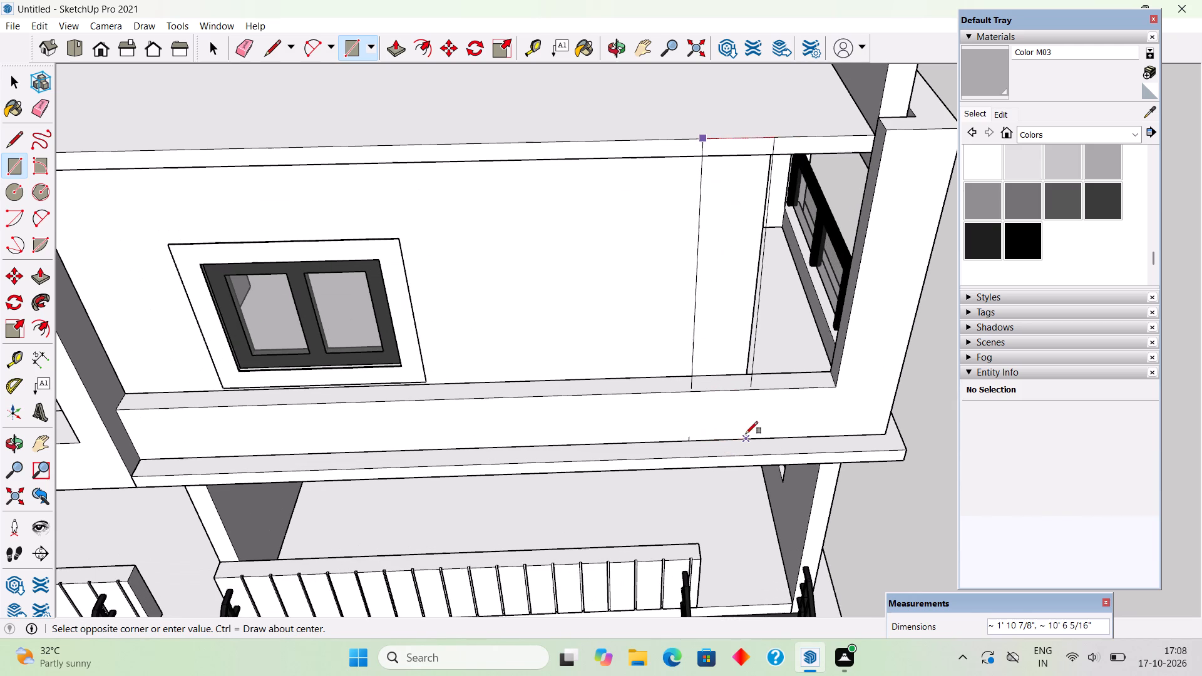
scroll(746, 434, "down", 1)
middle_click_drag(763, 424, 818, 344)
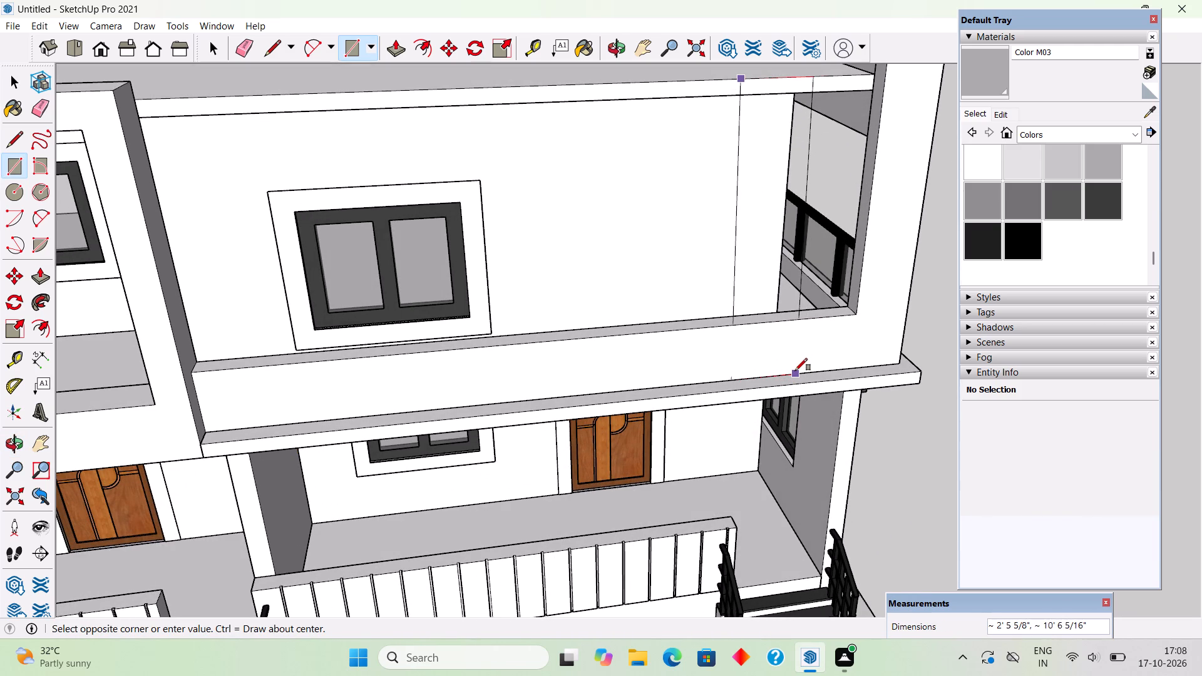
left_click(757, 317)
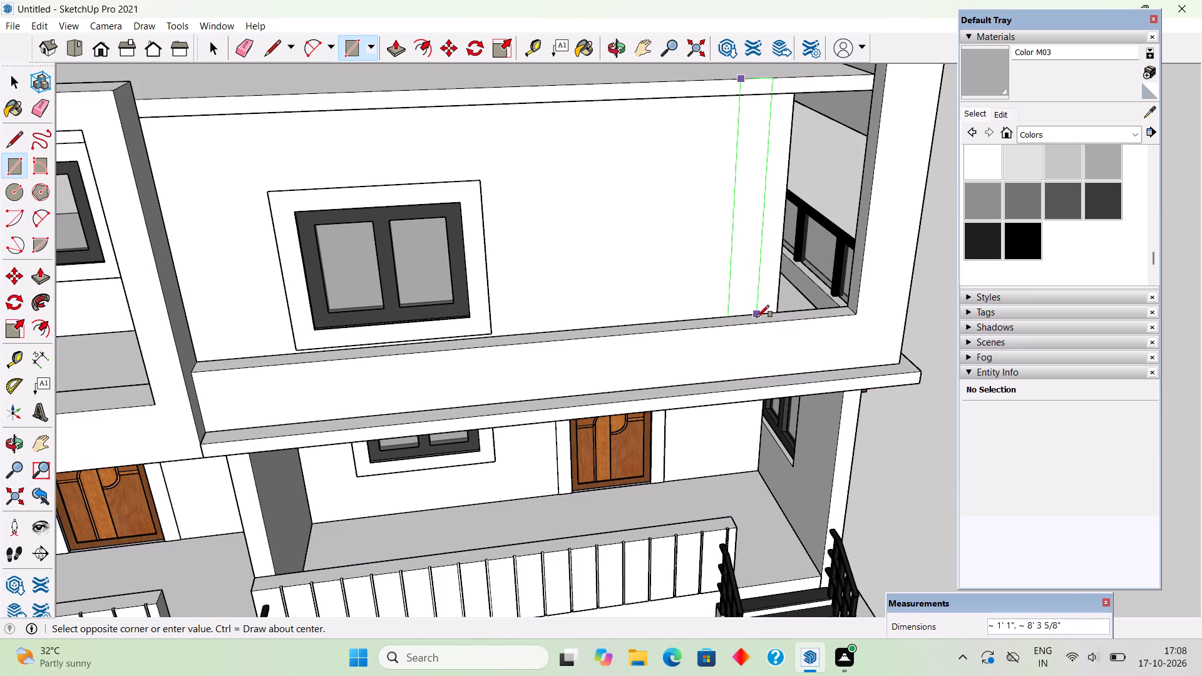
Extrude the tall rectangle beside the corner opening by about 1'2" into a first-floor pillar.
key("p")
left_click(740, 291)
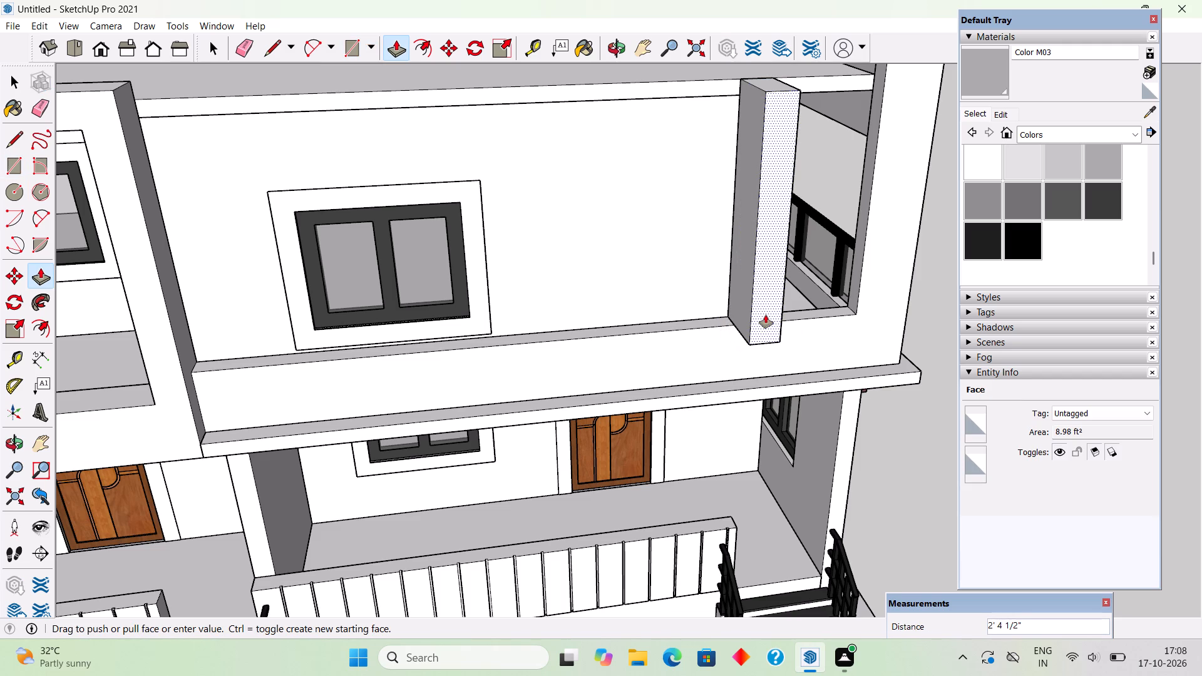
left_click(759, 295)
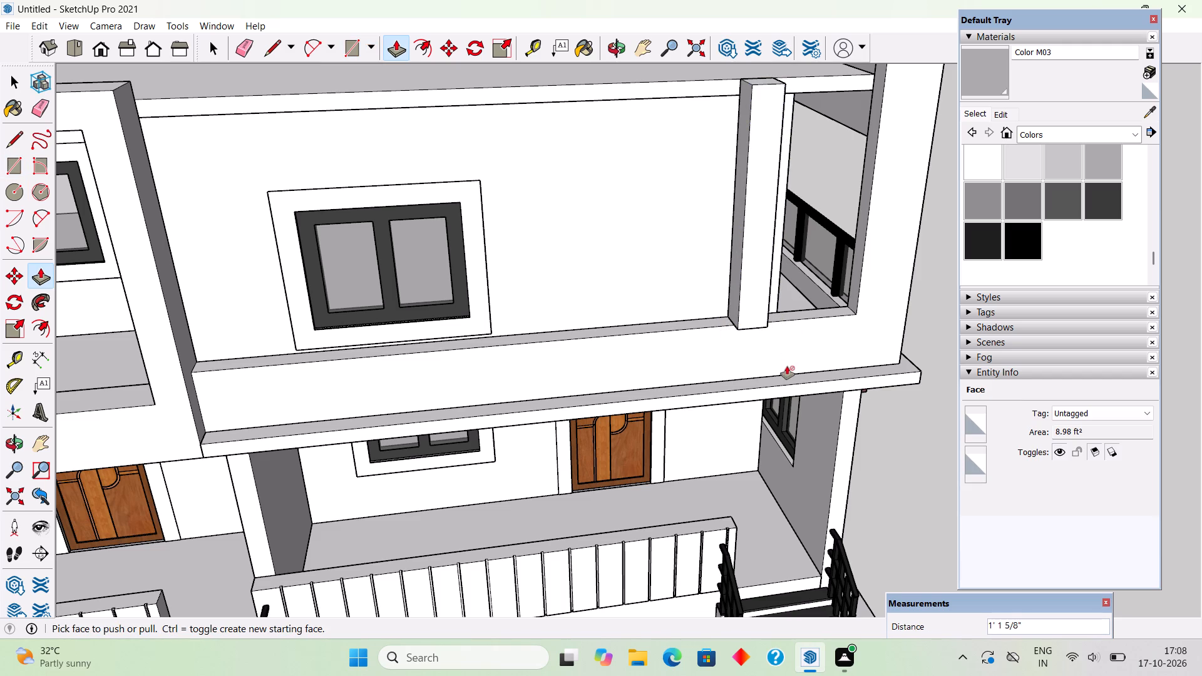
middle_click_drag(786, 332, 779, 259)
scroll(779, 259, "down", 7)
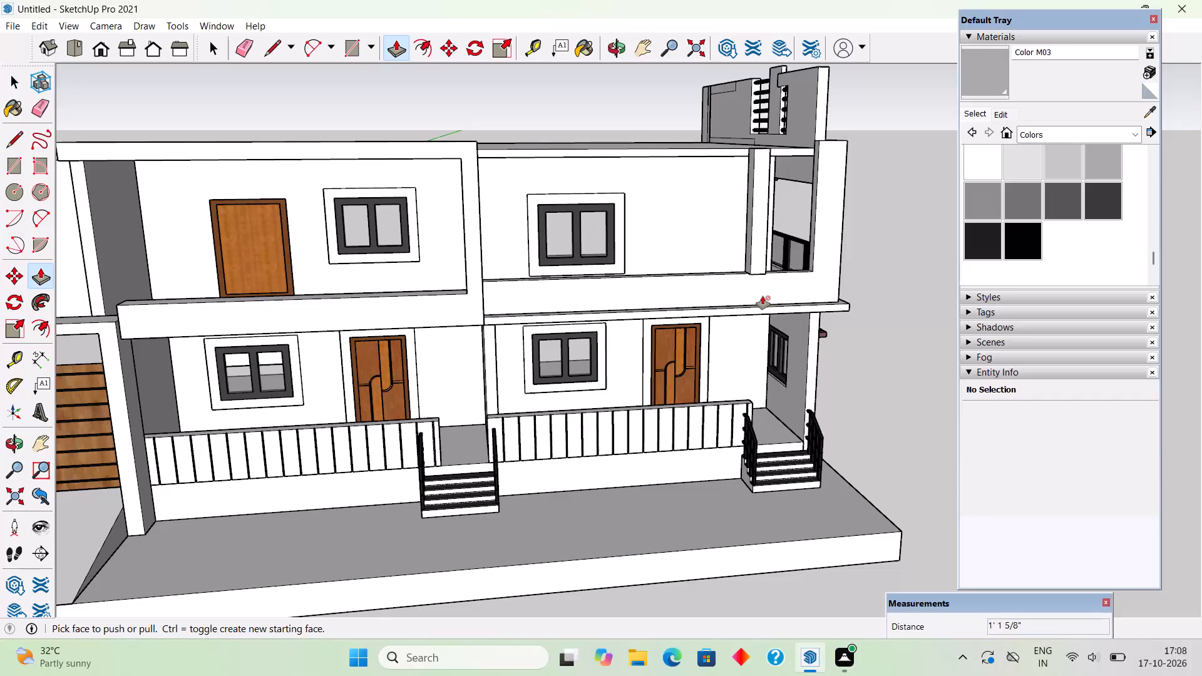
key("space")
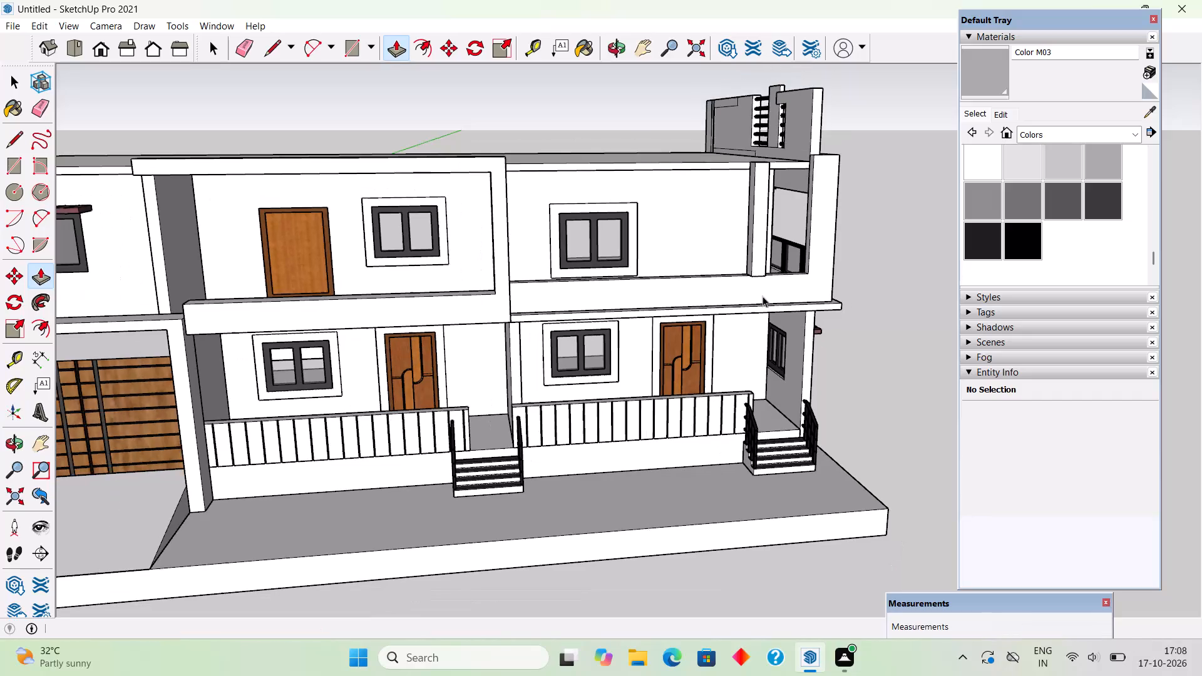
Inside the roof parapet wall group, push the corner end face back by about 2'11".
middle_click_drag(791, 267, 516, 322)
middle_click_drag(717, 266, 592, 297)
scroll(642, 221, "up", 2)
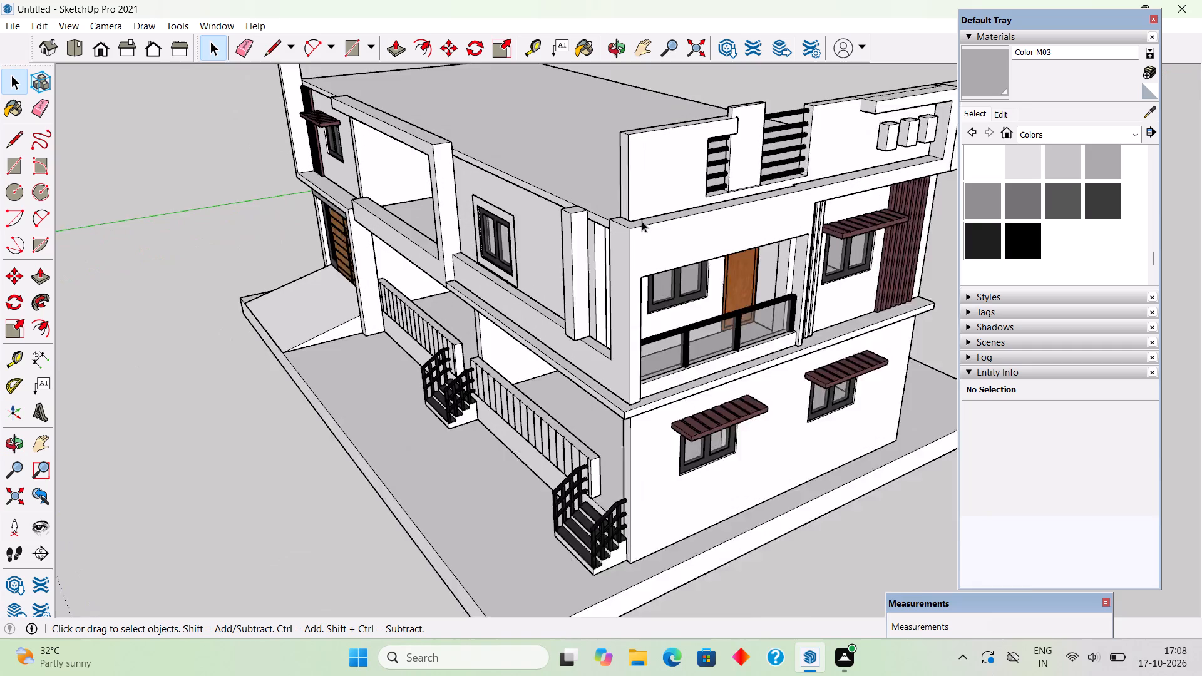
scroll(642, 221, "up", 7)
middle_click_drag(624, 206, 625, 269)
scroll(625, 269, "down", 3)
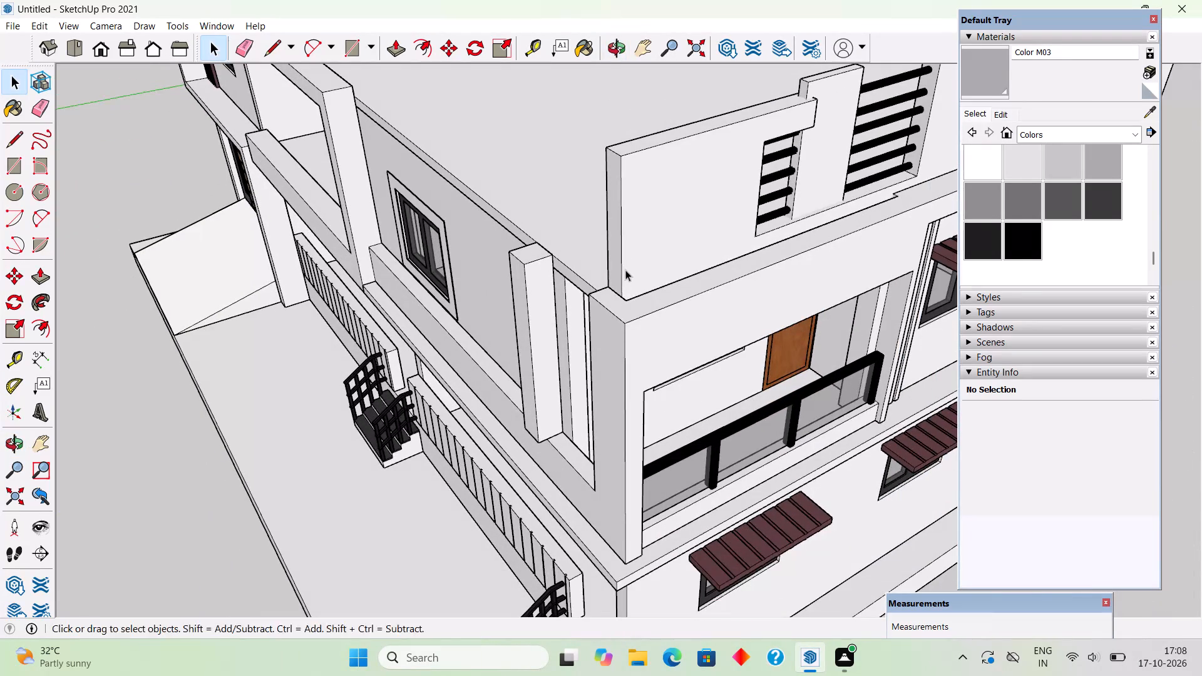
middle_click_drag(625, 296, 620, 416)
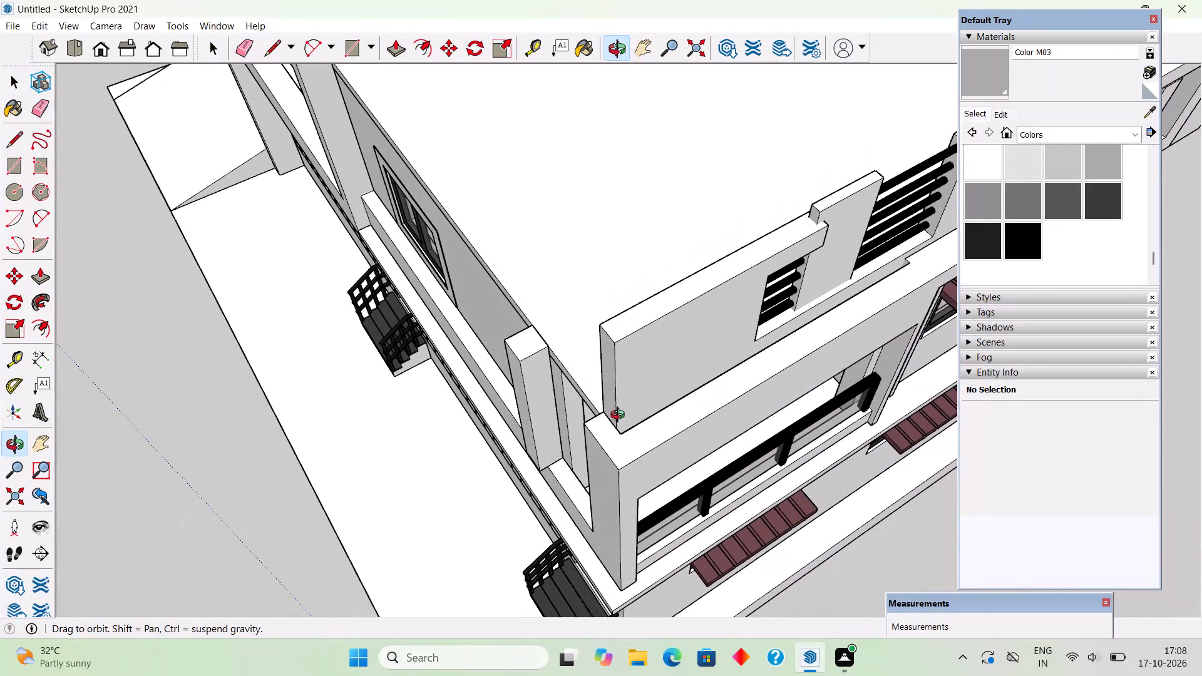
middle_click_drag(620, 416, 635, 440)
scroll(636, 441, "up", 1)
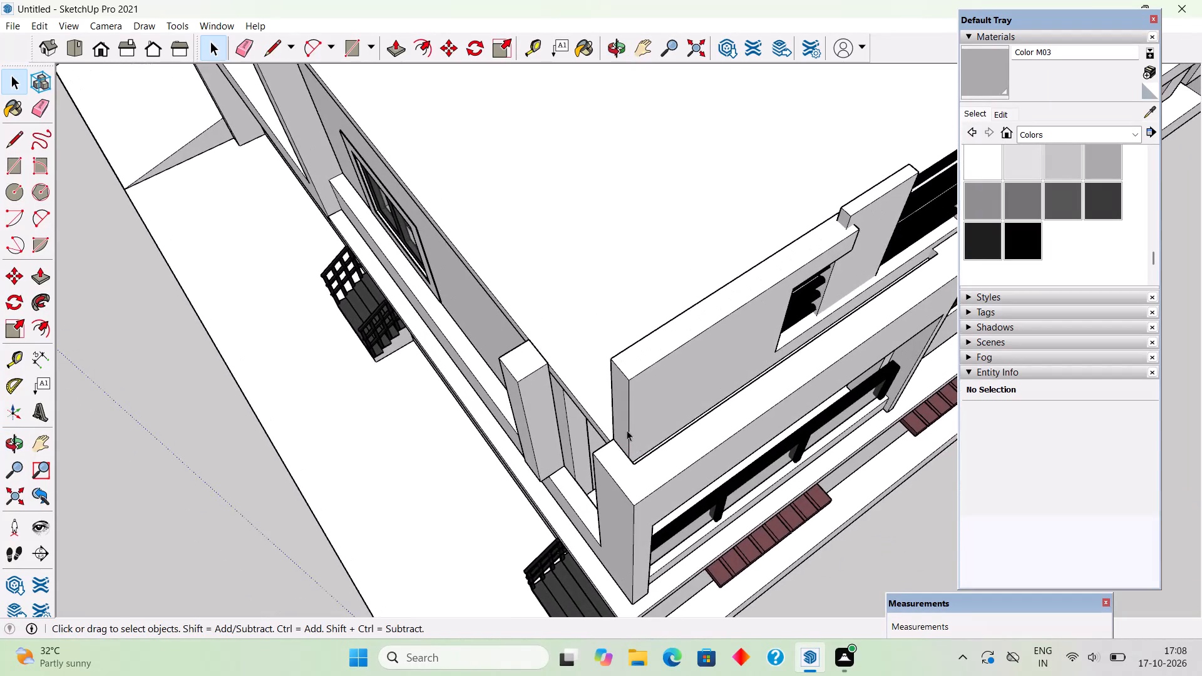
scroll(623, 428, "up", 4)
double_click(647, 412)
left_click(647, 412)
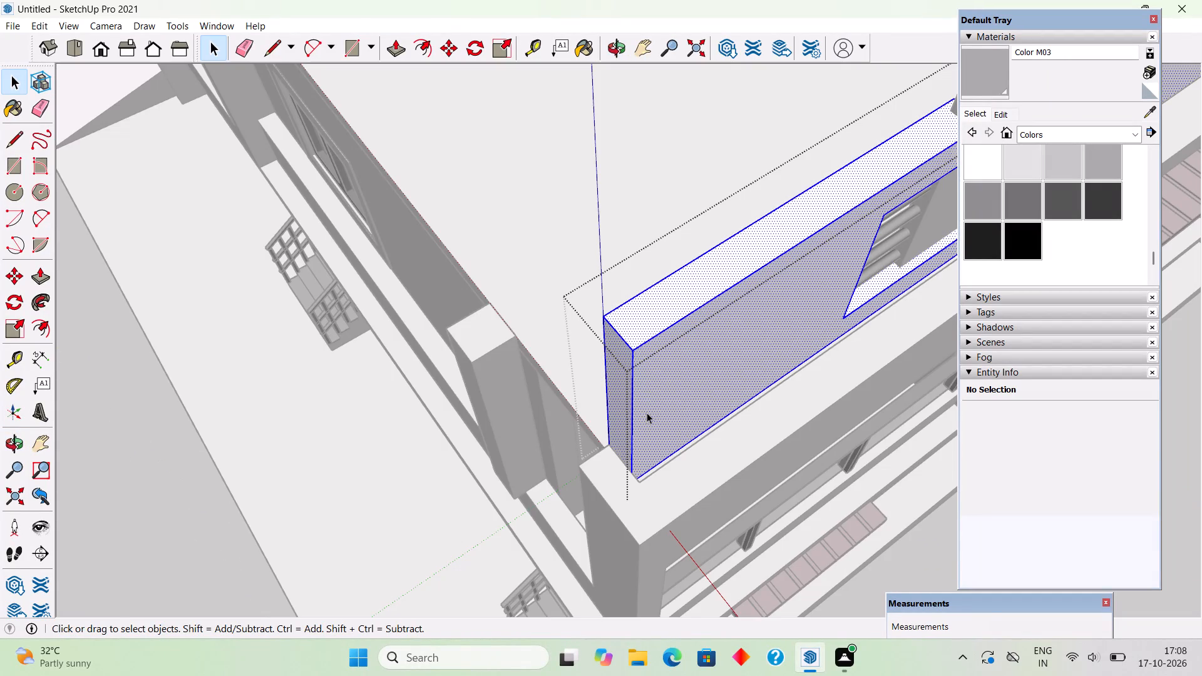
key("p")
left_click(616, 396)
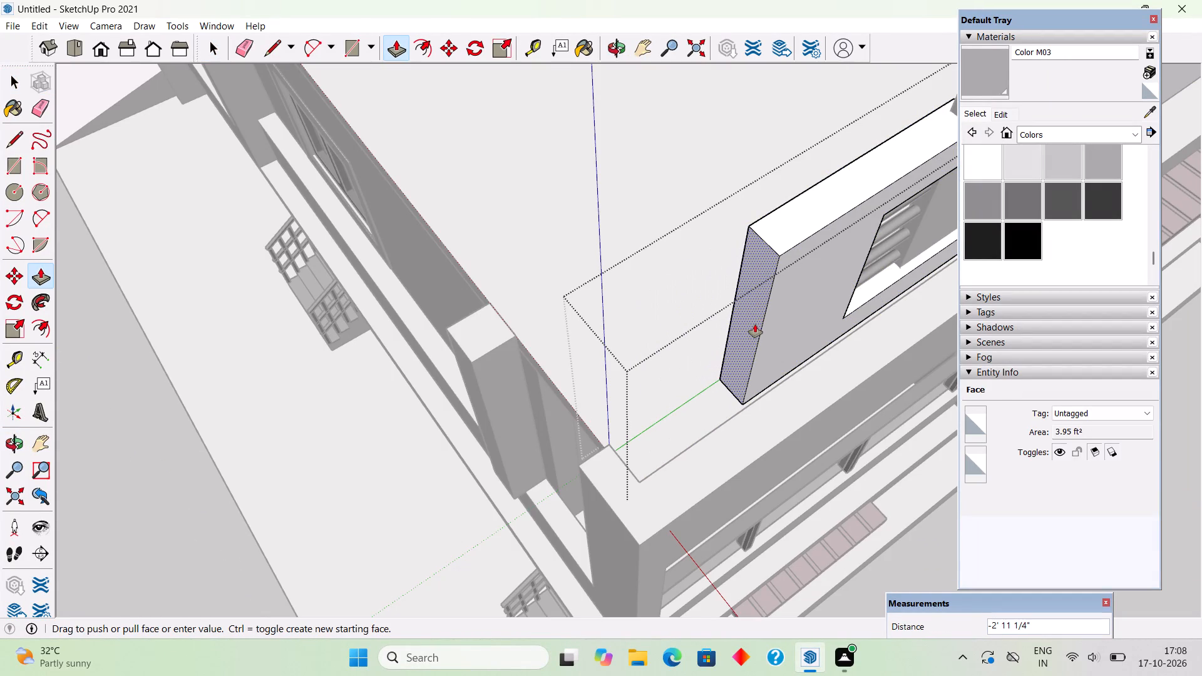
left_click(755, 324)
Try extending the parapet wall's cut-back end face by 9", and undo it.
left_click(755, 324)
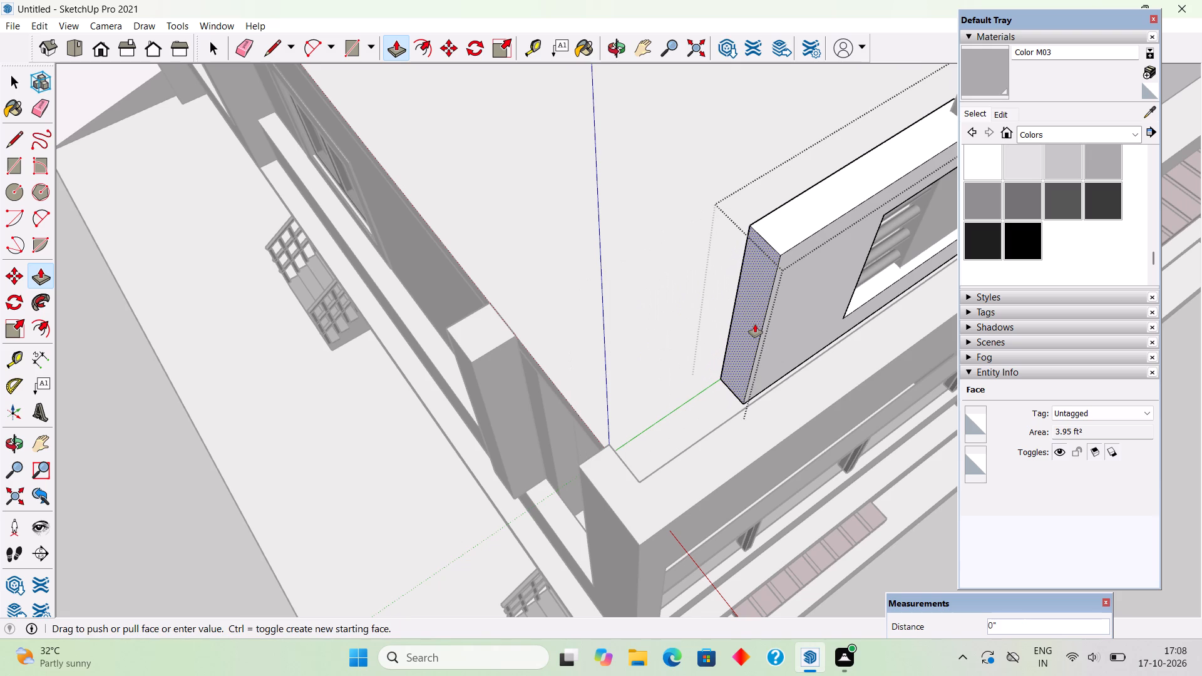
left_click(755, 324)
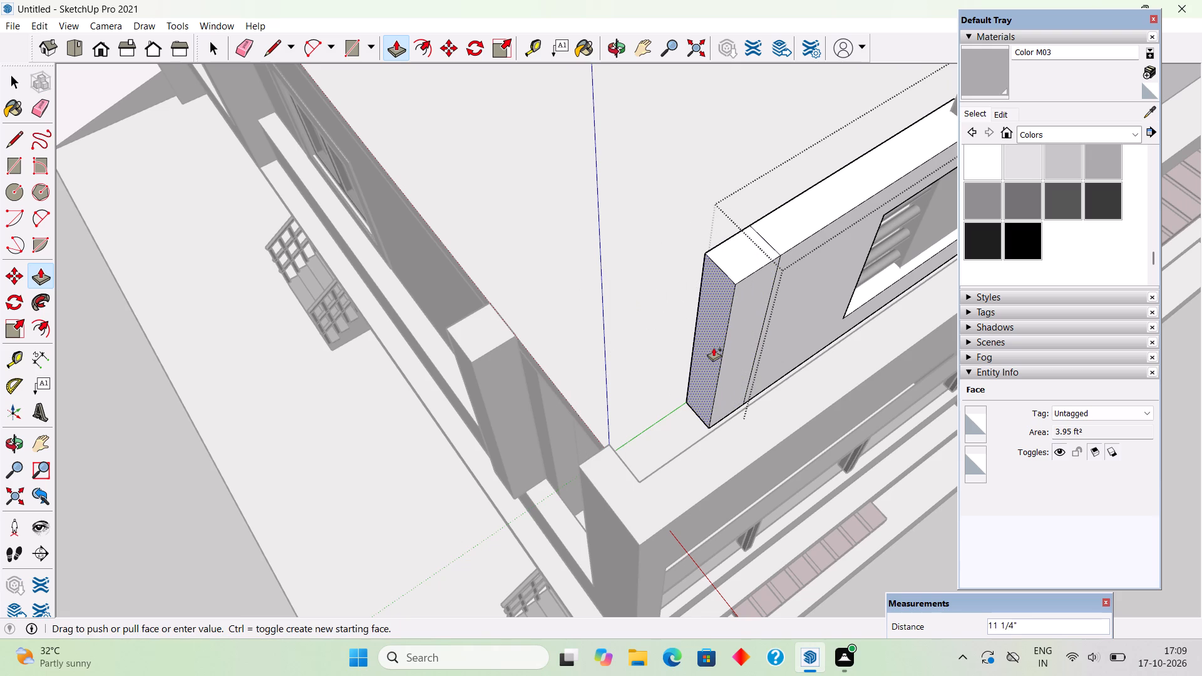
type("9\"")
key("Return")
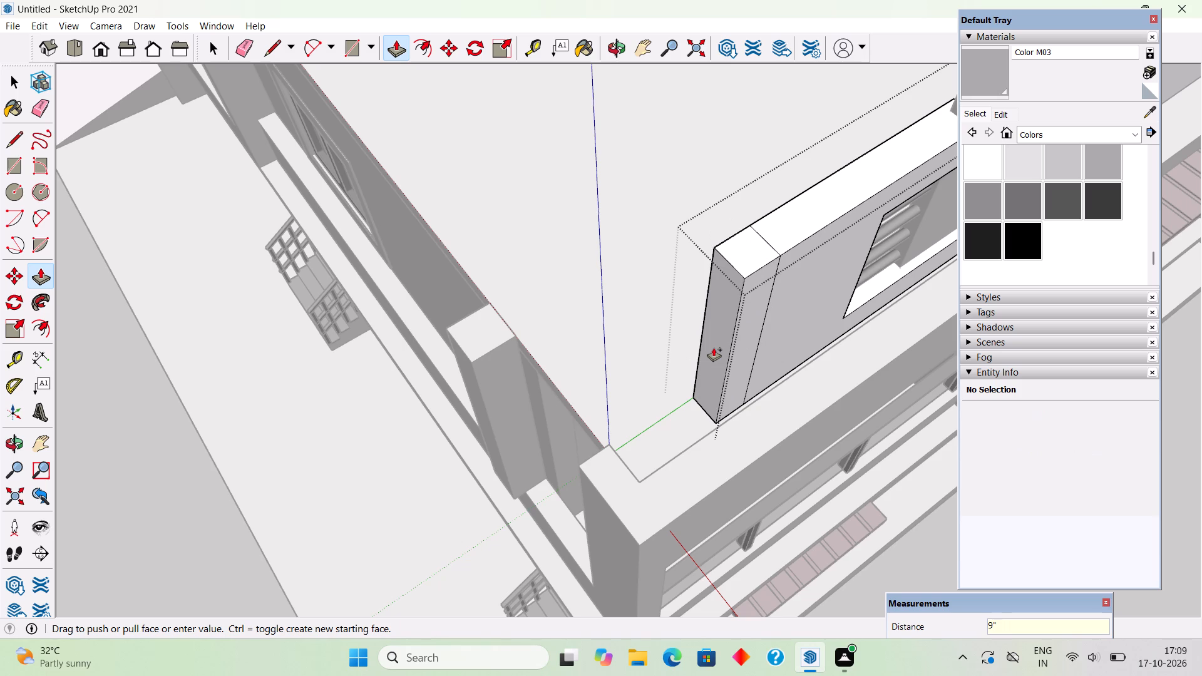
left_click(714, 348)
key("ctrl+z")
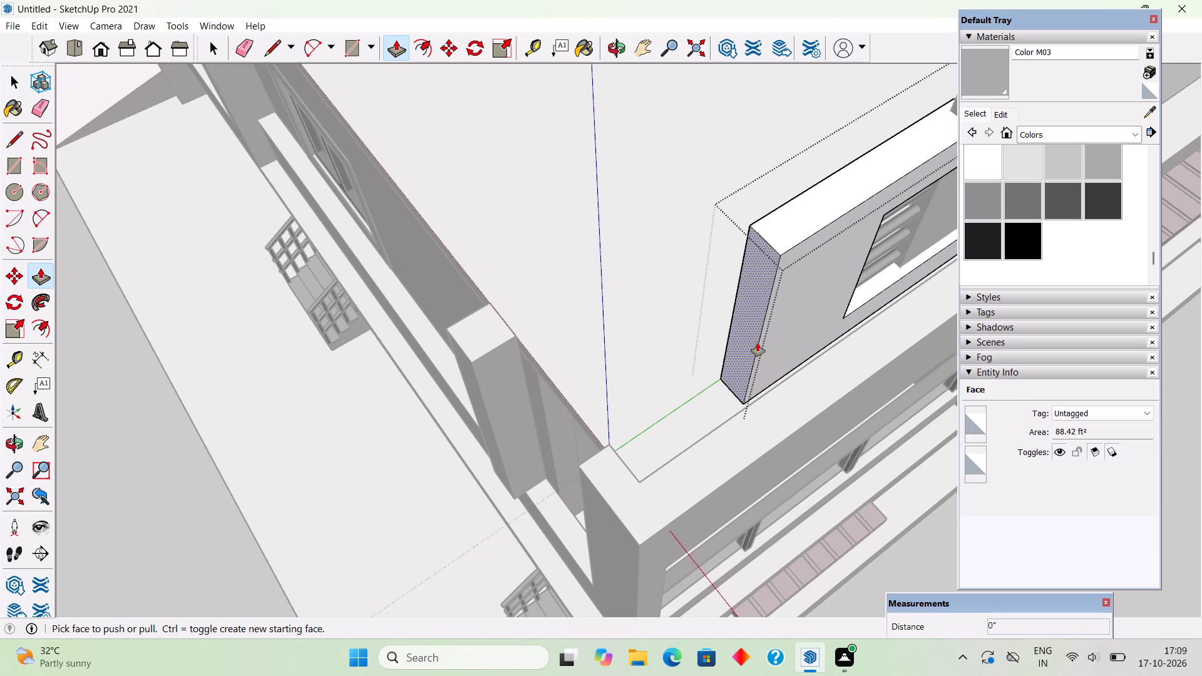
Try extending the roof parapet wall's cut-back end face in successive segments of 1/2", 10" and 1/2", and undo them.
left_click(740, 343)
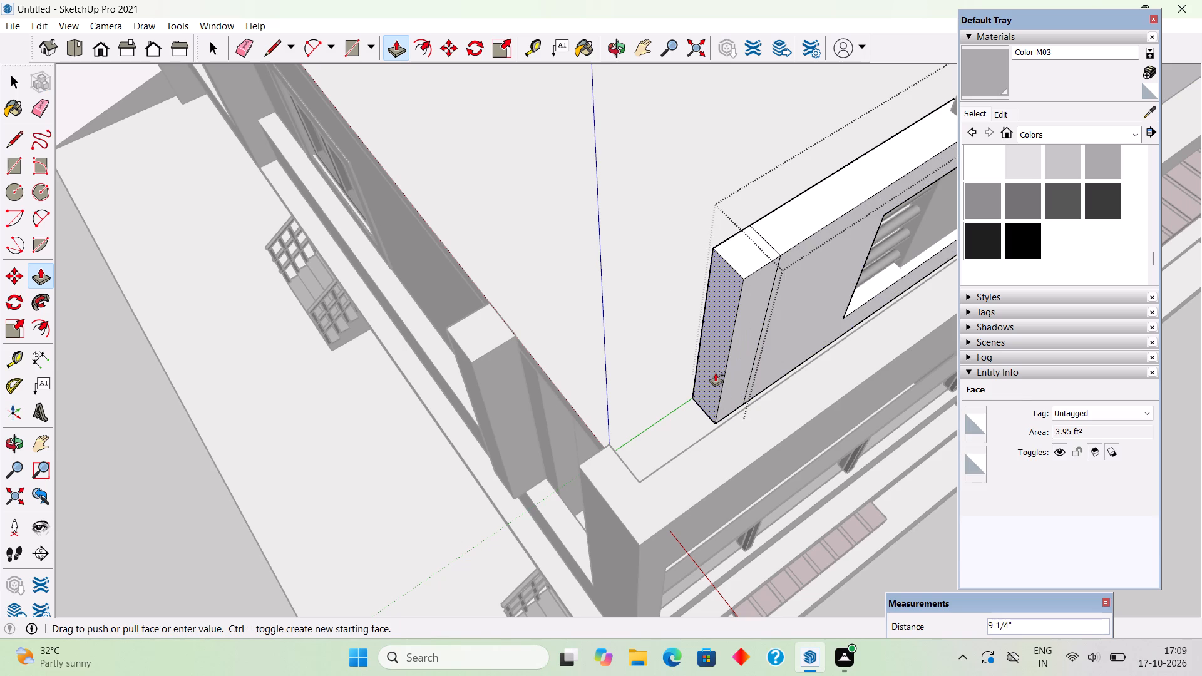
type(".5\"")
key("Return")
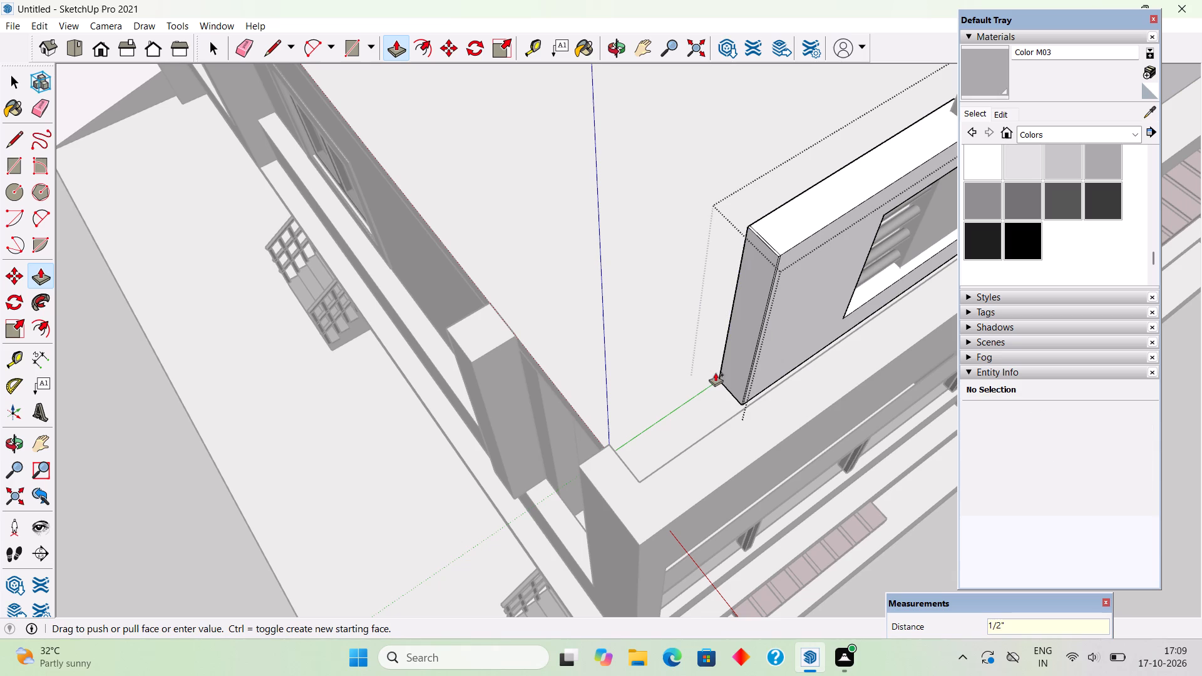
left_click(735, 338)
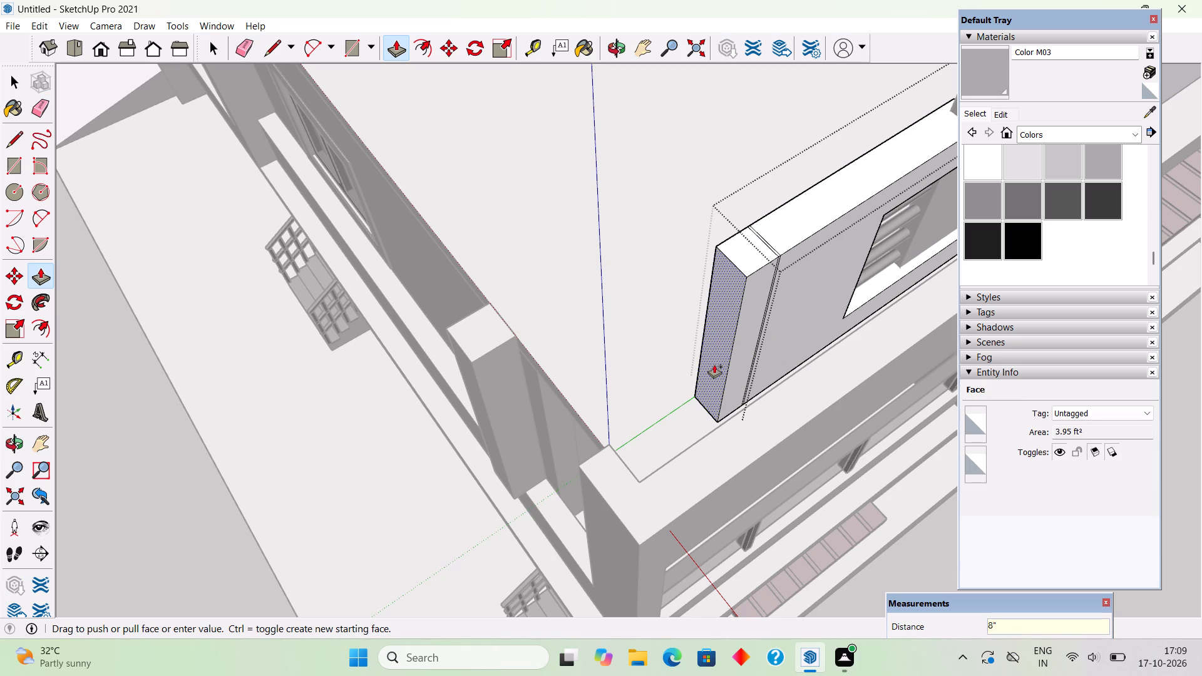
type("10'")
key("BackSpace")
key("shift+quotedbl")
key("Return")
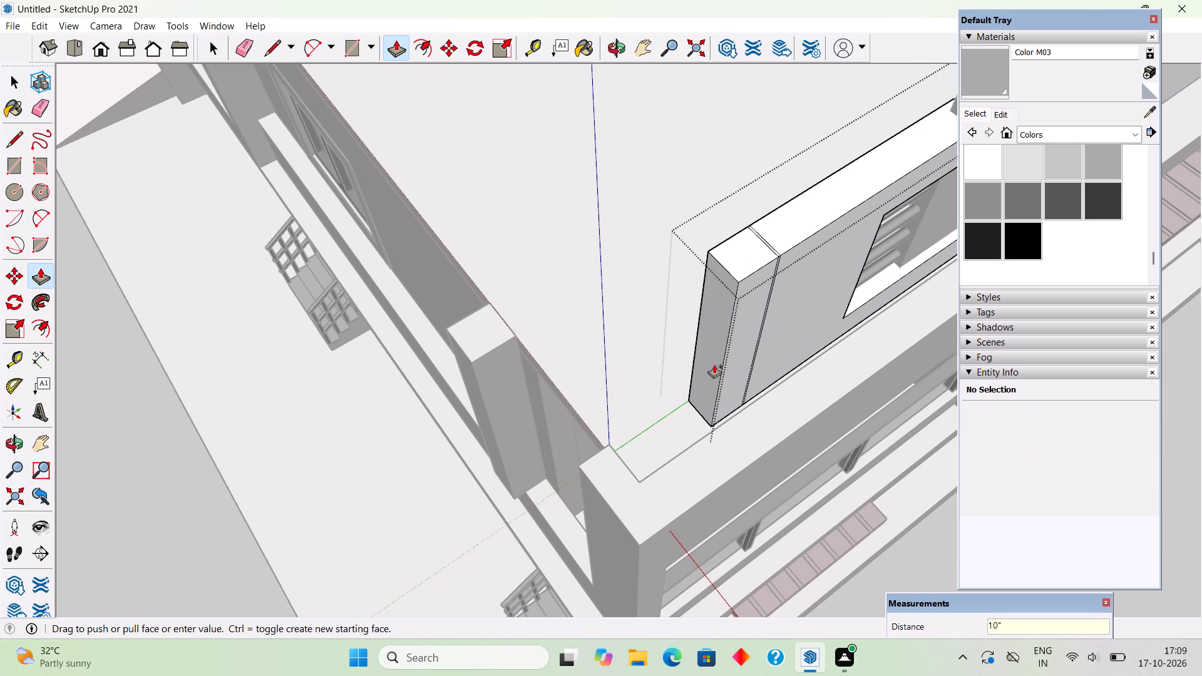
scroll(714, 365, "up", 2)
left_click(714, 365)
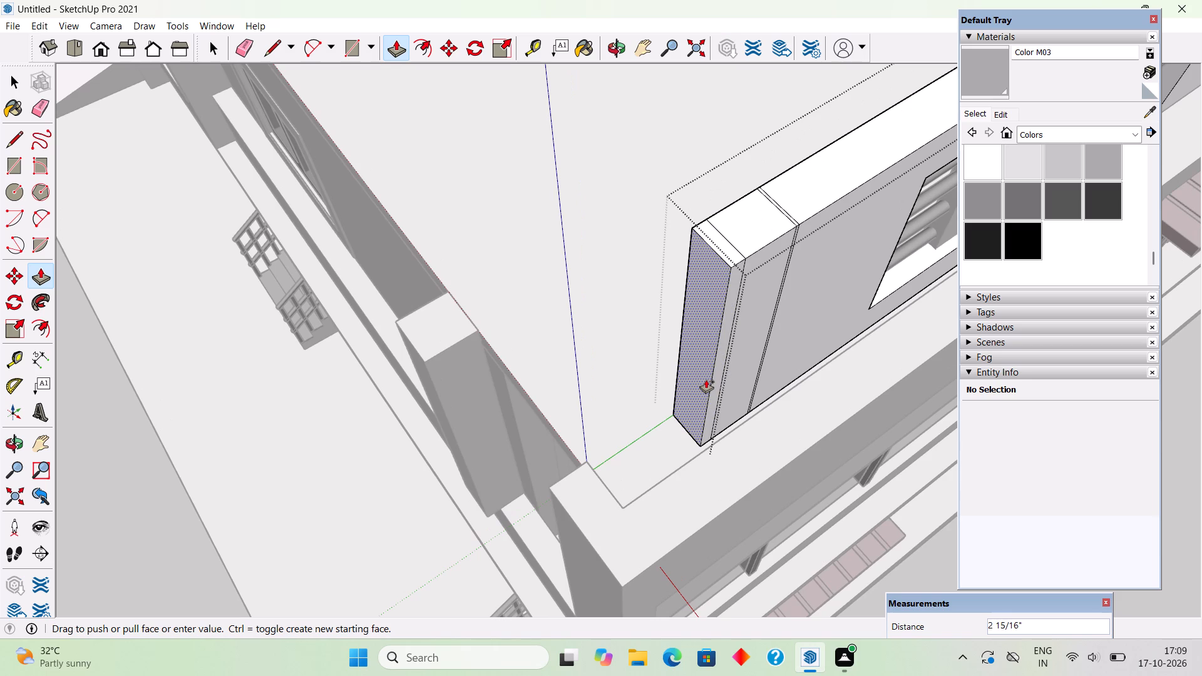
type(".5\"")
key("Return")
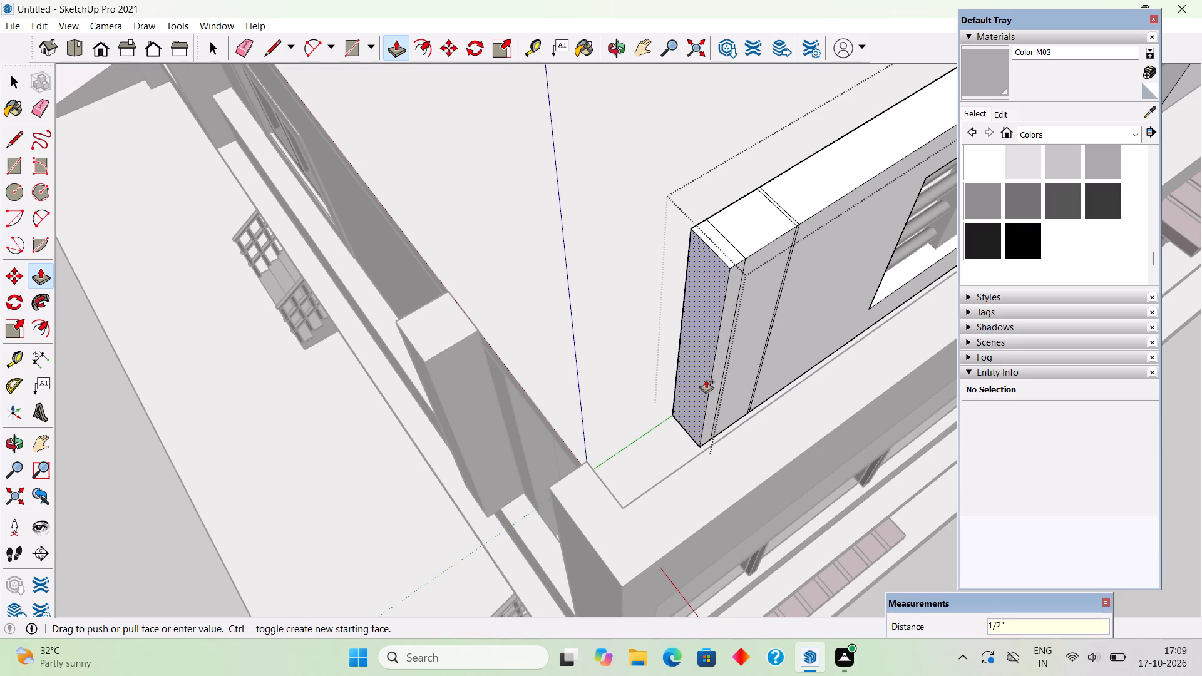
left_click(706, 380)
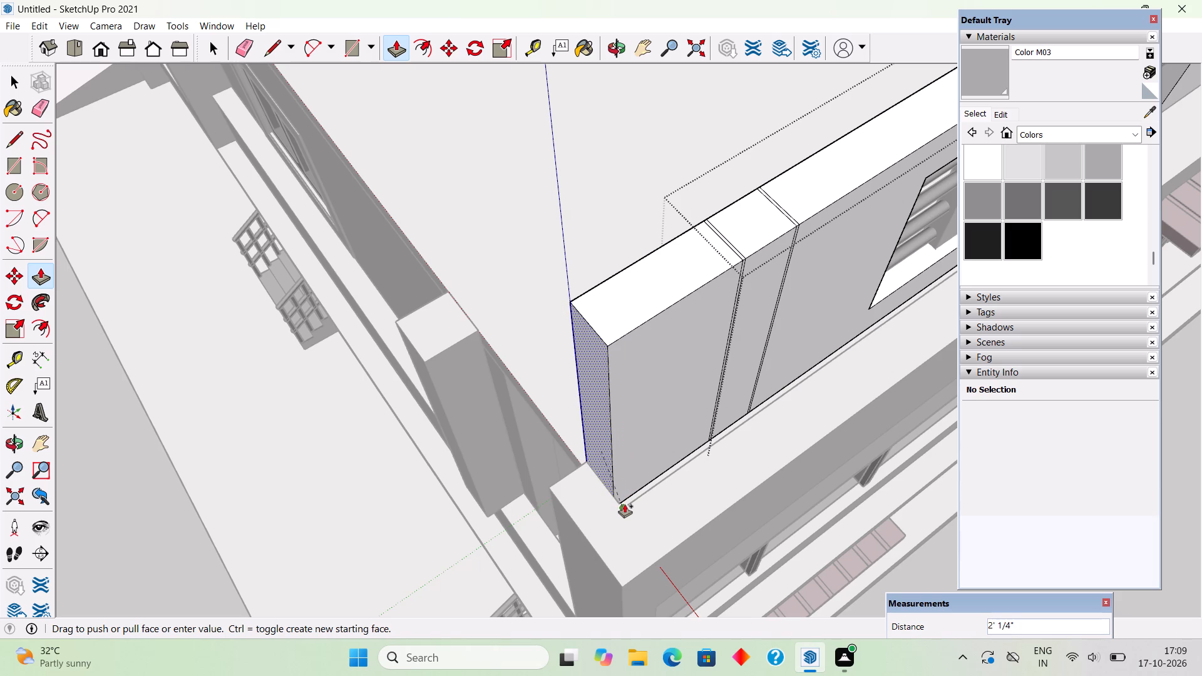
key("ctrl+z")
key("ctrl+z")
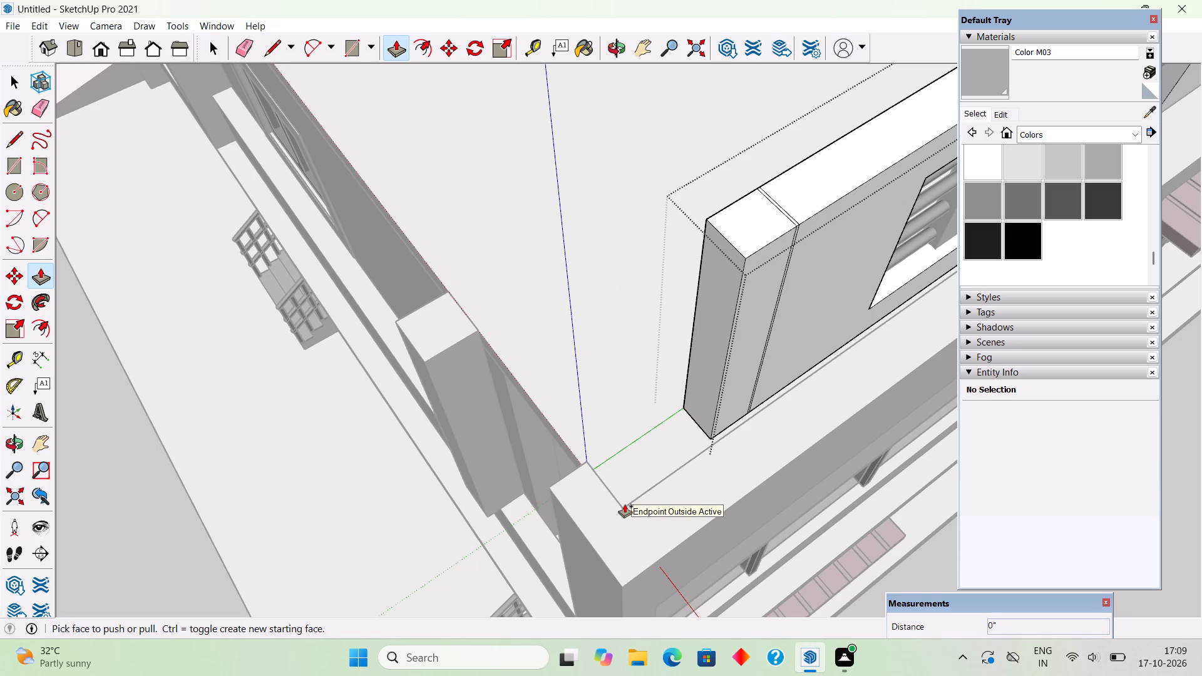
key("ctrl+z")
Extend the roof parapet wall's cut-back end face by about 8 3/8" and add a separate 1/2" strip.
left_click(751, 346)
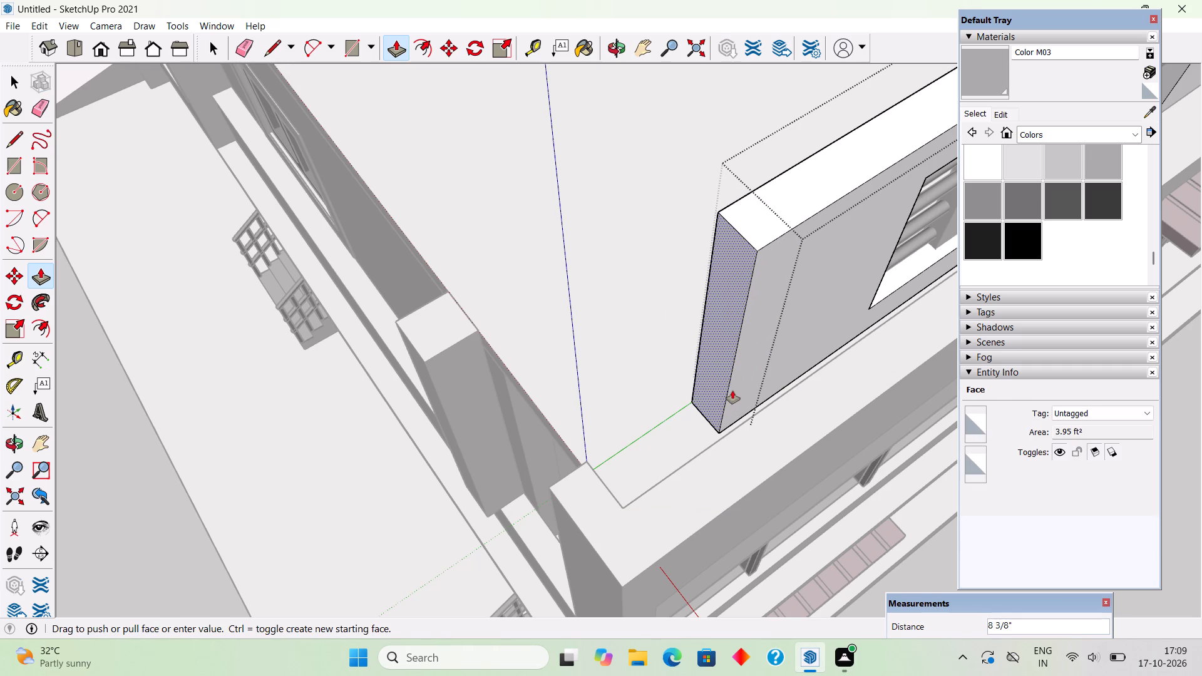
left_click(732, 391)
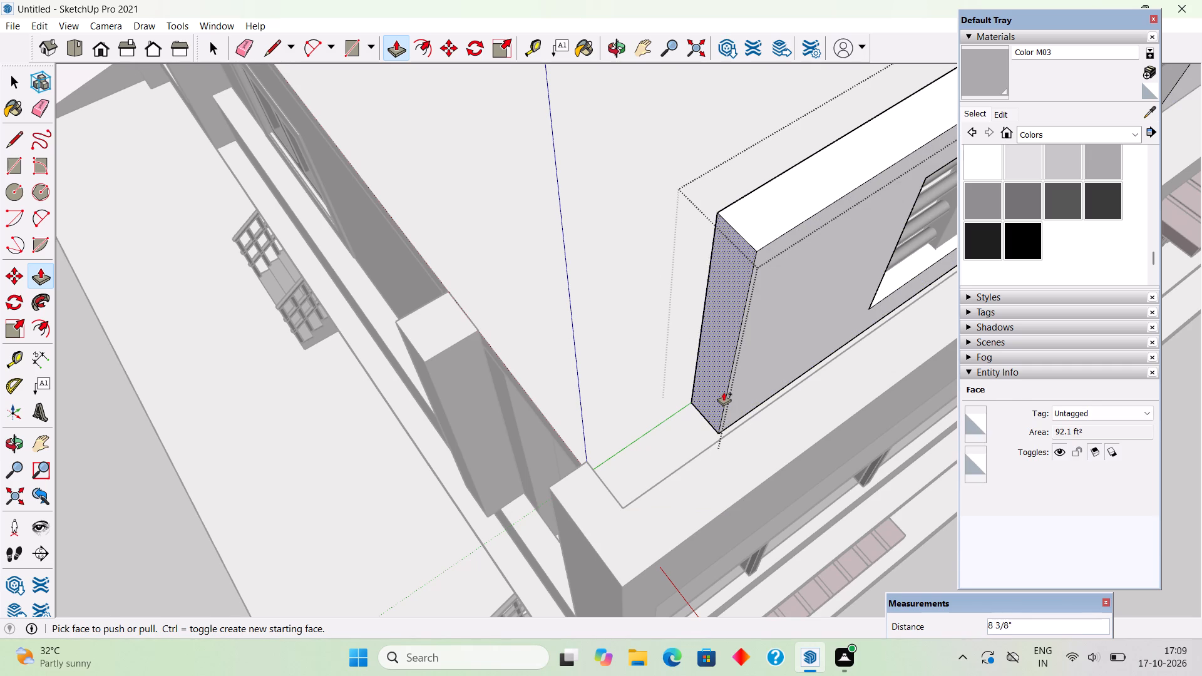
left_click(724, 392)
type(".5\"")
key("Return")
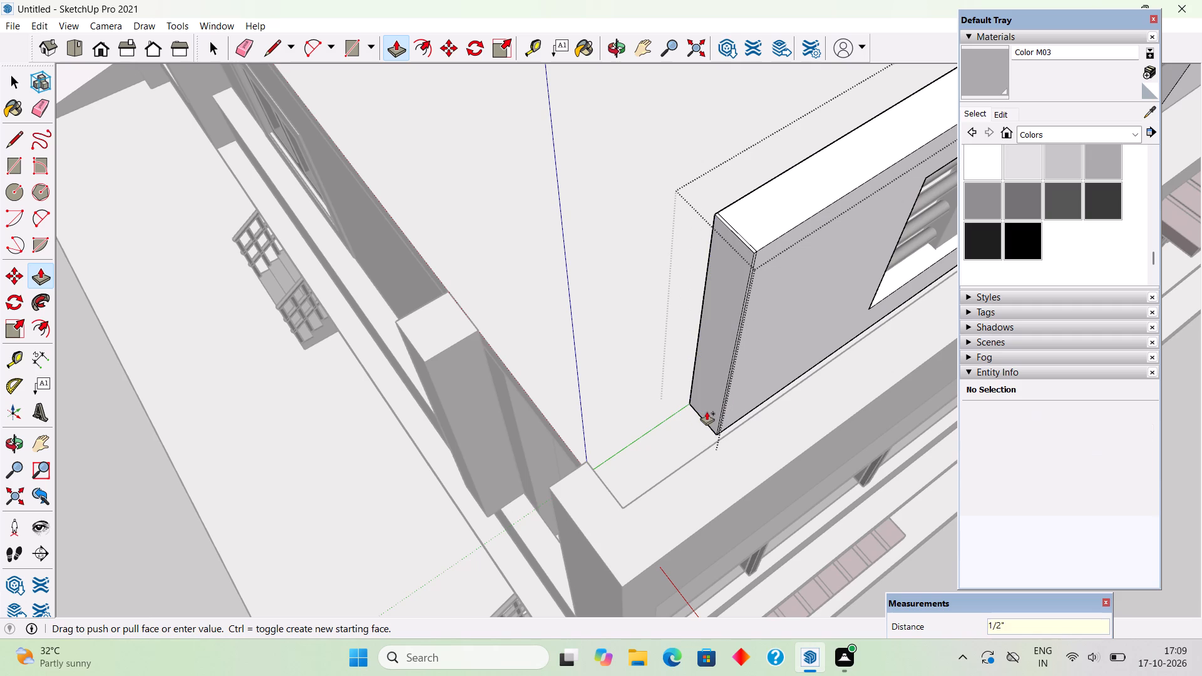
Continue the parapet wall's end toward the corner with a 1.2' segment and another 1/2" strip.
left_click(707, 412)
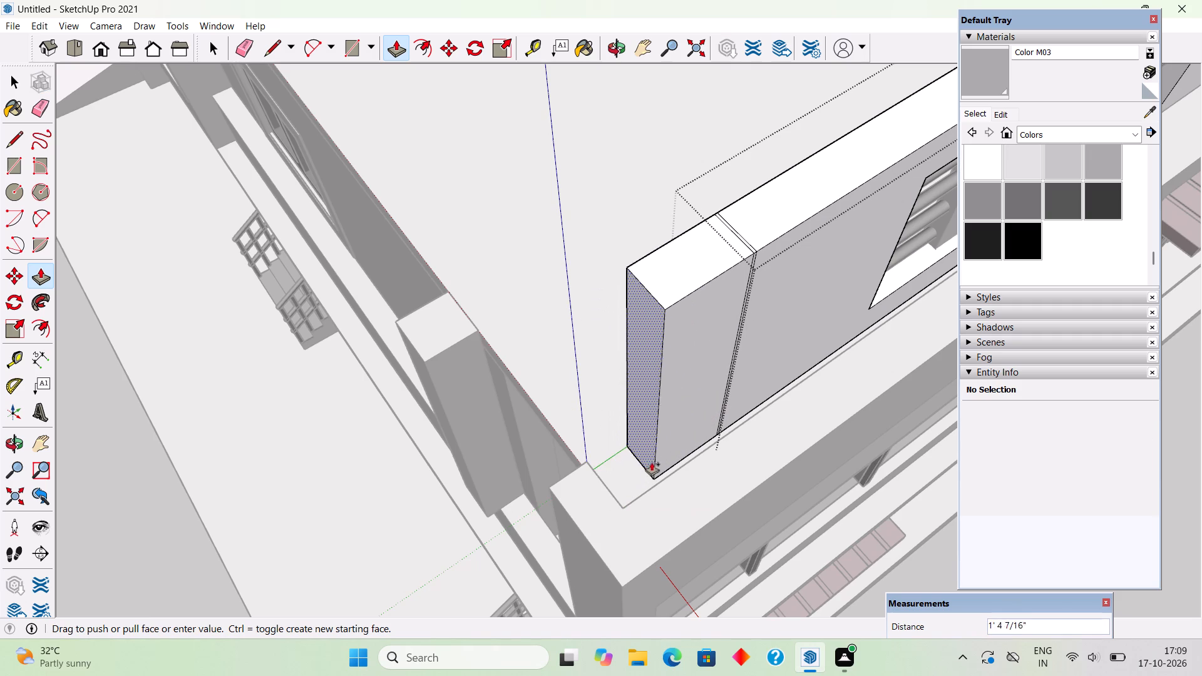
type("1.2'")
key("Return")
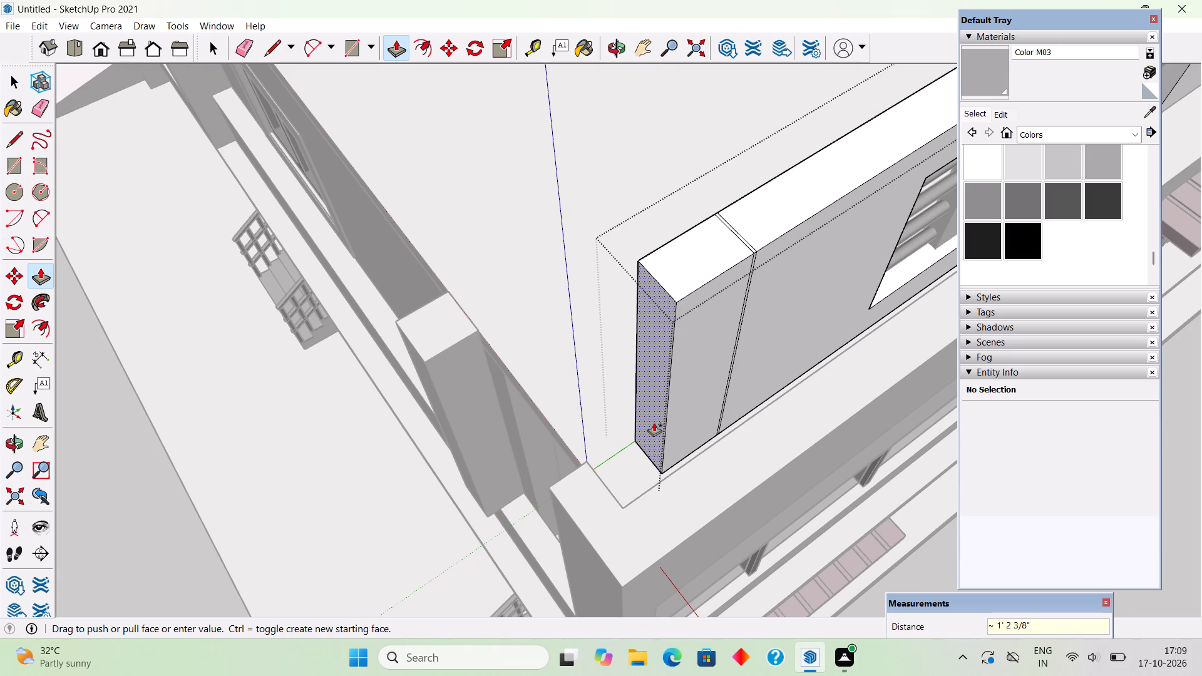
left_click(654, 423)
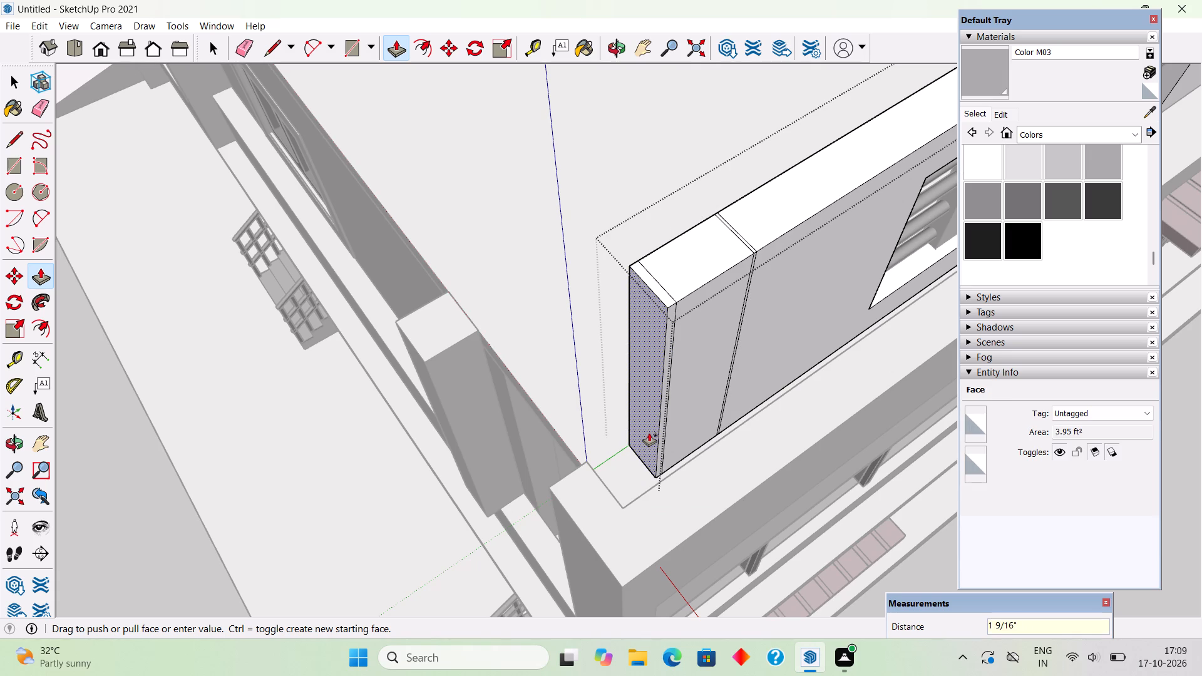
type(".5\"")
key("Return")
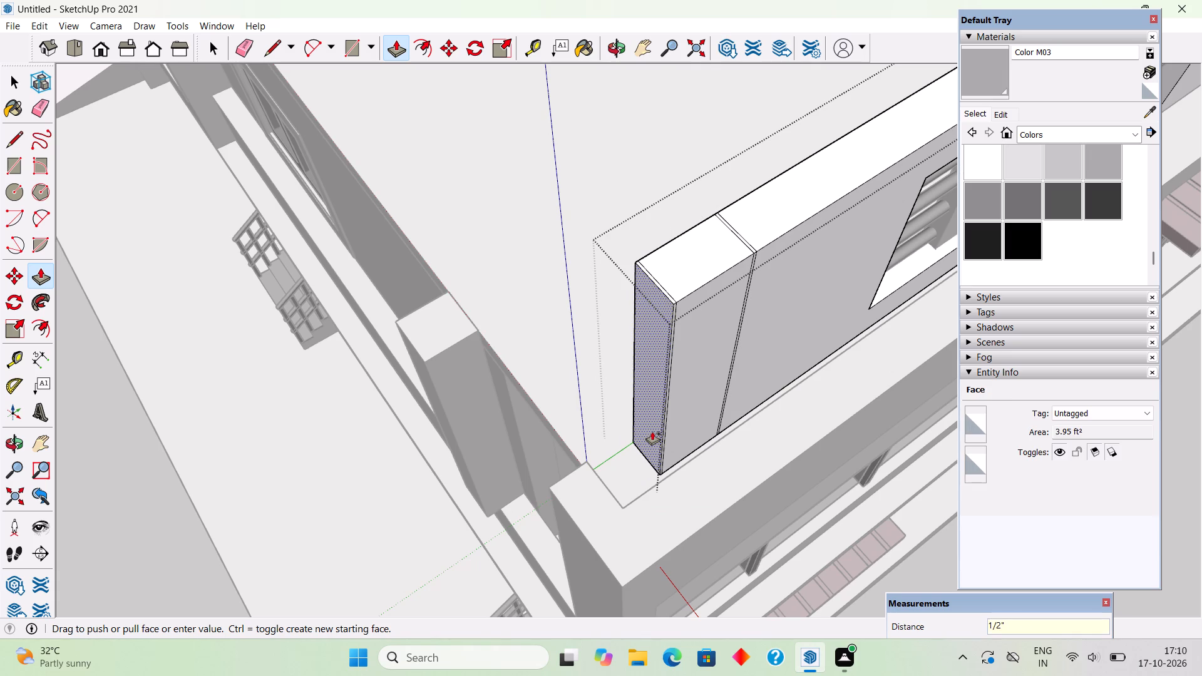
Extend the parapet wall's end face about 11 1/2" to the building corner and exit the wall group.
left_click(652, 432)
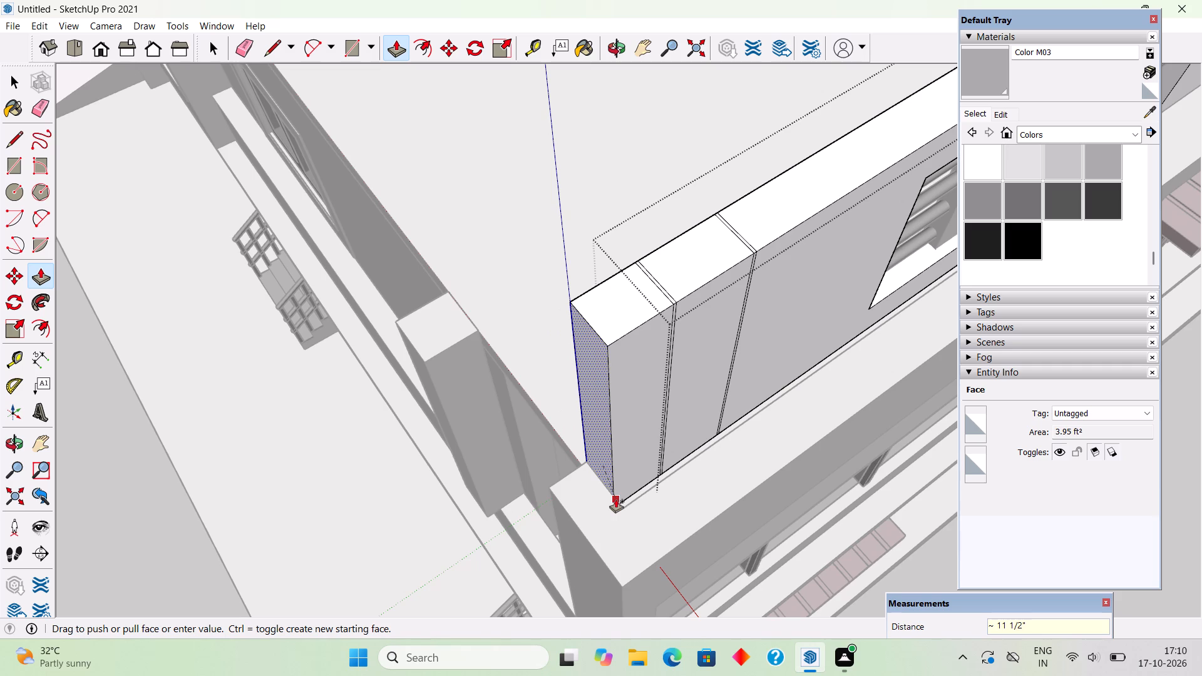
left_click(616, 499)
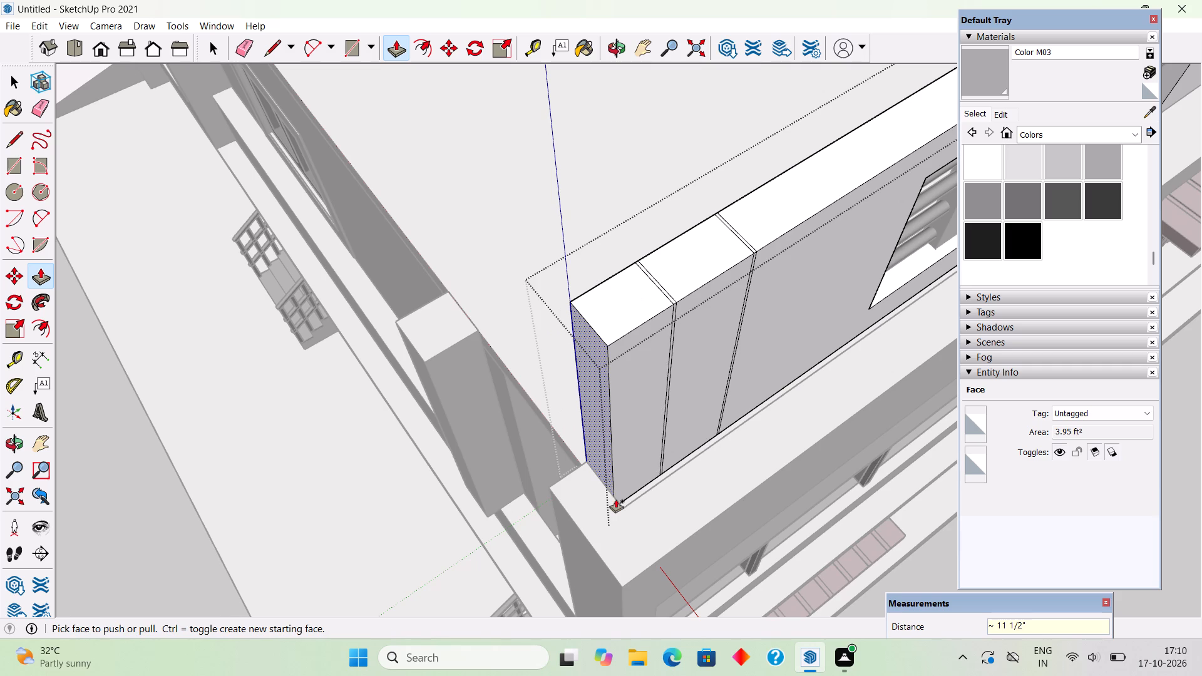
key("space")
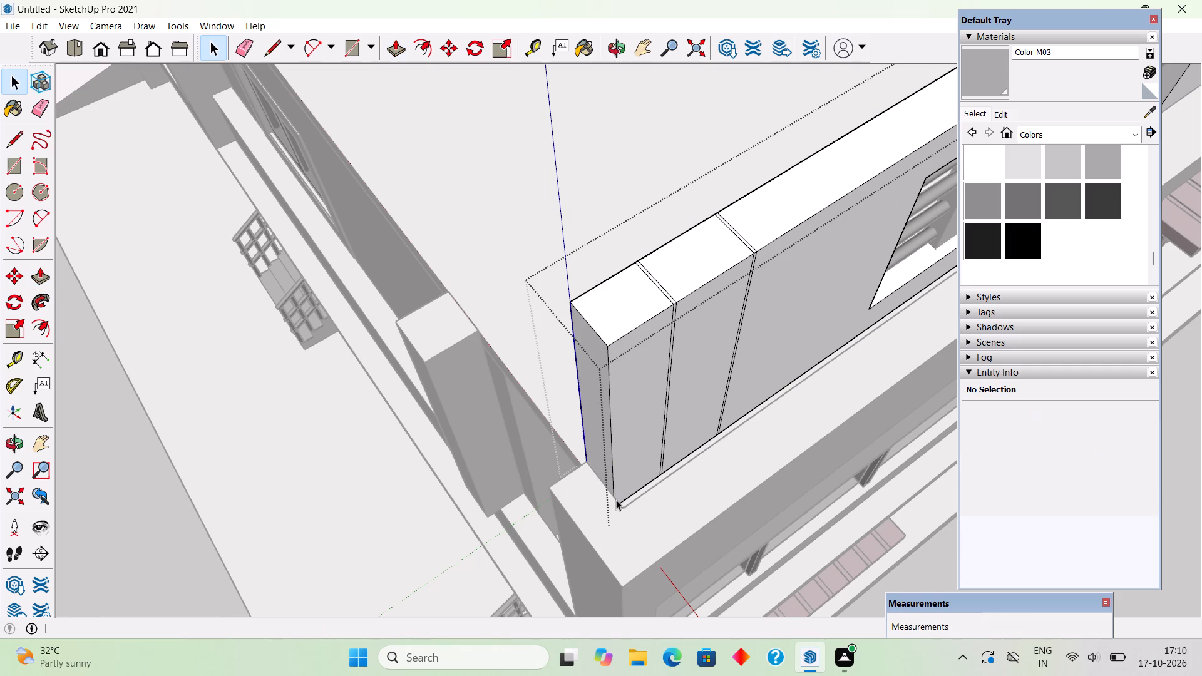
scroll(616, 499, "down", 2)
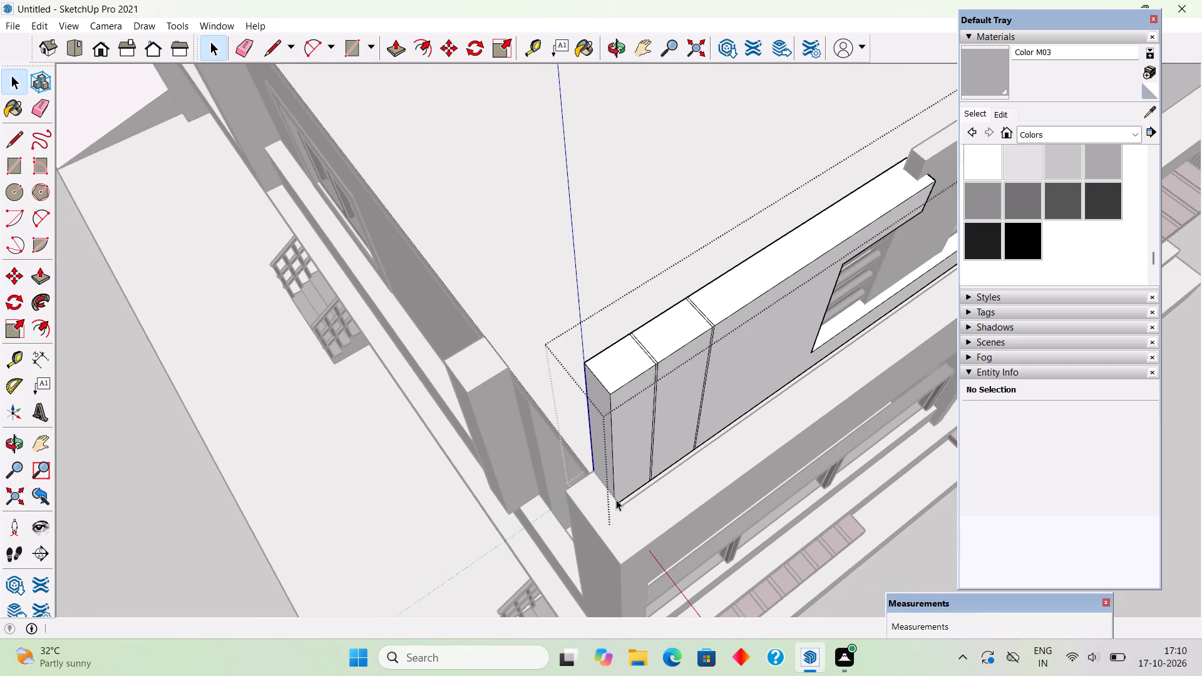
scroll(616, 499, "down", 9)
left_click(370, 596)
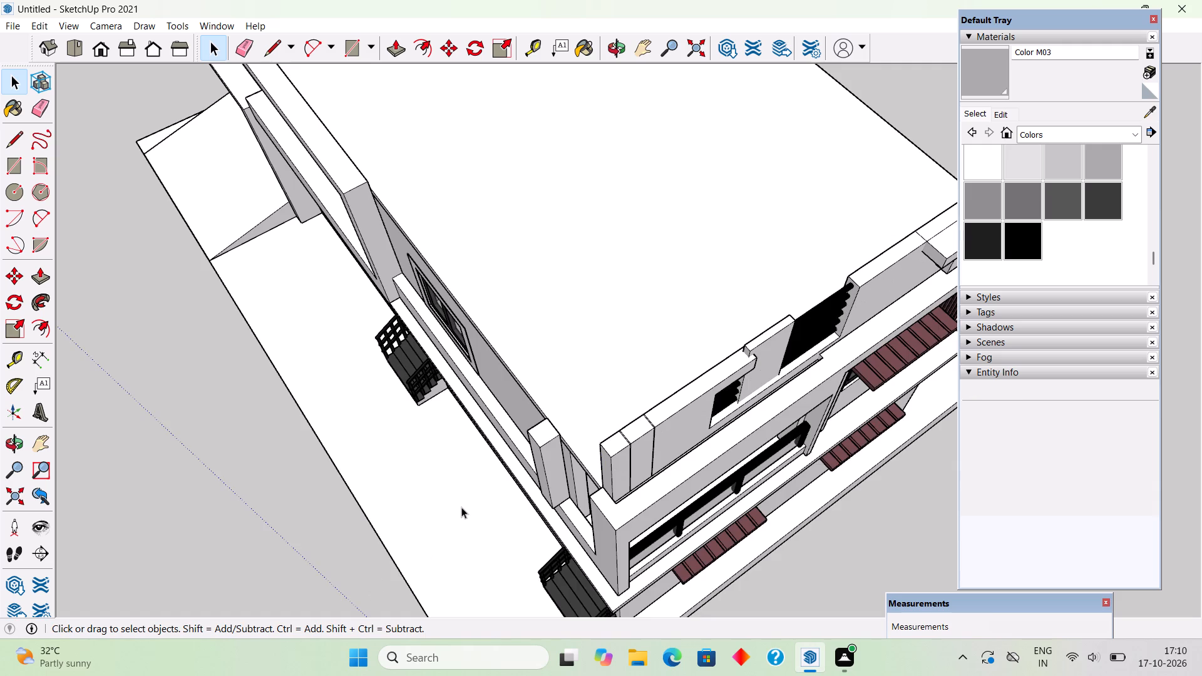
Place a guide line on the roof slab 9" in from its long front edge.
middle_click_drag(580, 489, 699, 415)
scroll(702, 412, "down", 4)
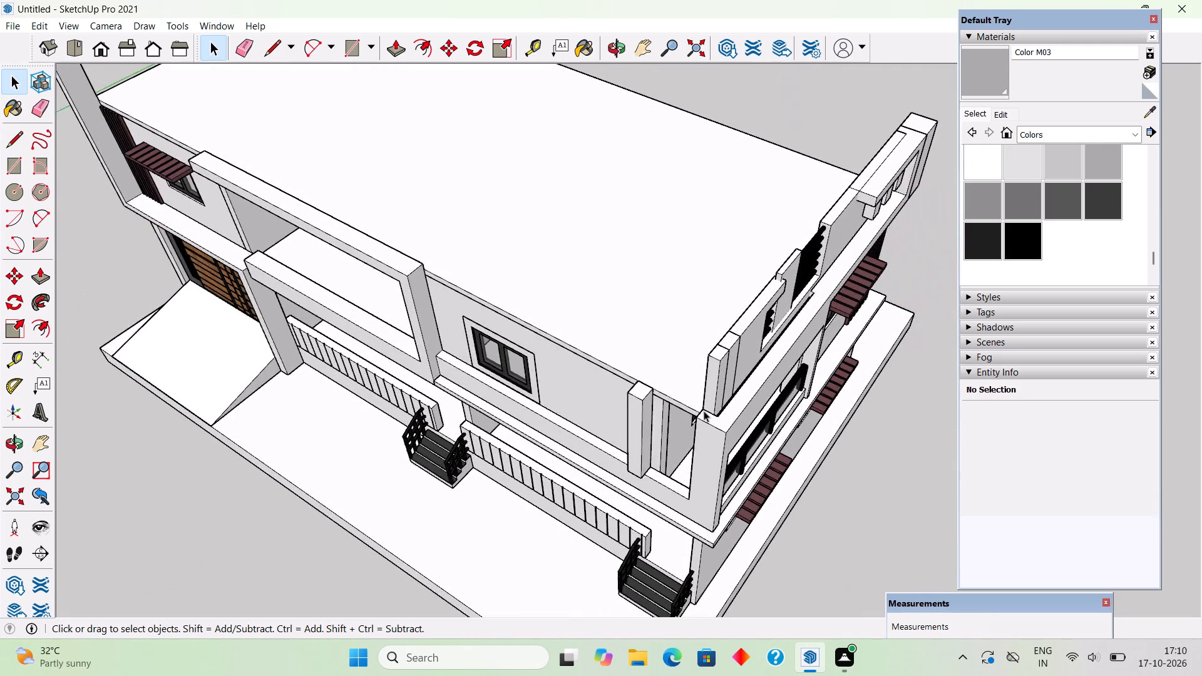
middle_click_drag(676, 456, 838, 338)
scroll(629, 327, "down", 4)
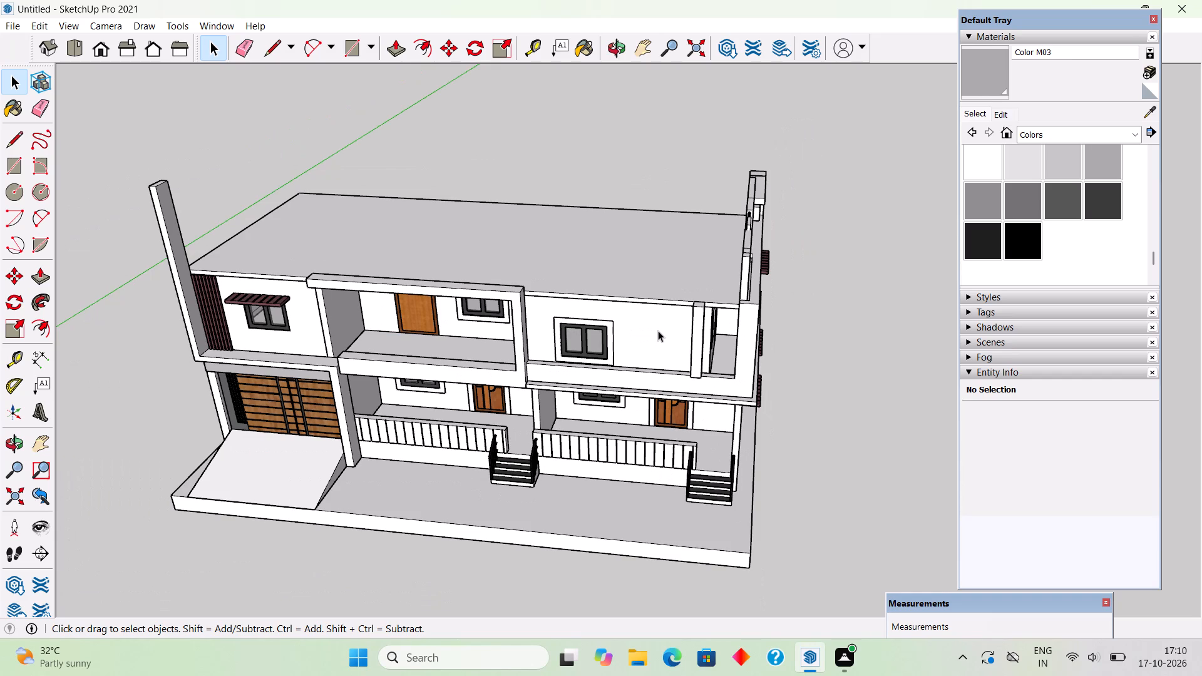
scroll(658, 330, "down", 3)
middle_click_drag(669, 327, 954, 441)
middle_click_drag(483, 443, 690, 468)
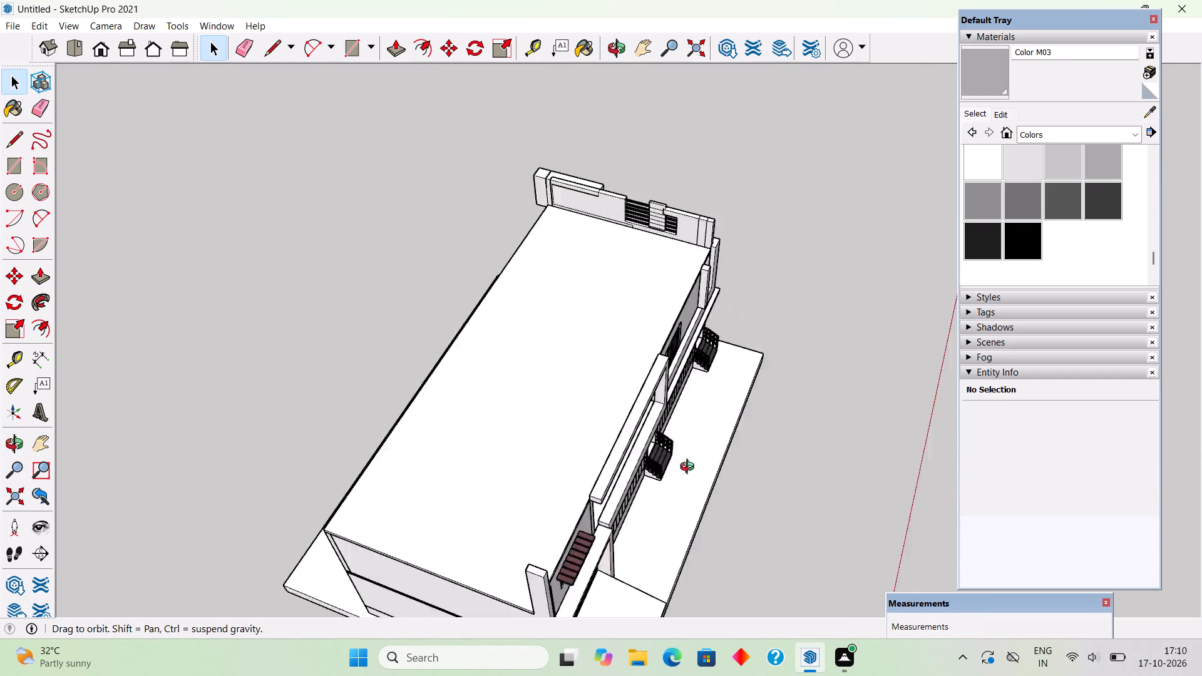
middle_click_drag(690, 468, 830, 414)
scroll(654, 327, "up", 4)
middle_click_drag(694, 249, 686, 335)
scroll(669, 168, "up", 2)
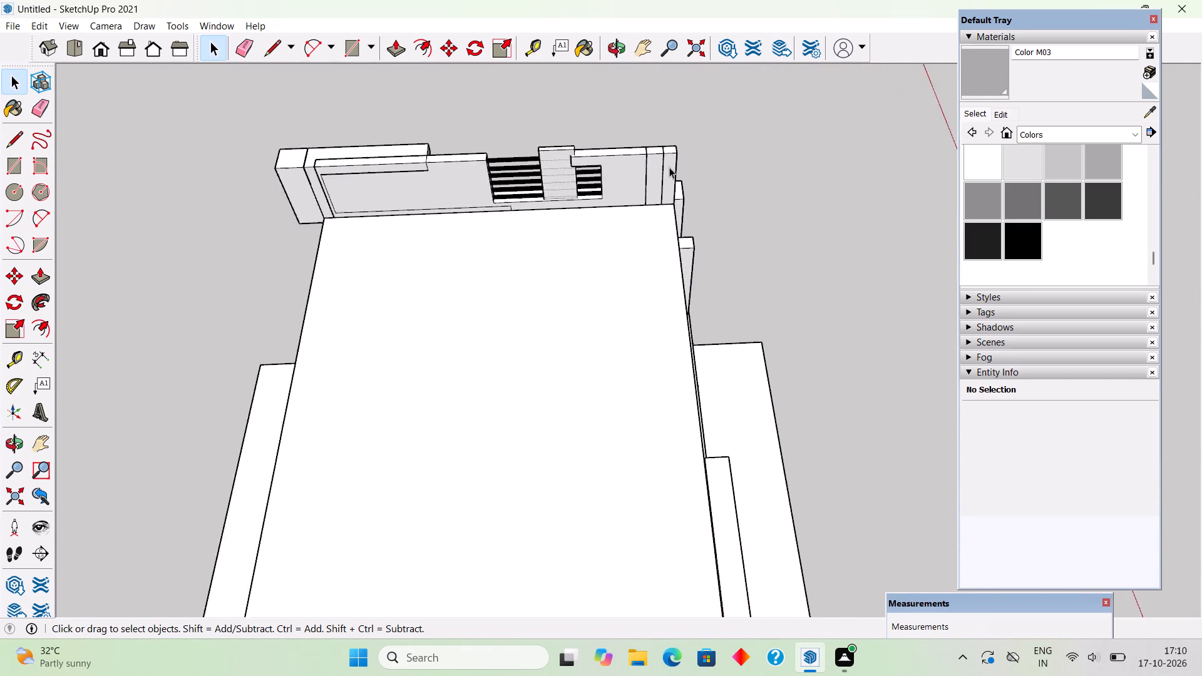
scroll(669, 167, "up", 9)
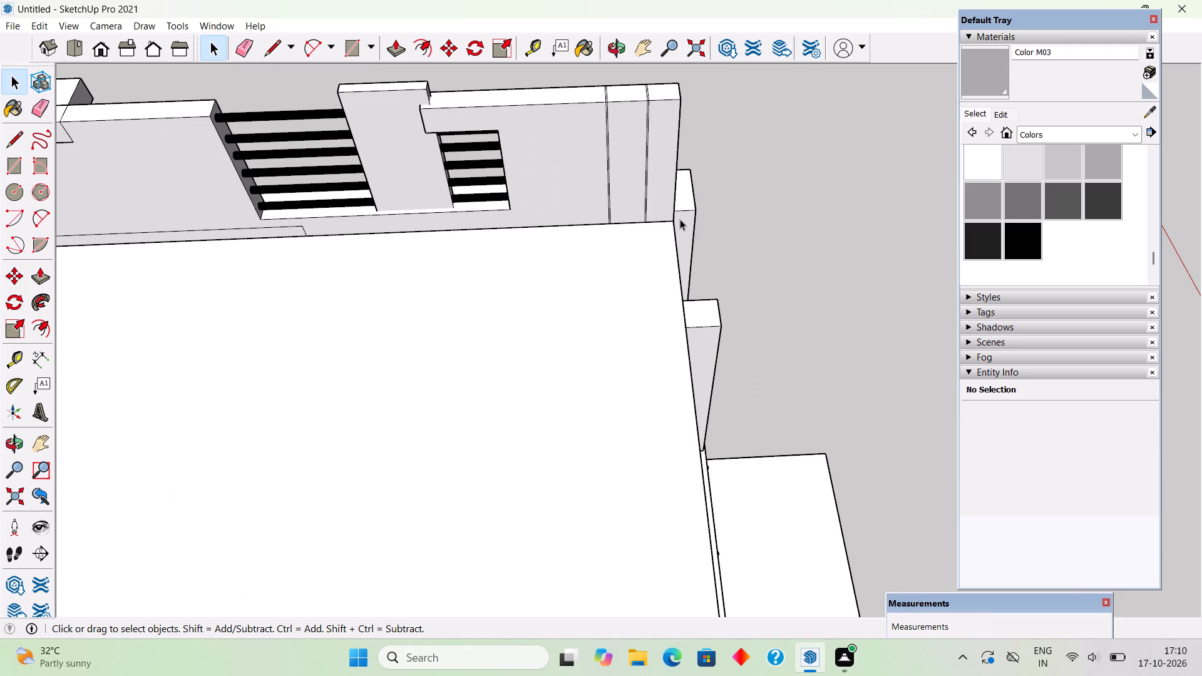
key("t")
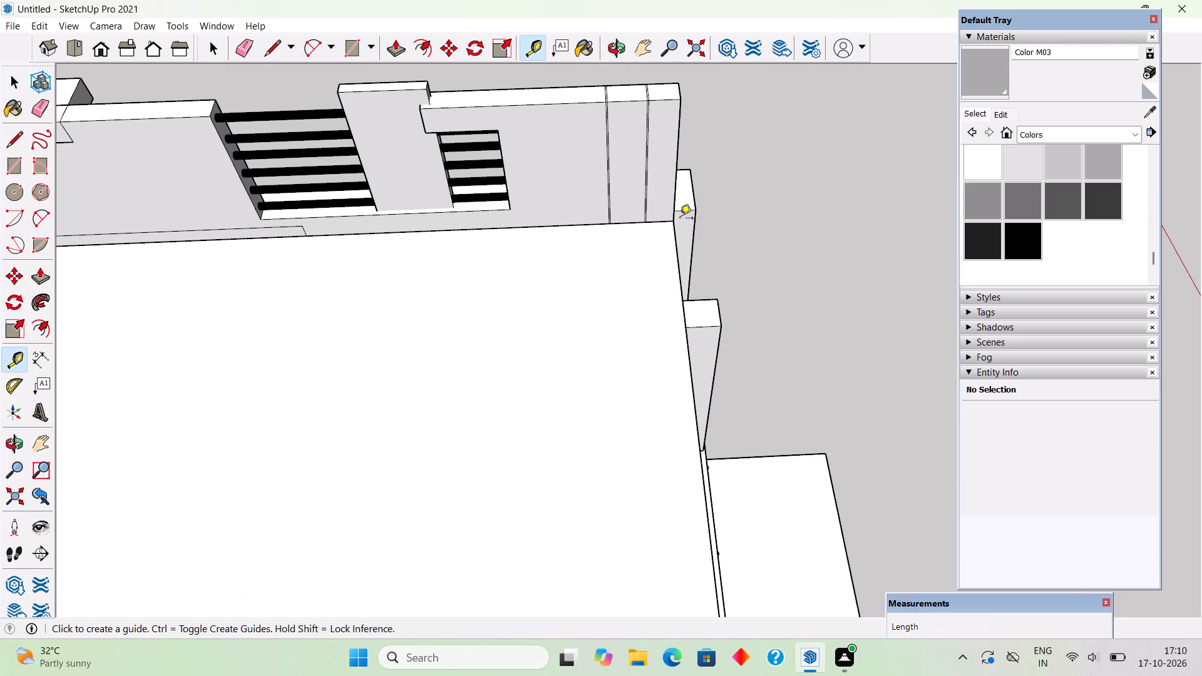
left_click(677, 263)
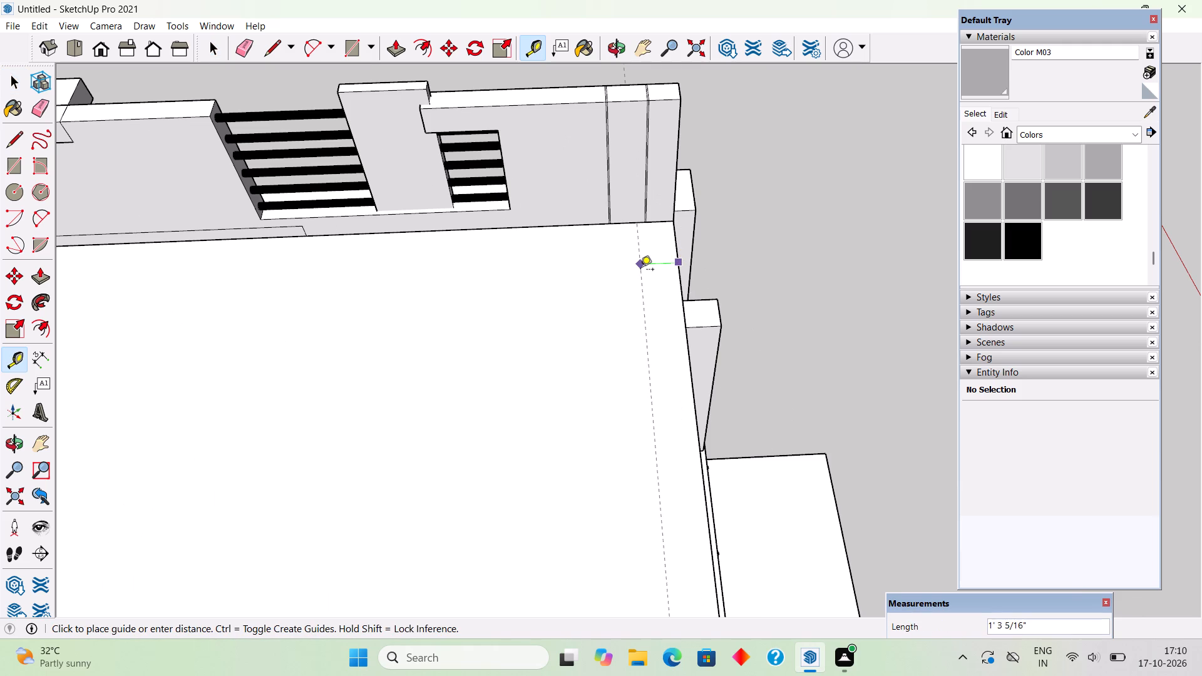
type("9\"")
key("Return")
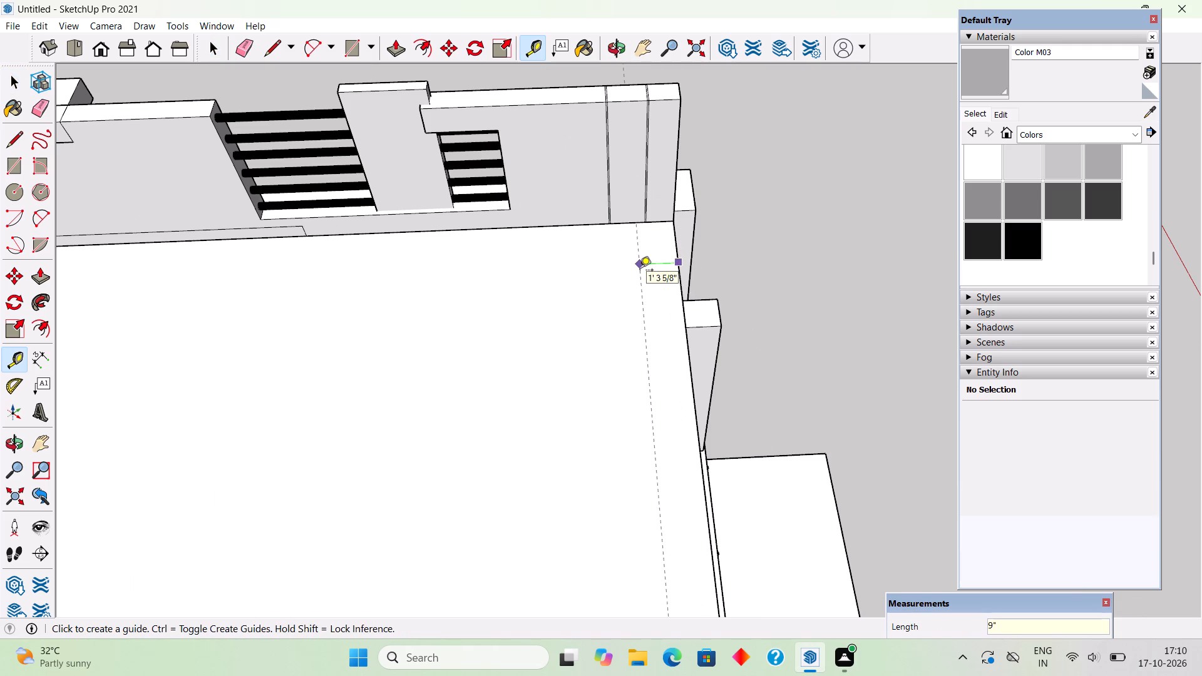
key("space")
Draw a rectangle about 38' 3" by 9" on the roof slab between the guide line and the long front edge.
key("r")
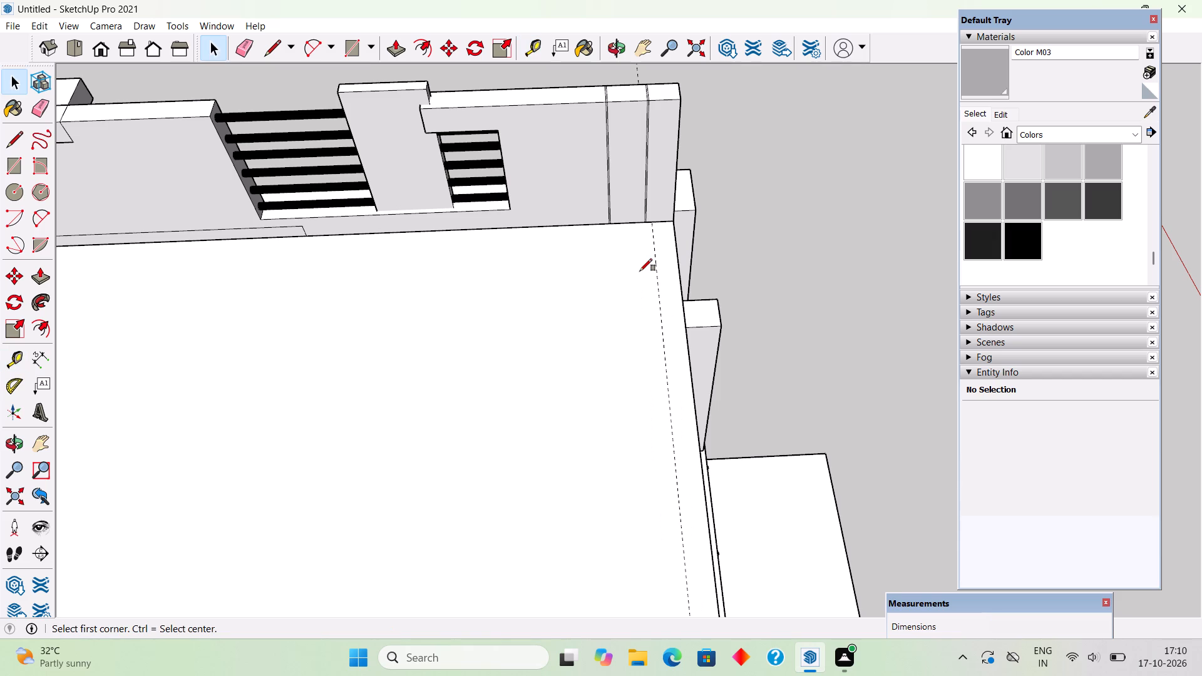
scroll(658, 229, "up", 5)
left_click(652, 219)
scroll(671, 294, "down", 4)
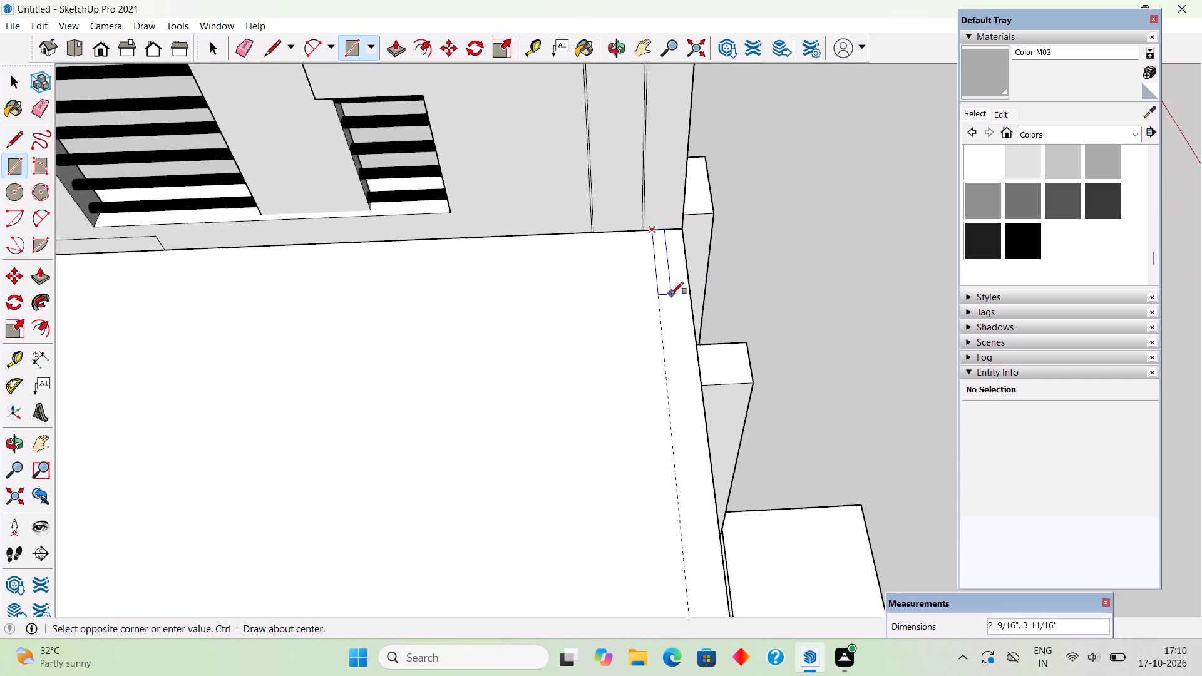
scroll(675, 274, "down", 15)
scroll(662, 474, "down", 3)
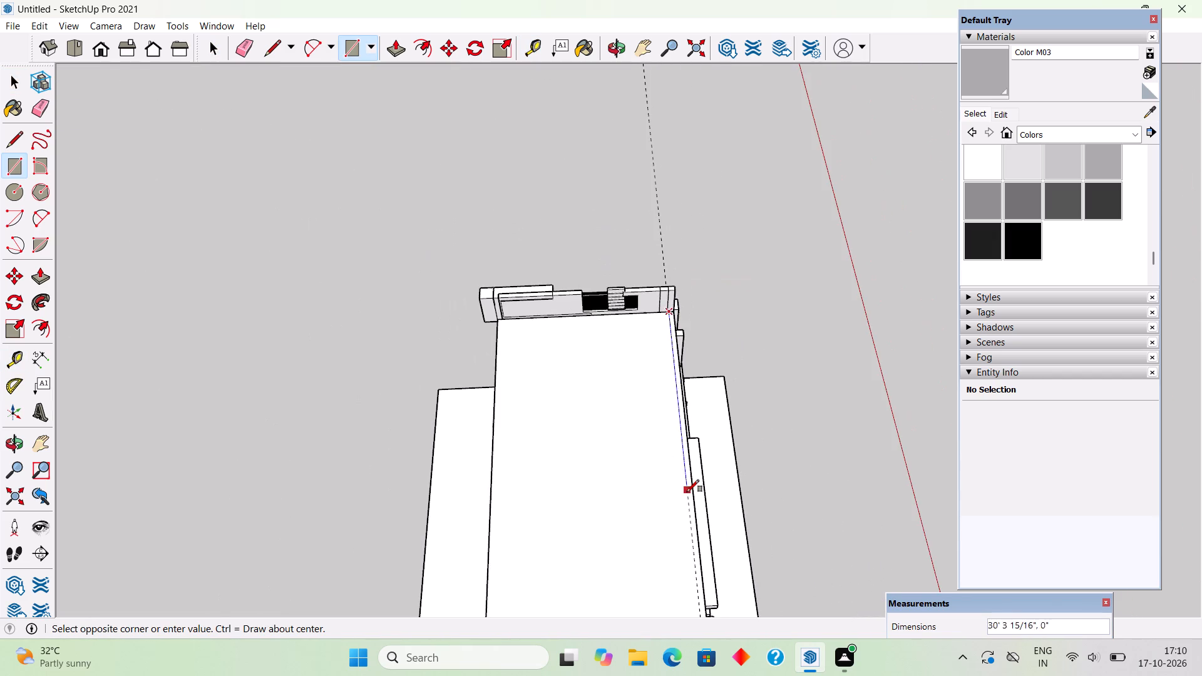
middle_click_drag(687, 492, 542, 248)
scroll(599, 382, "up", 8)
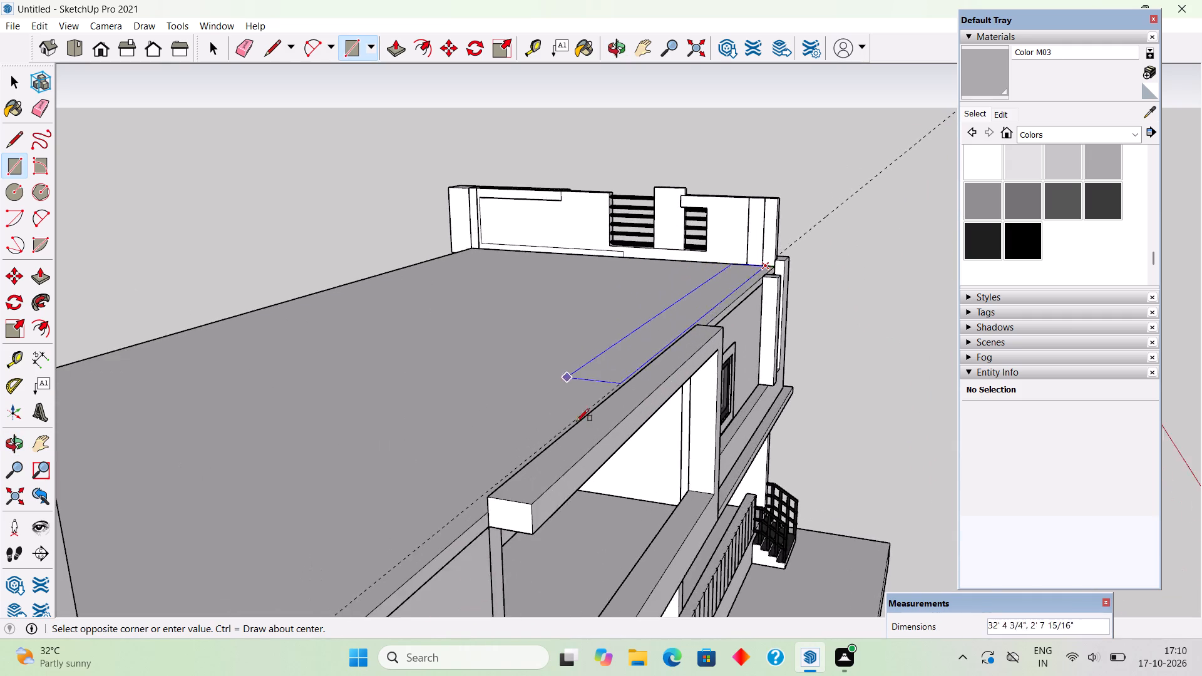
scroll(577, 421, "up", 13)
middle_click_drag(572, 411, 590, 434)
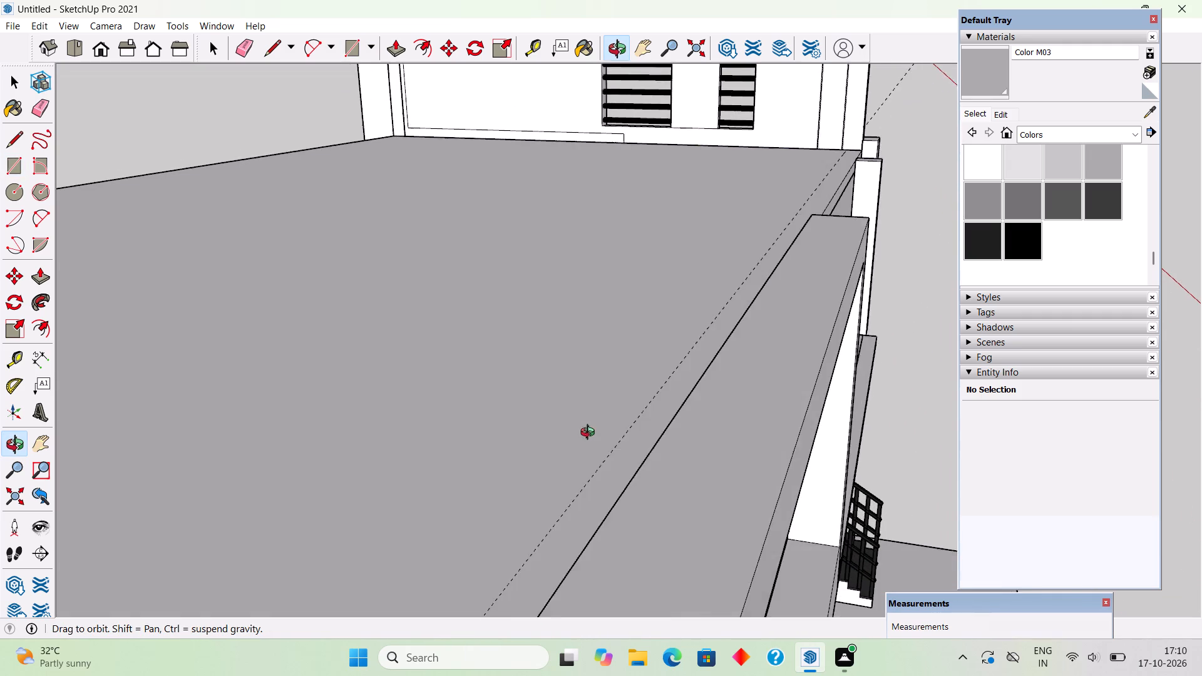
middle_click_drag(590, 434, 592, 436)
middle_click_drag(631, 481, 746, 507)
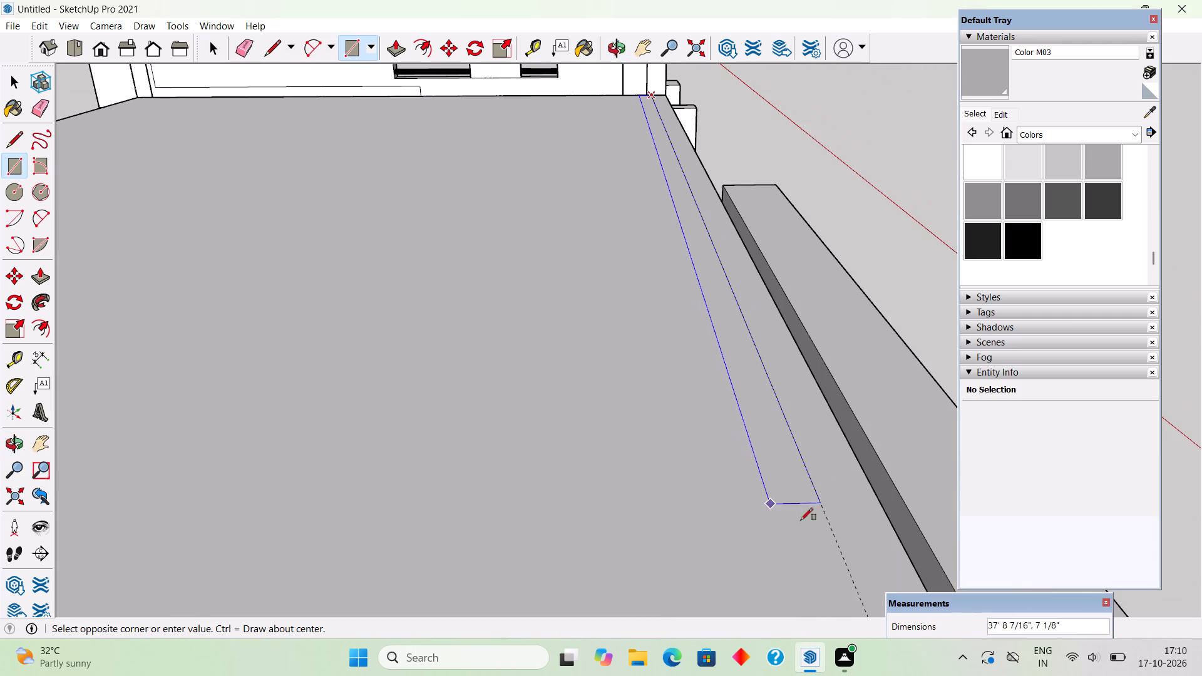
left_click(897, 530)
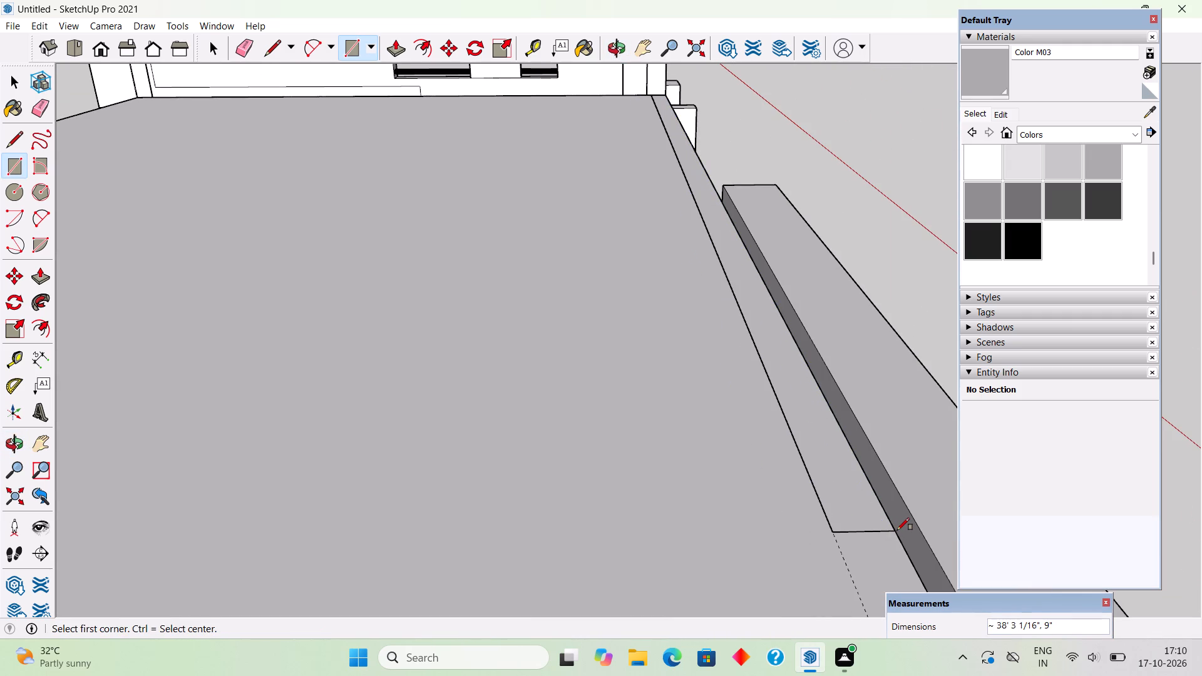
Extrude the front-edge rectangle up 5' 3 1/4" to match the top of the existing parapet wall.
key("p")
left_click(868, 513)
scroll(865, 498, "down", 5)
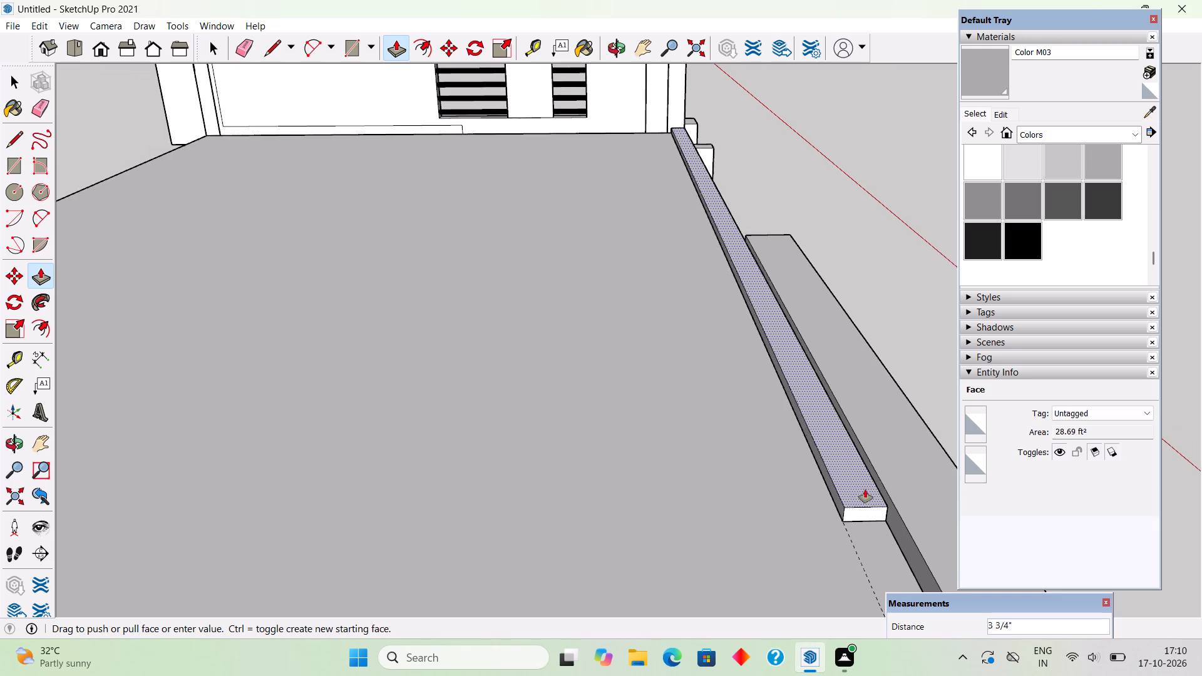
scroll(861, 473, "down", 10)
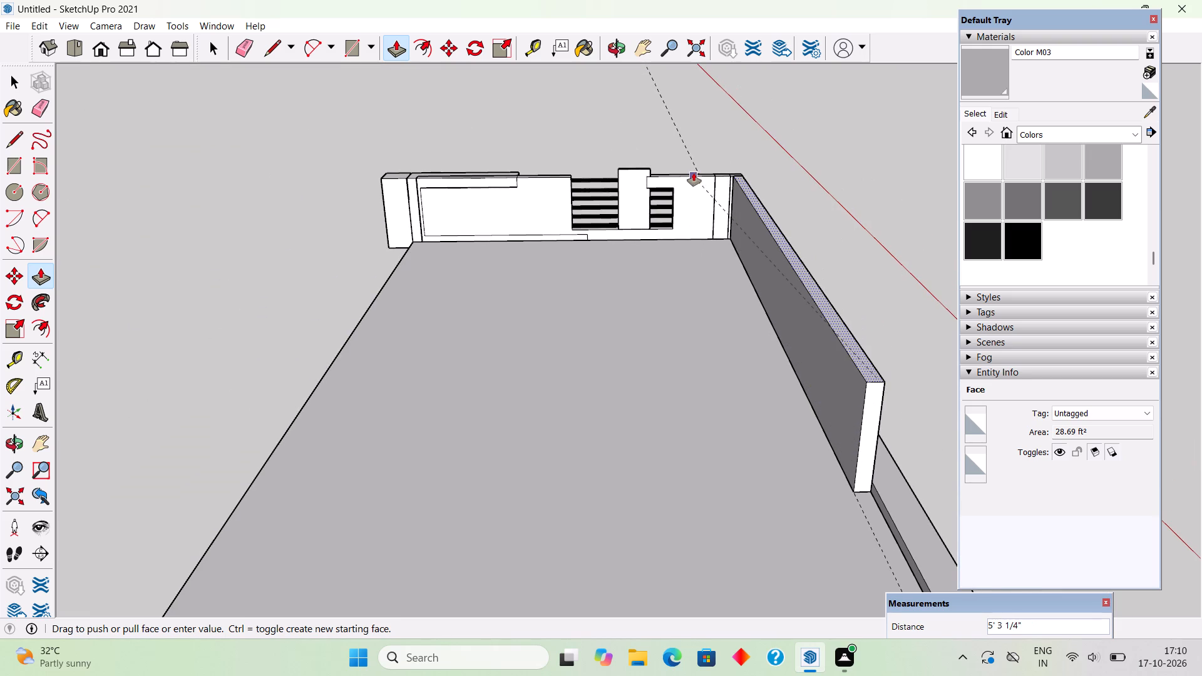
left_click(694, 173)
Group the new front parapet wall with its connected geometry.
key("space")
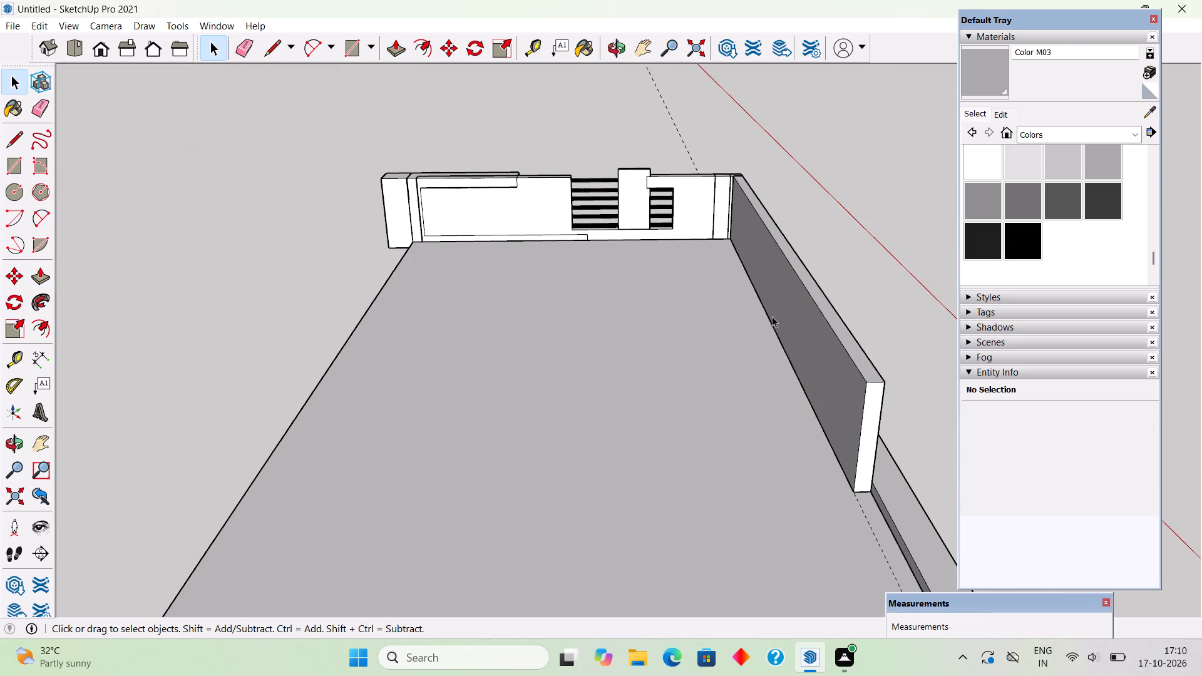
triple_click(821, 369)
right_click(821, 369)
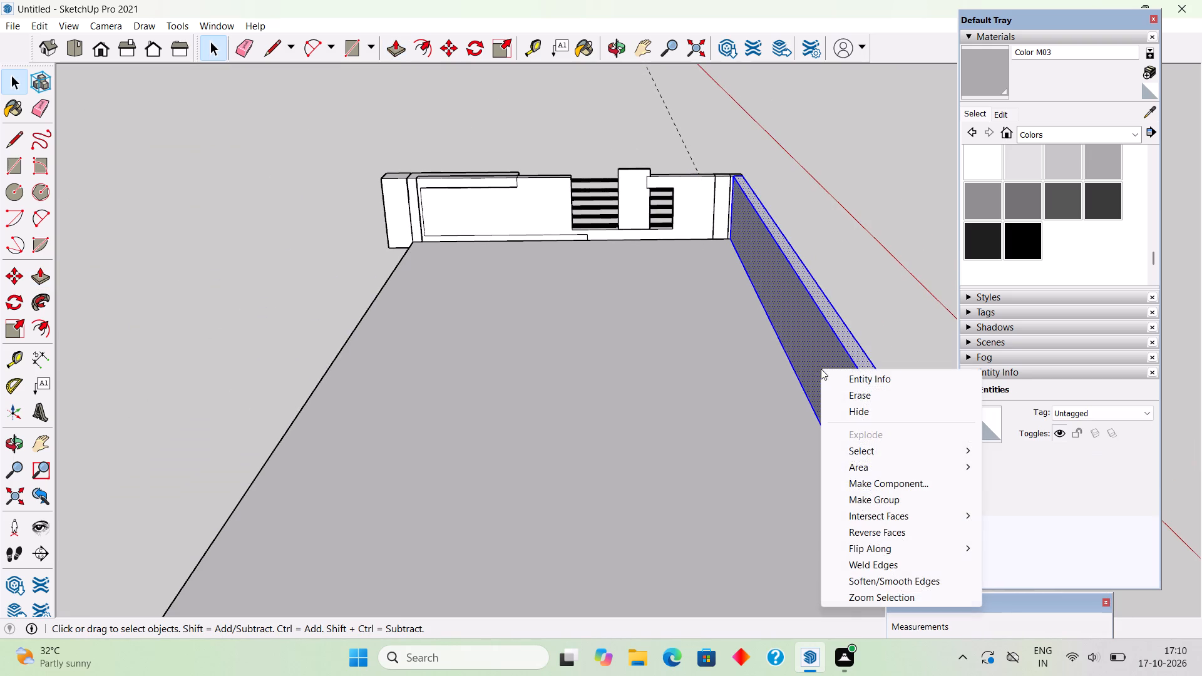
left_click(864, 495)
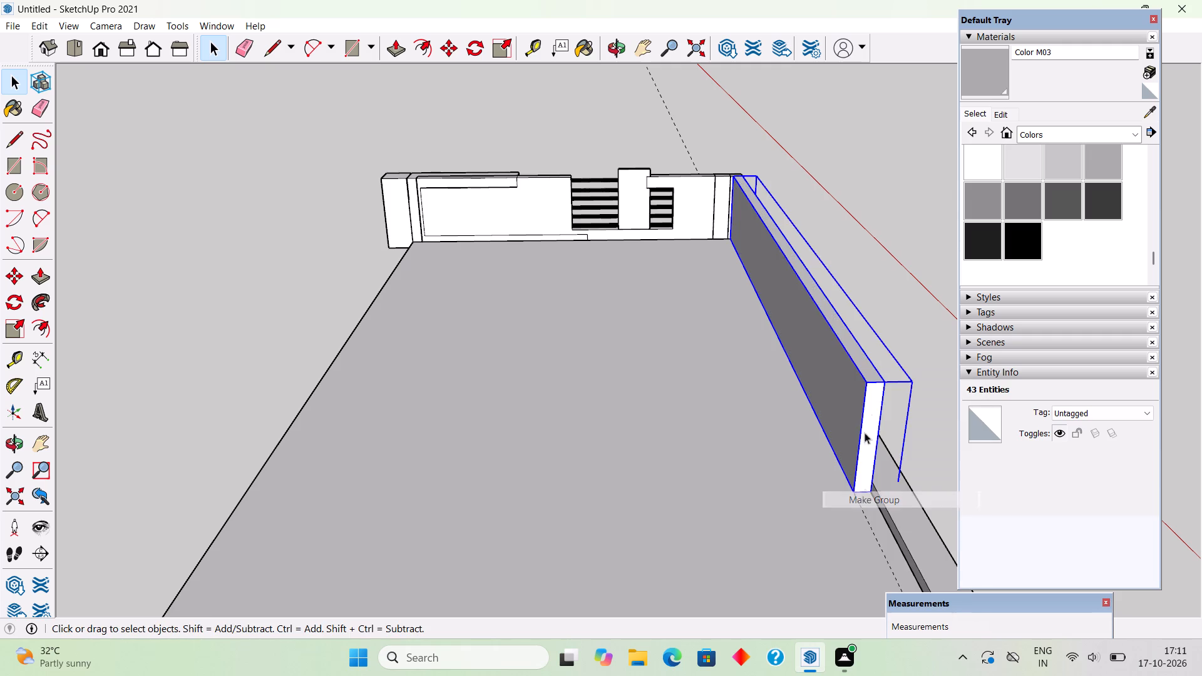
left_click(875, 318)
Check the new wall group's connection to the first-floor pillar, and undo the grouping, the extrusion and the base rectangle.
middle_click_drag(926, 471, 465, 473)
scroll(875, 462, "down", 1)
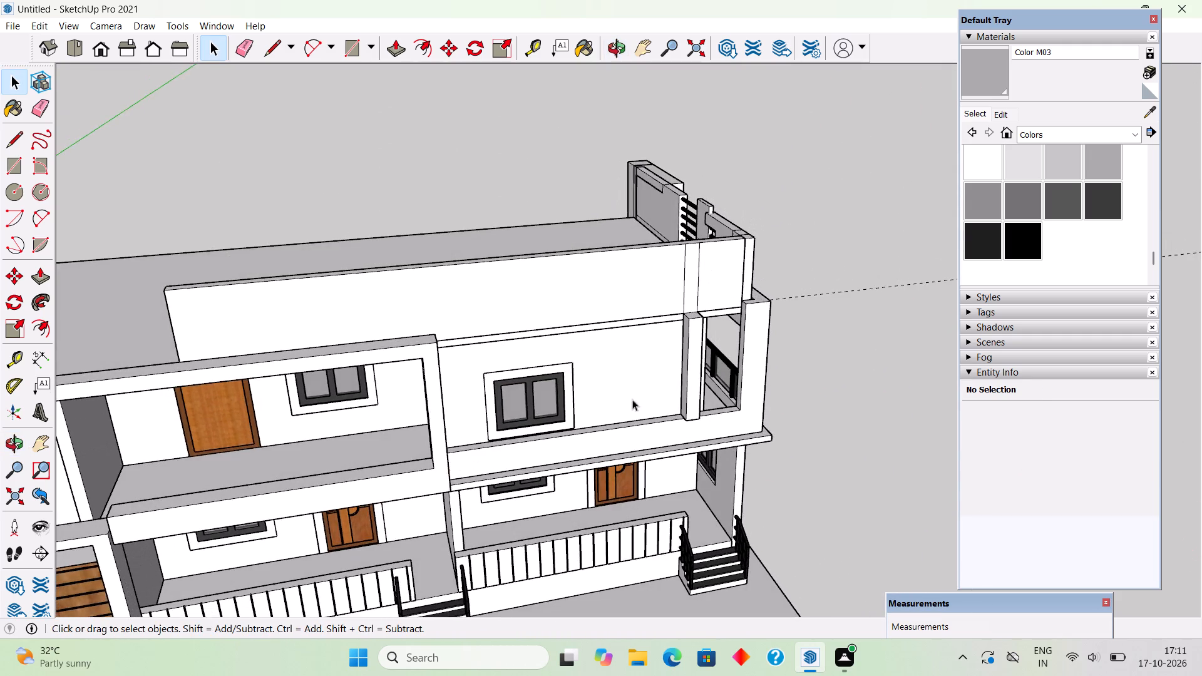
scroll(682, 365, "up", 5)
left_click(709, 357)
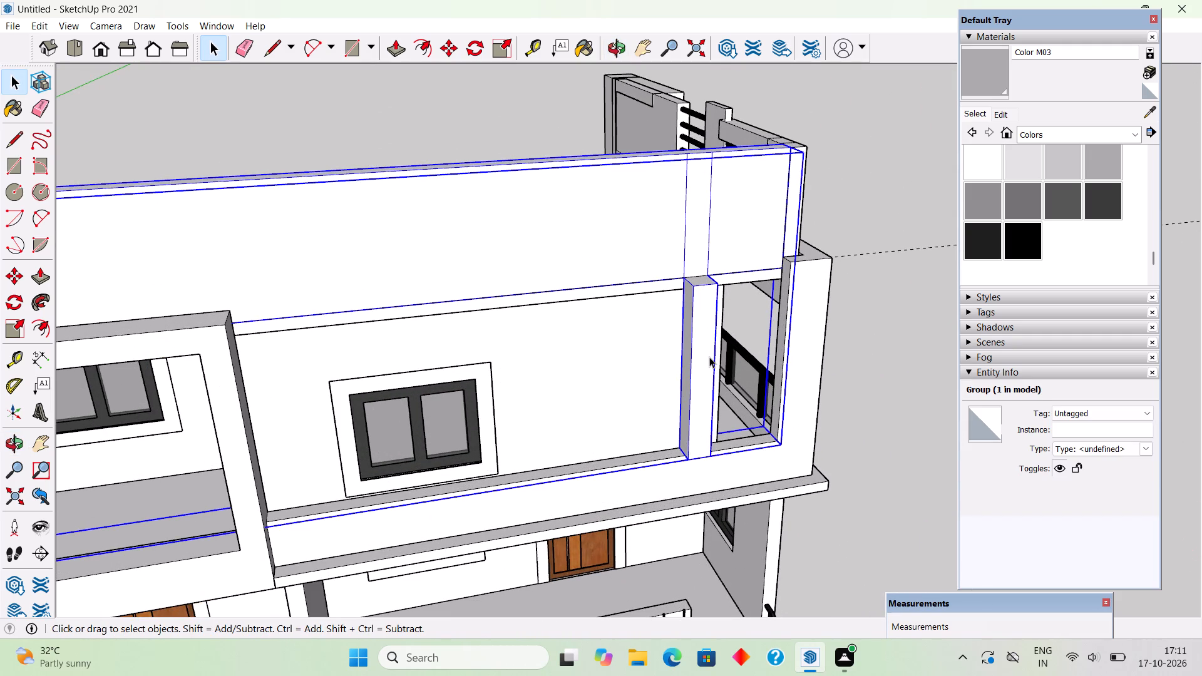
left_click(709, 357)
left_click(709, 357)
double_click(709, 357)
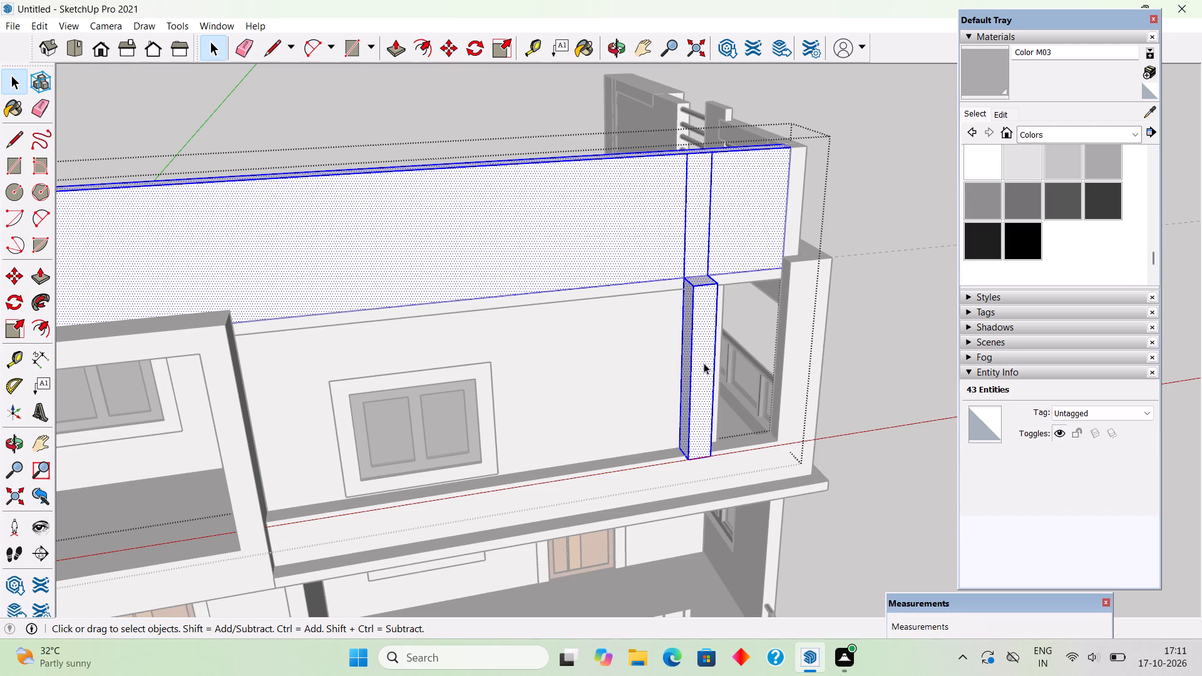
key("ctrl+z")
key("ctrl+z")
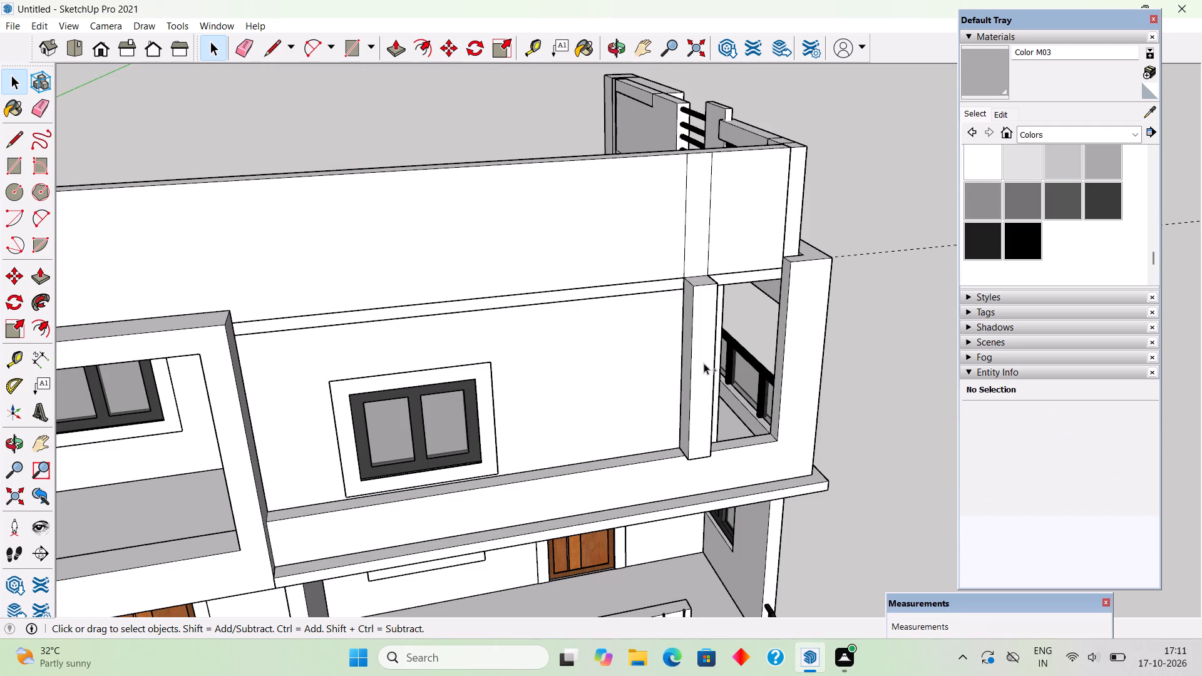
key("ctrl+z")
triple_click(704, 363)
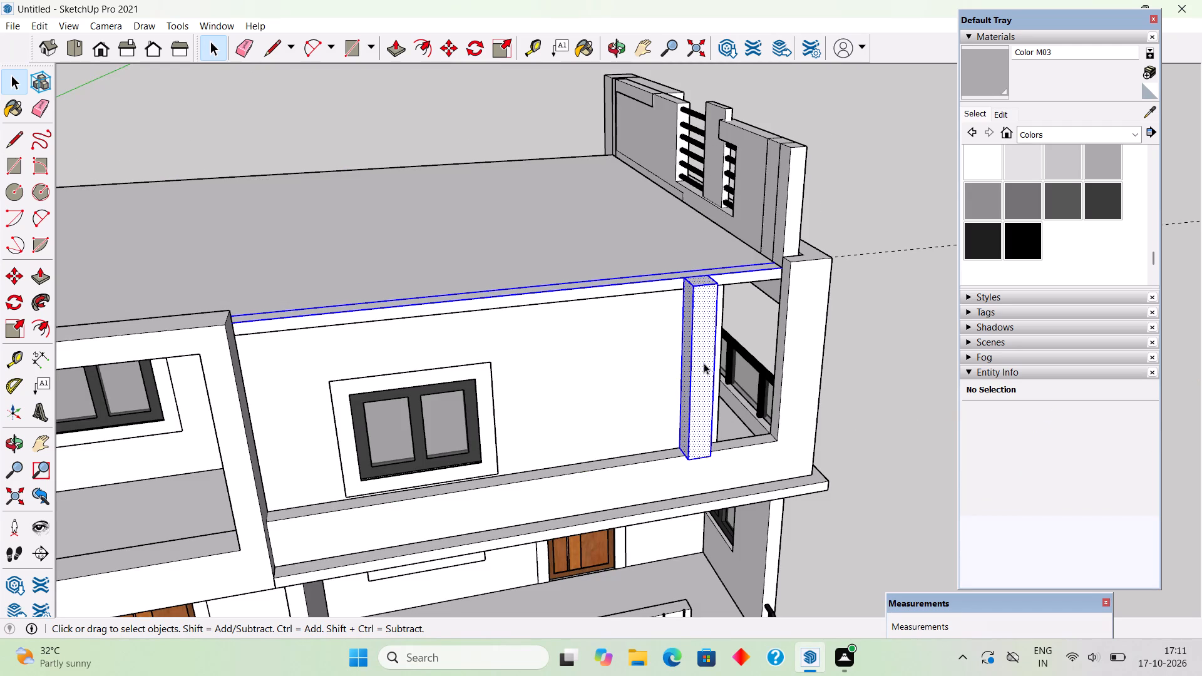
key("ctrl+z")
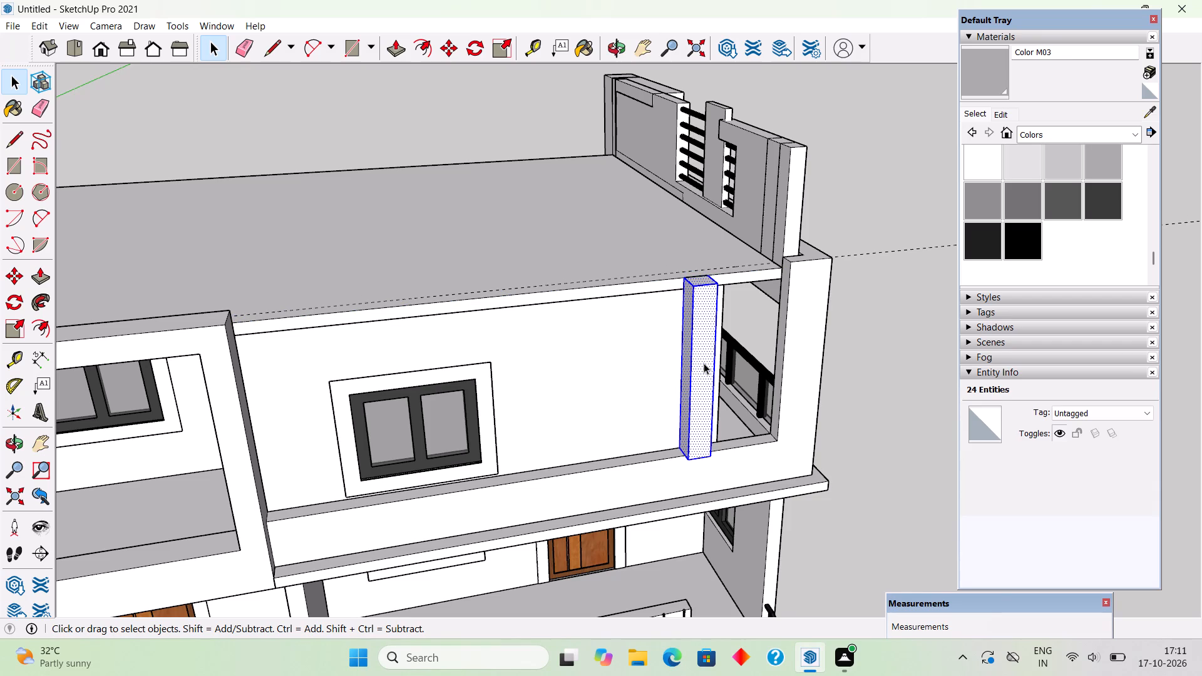
Make the first-floor pillar beside the balcony opening a separate group.
left_click(704, 363)
triple_click(704, 363)
right_click(704, 363)
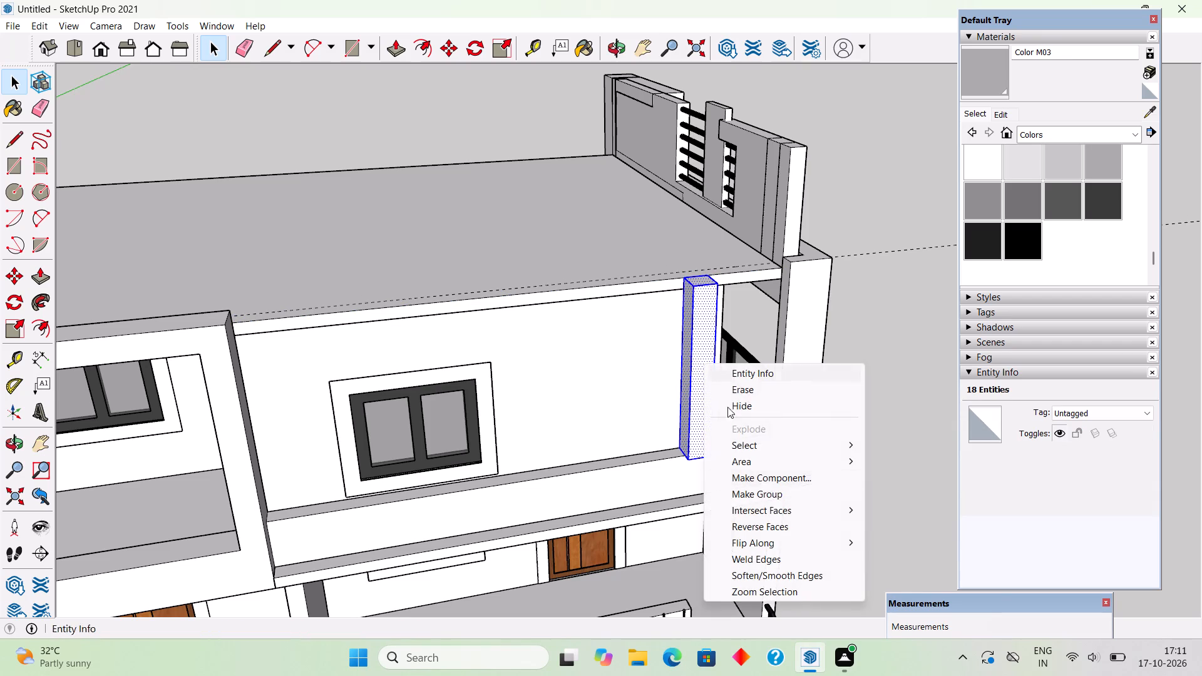
left_click(788, 492)
scroll(537, 493, "down", 3)
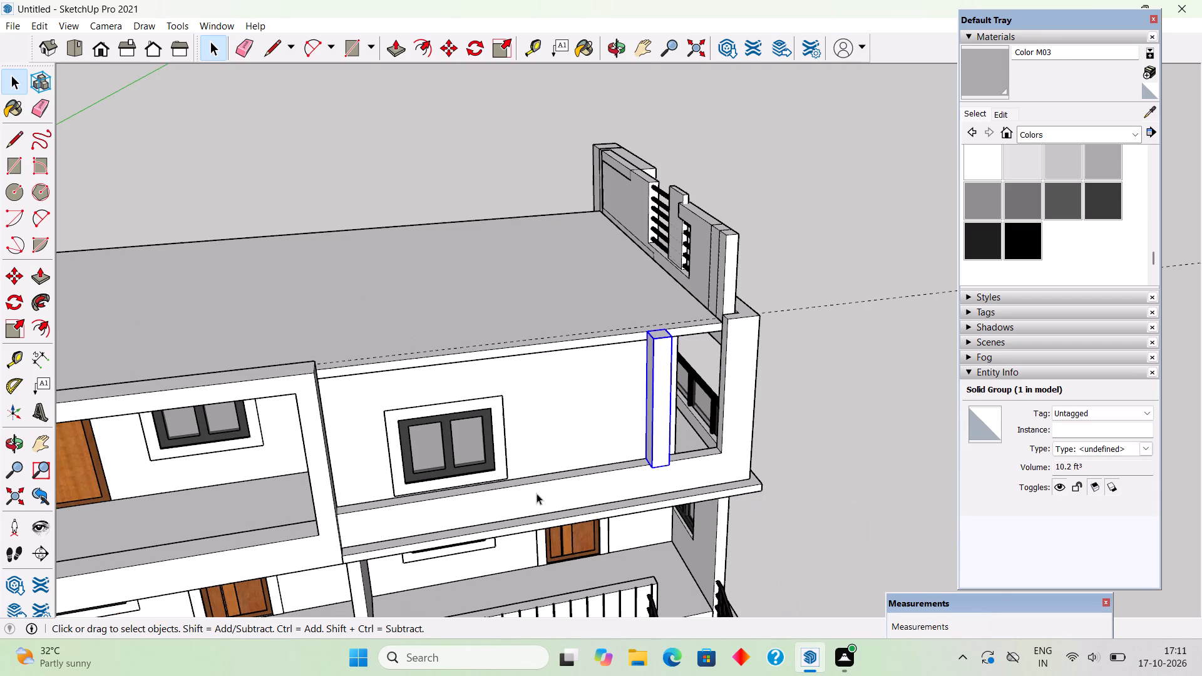
Draw a rectangle about 37' 8 1/2" by 9" on the roof slab, from the parapet corner along the guide line to the front edge.
middle_click_drag(510, 399, 856, 456)
scroll(708, 481, "down", 3)
middle_click_drag(703, 499, 786, 510)
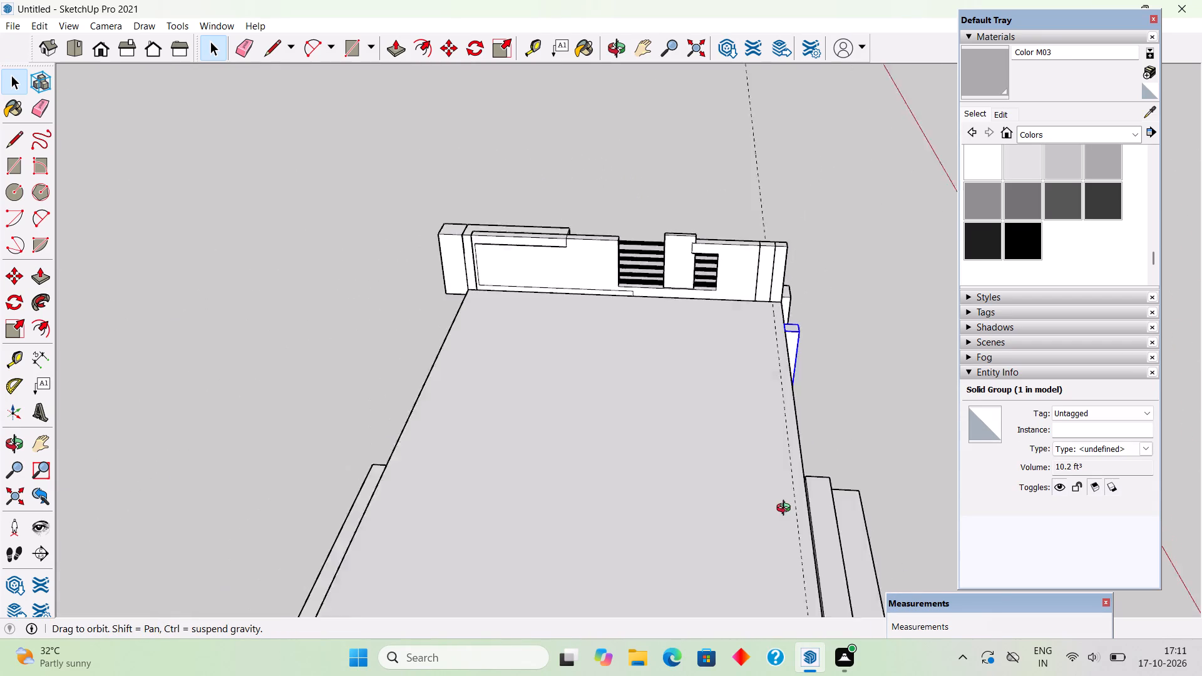
middle_click_drag(786, 510, 827, 493)
scroll(881, 485, "down", 1)
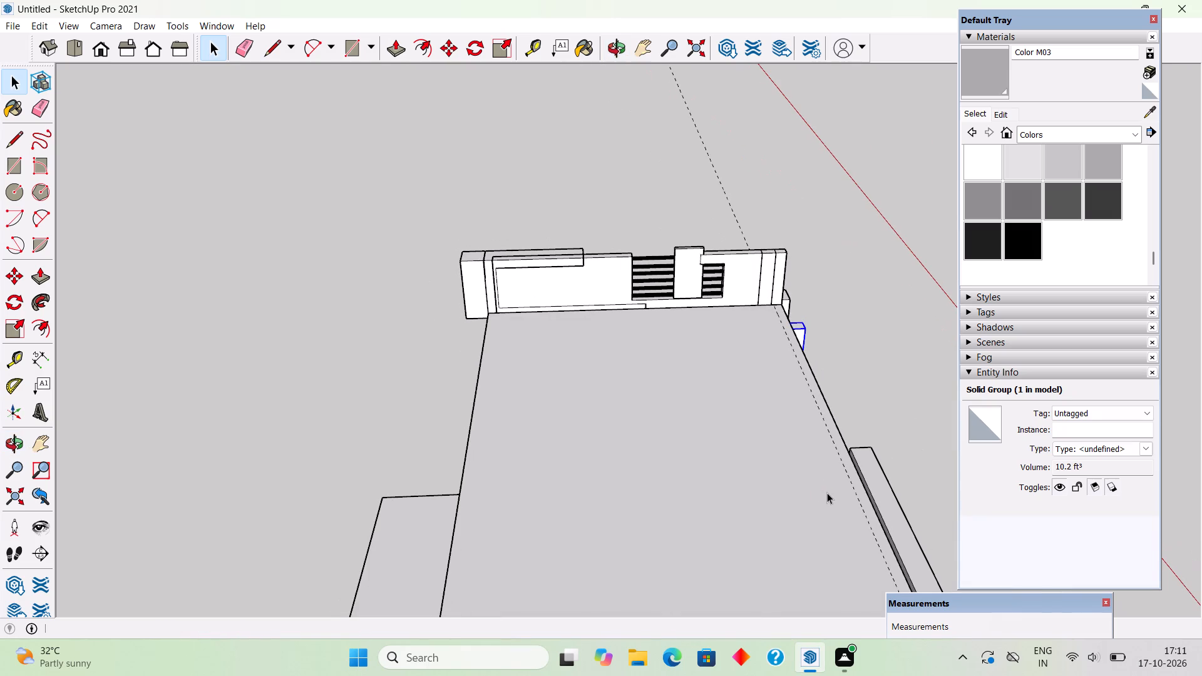
key("r")
scroll(808, 374, "up", 7)
scroll(751, 261, "up", 5)
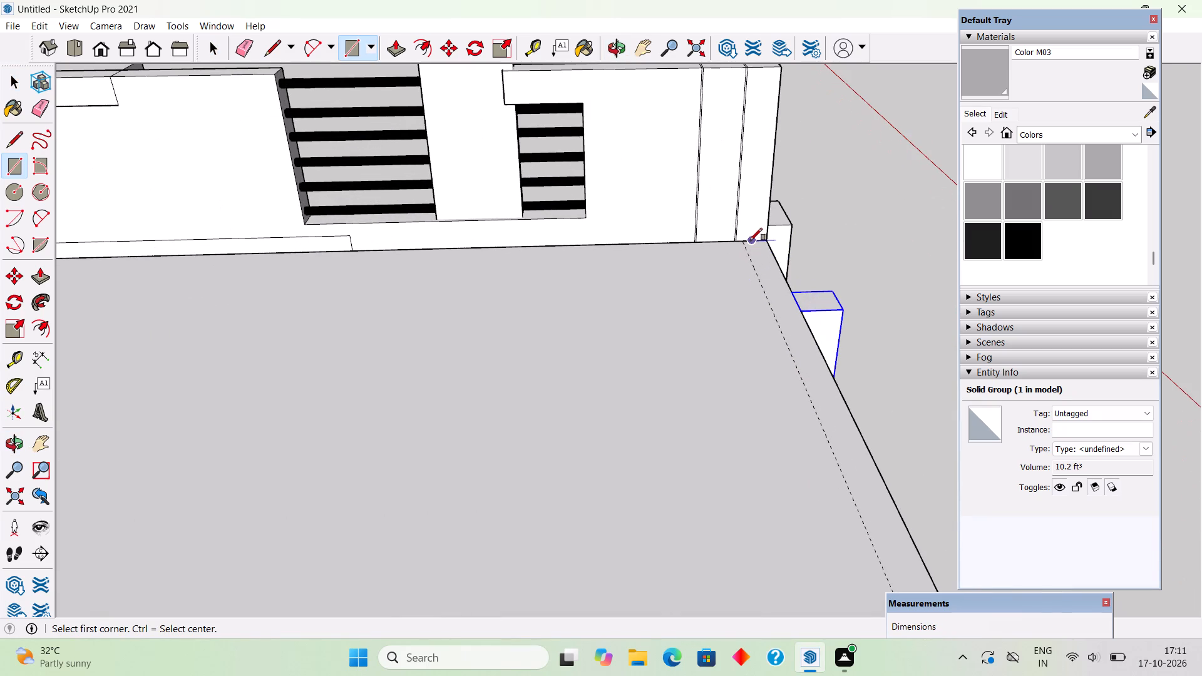
left_click(747, 242)
scroll(756, 265, "down", 13)
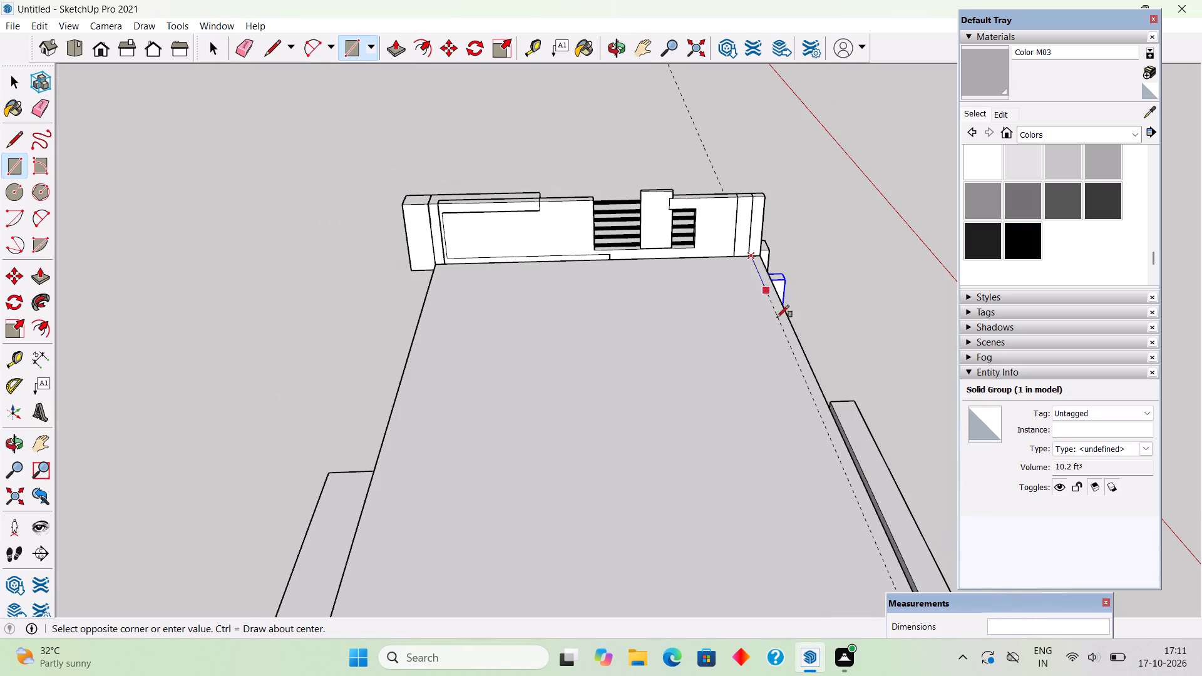
scroll(833, 324, "down", 7)
scroll(853, 476, "up", 9)
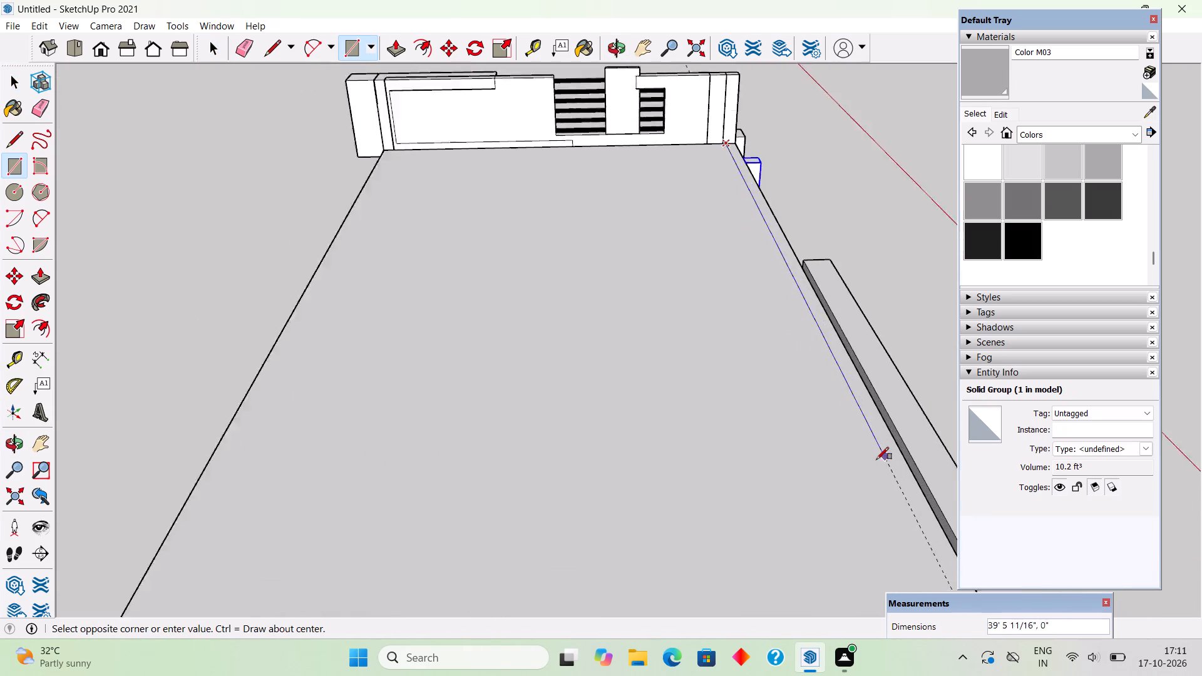
scroll(876, 459, "up", 13)
left_click(892, 420)
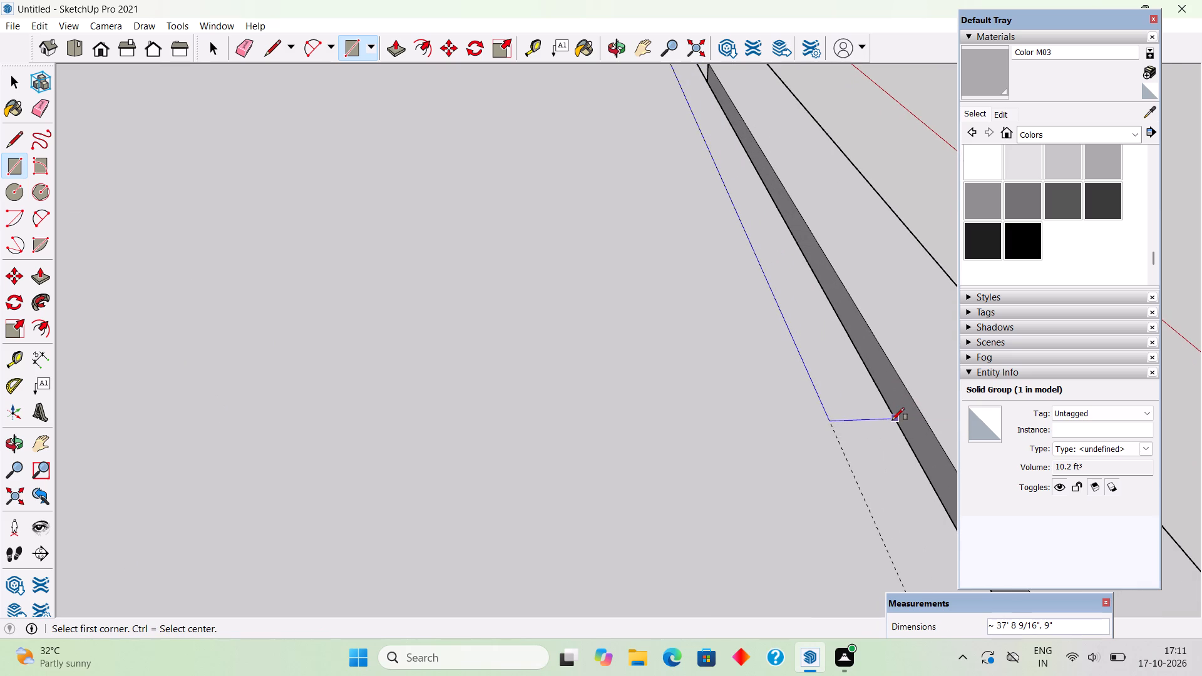
Extrude the front-edge strip up 5' 3 1/4" to the height of the existing parapet wall.
key("p")
left_click(871, 396)
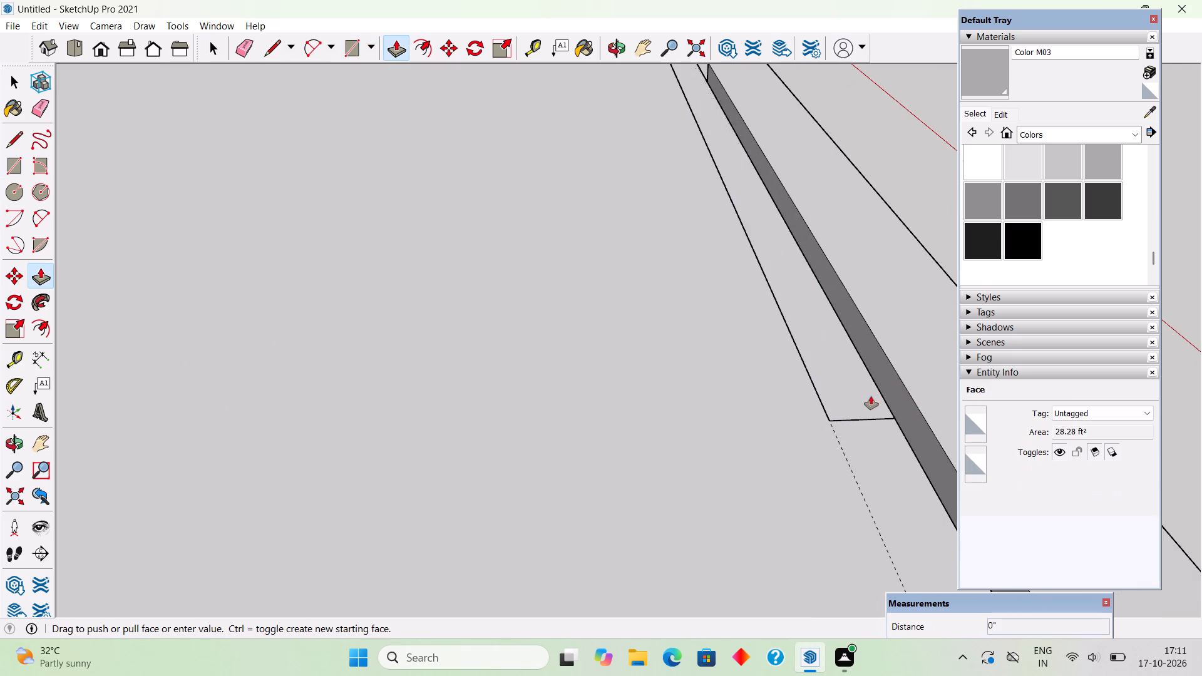
scroll(852, 357, "down", 17)
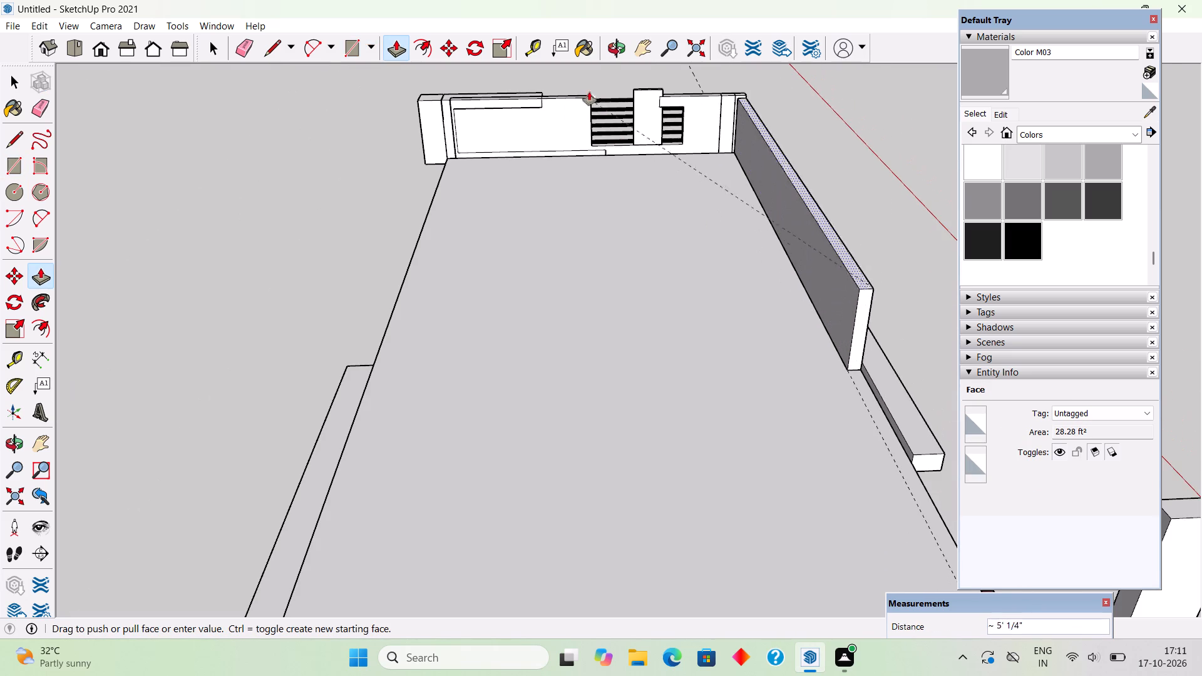
left_click(577, 95)
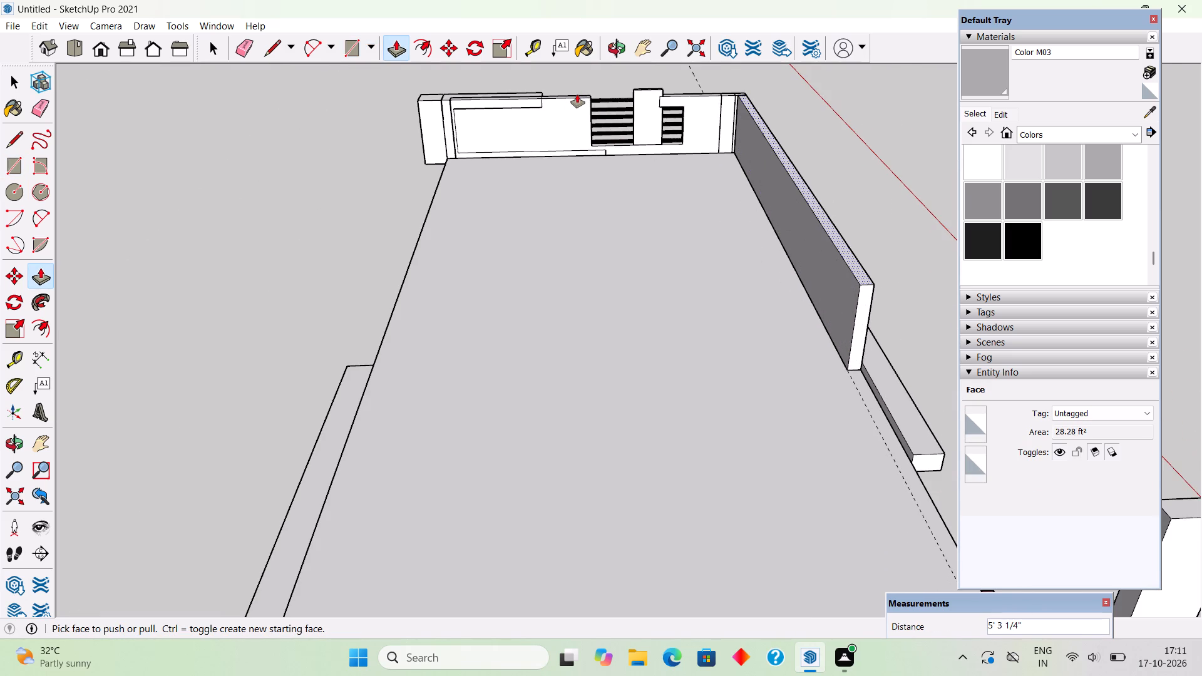
Make the new front parapet wall a group of its own.
key("space")
triple_click(825, 264)
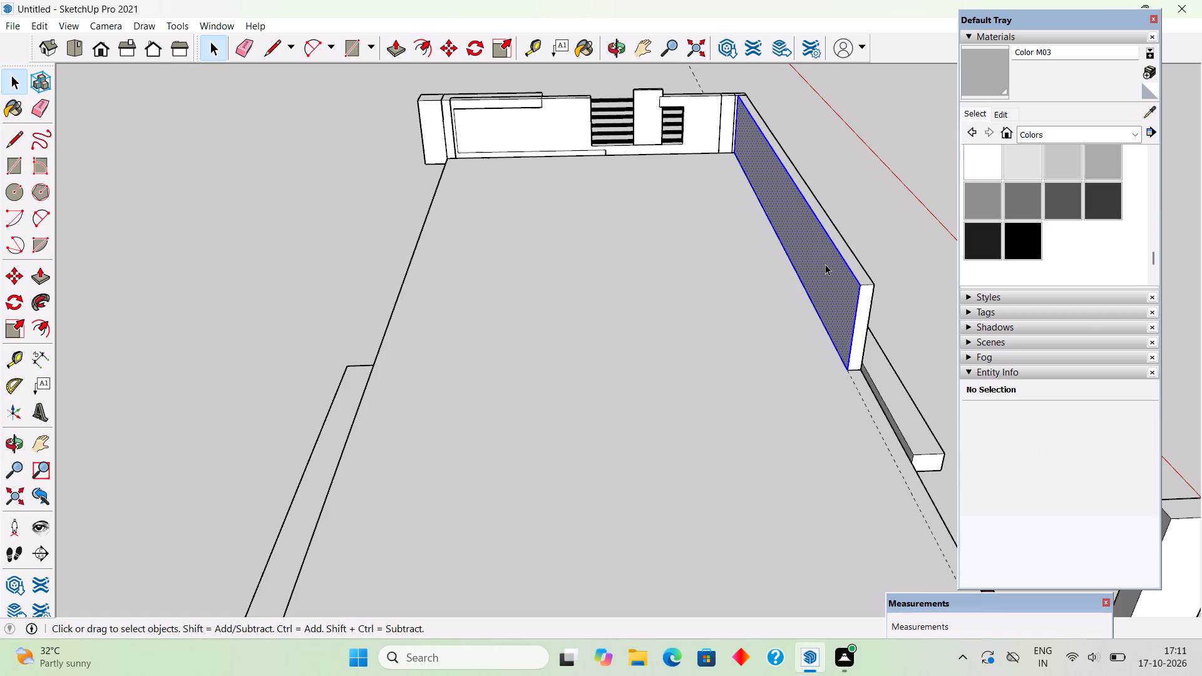
right_click(825, 264)
left_click(879, 387)
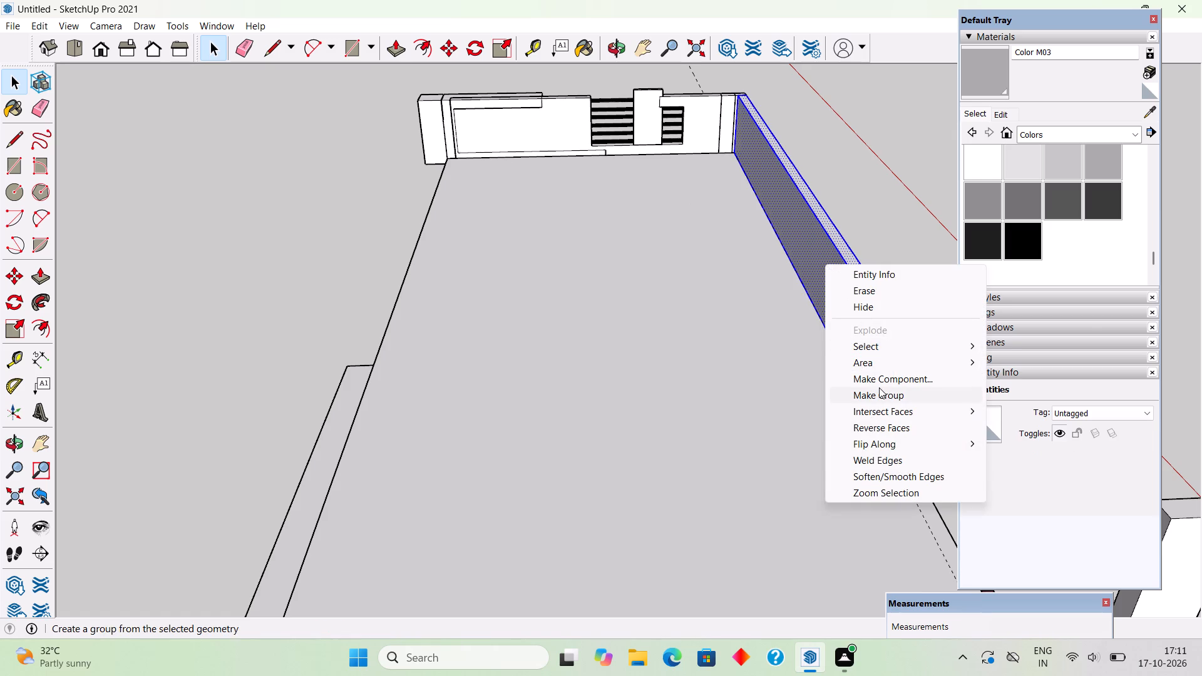
left_click(880, 221)
Examine the front facade with the new parapet wall from several angles, including the first-floor balcony corner.
middle_click_drag(850, 311, 446, 277)
middle_click_drag(510, 284, 436, 170)
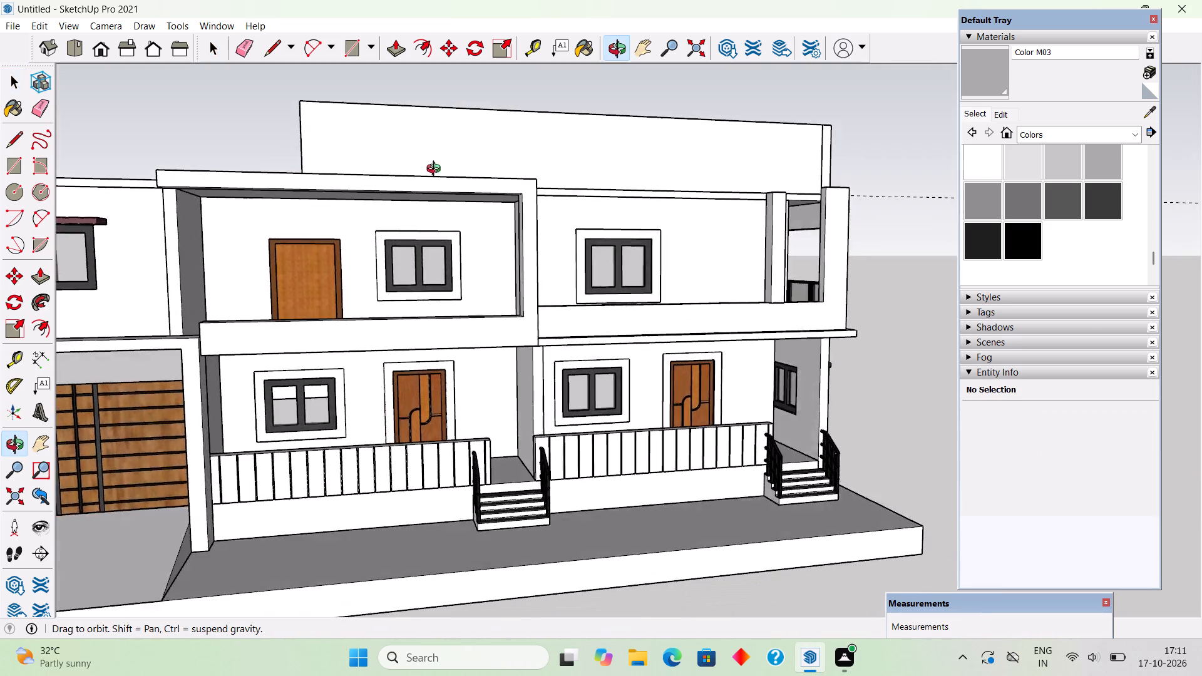
middle_click_drag(436, 170, 436, 169)
scroll(436, 169, "down", 3)
middle_click_drag(518, 354, 536, 337)
scroll(536, 337, "down", 3)
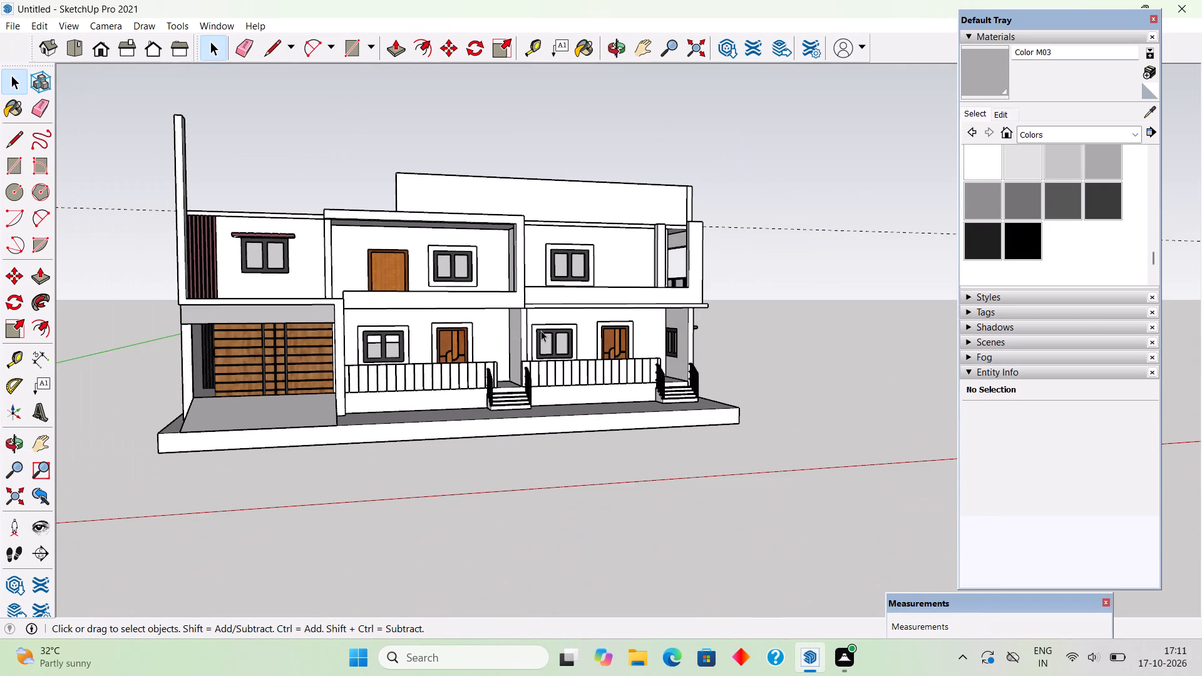
middle_click_drag(424, 377, 341, 412)
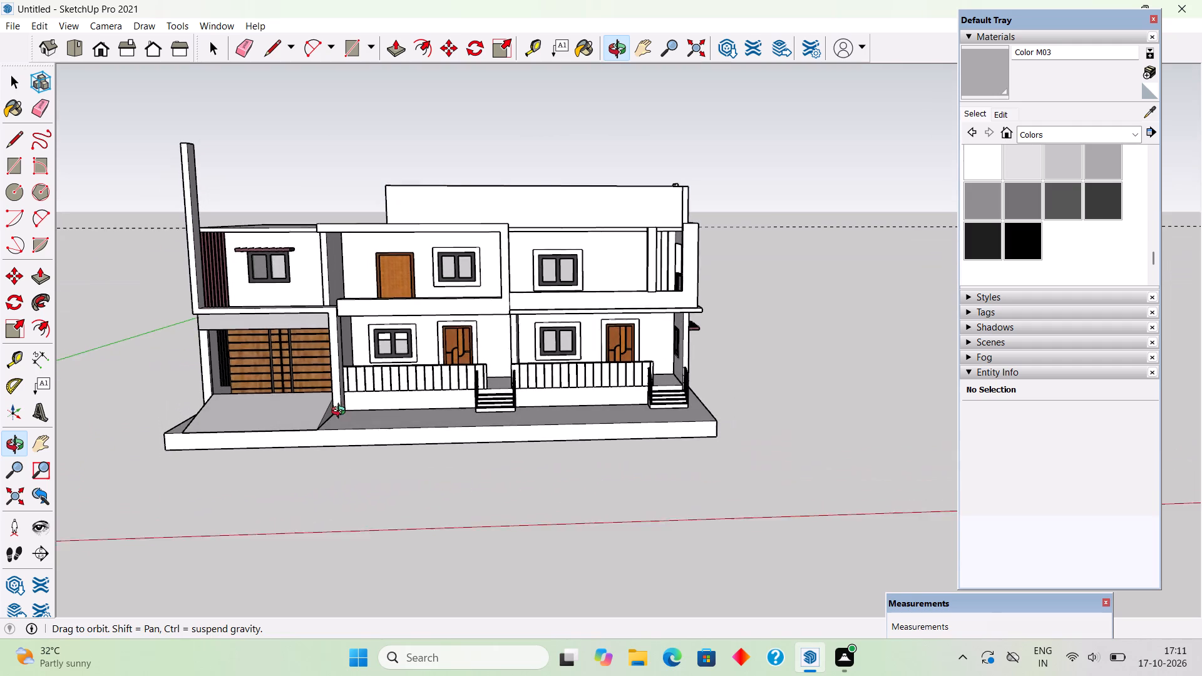
middle_click_drag(341, 412, 349, 417)
scroll(727, 201, "up", 8)
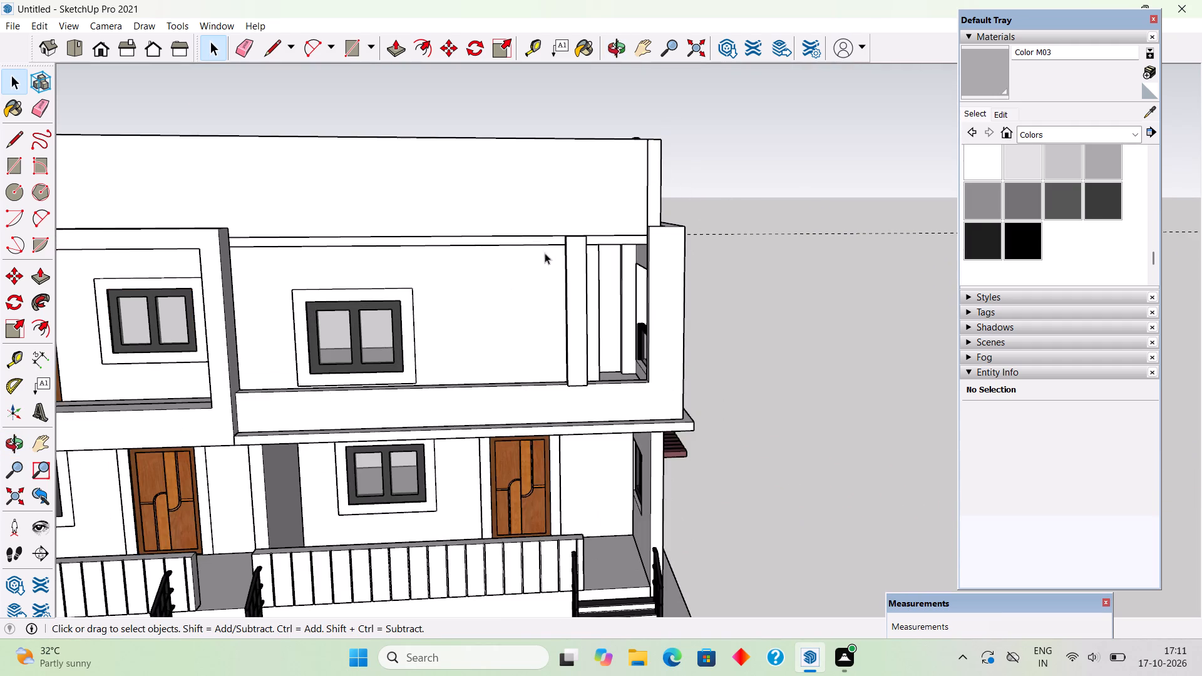
Move the first-floor corner balcony pillar 9" forward, from the balcony wall's inner edge to its outer edge.
middle_click_drag(532, 263, 626, 398)
scroll(637, 341, "up", 6)
middle_click_drag(632, 365, 644, 366)
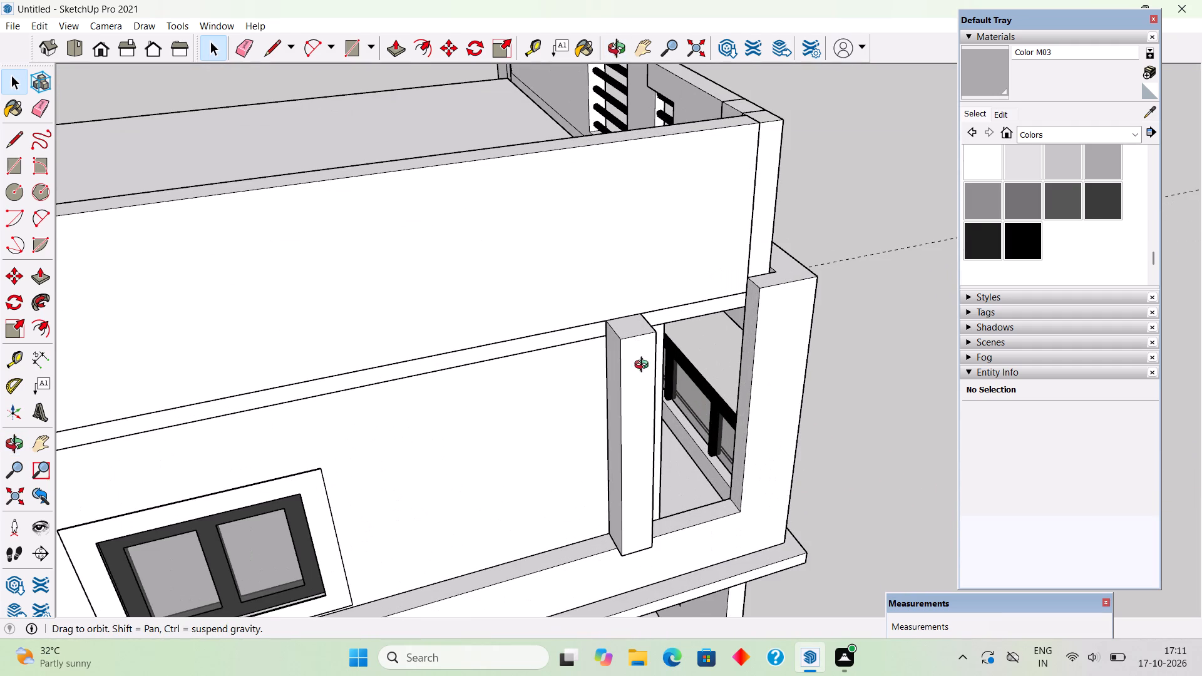
middle_click_drag(644, 366, 788, 321)
scroll(776, 448, "up", 7)
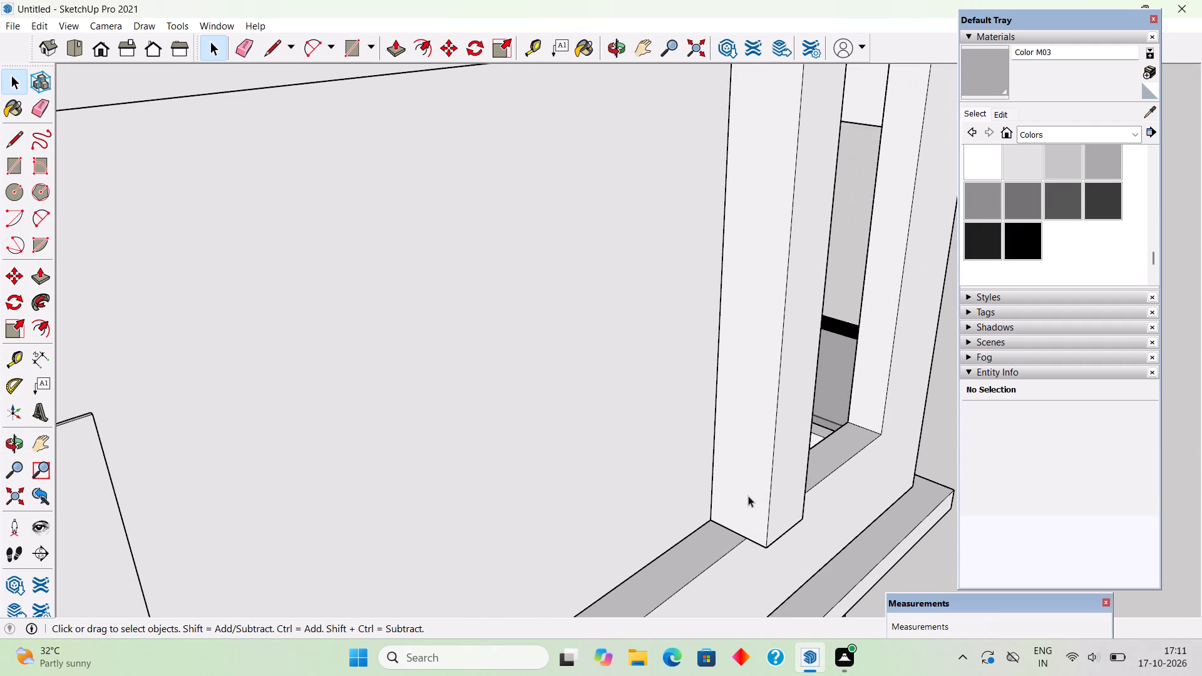
left_click(746, 493)
key("m")
left_click(714, 521)
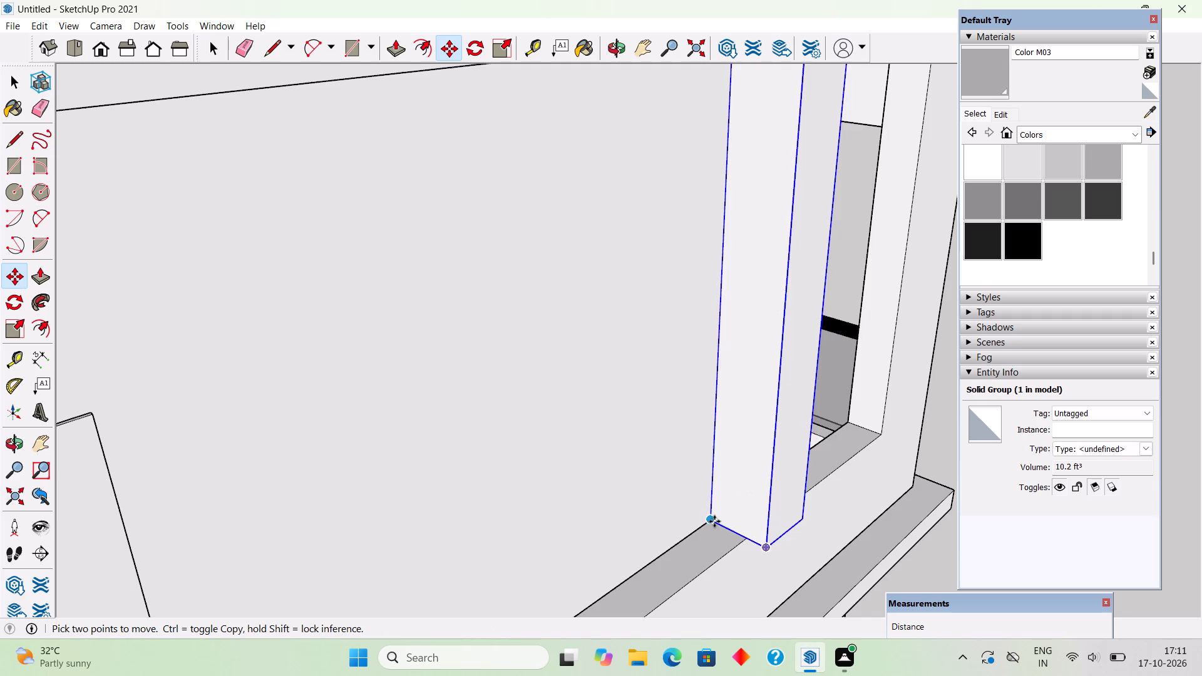
left_click(739, 543)
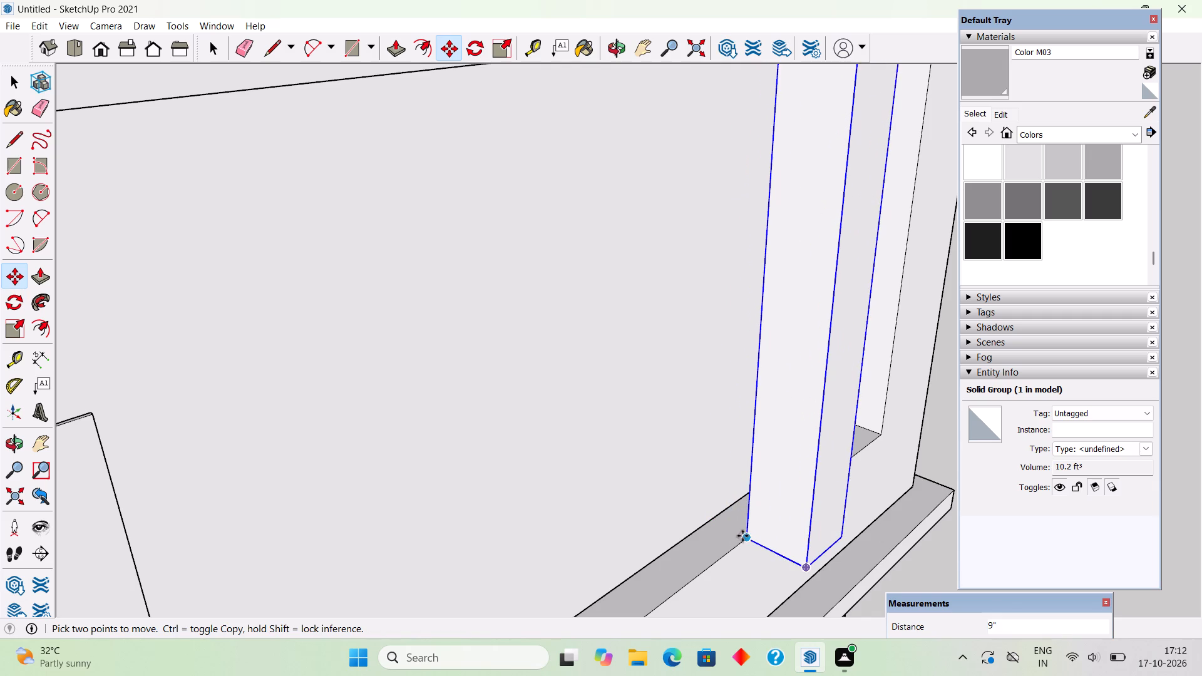
key("space")
Inside the pillar group, push the pillar's front face in 4 5/8" to the slab ledge's front edge.
scroll(737, 514, "down", 10)
middle_click_drag(789, 547, 761, 464)
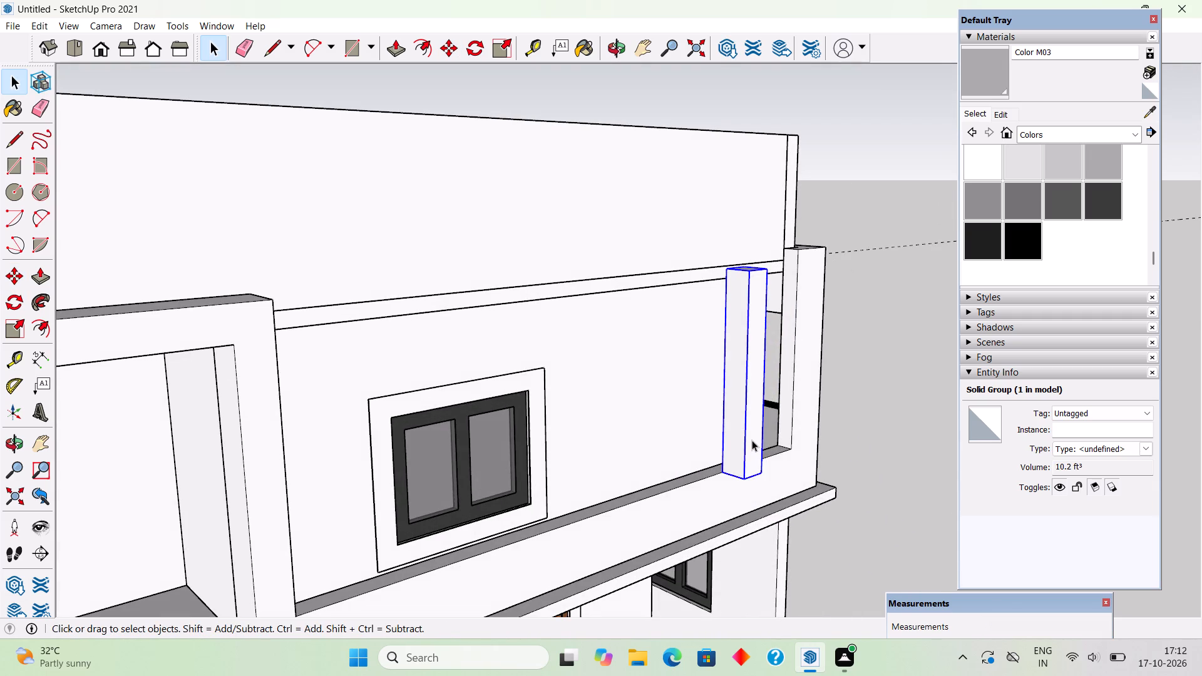
triple_click(752, 440)
key("p")
left_click(752, 440)
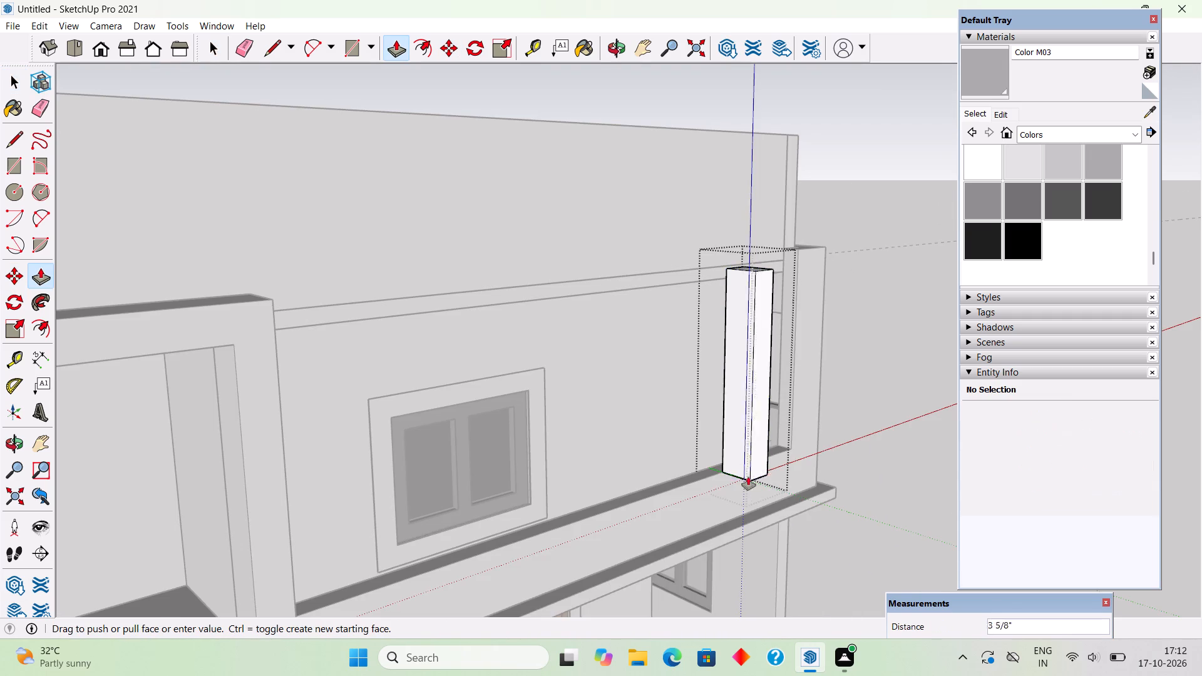
left_click(731, 529)
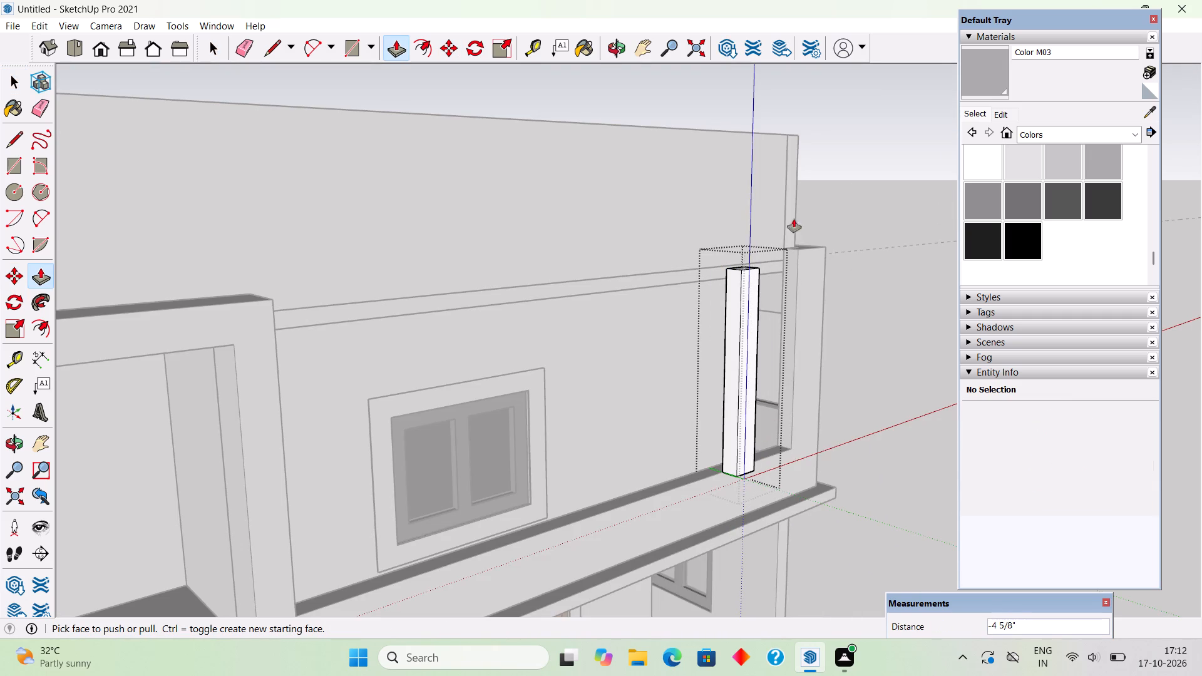
Raise the pillar's top face 5' 3 1/4" to the height of the front roof parapet.
middle_click_drag(773, 270, 759, 452)
scroll(746, 452, "up", 4)
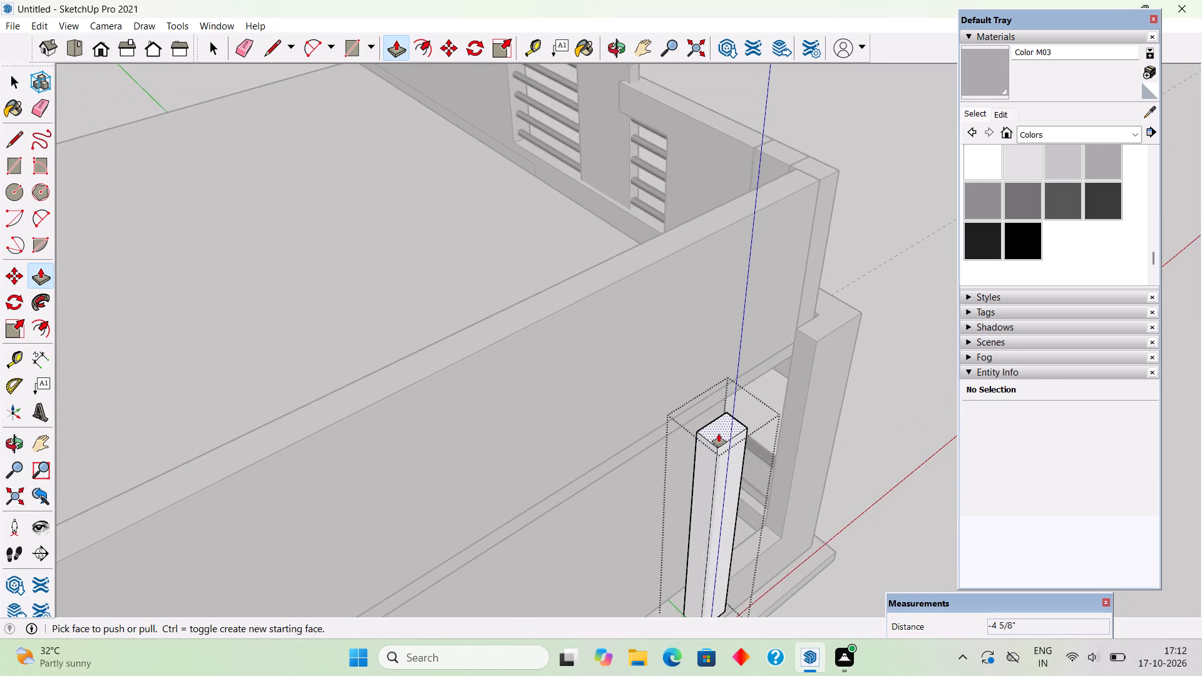
left_click(719, 434)
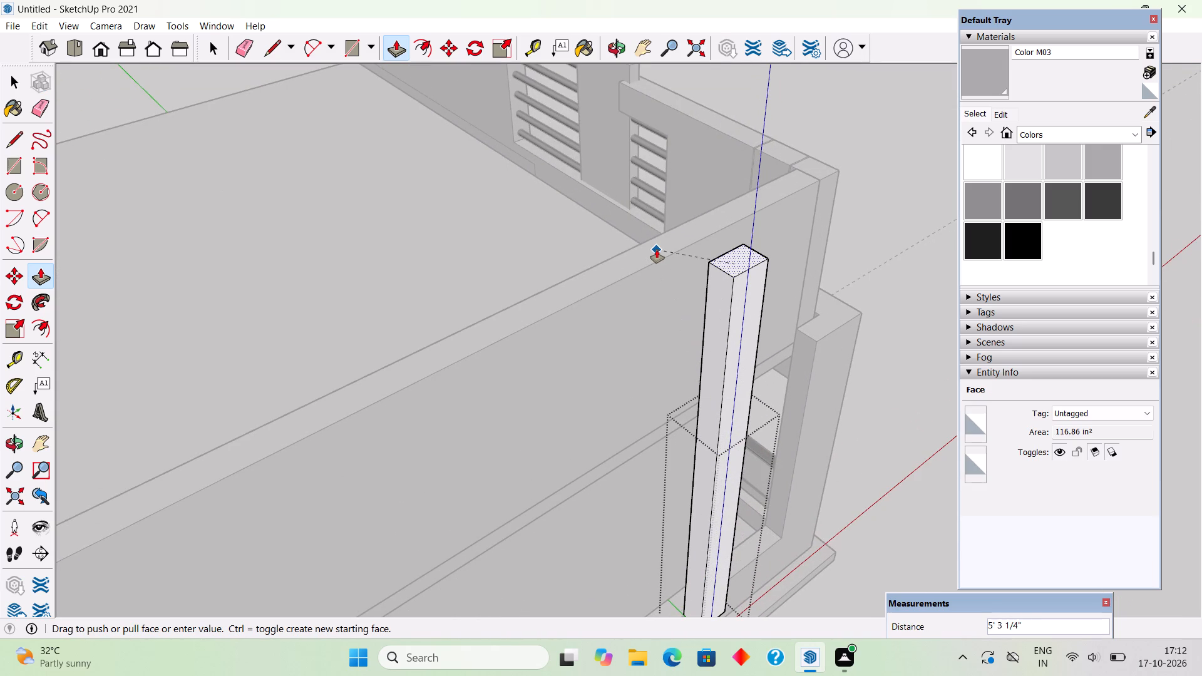
left_click(657, 250)
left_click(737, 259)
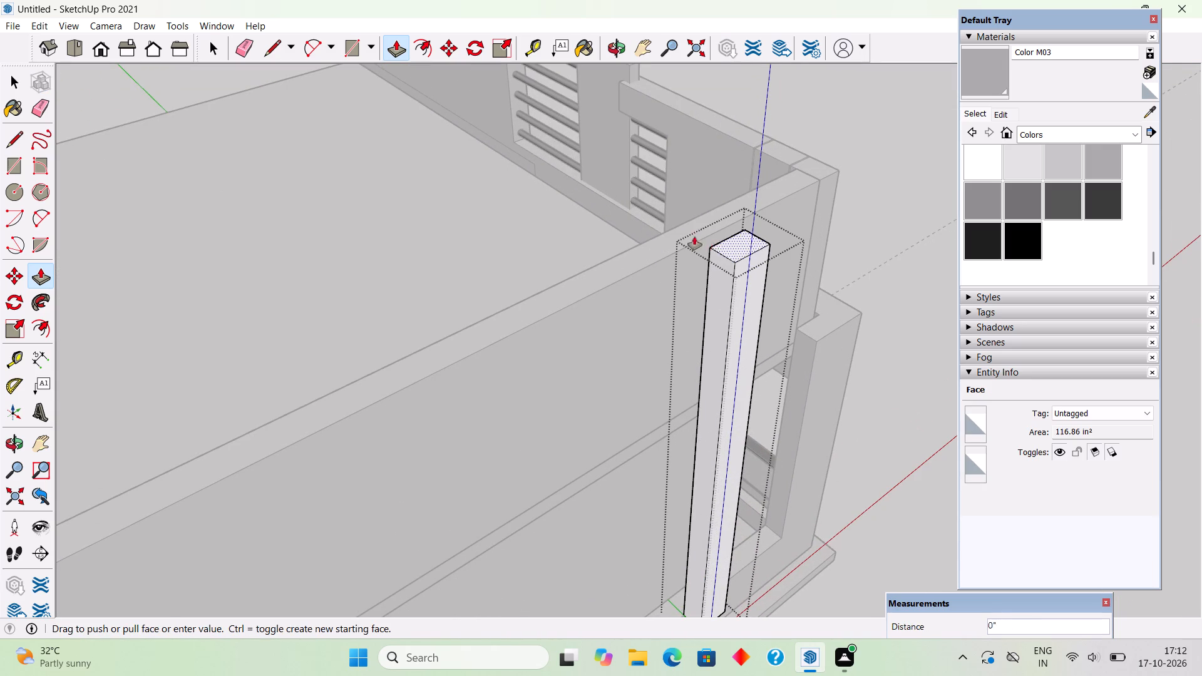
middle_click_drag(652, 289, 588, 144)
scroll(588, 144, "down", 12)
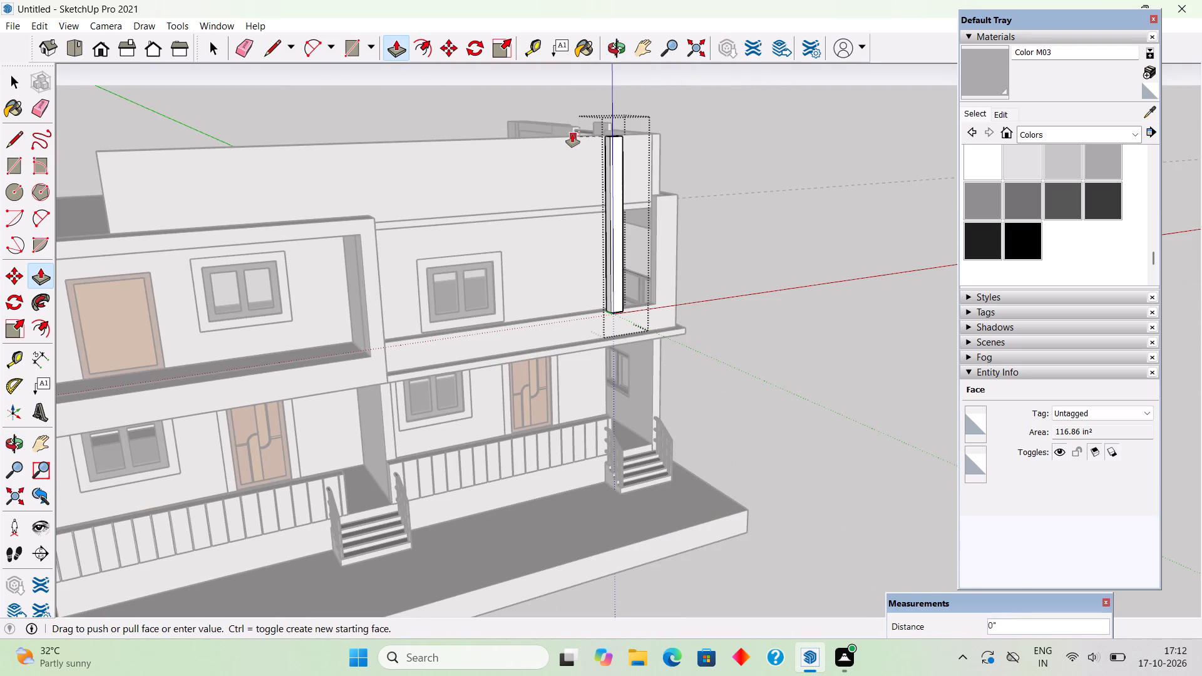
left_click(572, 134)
Extend the pillar's top face another 1' above the front roof parapet.
middle_click_drag(642, 134, 607, 292)
scroll(607, 206, "up", 9)
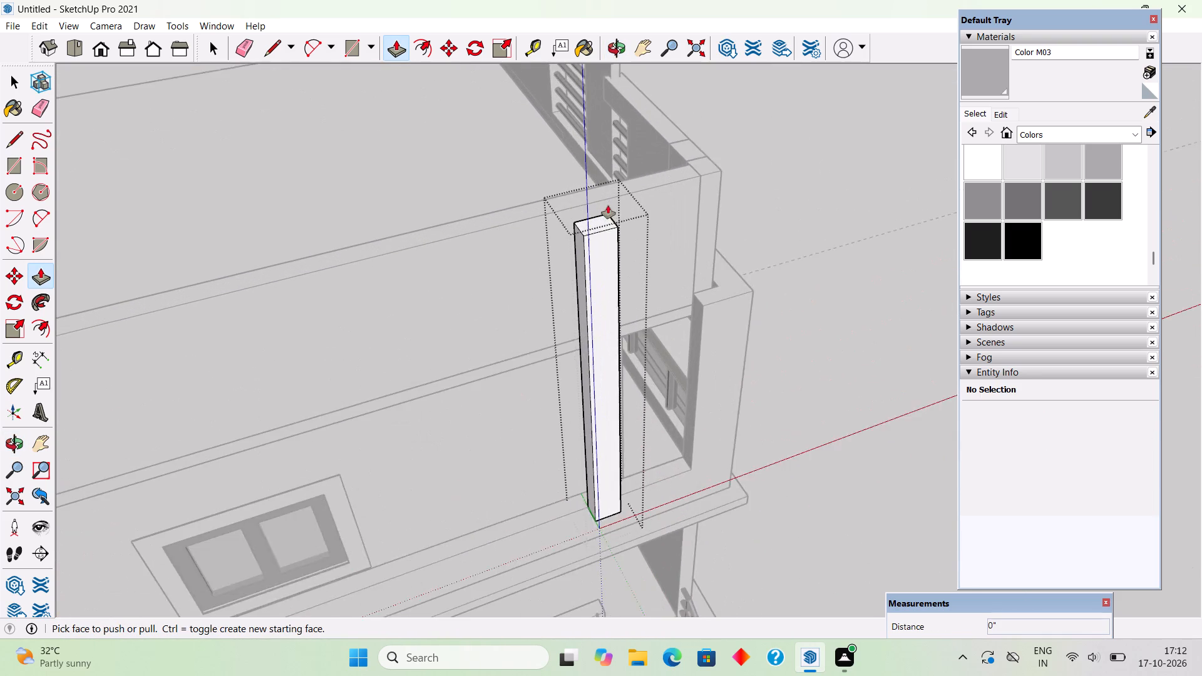
left_click(604, 223)
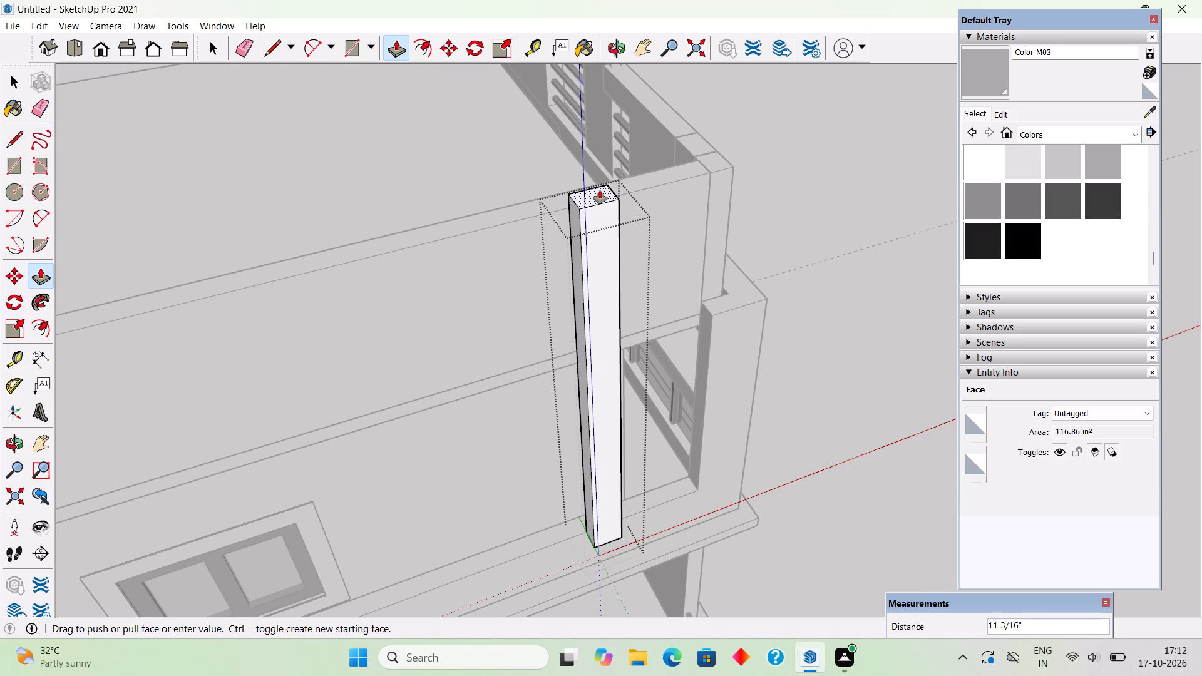
type("1'")
key("Return")
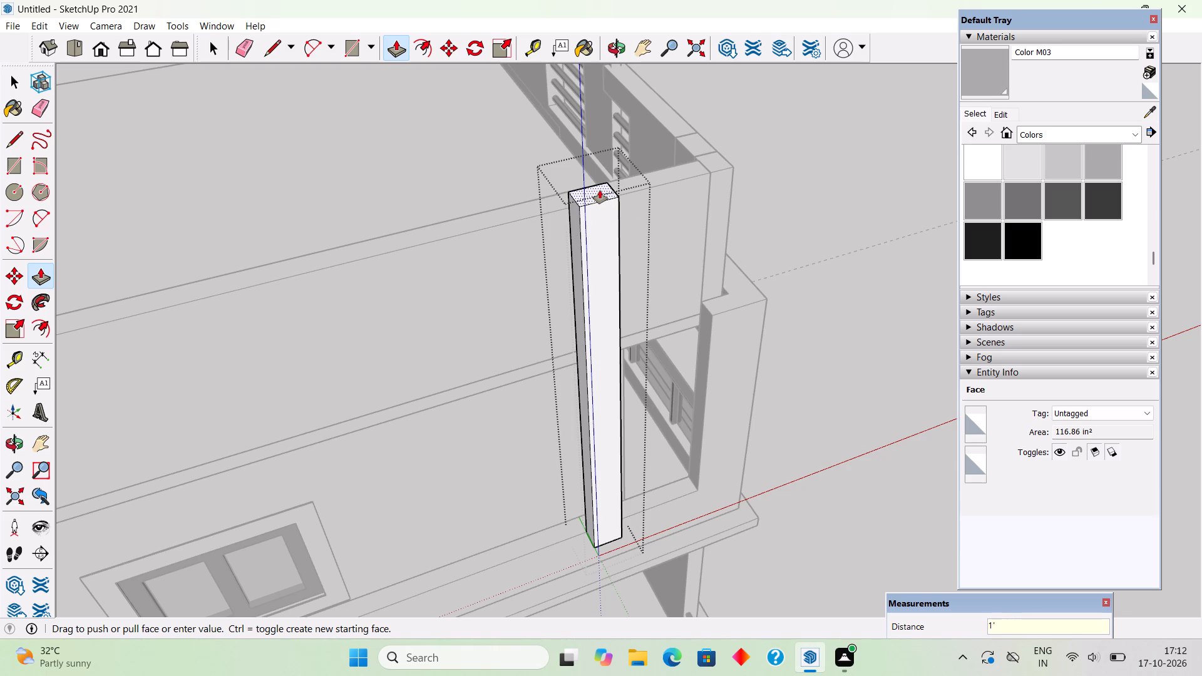
Extend the pillar's bottom face about 2' 2 3/8" down the balcony wall to the slab ledge.
middle_click_drag(565, 350, 436, 108)
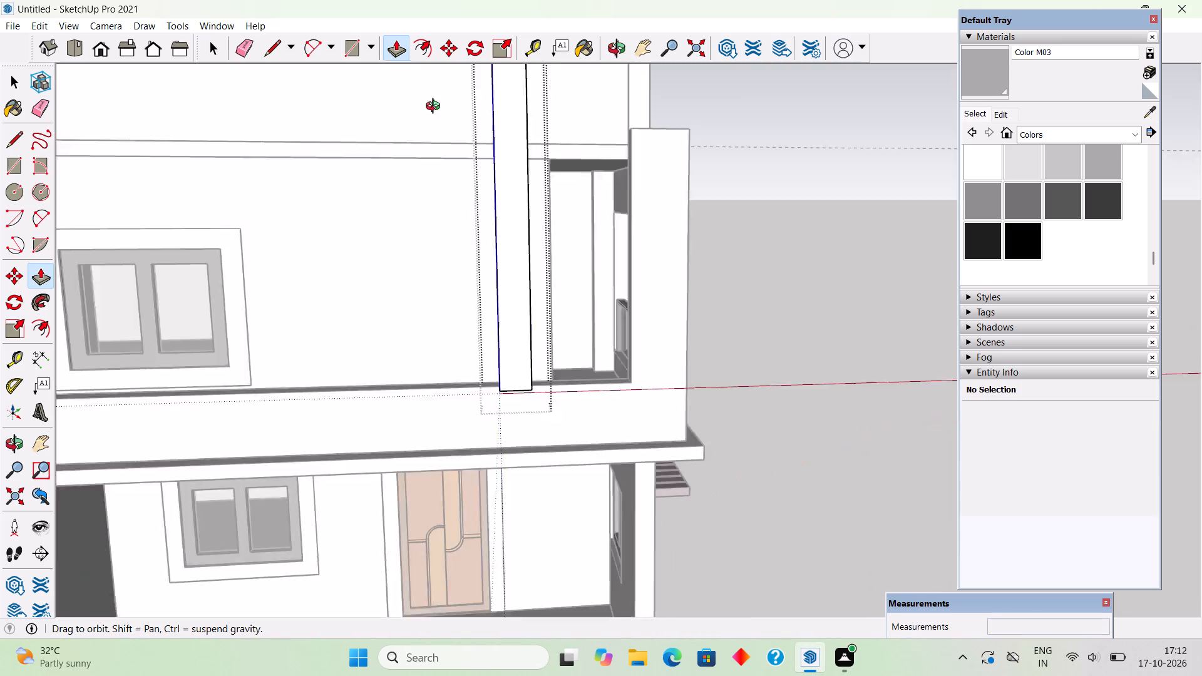
middle_click_drag(436, 108, 433, 120)
scroll(487, 312, "up", 4)
middle_click_drag(486, 390, 512, 227)
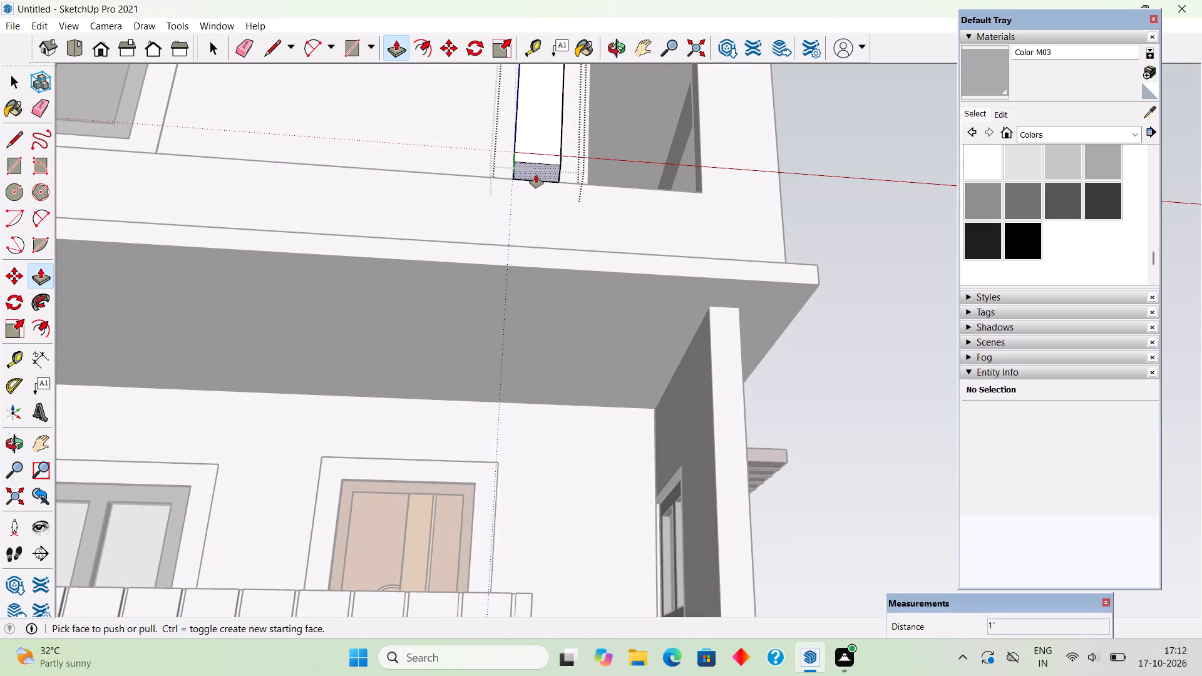
left_click(536, 175)
left_click(543, 247)
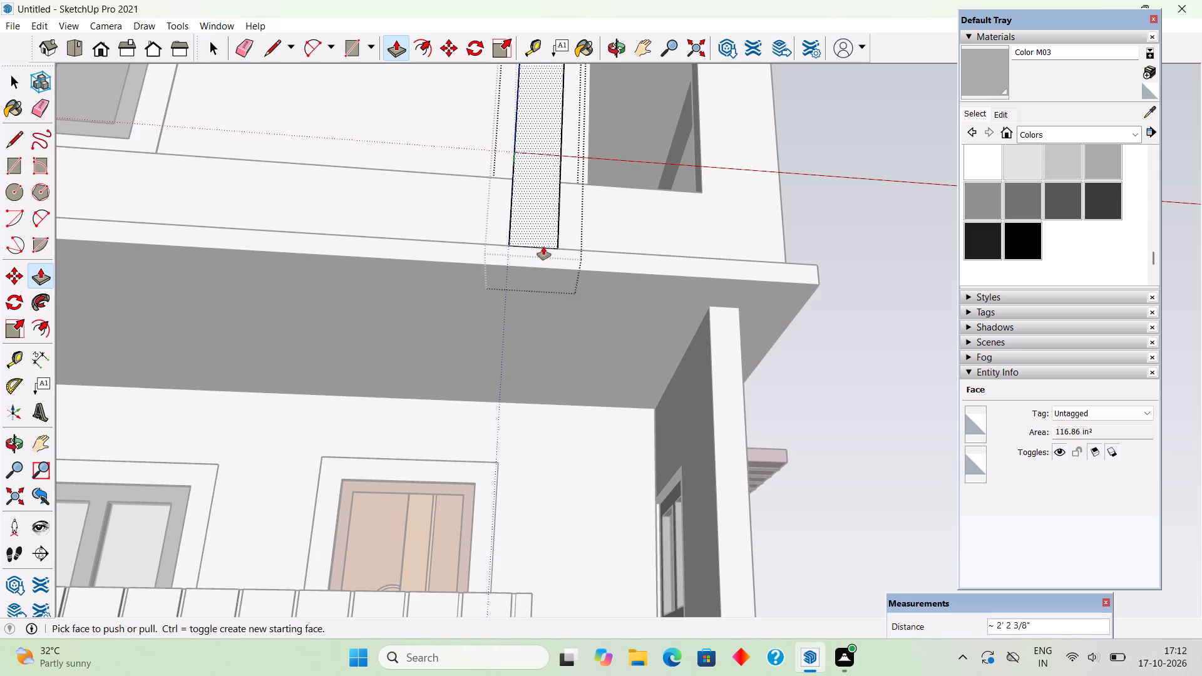
key("space")
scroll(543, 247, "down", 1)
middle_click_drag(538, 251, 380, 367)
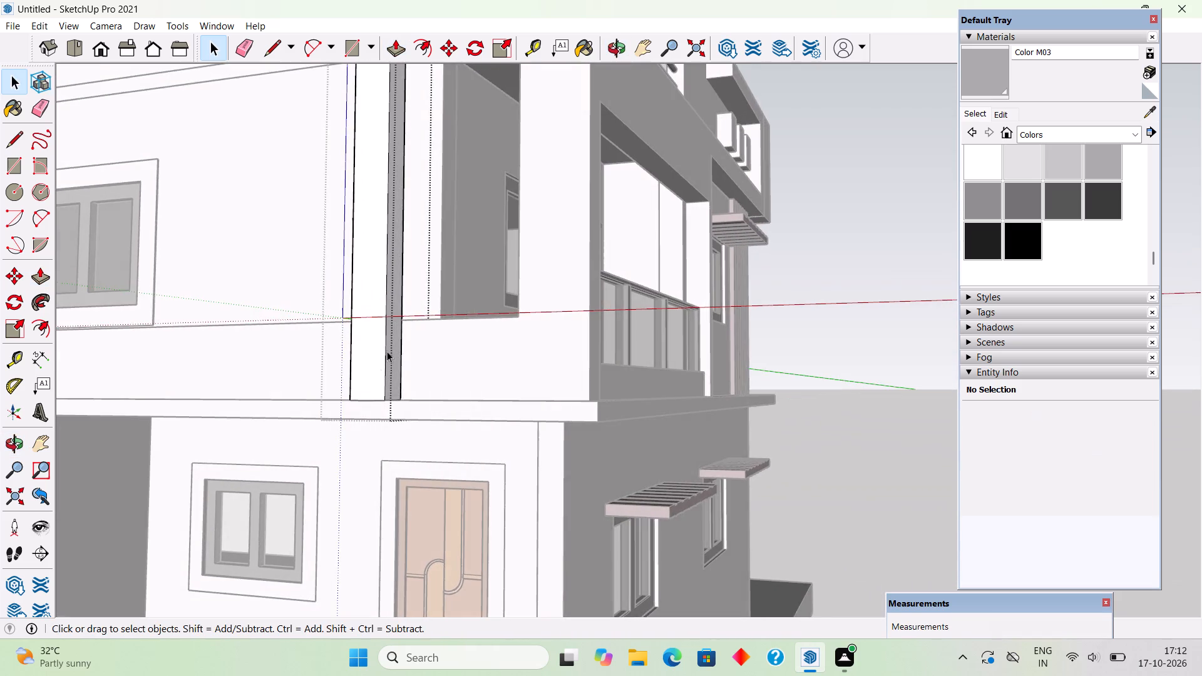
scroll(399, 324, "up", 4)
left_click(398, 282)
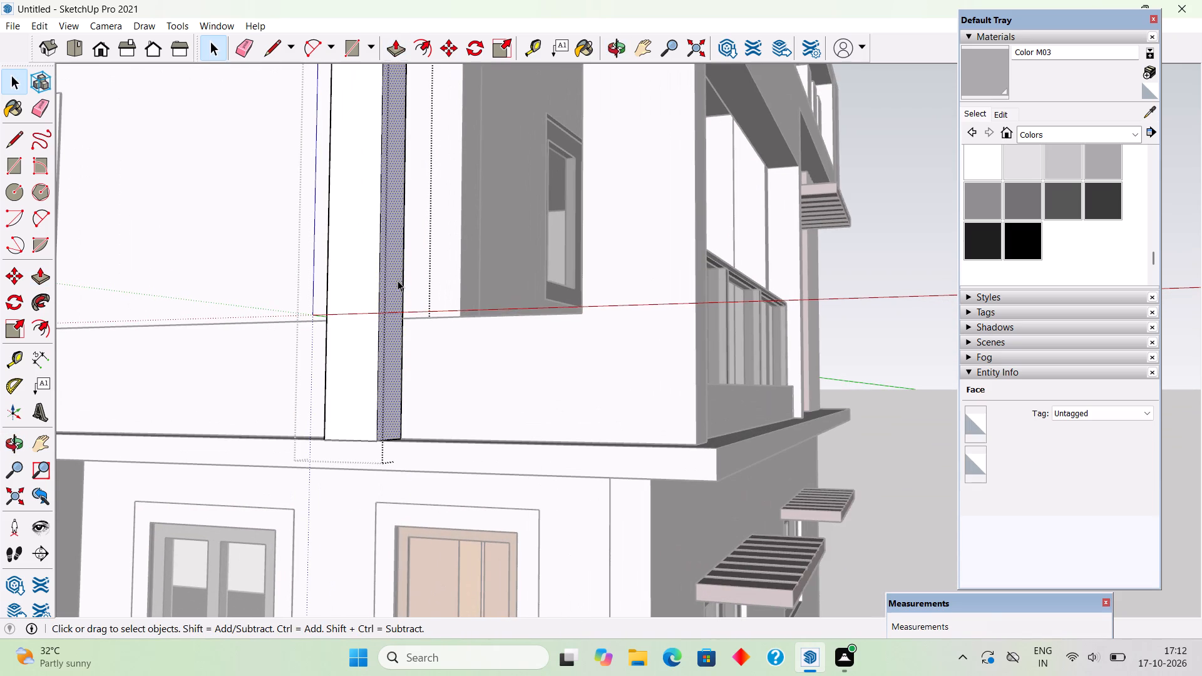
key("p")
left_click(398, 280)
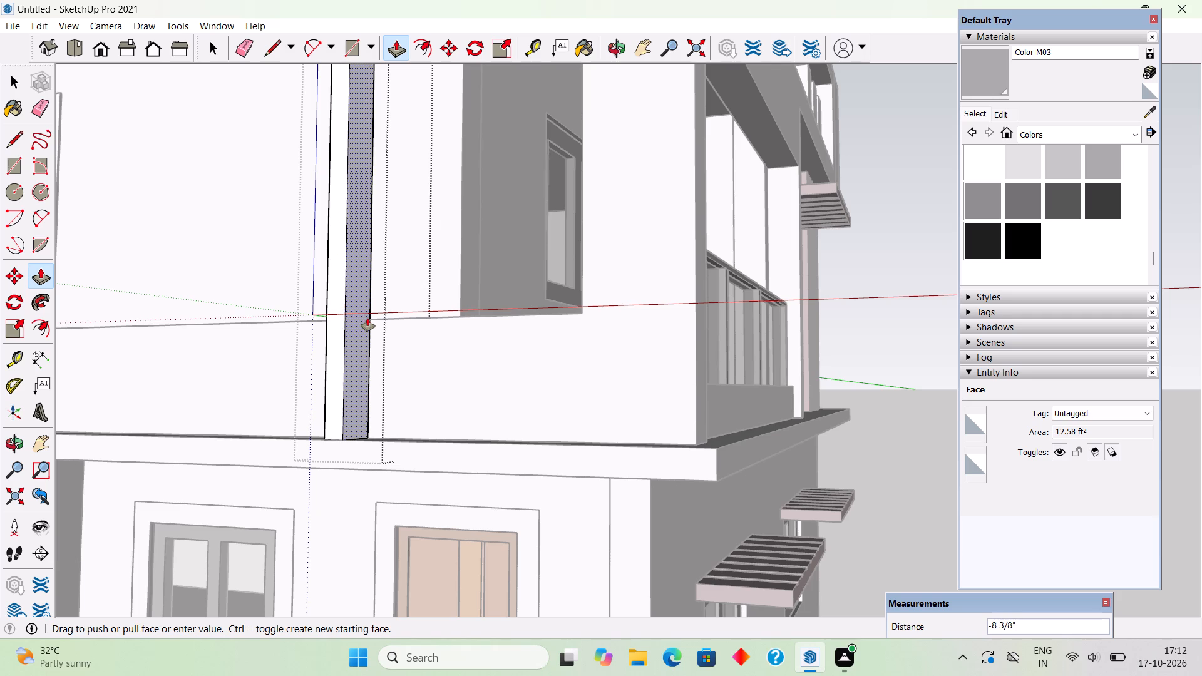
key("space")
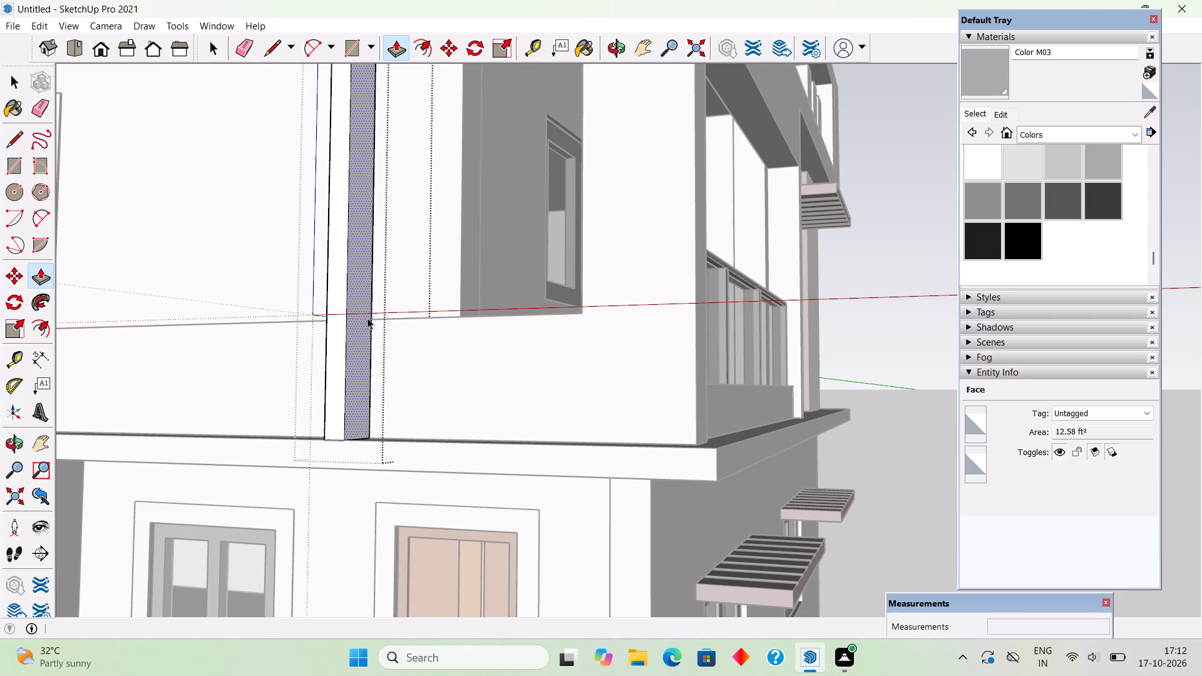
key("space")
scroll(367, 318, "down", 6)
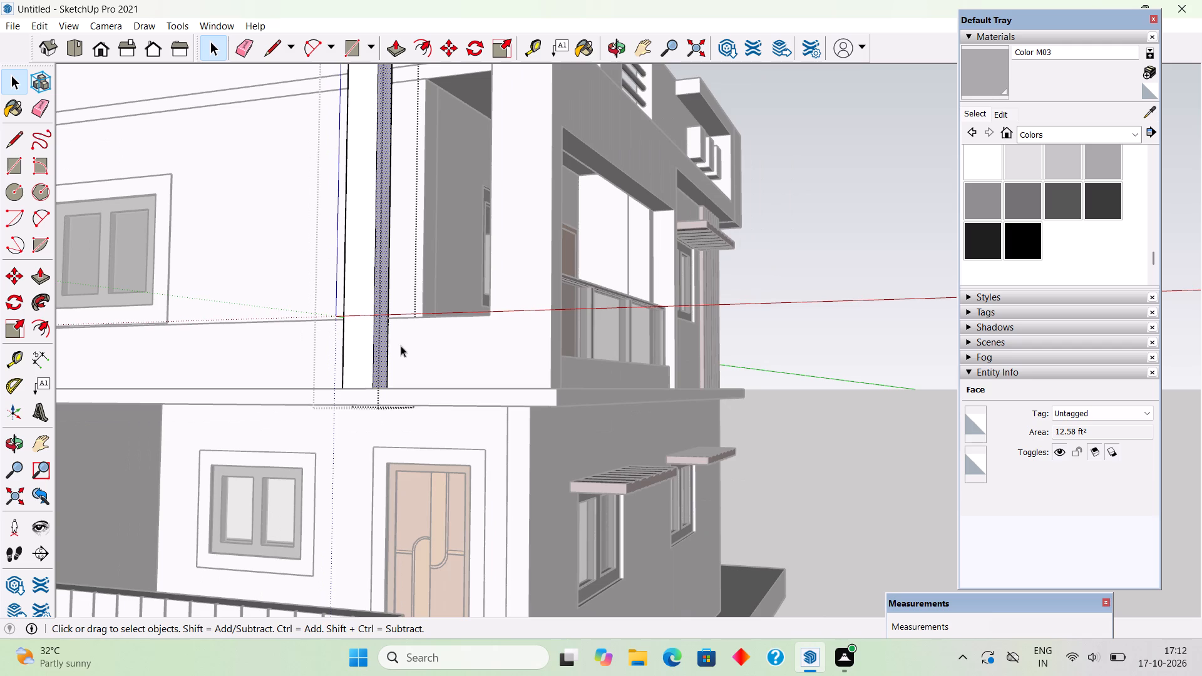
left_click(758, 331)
Move the extended pillar group 4" back into the balcony wall.
middle_click_drag(428, 385, 722, 451)
scroll(722, 451, "down", 4)
scroll(613, 417, "down", 4)
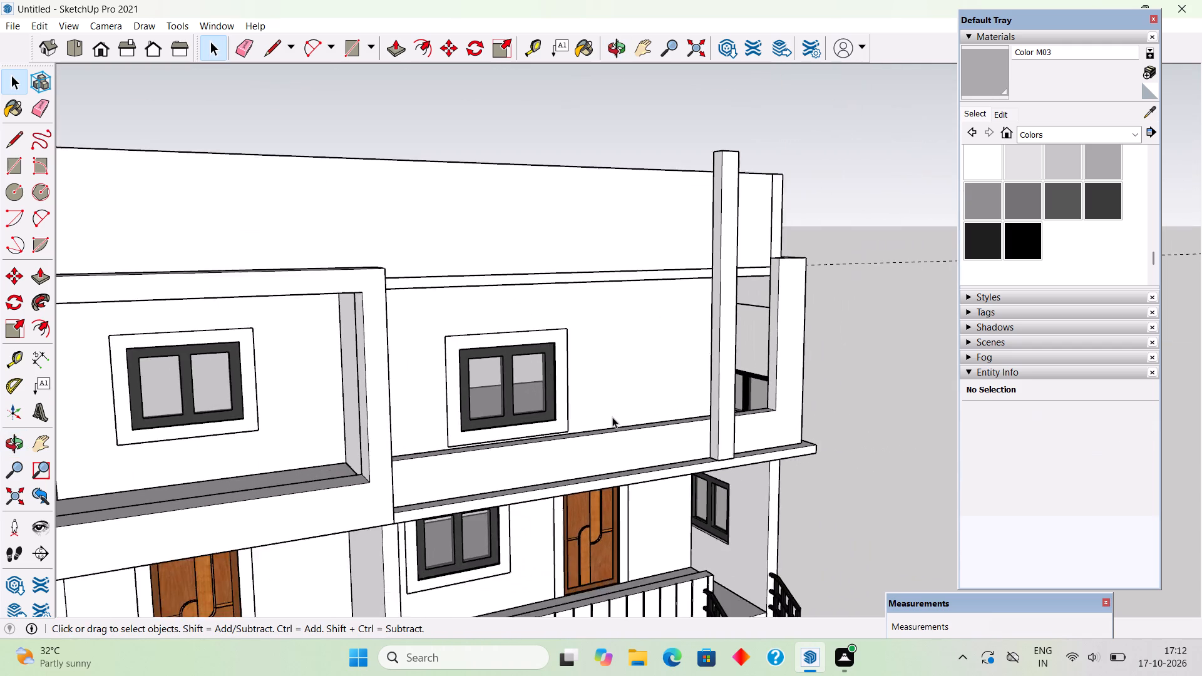
middle_click_drag(596, 406, 471, 372)
scroll(503, 361, "down", 1)
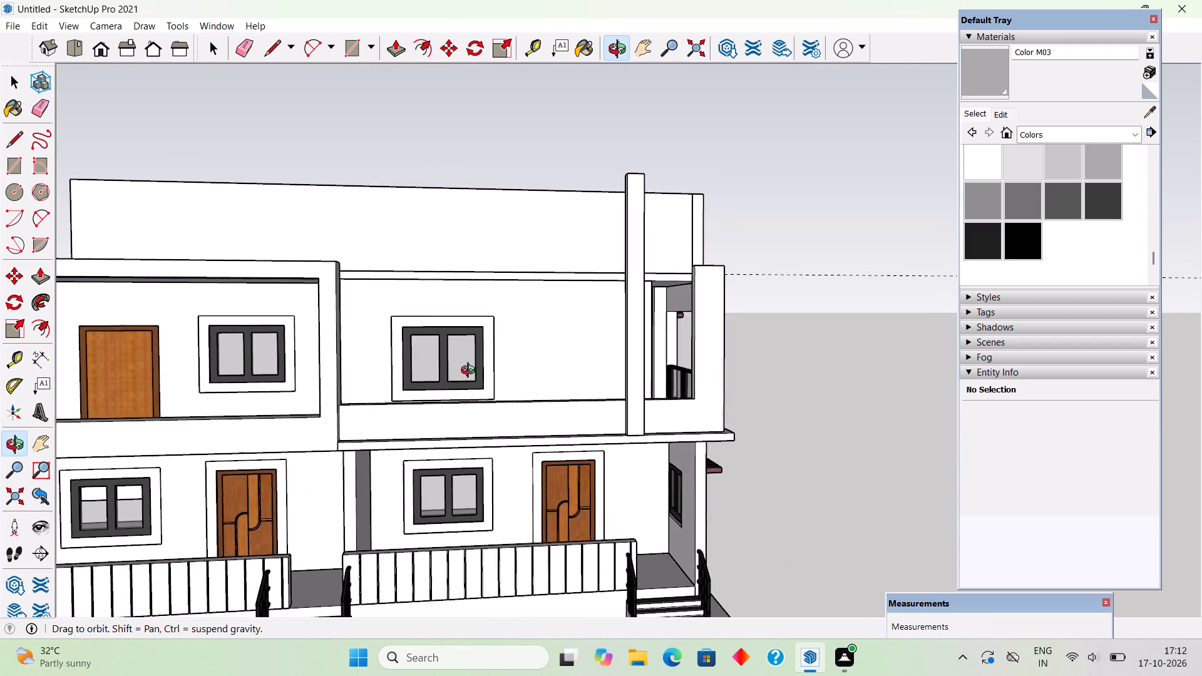
middle_click_drag(471, 372, 500, 409)
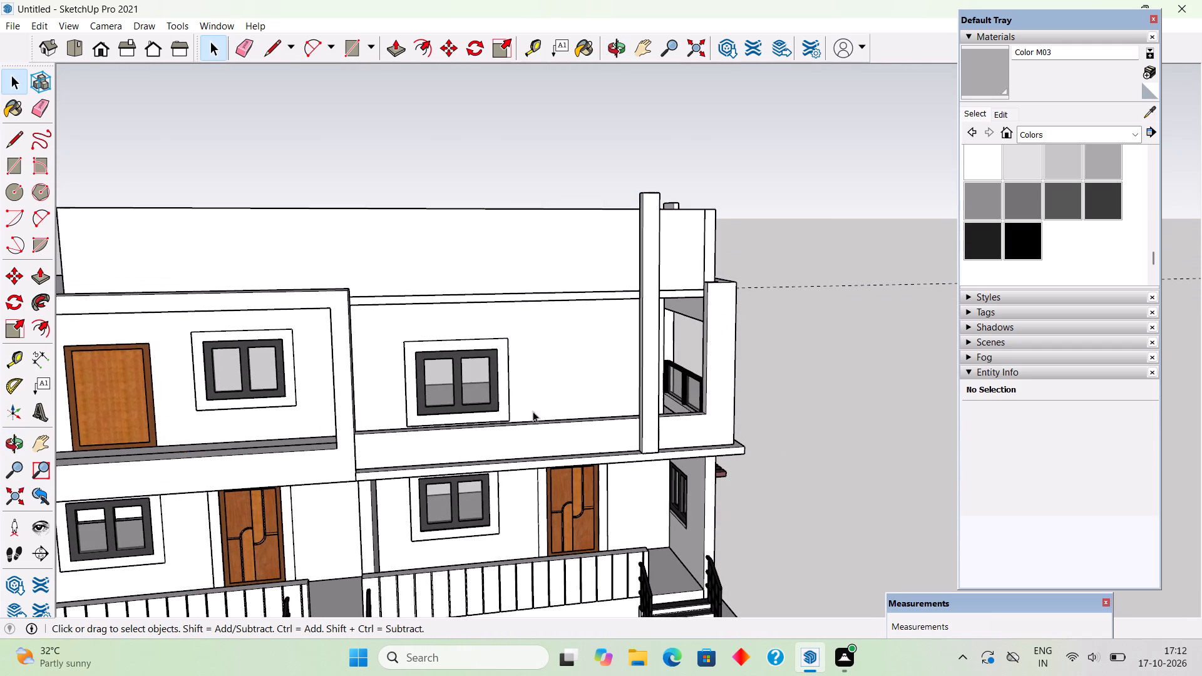
scroll(612, 434, "up", 6)
middle_click_drag(672, 471, 766, 485)
scroll(726, 439, "up", 4)
middle_click_drag(739, 458, 776, 471)
left_click(801, 473)
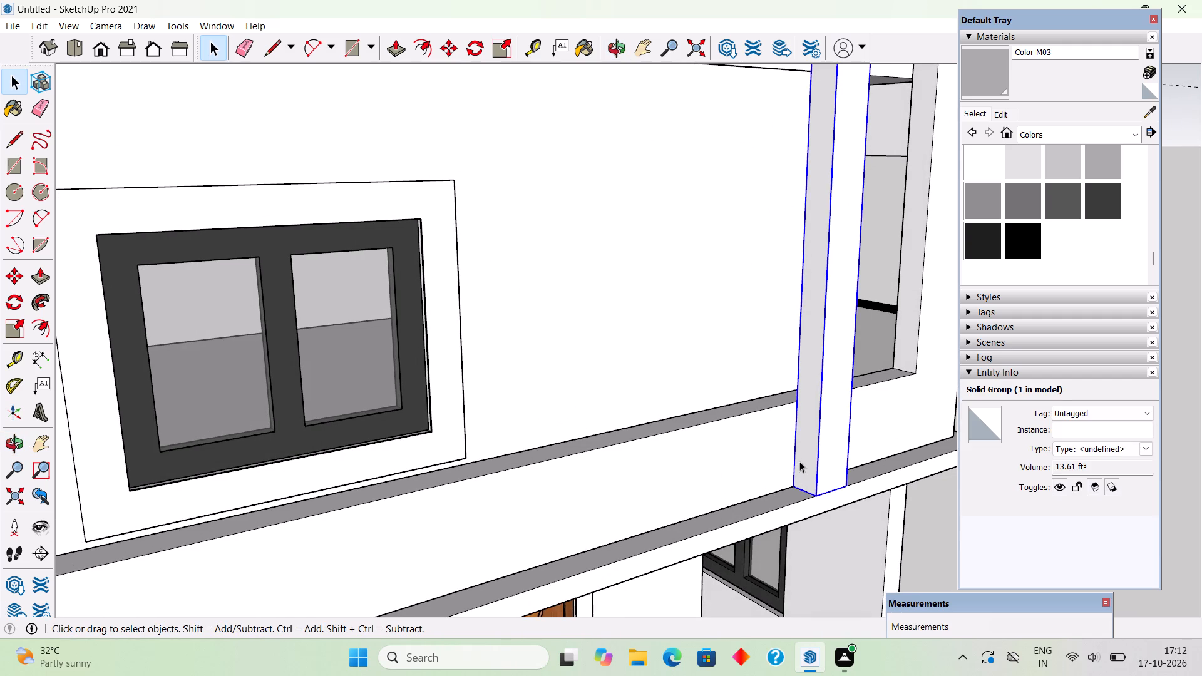
key("m")
left_click(794, 485)
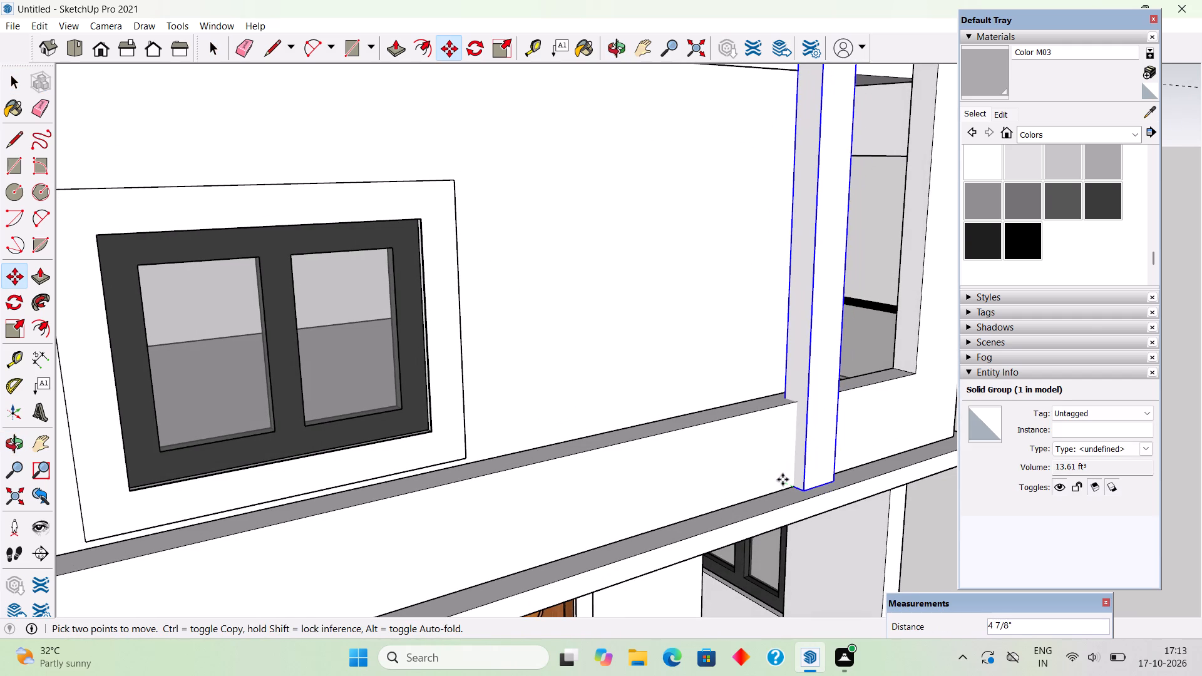
type("4\"")
key("Return")
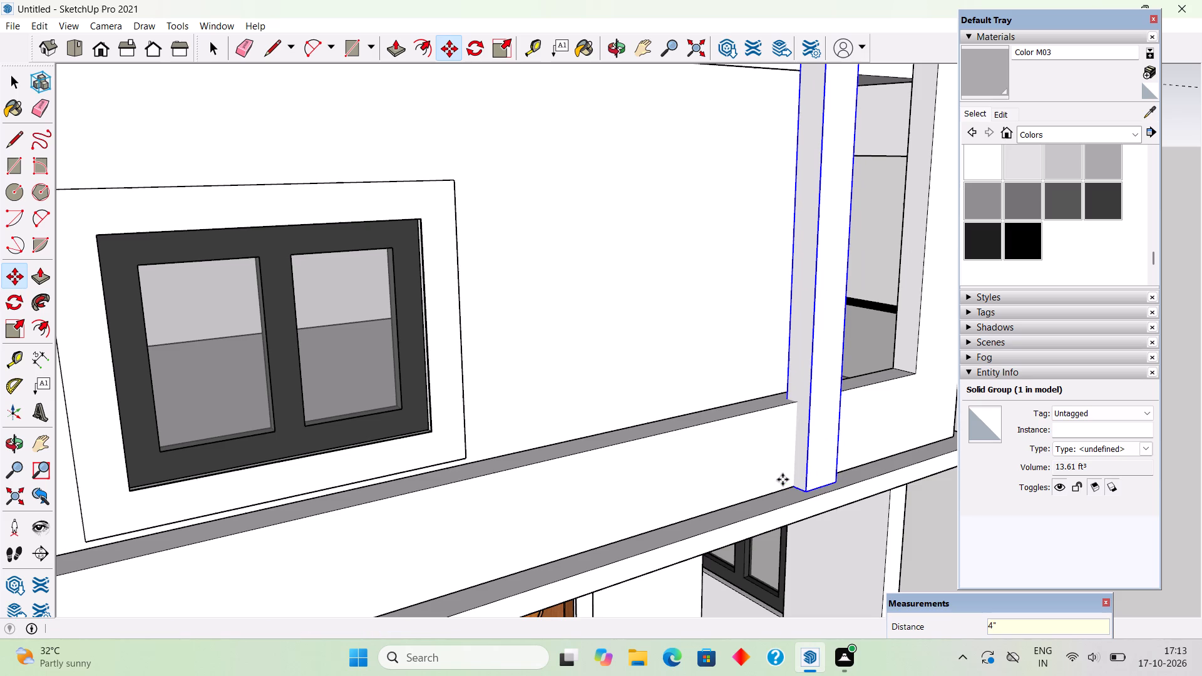
key("space")
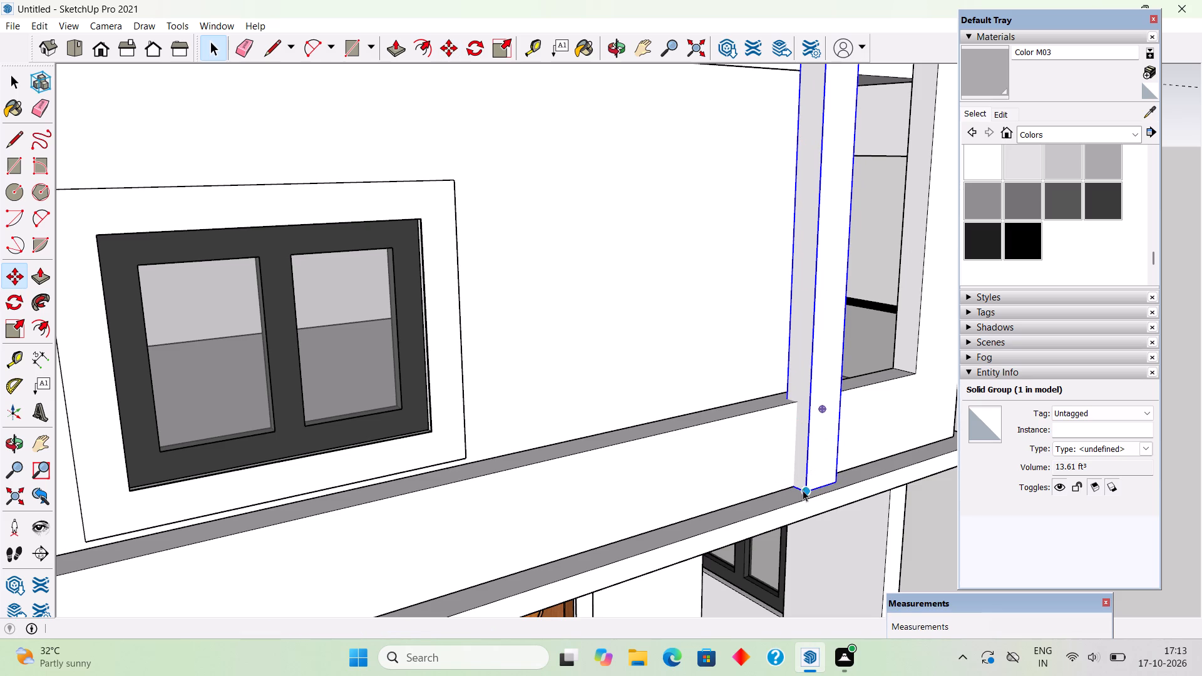
Inside the pillar group, pull the front face out to the slab ledge's front edge.
triple_click(819, 464)
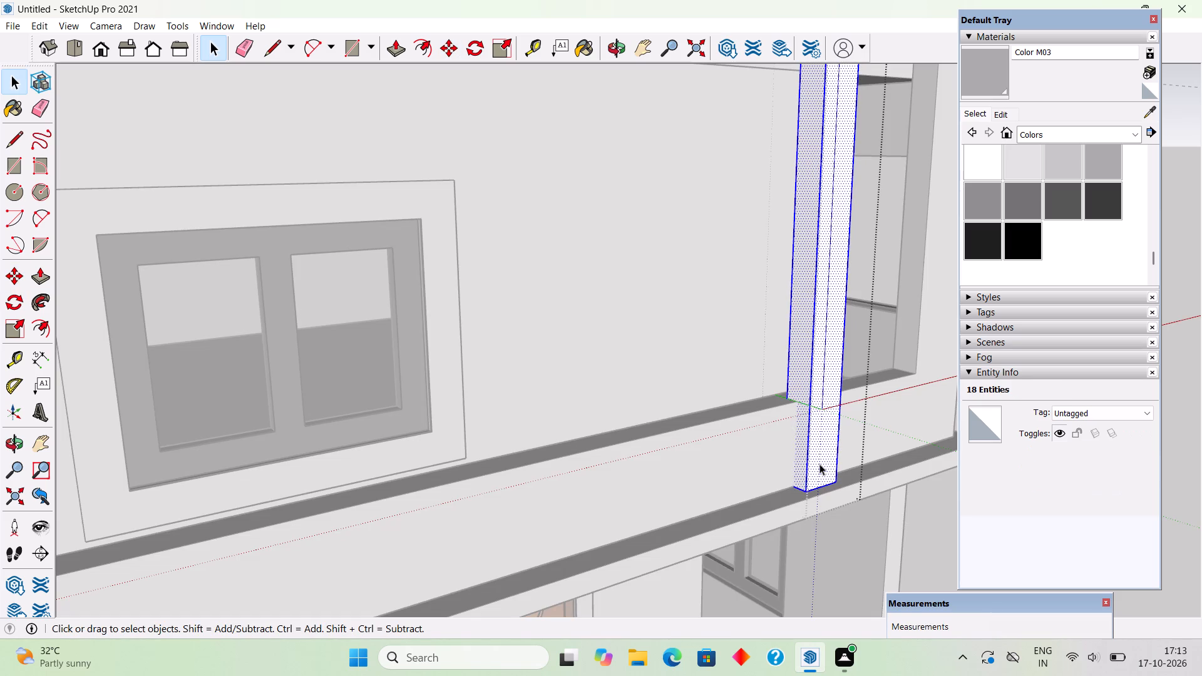
key("p")
left_click(819, 464)
left_click(823, 502)
key("space")
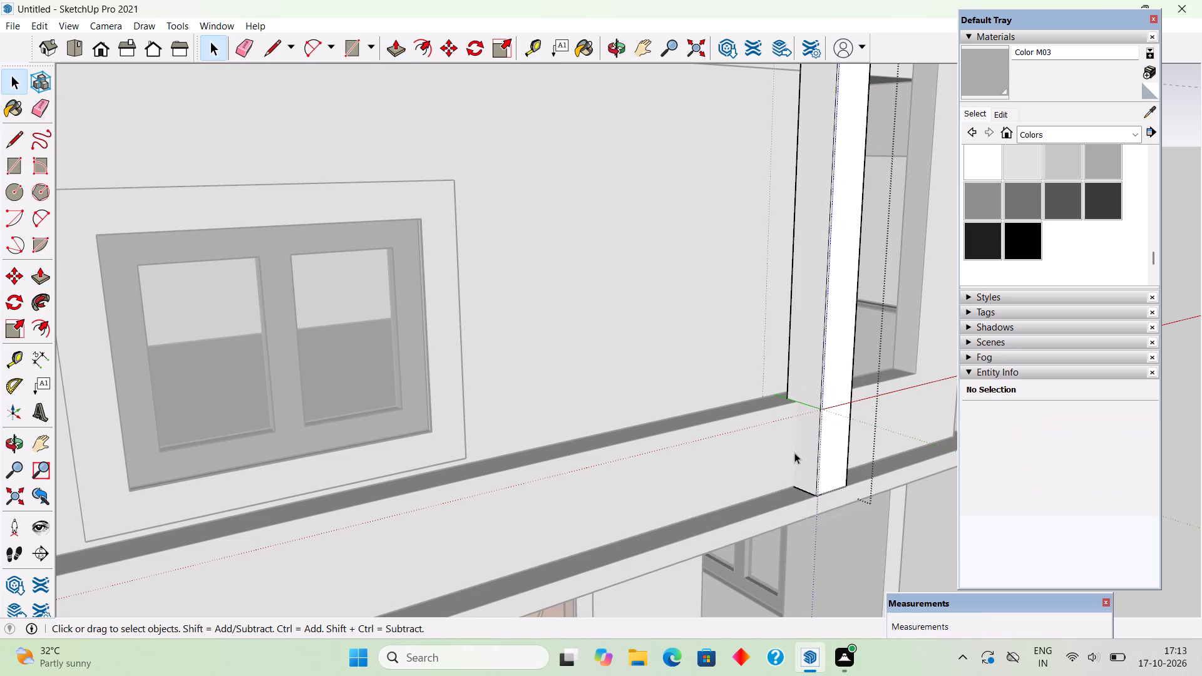
scroll(794, 452, "down", 5)
left_click(919, 332)
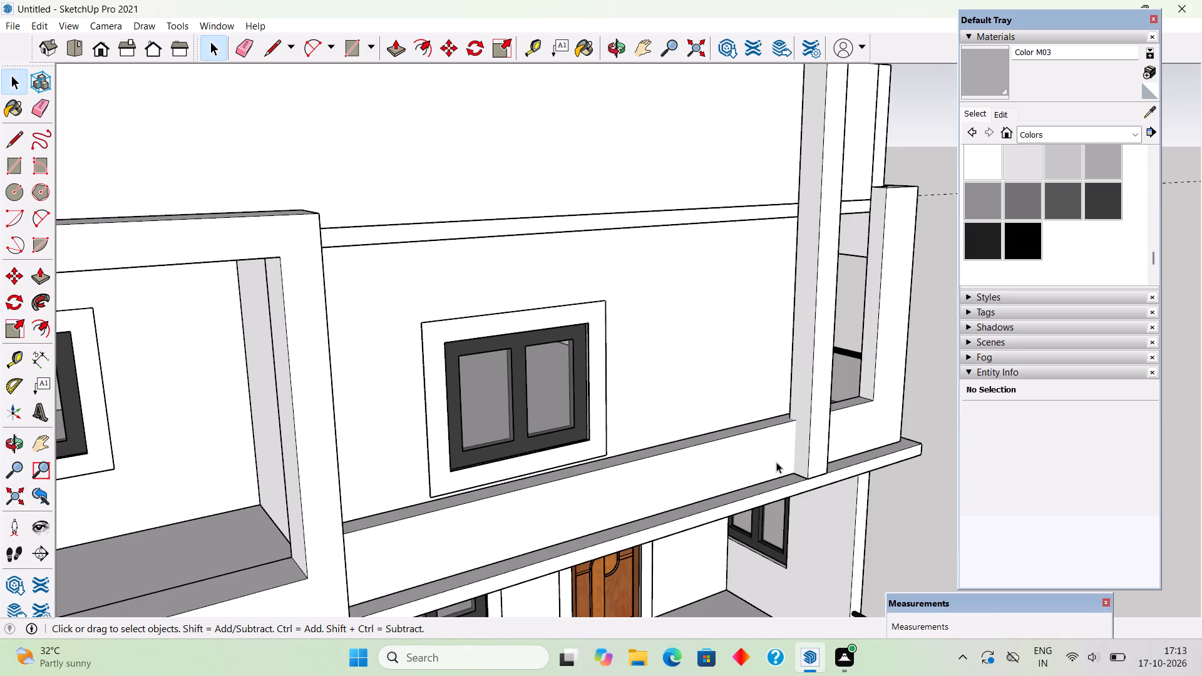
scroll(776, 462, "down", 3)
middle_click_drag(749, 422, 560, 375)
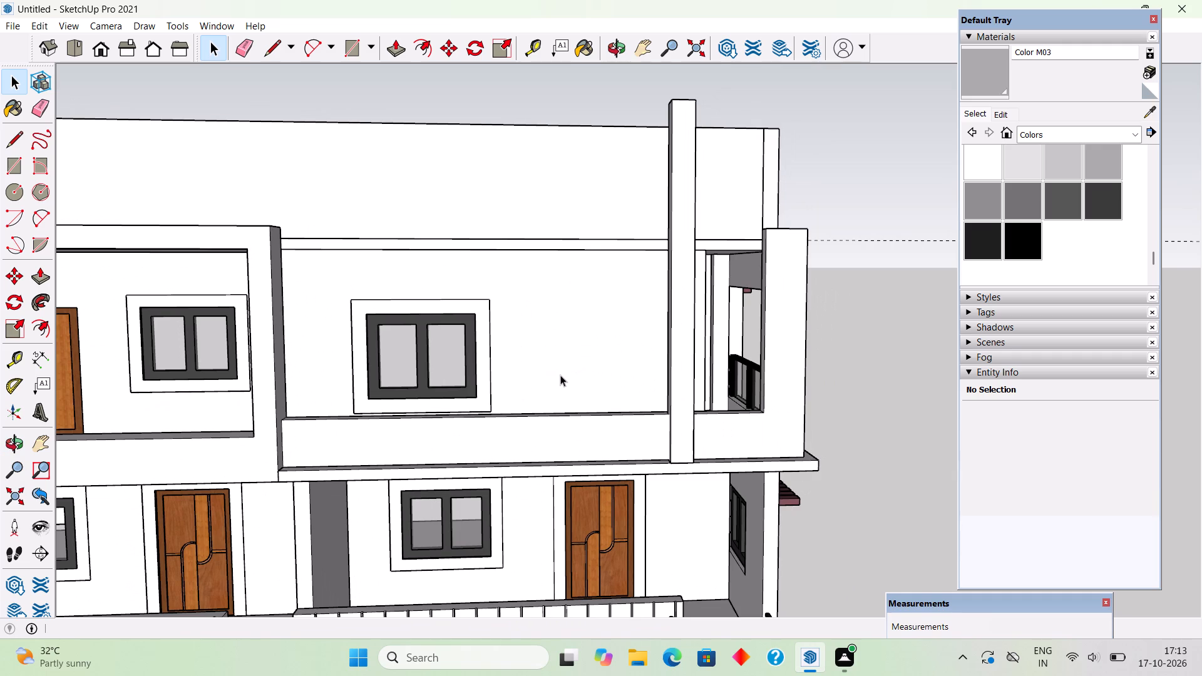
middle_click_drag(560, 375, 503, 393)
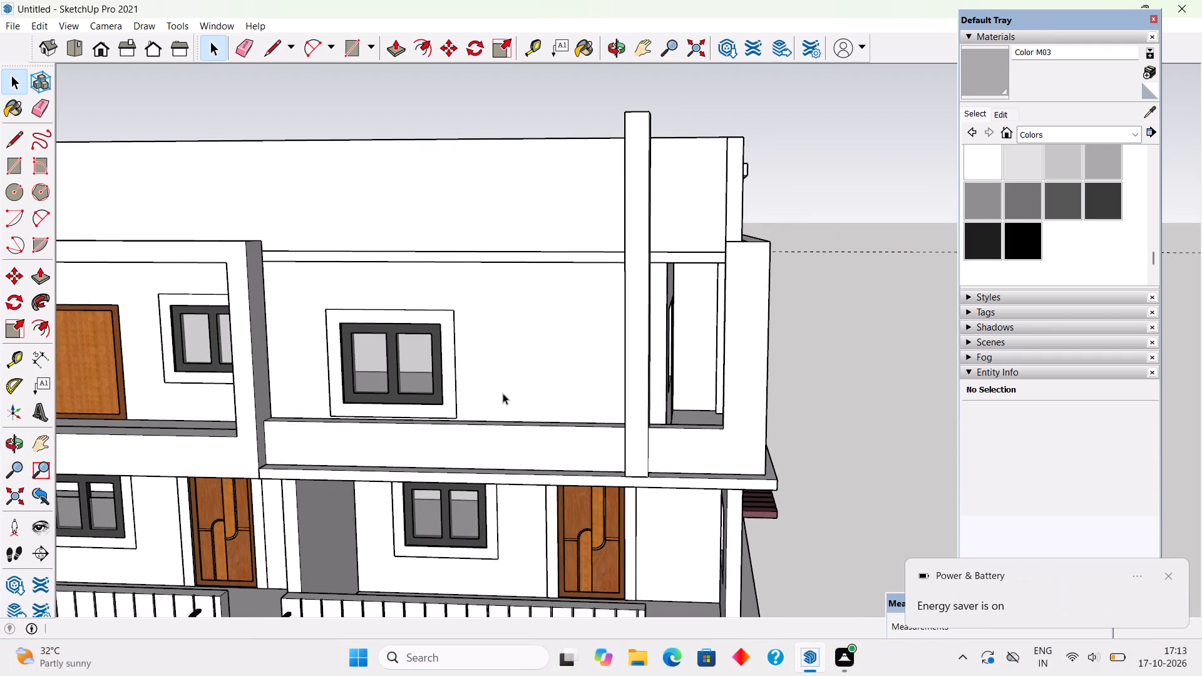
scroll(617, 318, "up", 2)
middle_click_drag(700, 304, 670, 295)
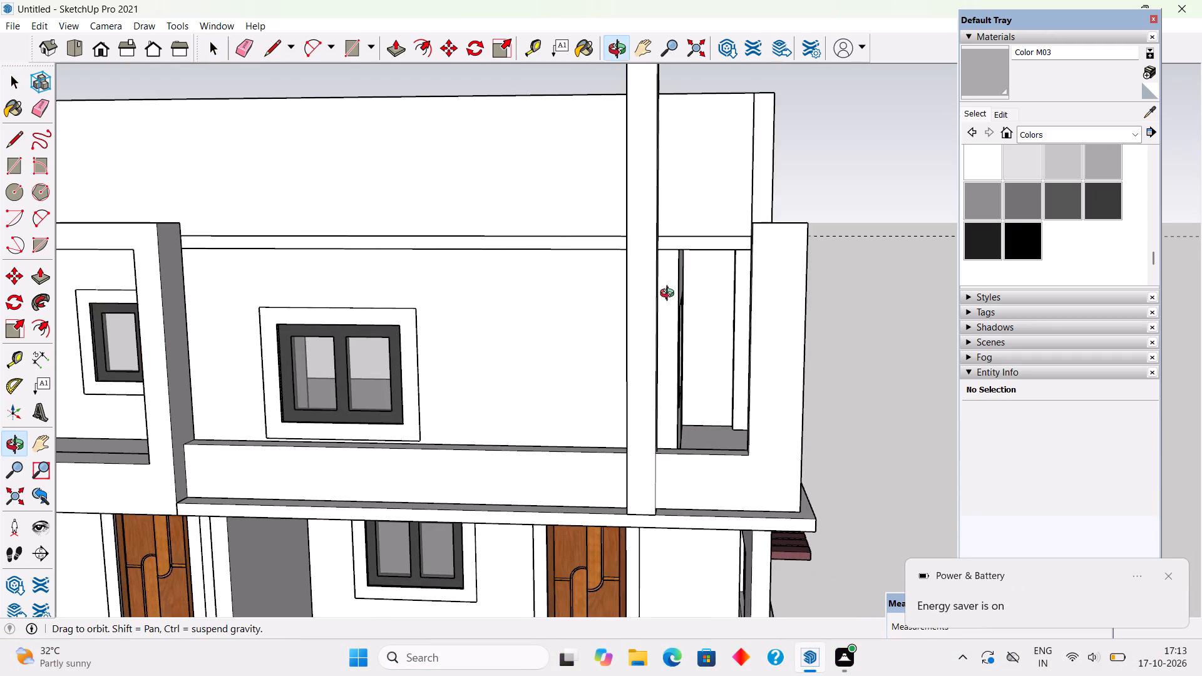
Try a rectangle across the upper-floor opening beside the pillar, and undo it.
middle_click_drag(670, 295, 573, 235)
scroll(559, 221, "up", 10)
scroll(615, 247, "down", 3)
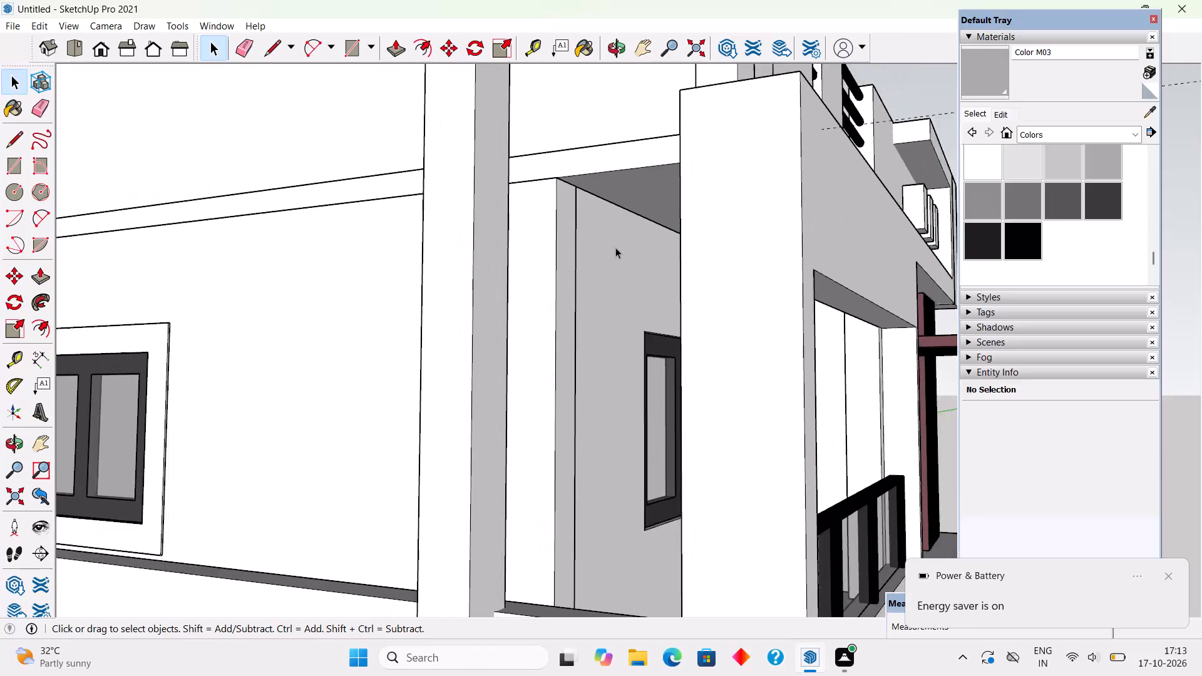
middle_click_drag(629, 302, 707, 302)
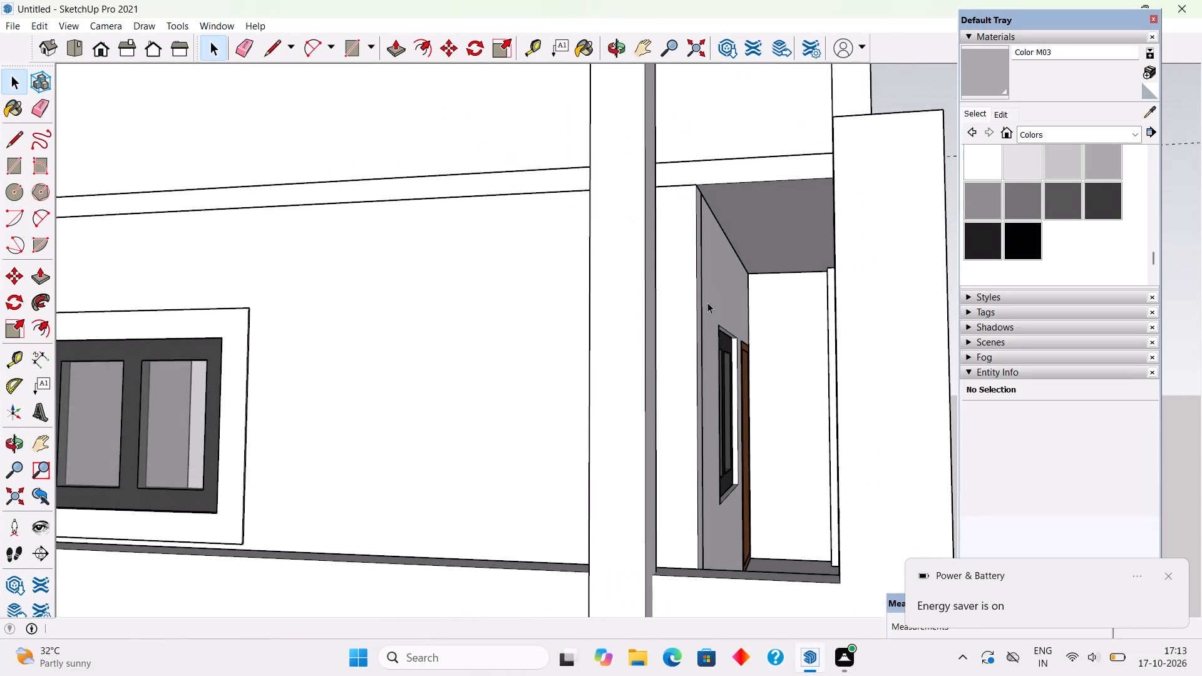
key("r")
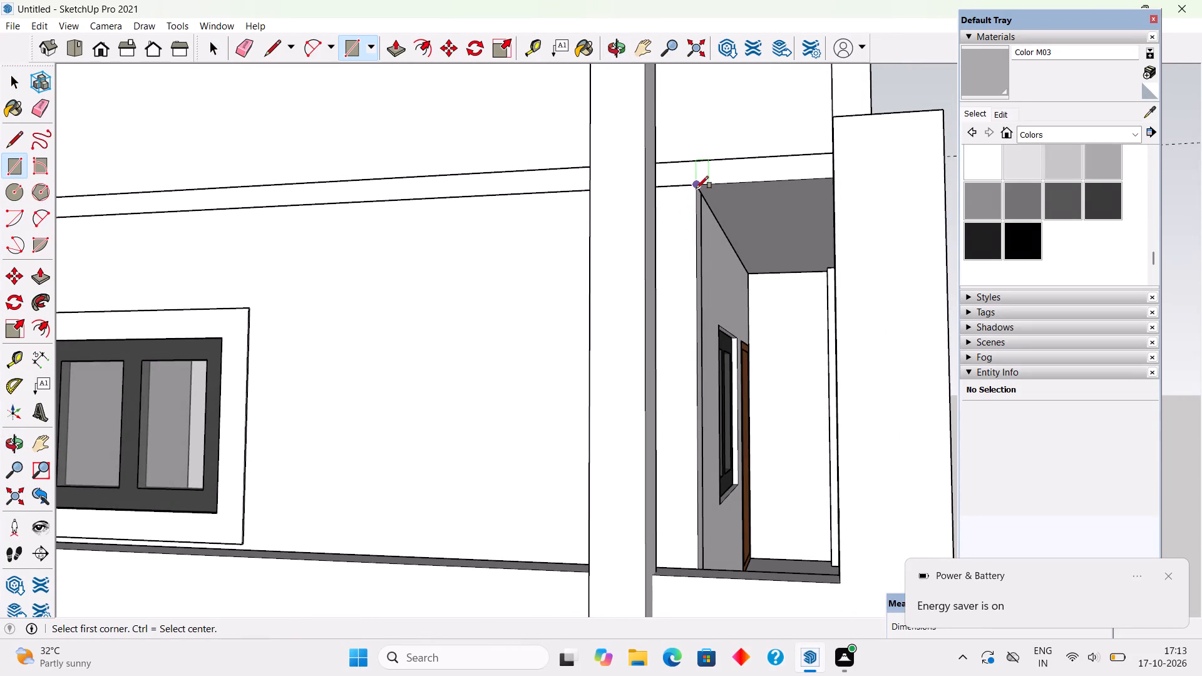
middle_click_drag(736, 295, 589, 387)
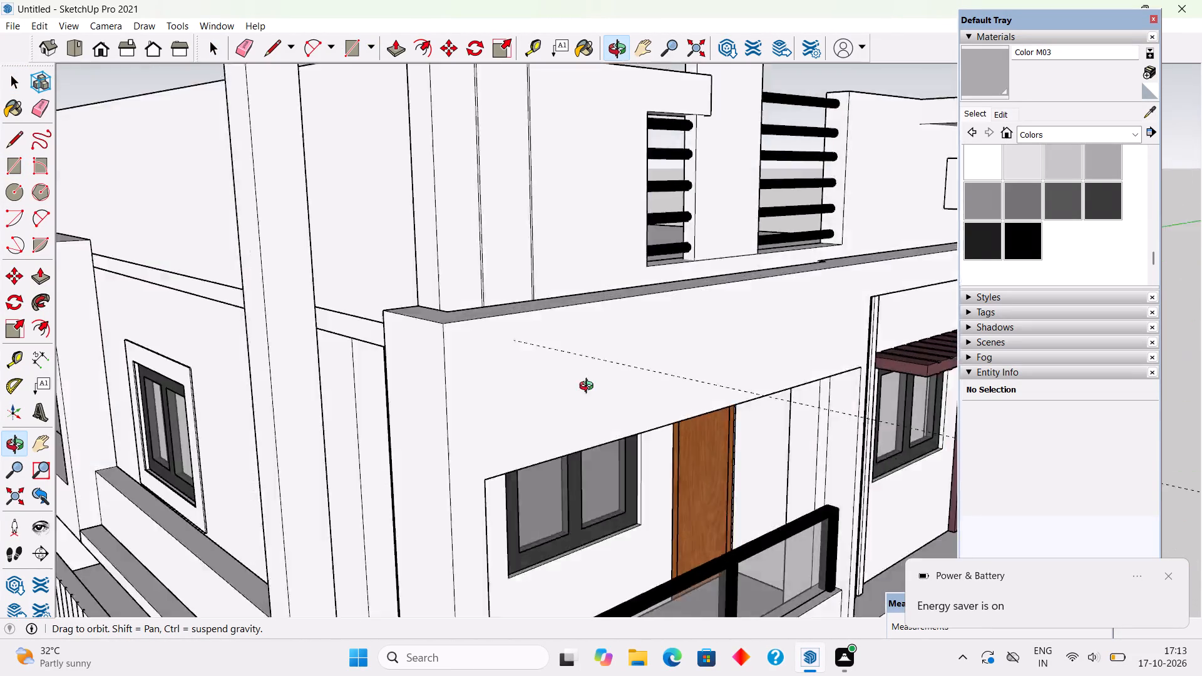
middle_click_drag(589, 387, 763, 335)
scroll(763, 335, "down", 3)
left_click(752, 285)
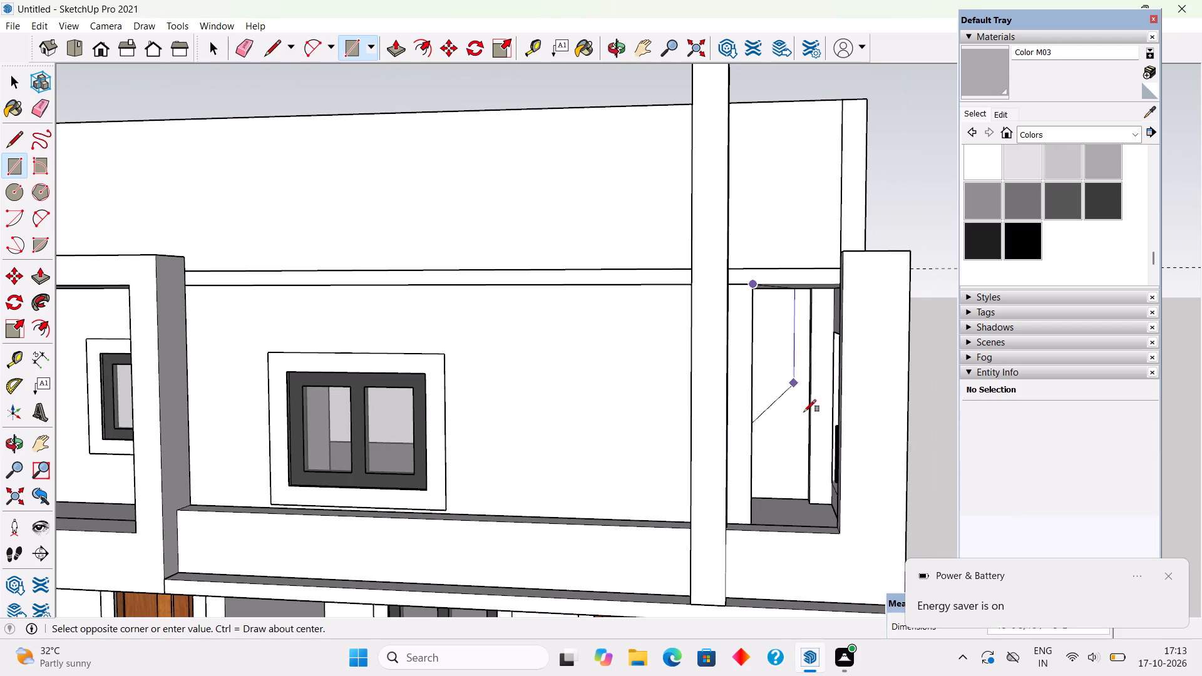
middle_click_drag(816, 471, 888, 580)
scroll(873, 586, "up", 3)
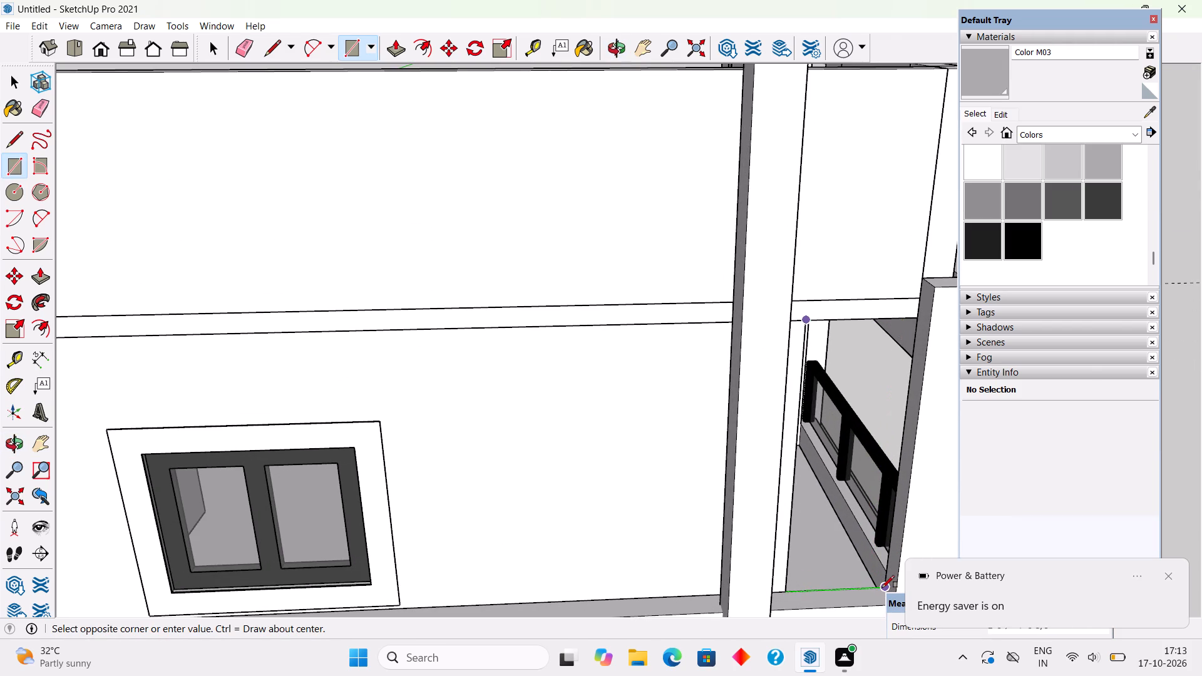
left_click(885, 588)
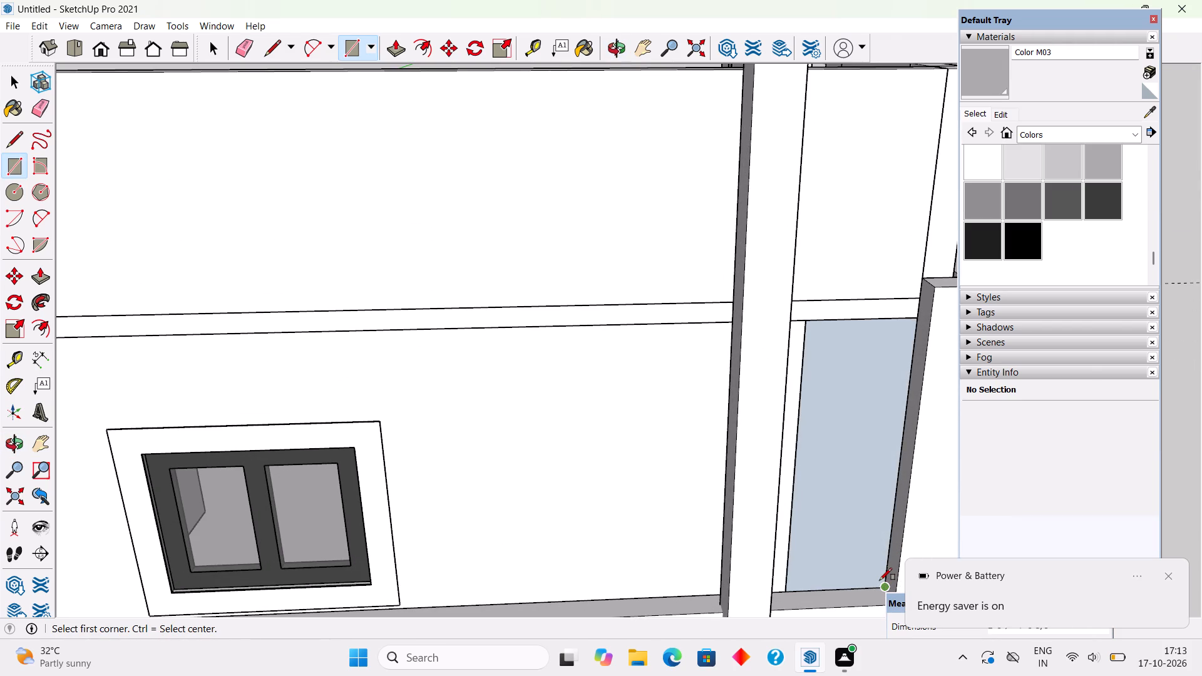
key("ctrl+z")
Draw a rectangle filling the upper-floor opening beside the pillar and extrude it 1" into a thin panel.
middle_click_drag(845, 504, 813, 449)
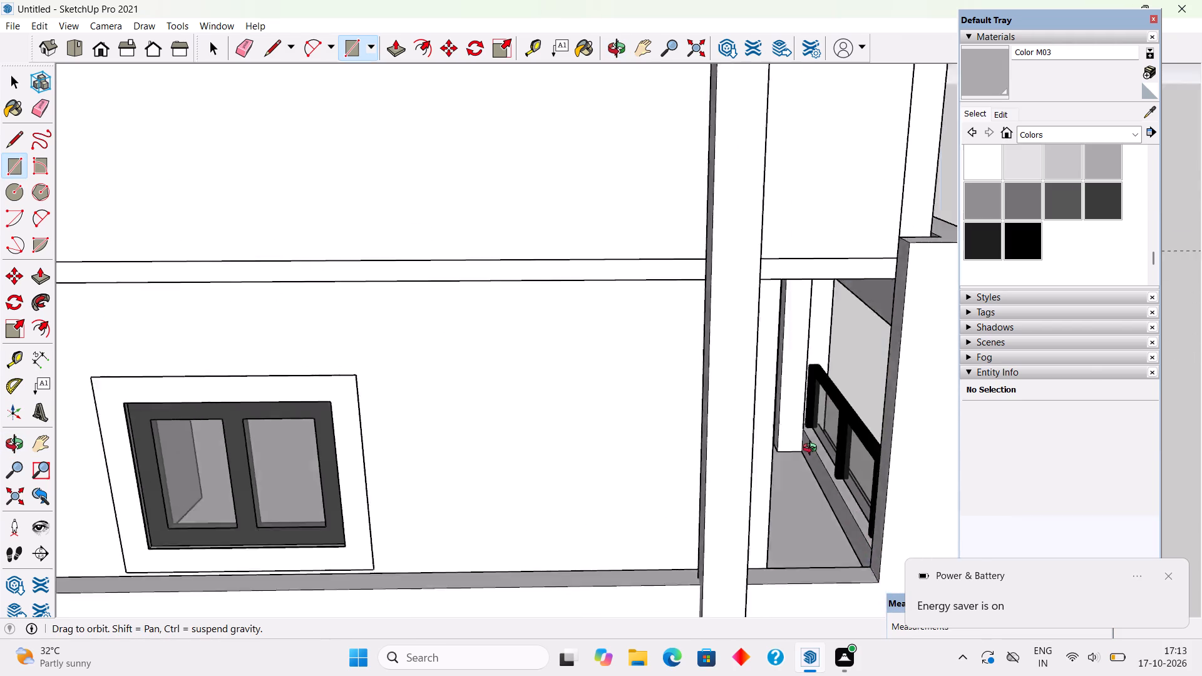
middle_click_drag(813, 449, 751, 397)
scroll(654, 186, "up", 4)
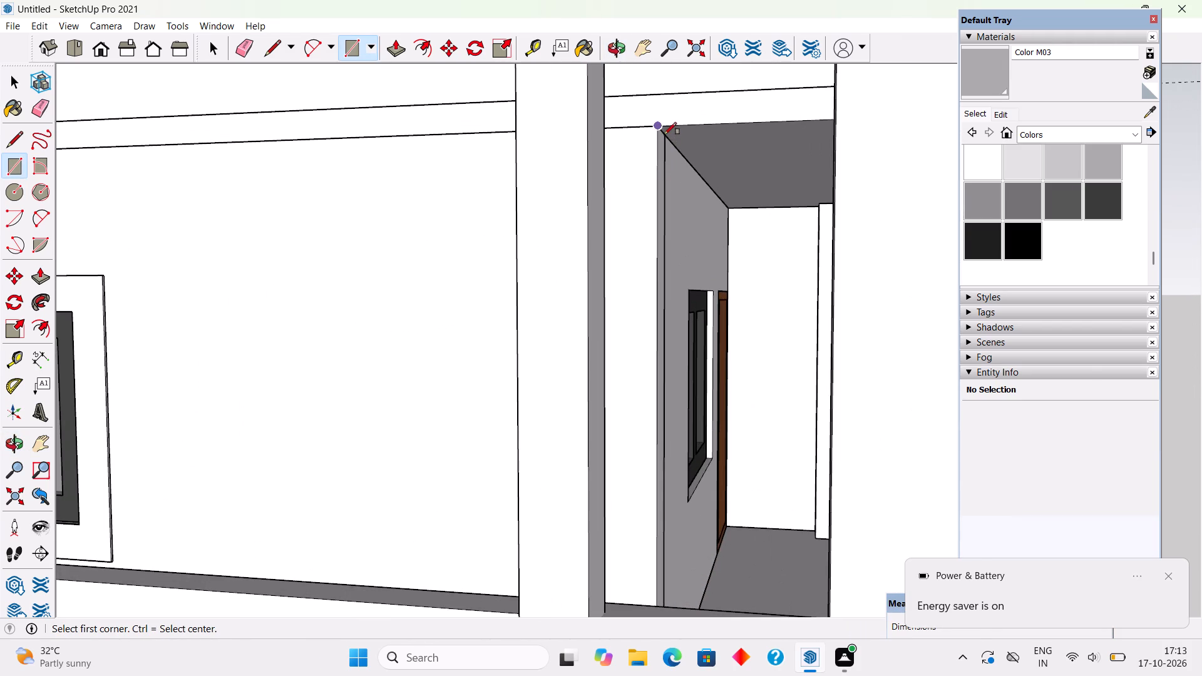
left_click(660, 131)
scroll(734, 359, "down", 3)
middle_click_drag(746, 468, 749, 482)
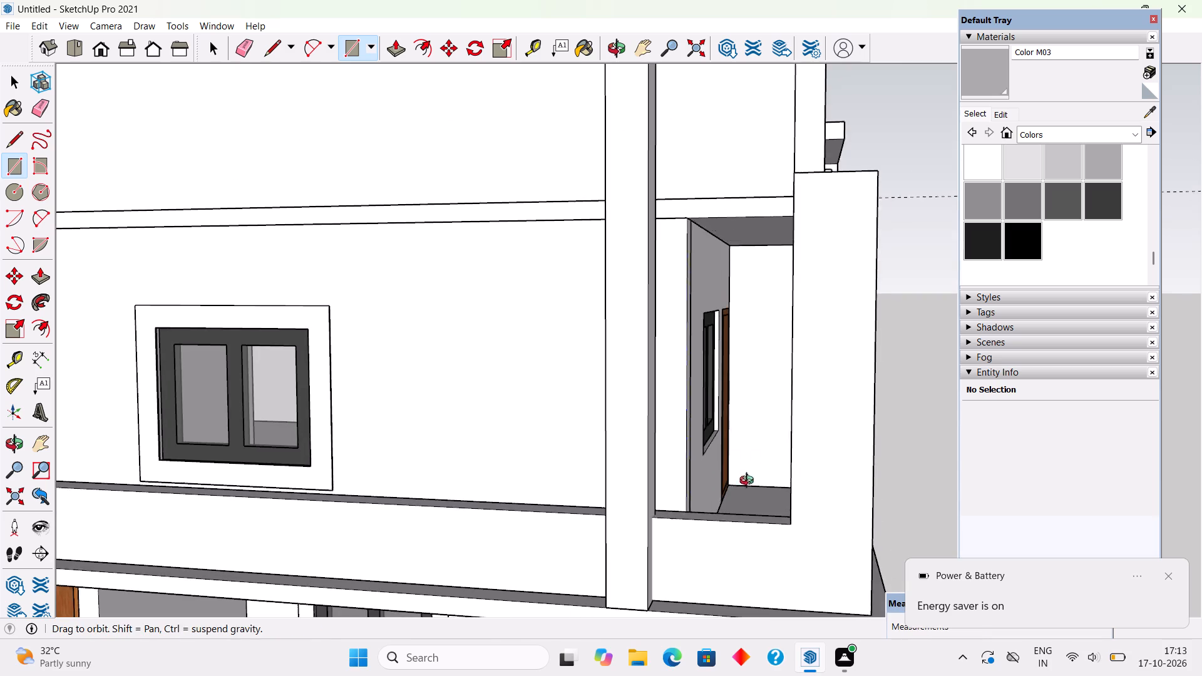
middle_click_drag(749, 482, 791, 539)
scroll(791, 539, "down", 3)
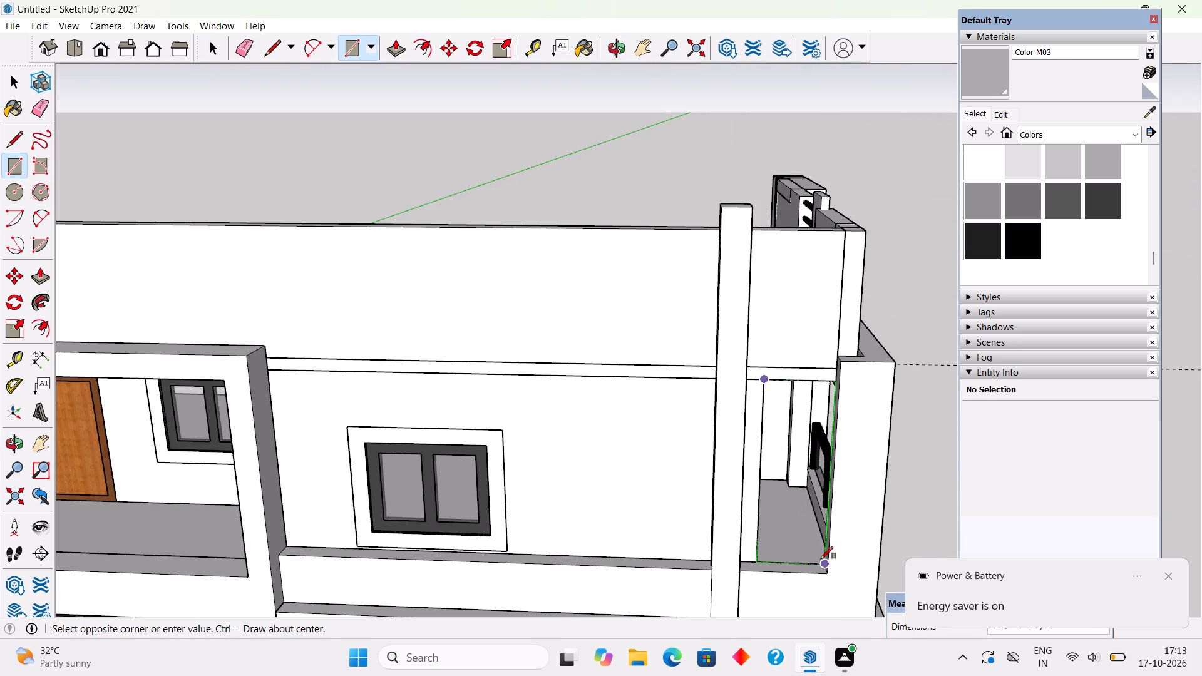
left_click(821, 559)
key("p")
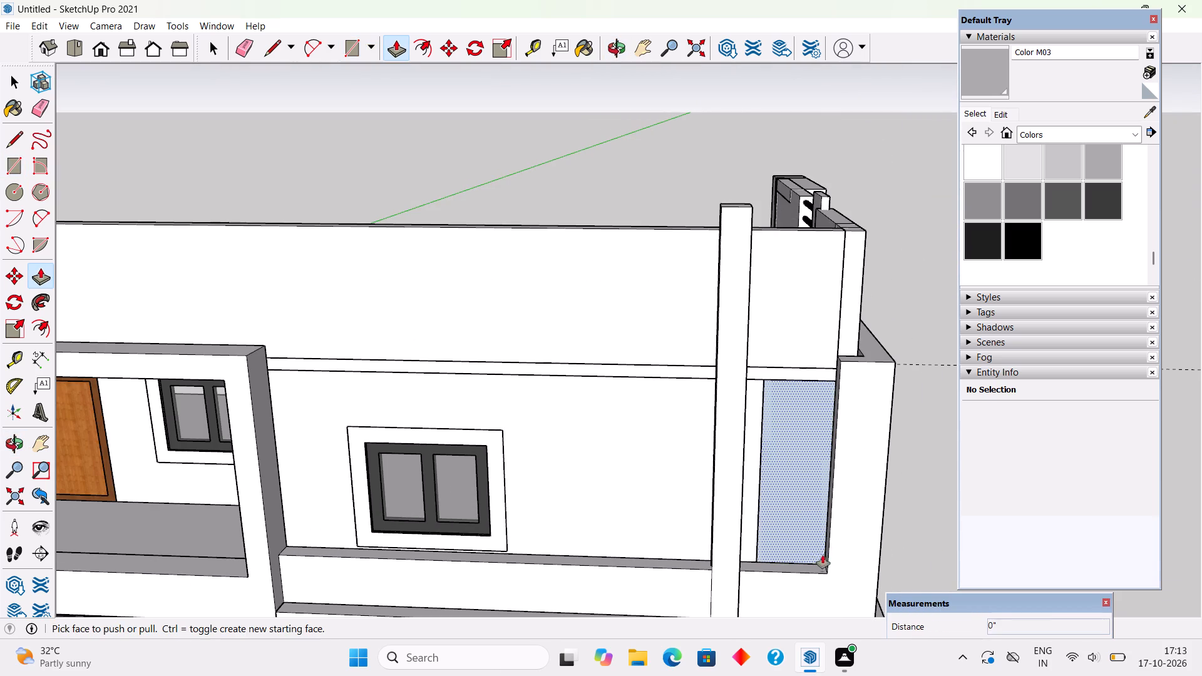
left_click(822, 550)
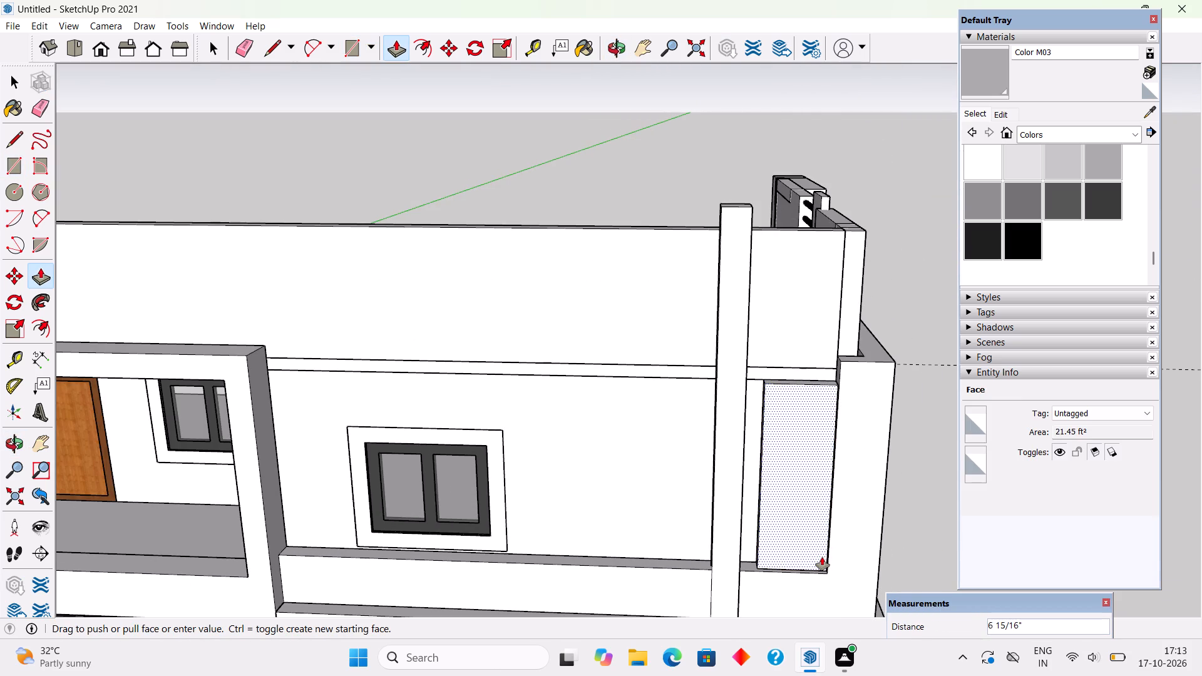
type("1\"")
key("Return")
key("space")
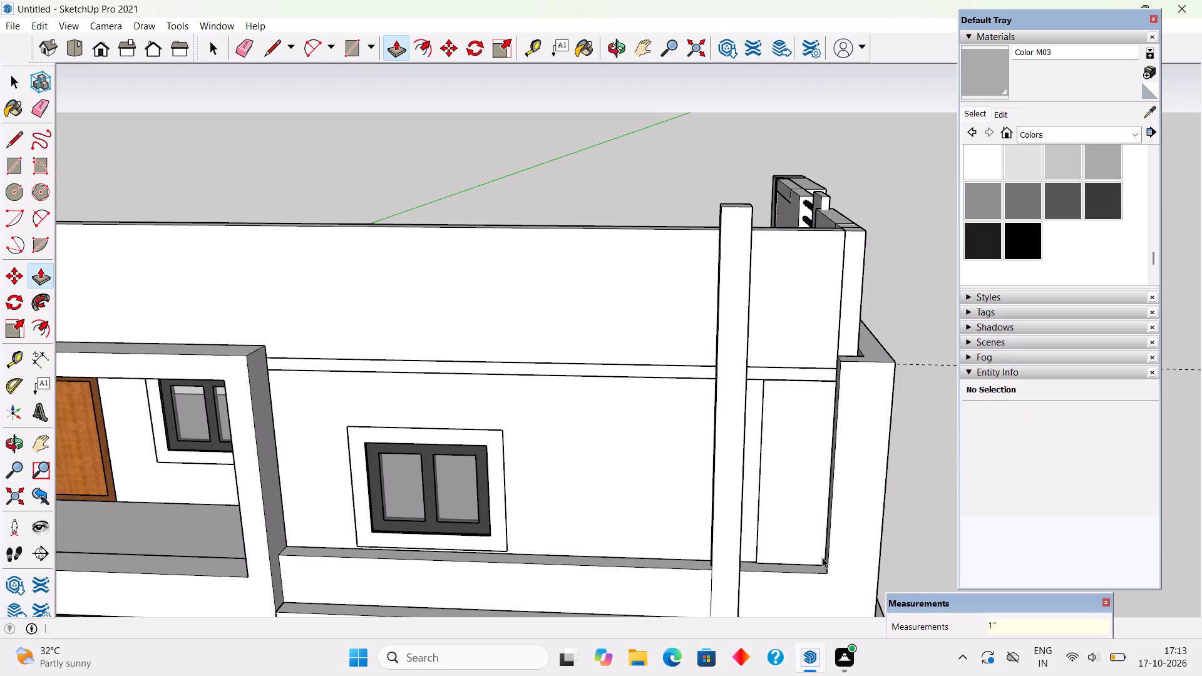
Make the thin infill panel beside the pillar a group.
triple_click(813, 524)
right_click(813, 524)
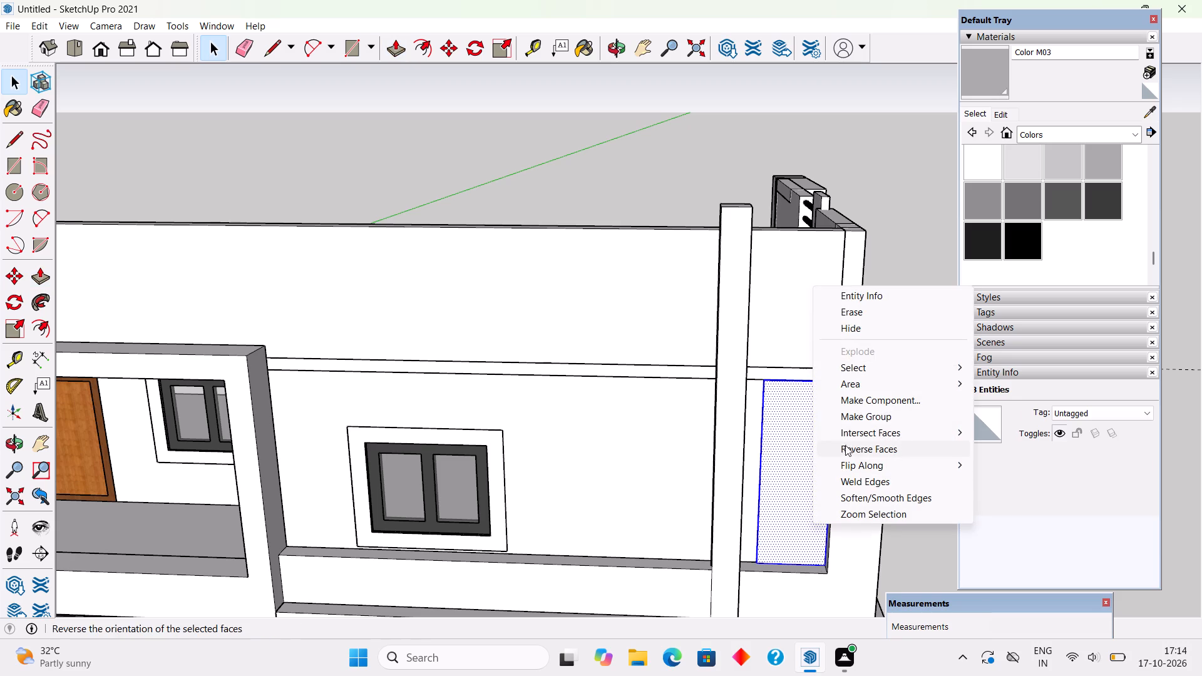
left_click(848, 419)
Move the infill panel group 1" back by its lower corner so it sits flush with the wall face.
scroll(778, 532, "up", 6)
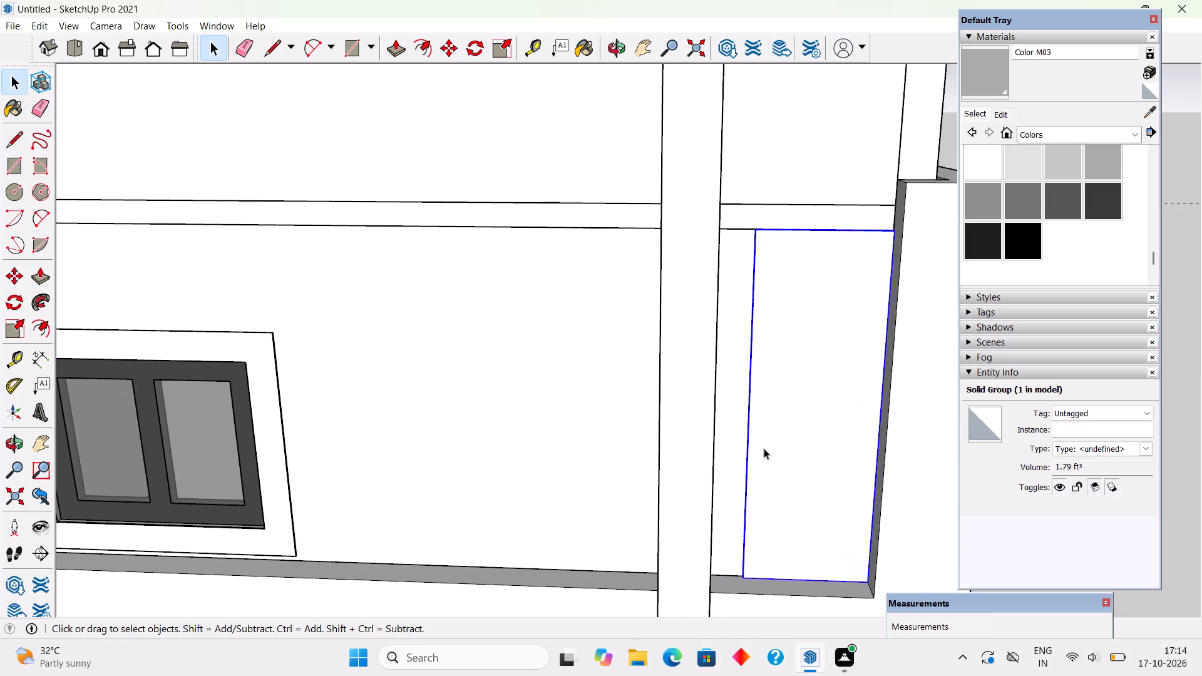
scroll(764, 373, "down", 5)
scroll(790, 533, "down", 2)
middle_click_drag(809, 370, 804, 405)
scroll(809, 370, "down", 1)
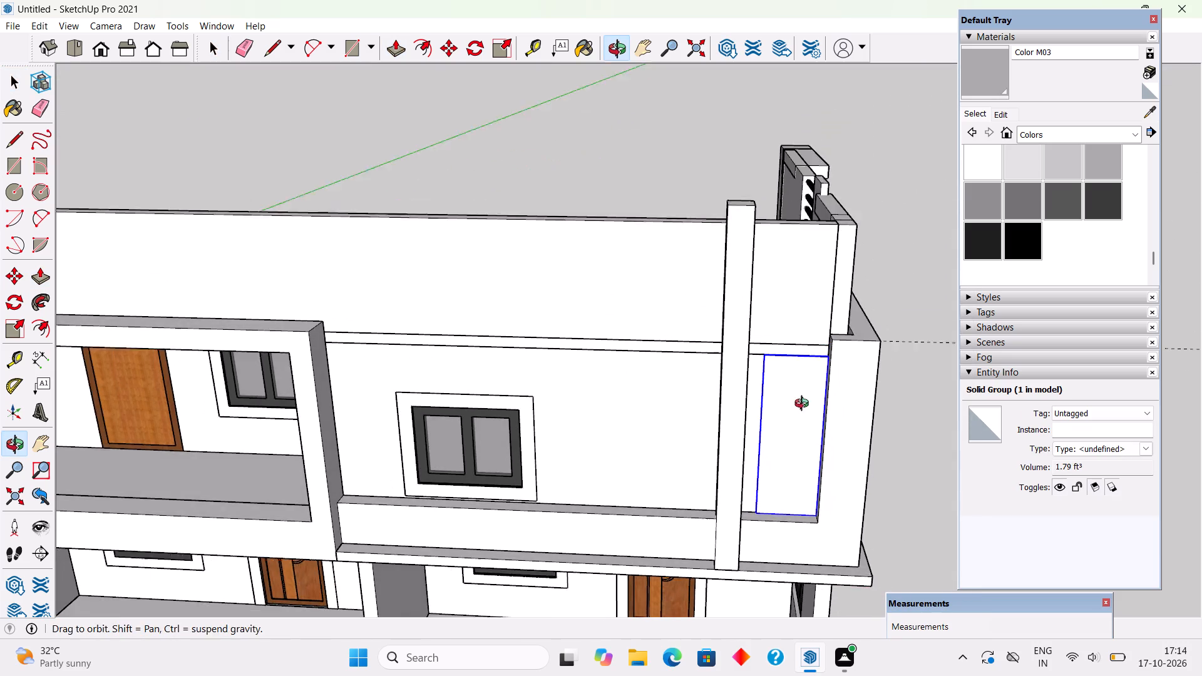
middle_click_drag(804, 405, 804, 409)
scroll(799, 557, "up", 12)
middle_click_drag(802, 425, 808, 500)
scroll(813, 513, "up", 2)
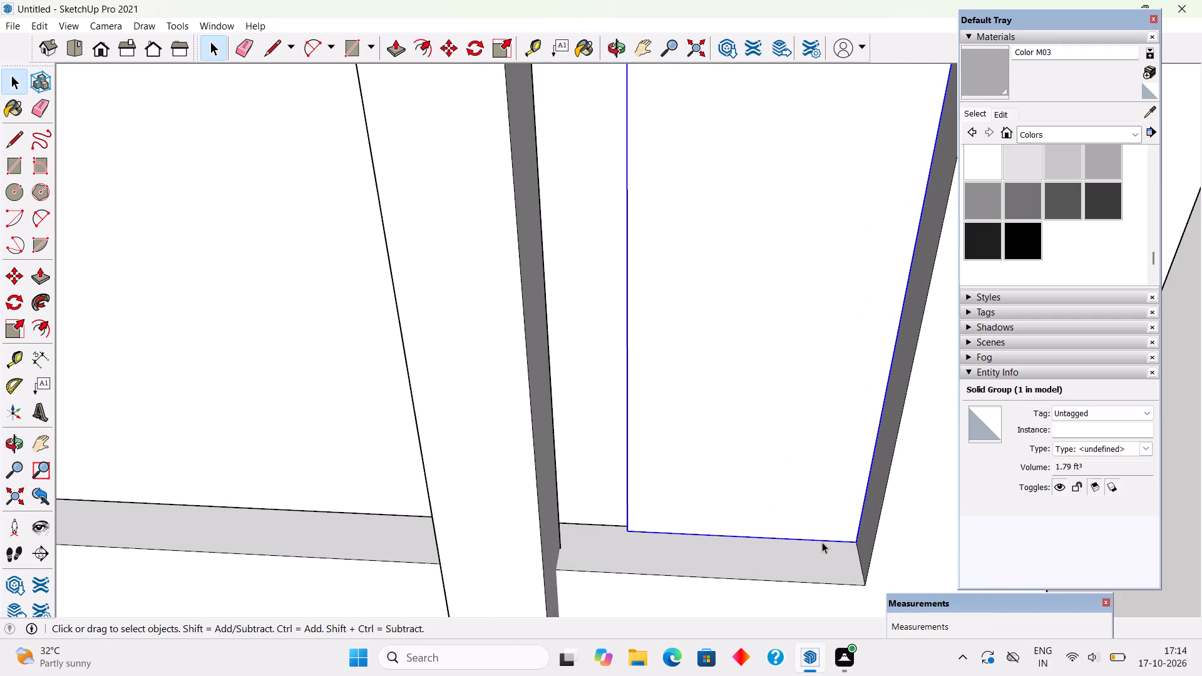
key("m")
left_click(853, 546)
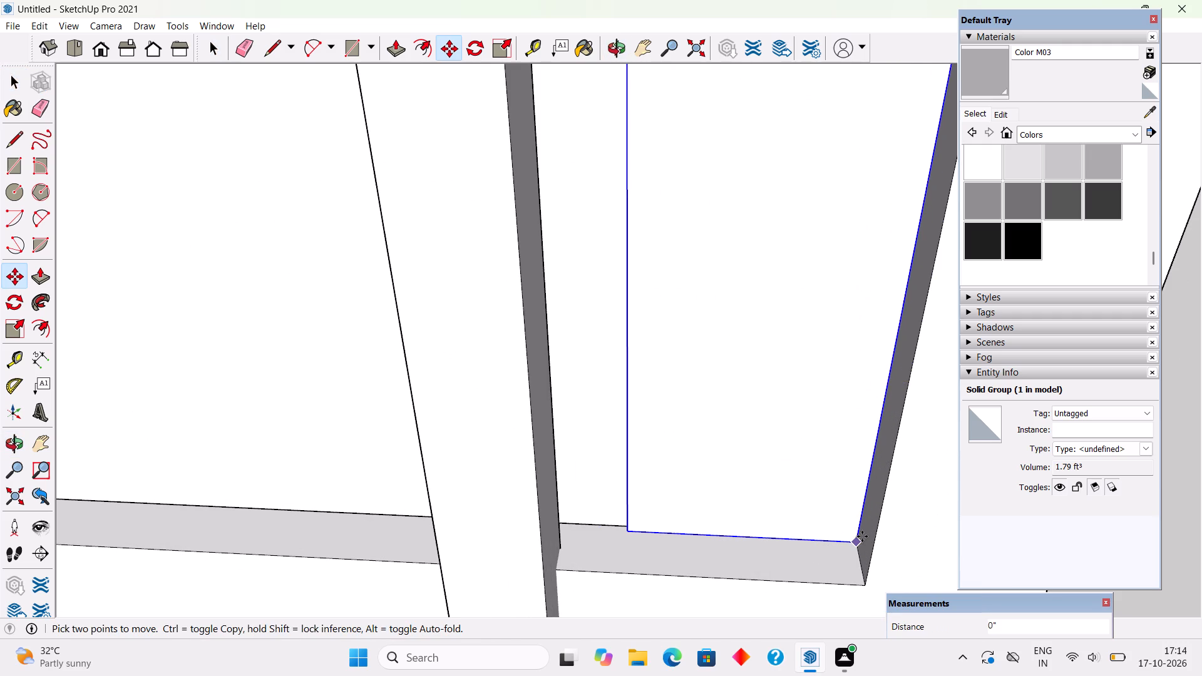
scroll(862, 536, "up", 3)
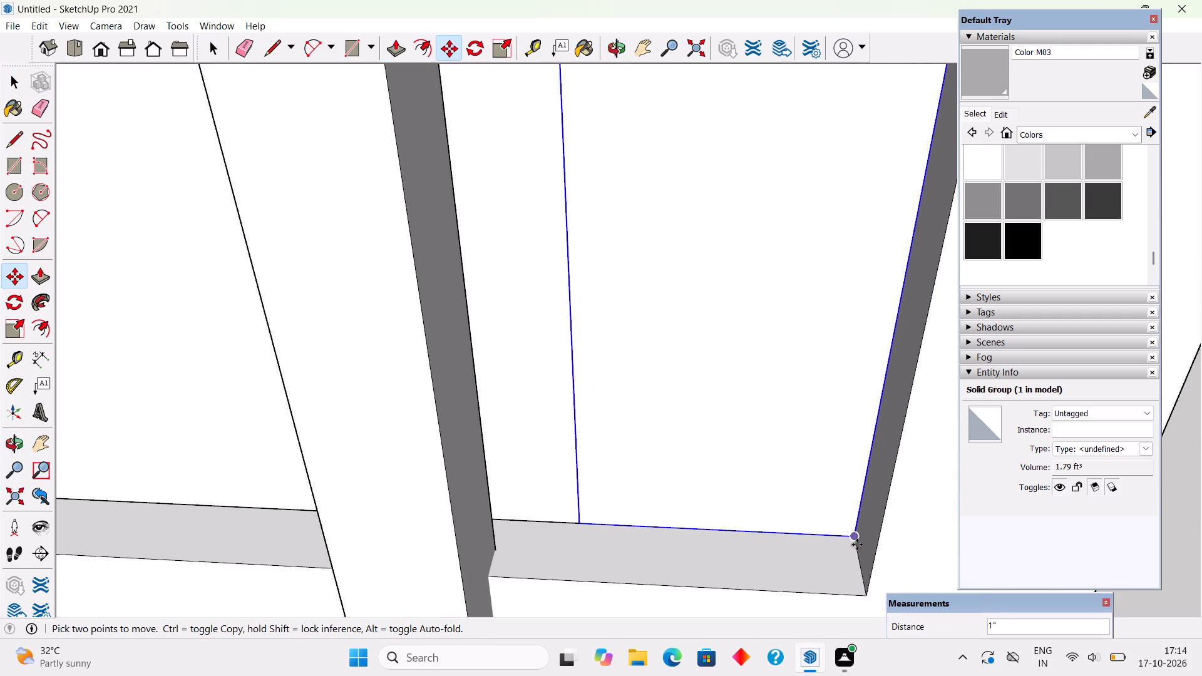
scroll(857, 545, "up", 1)
left_click(857, 545)
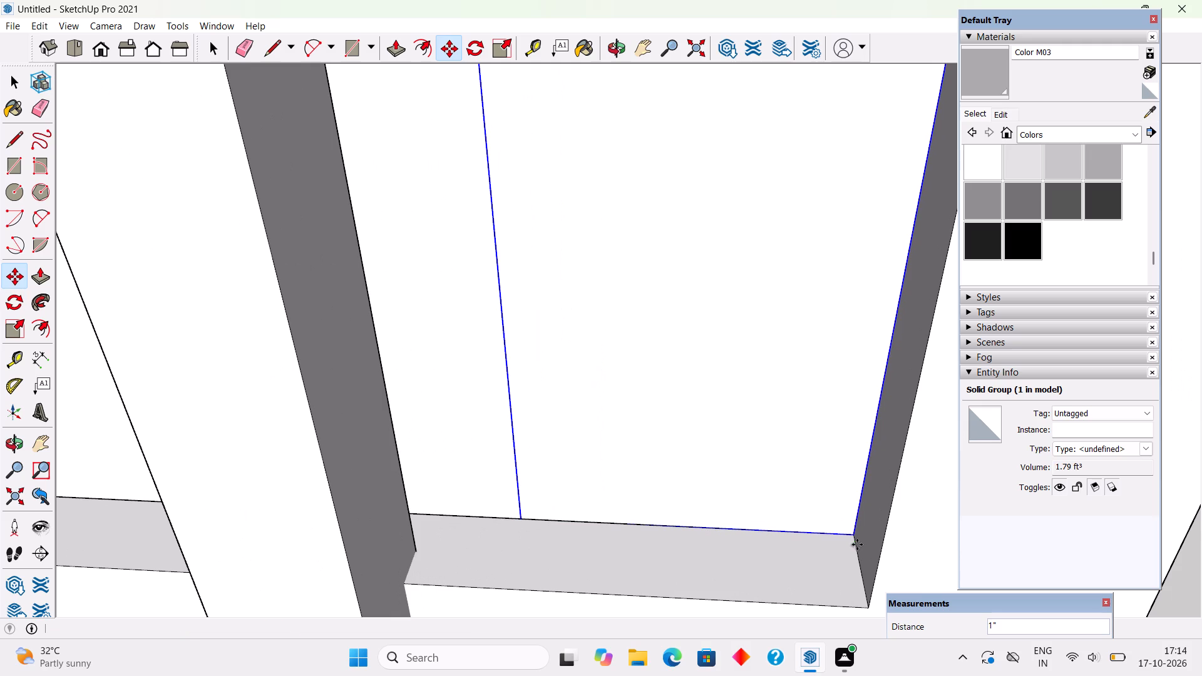
key("space")
scroll(856, 545, "down", 20)
scroll(856, 545, "down", 1)
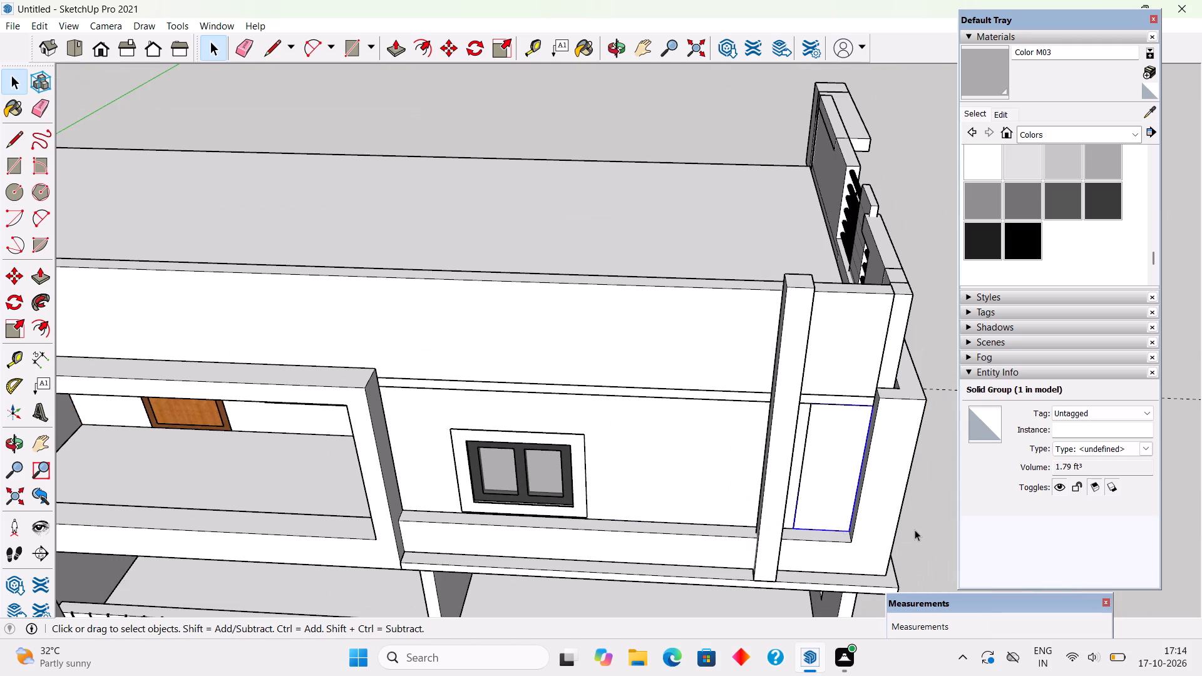
left_click(915, 530)
Inside the infill panel group, cut a full-width strip opening about 2' 9" by 7 7/16" at the top, through the 1" thickness.
middle_click_drag(885, 467, 826, 329)
middle_click_drag(768, 430, 845, 374)
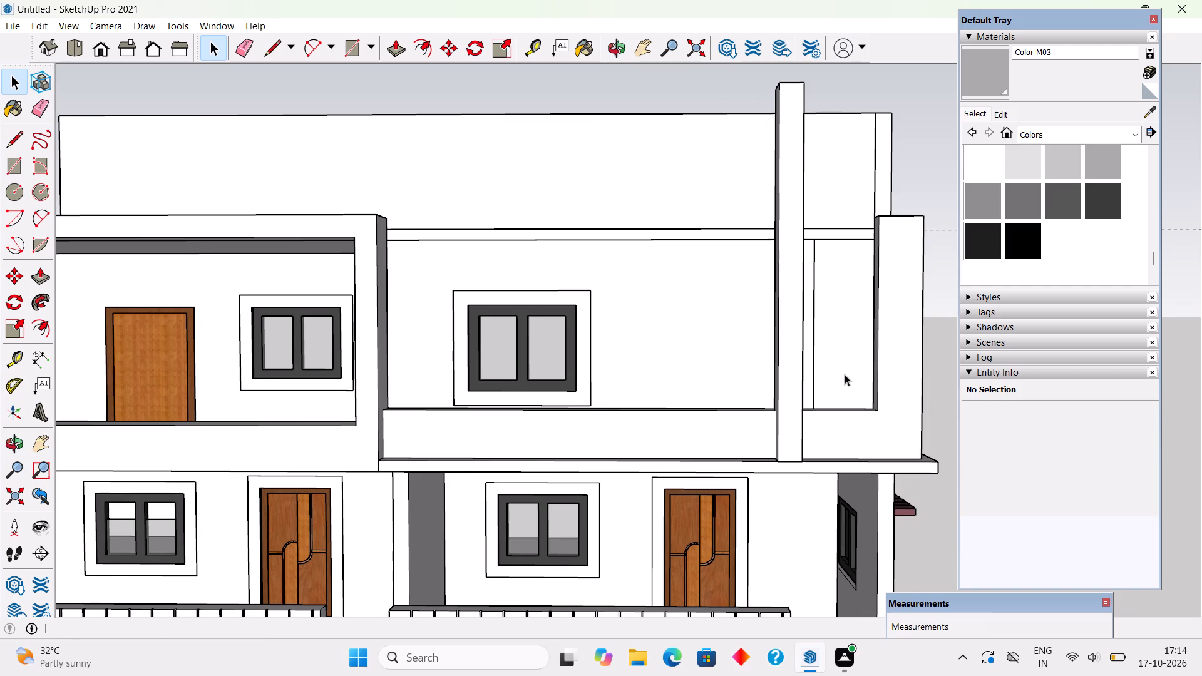
middle_click_drag(729, 378, 650, 379)
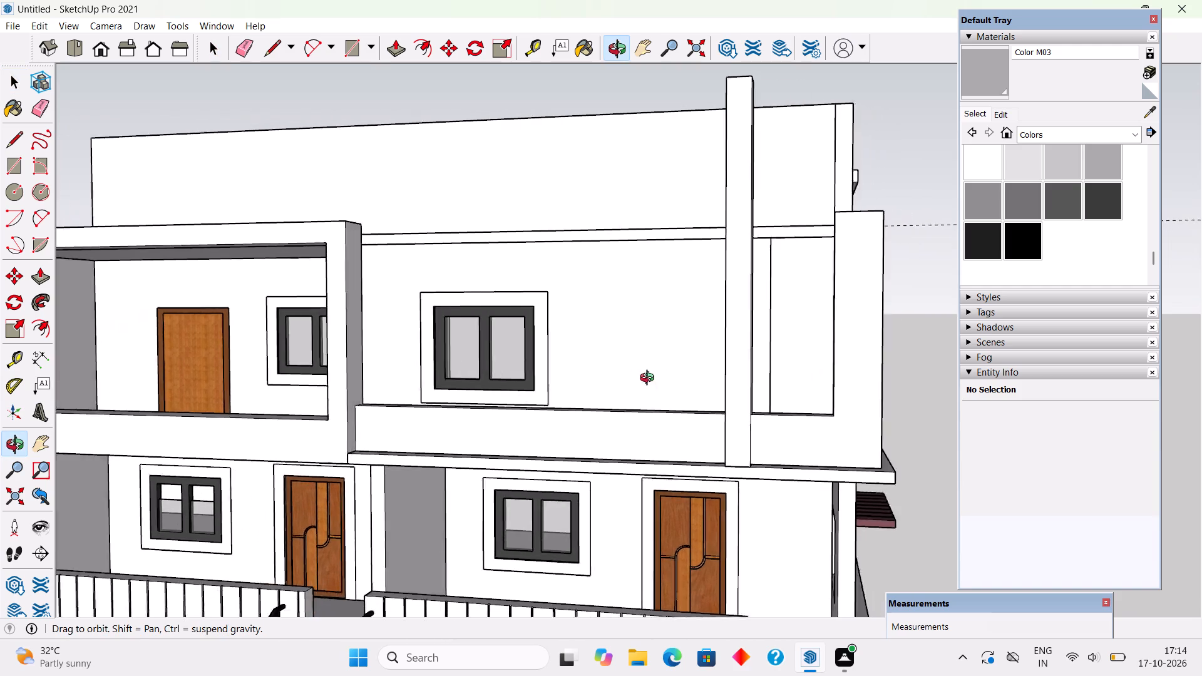
middle_click_drag(650, 379, 702, 409)
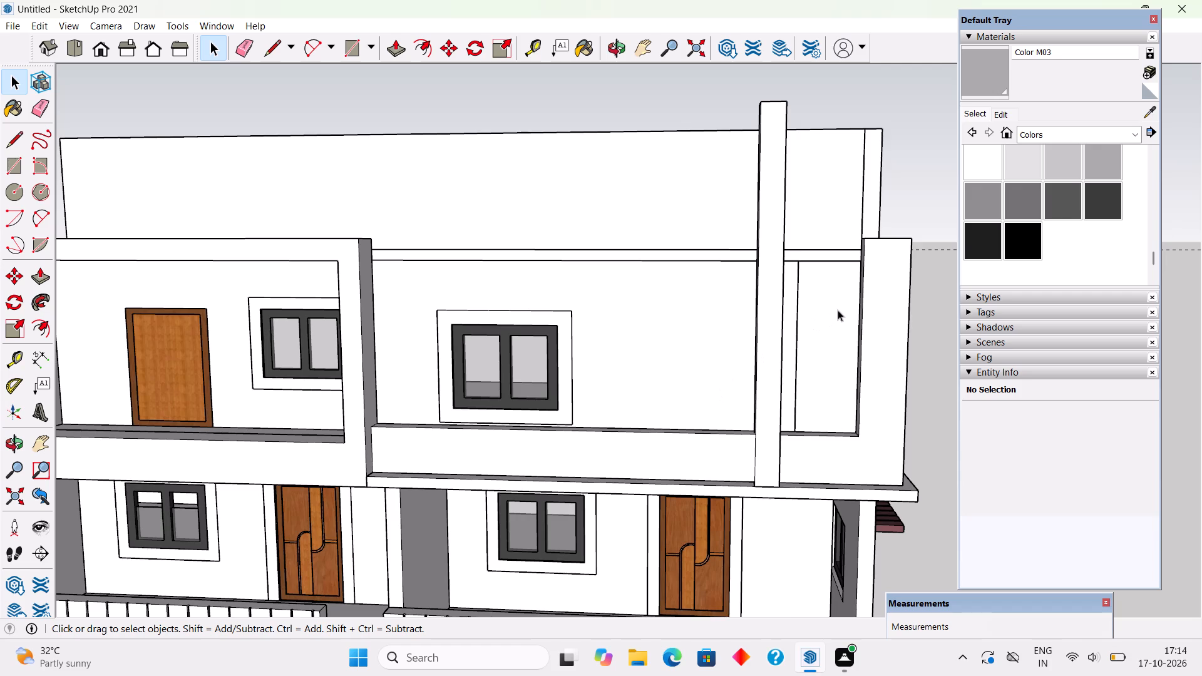
triple_click(839, 309)
scroll(849, 293, "up", 9)
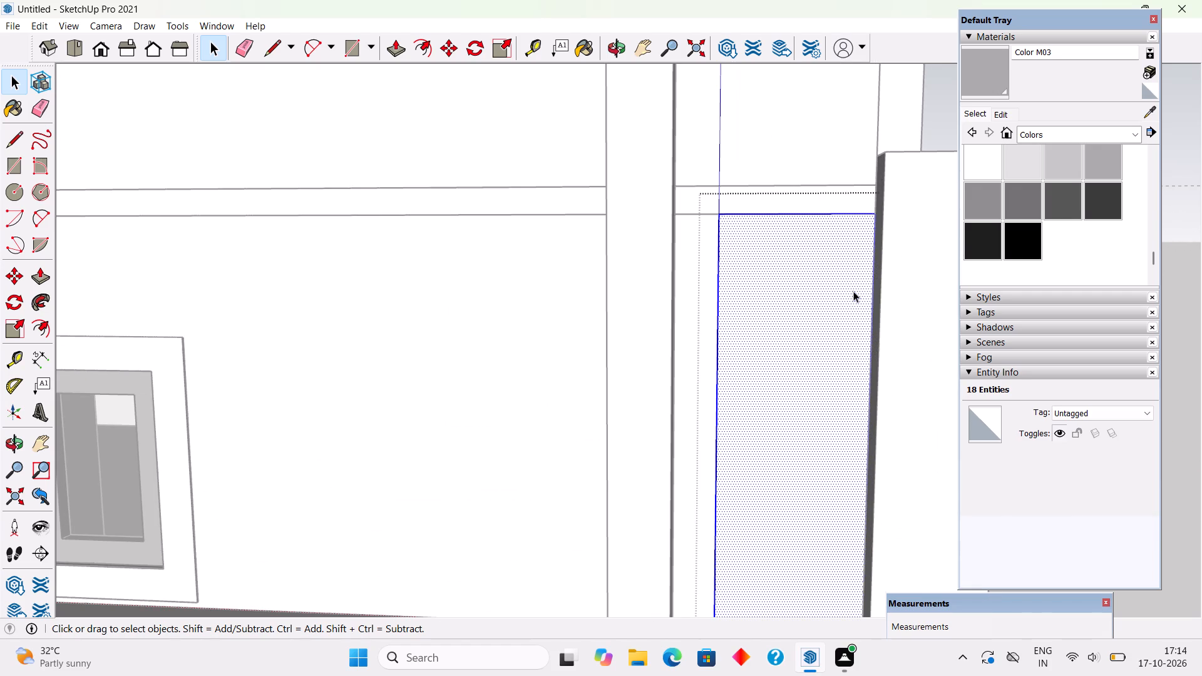
key("r")
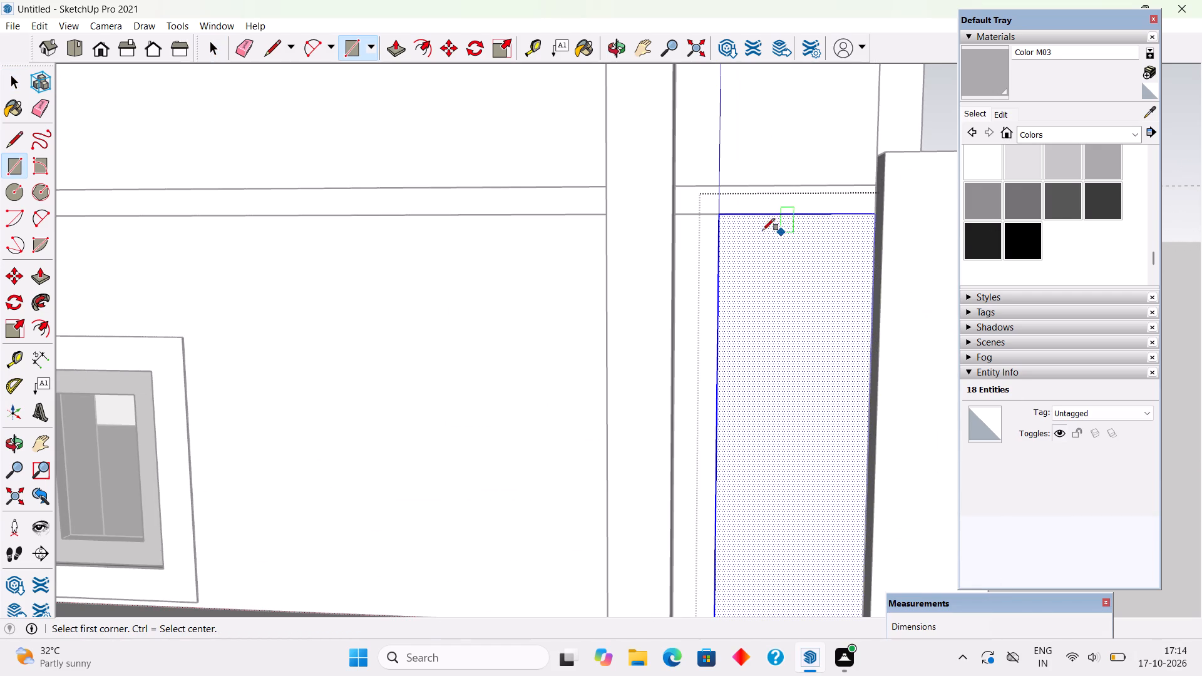
left_click(721, 219)
scroll(870, 252, "up", 3)
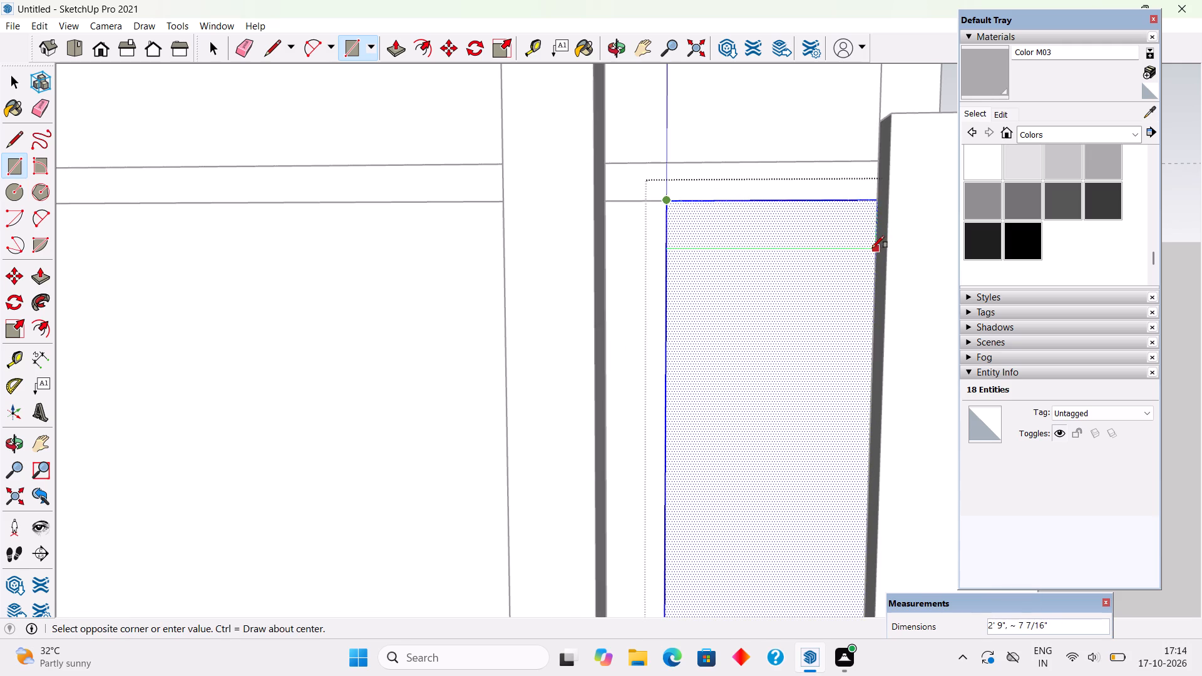
left_click(874, 248)
key("p")
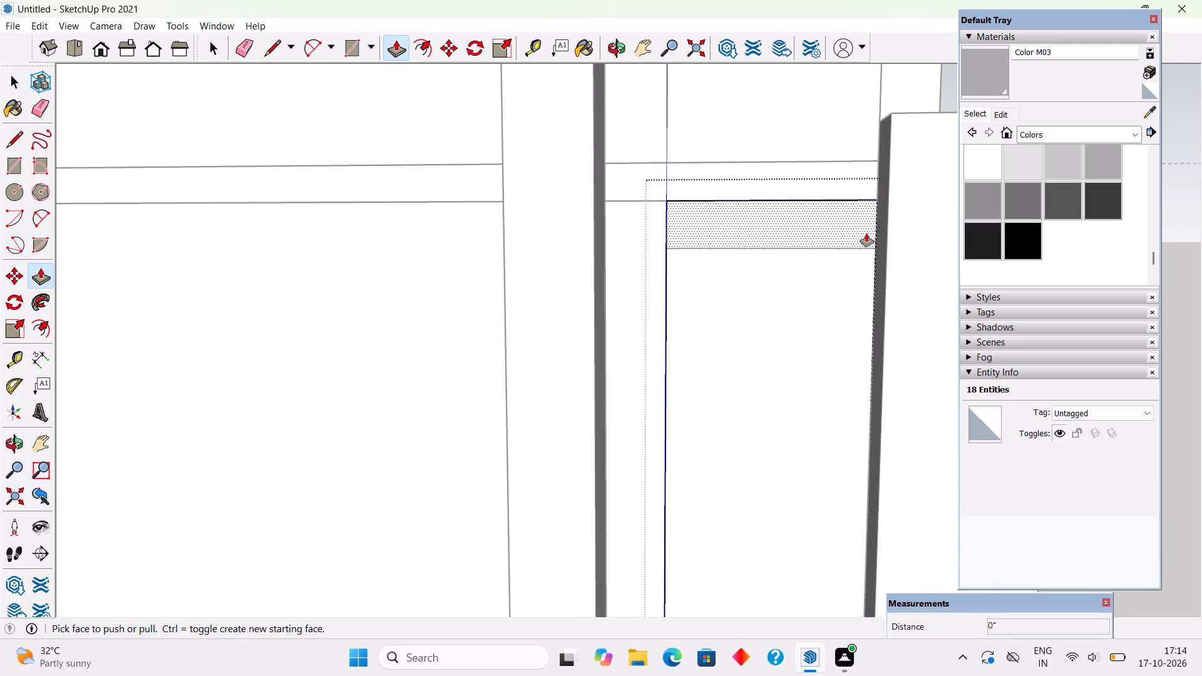
left_click_drag(866, 233, 809, 217)
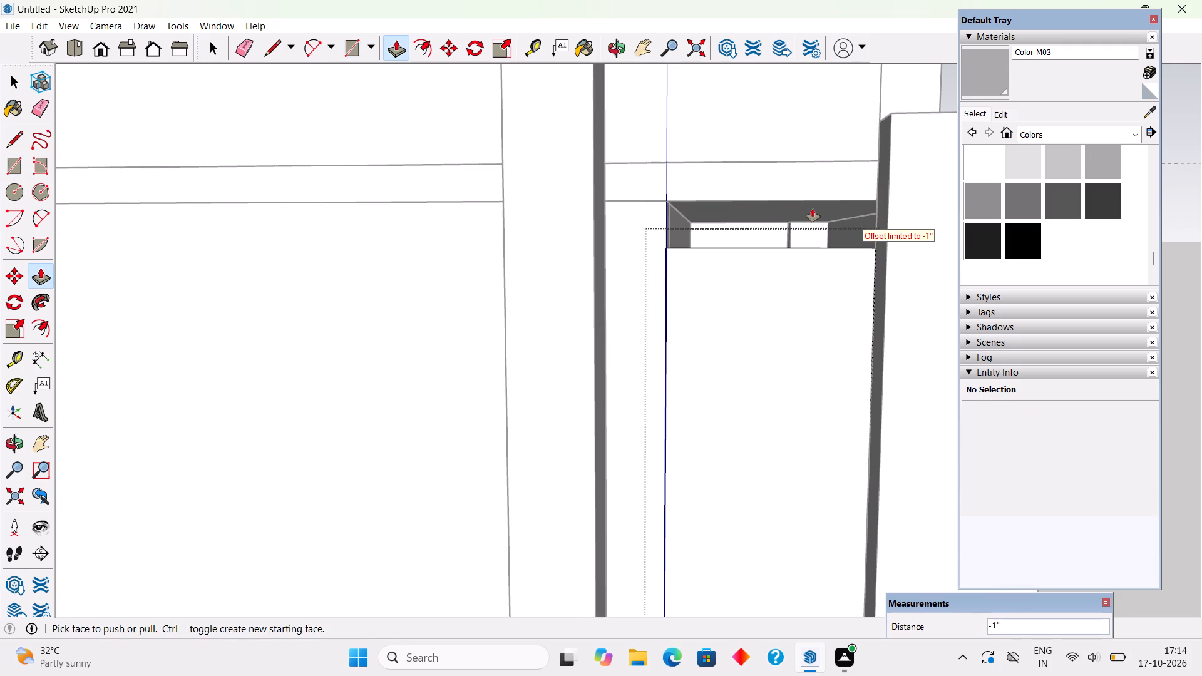
key("space")
scroll(814, 207, "down", 9)
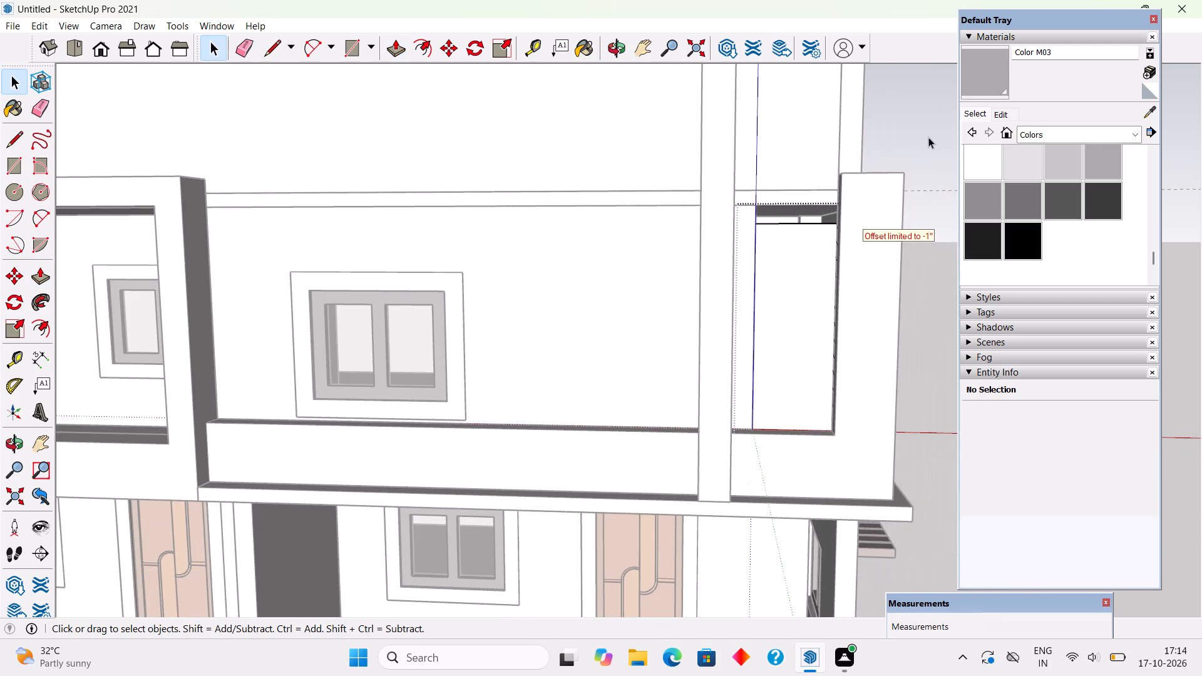
left_click(928, 137)
Move the tall pillar along the facade toward the house's corner frame in two shifts, the second about 9 1/2".
scroll(737, 466, "up", 4)
middle_click_drag(682, 496, 657, 496)
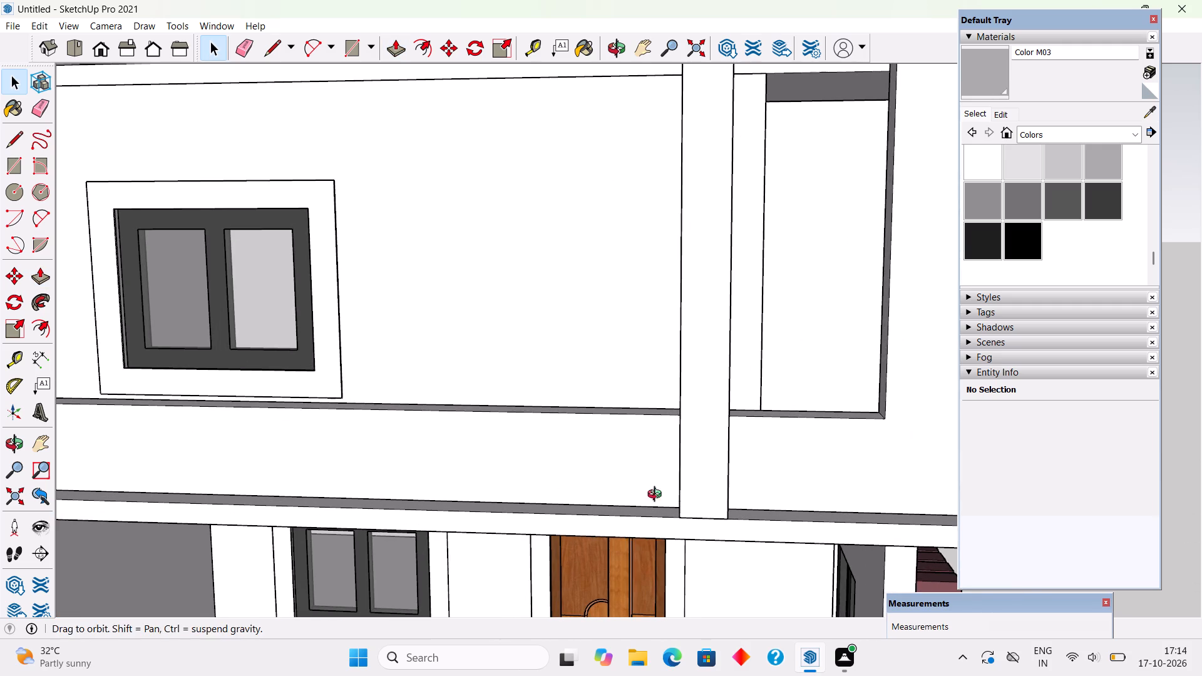
middle_click_drag(657, 496, 612, 497)
scroll(666, 518, "up", 7)
left_click(634, 510)
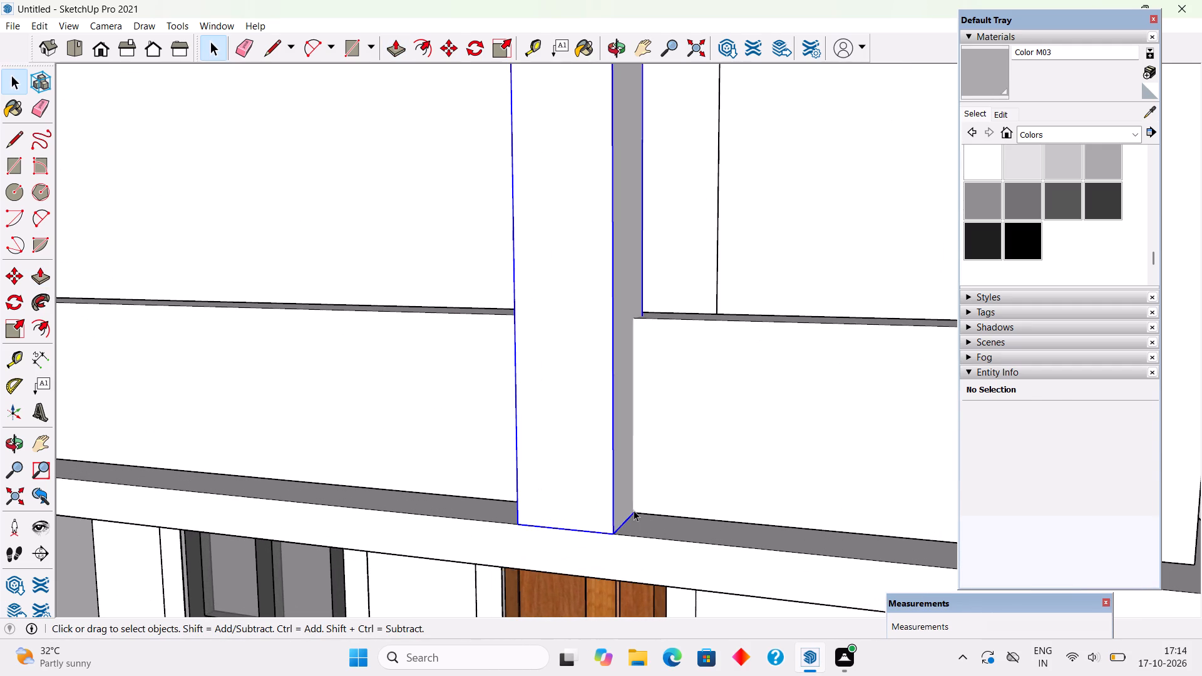
key("m")
left_click(634, 510)
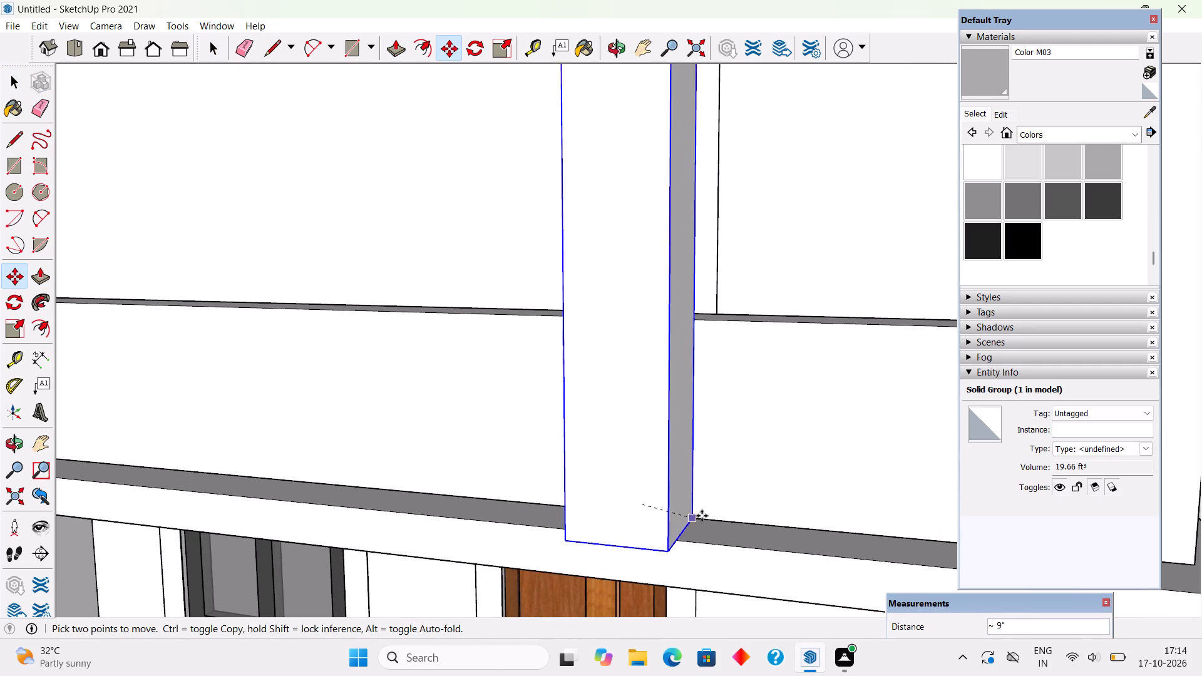
left_click(738, 513)
scroll(738, 513, "down", 7)
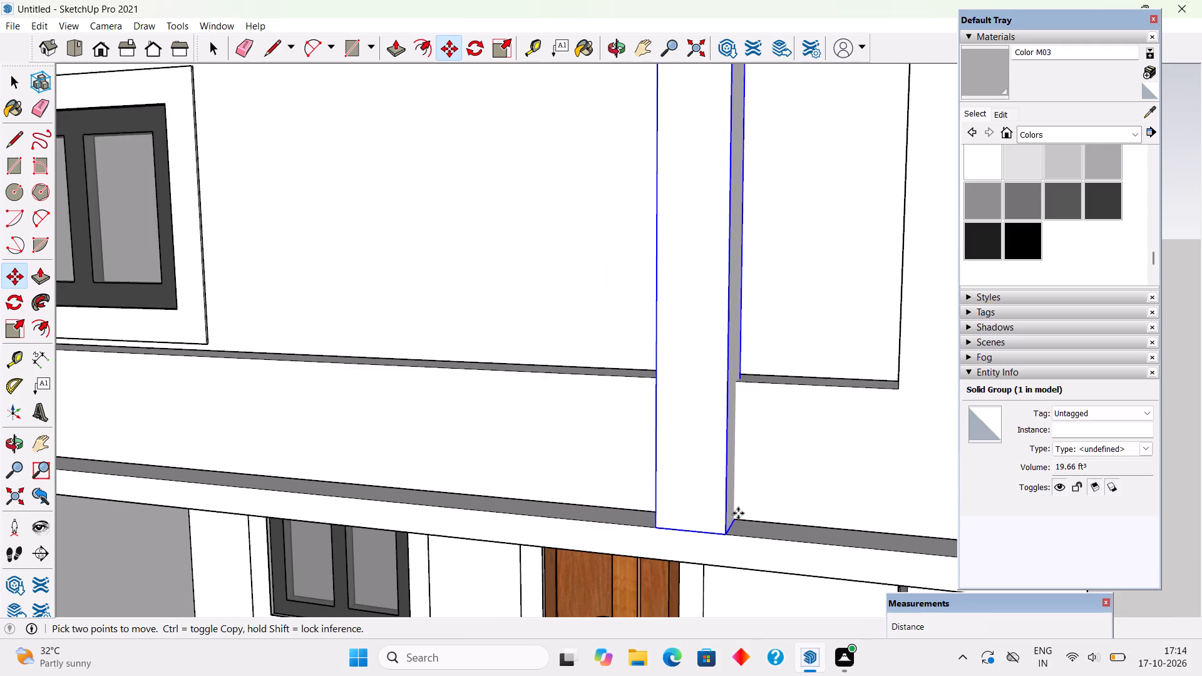
scroll(738, 513, "down", 6)
left_click(738, 513)
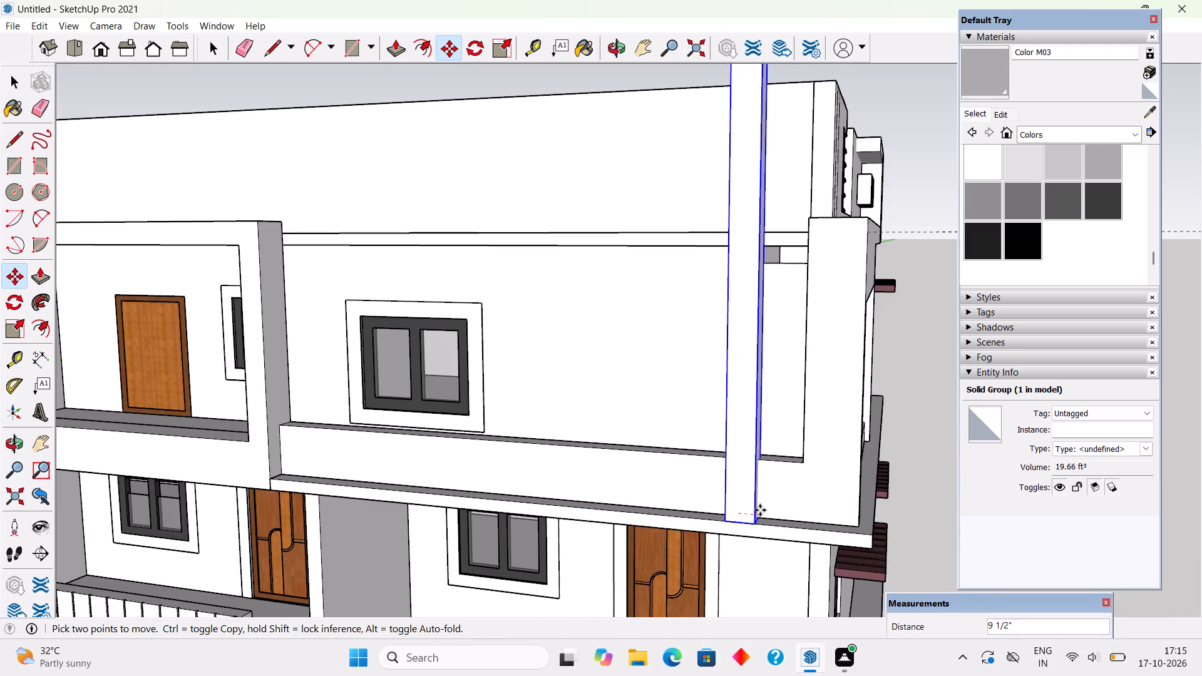
left_click(760, 510)
Copy the tall pillar about 2' 6 11/16" along the facade toward the upper-floor window.
middle_click_drag(734, 513, 947, 513)
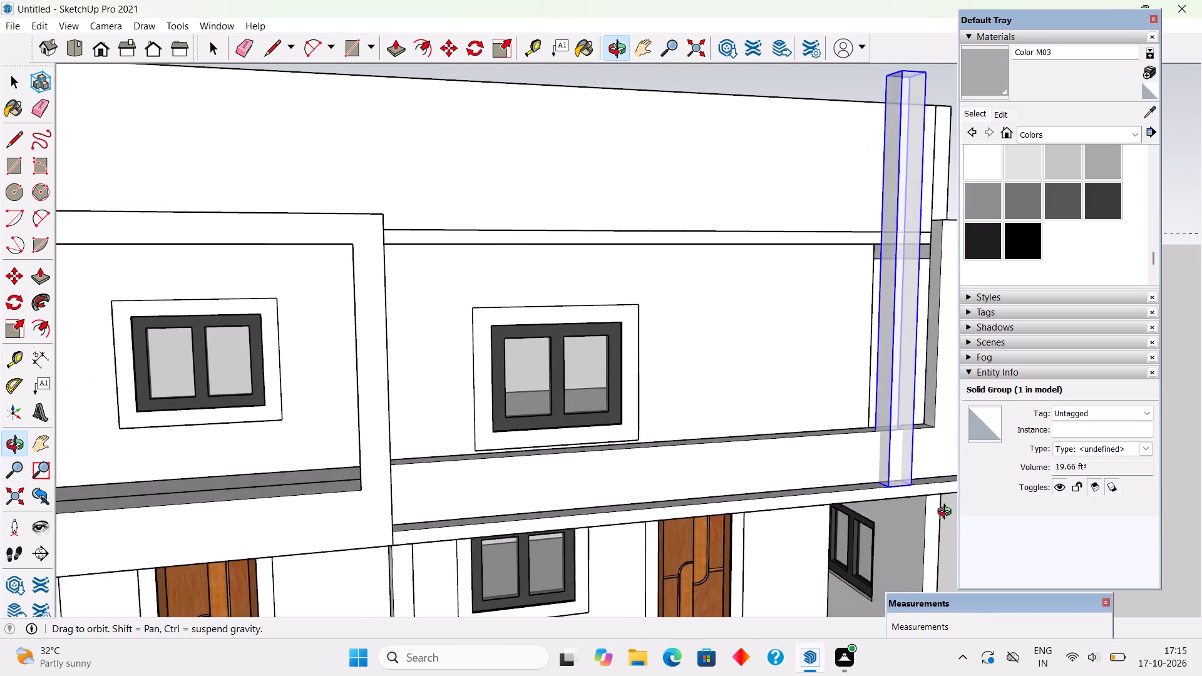
middle_click_drag(947, 513, 963, 518)
scroll(881, 486, "up", 4)
left_click(890, 476)
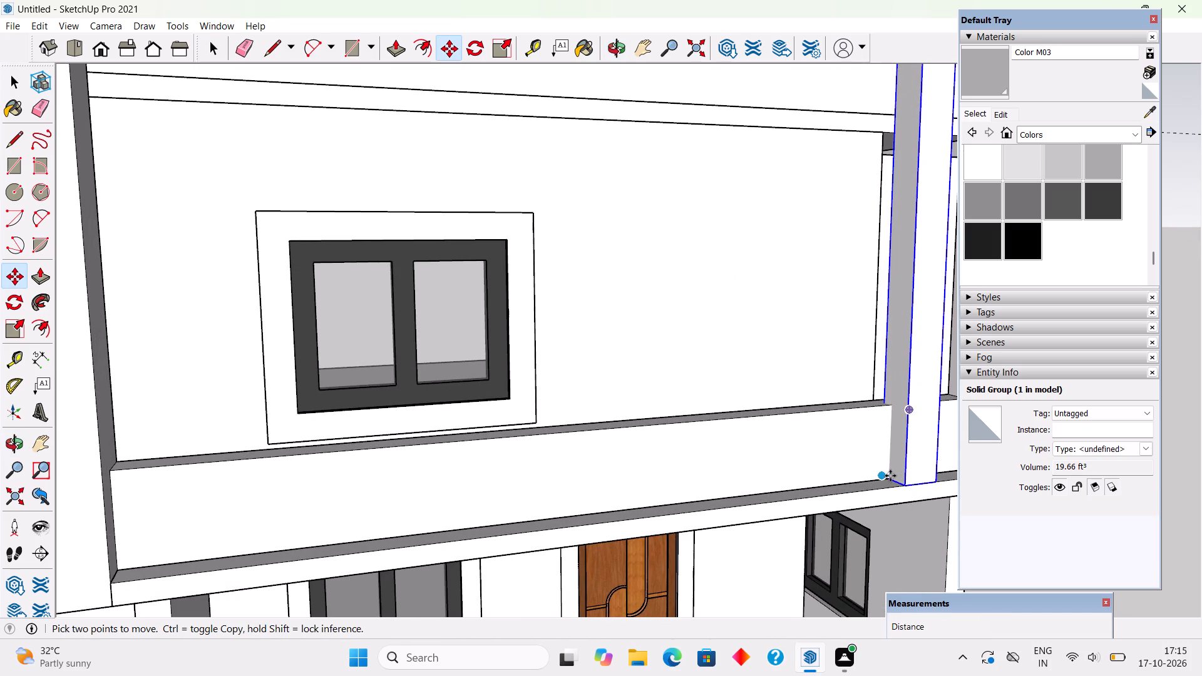
left_click(806, 483)
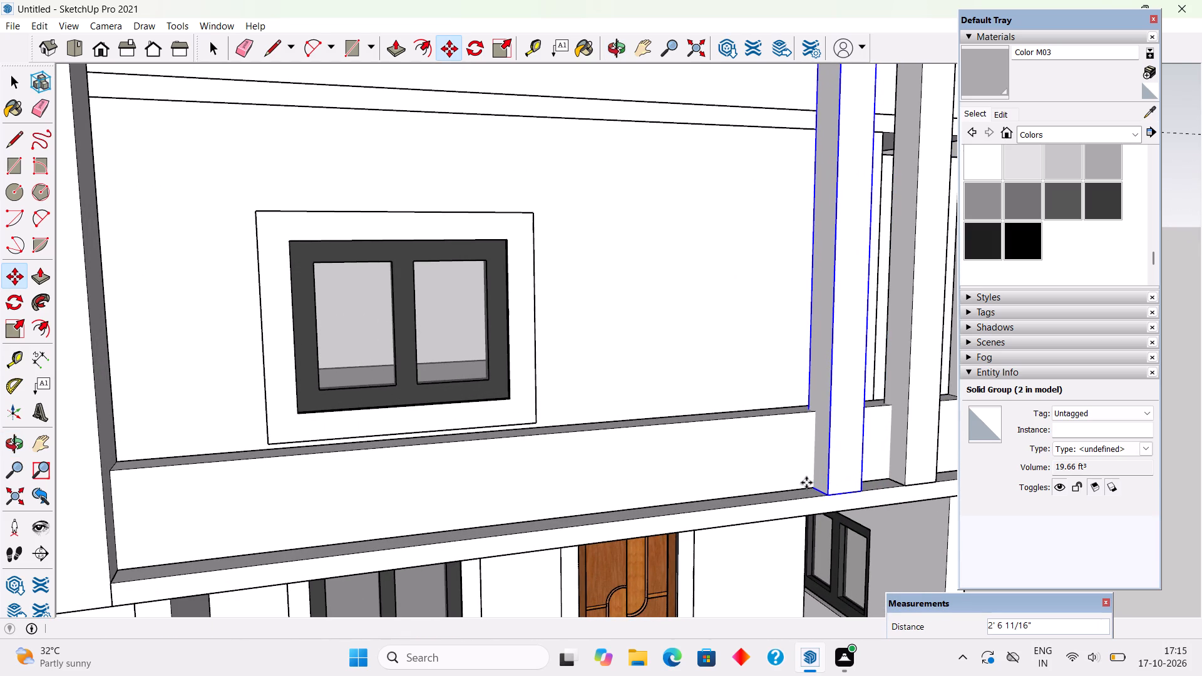
key("space")
scroll(806, 483, "down", 16)
left_click(927, 361)
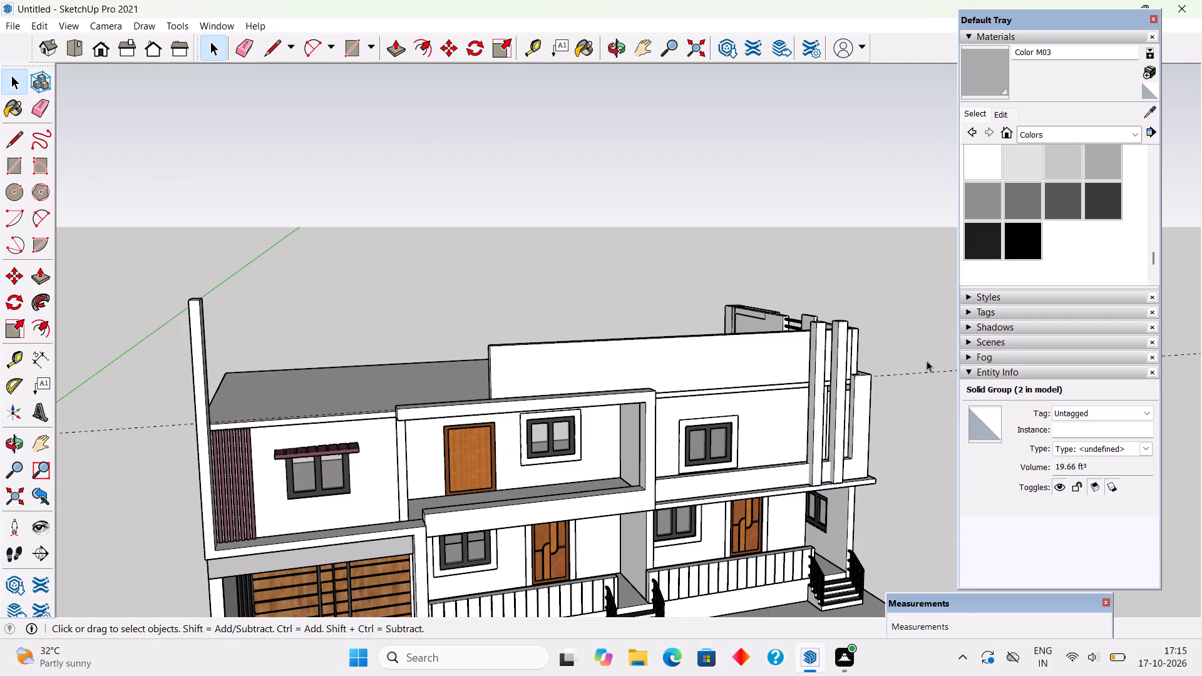
Move the copied pillar about 3' 2 1/2" further along the facade toward the upper-floor window.
middle_click_drag(900, 494, 731, 404)
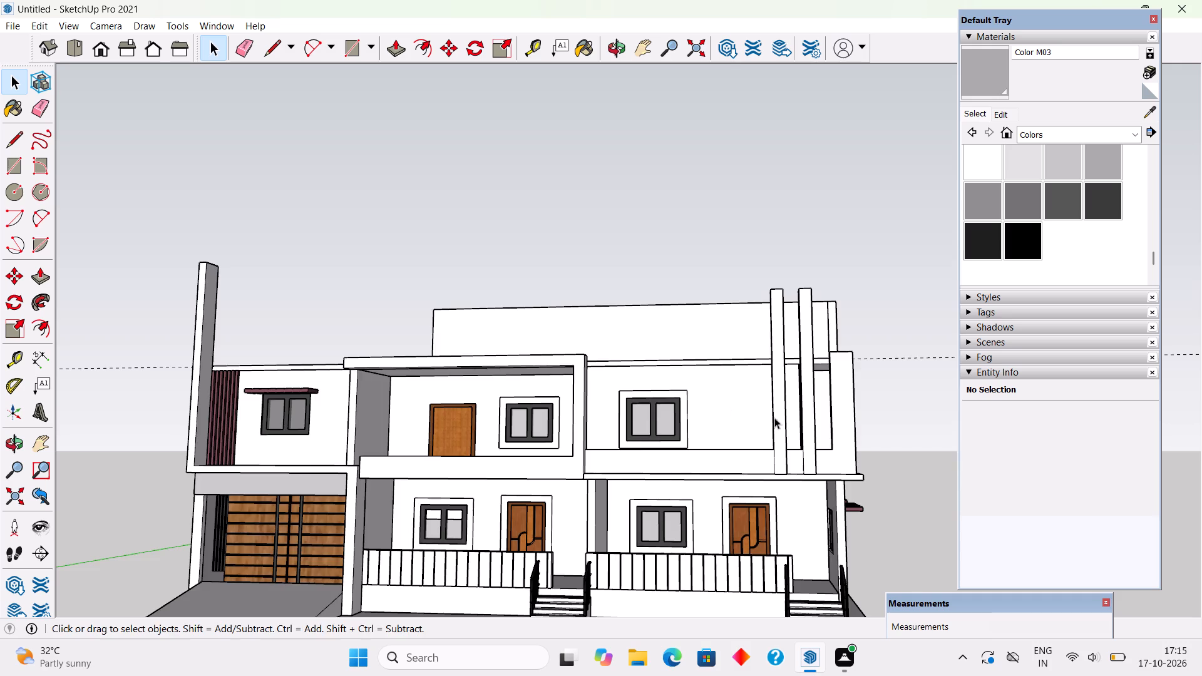
middle_click_drag(784, 433, 821, 454)
scroll(821, 454, "down", 1)
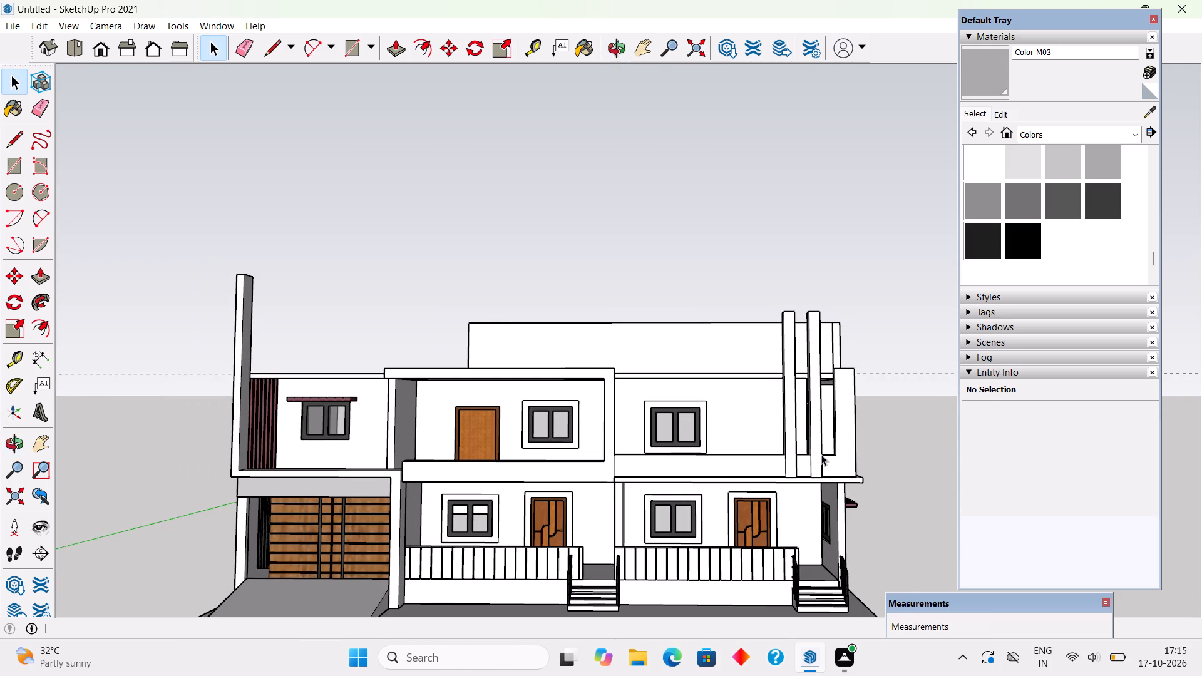
scroll(821, 454, "down", 3)
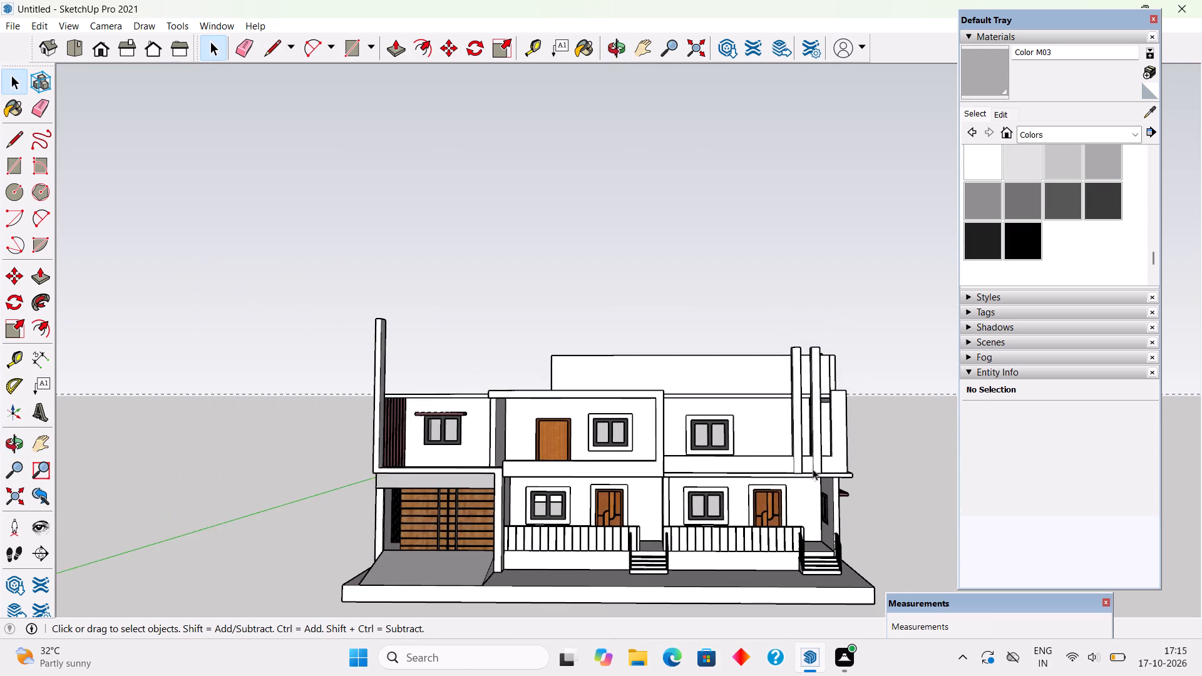
middle_click_drag(807, 483, 902, 528)
scroll(797, 459, "up", 9)
left_click(796, 458)
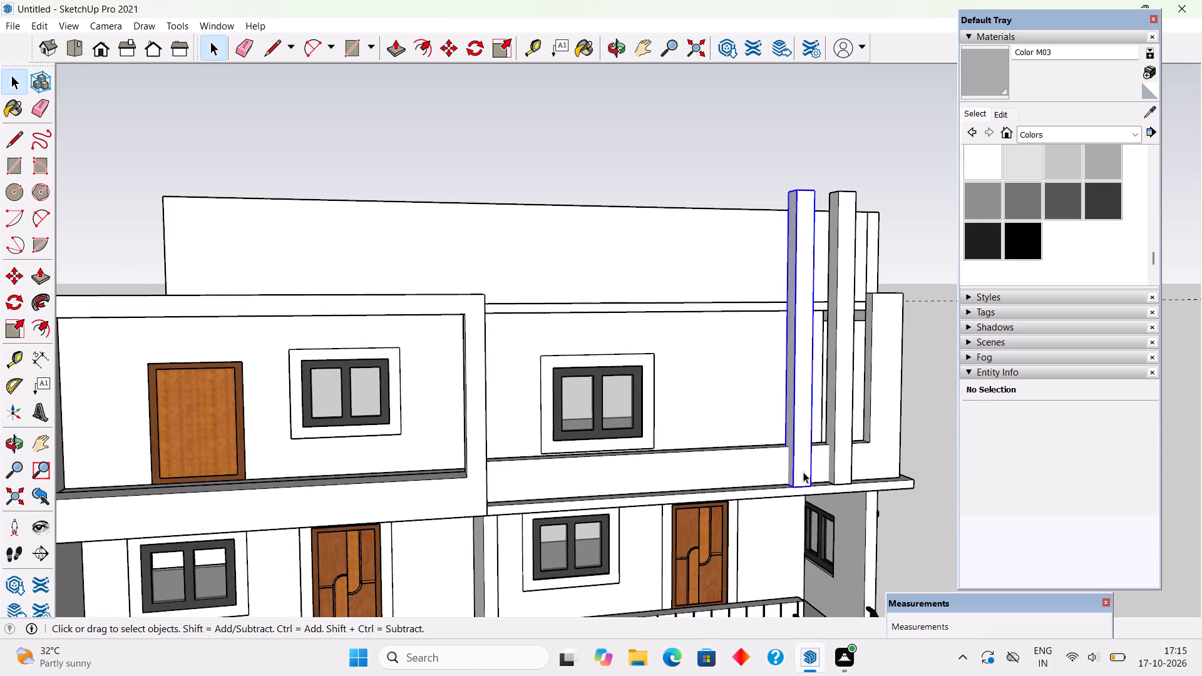
scroll(803, 472, "up", 8)
key("m")
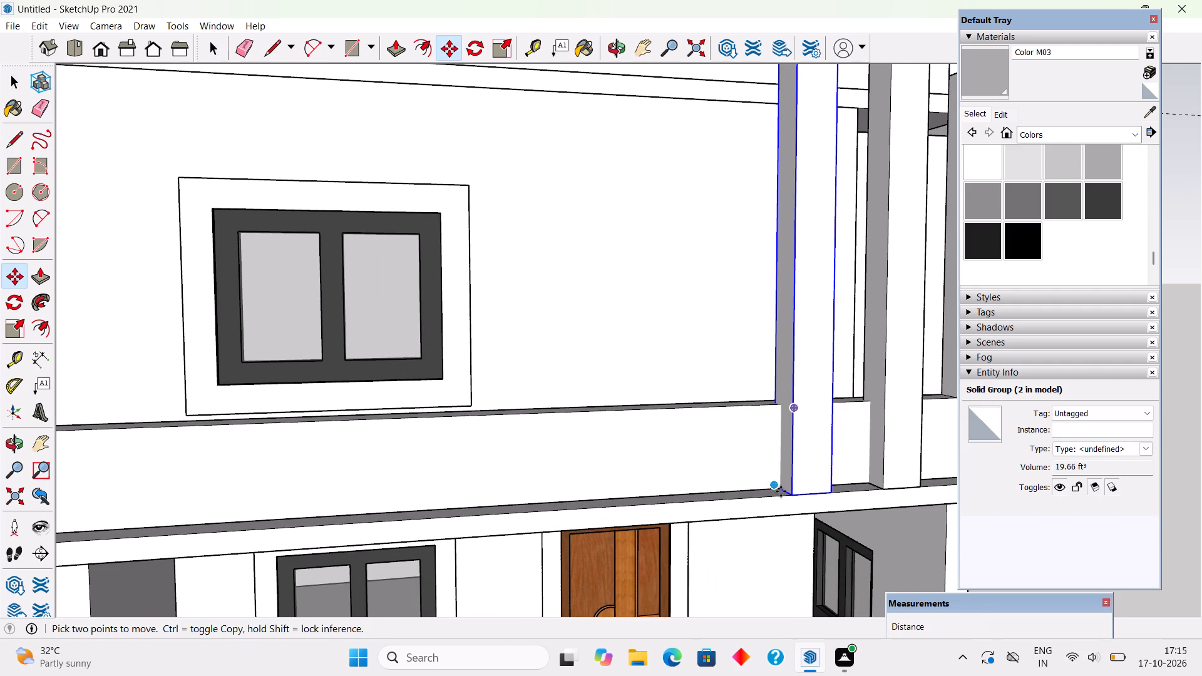
left_click(781, 491)
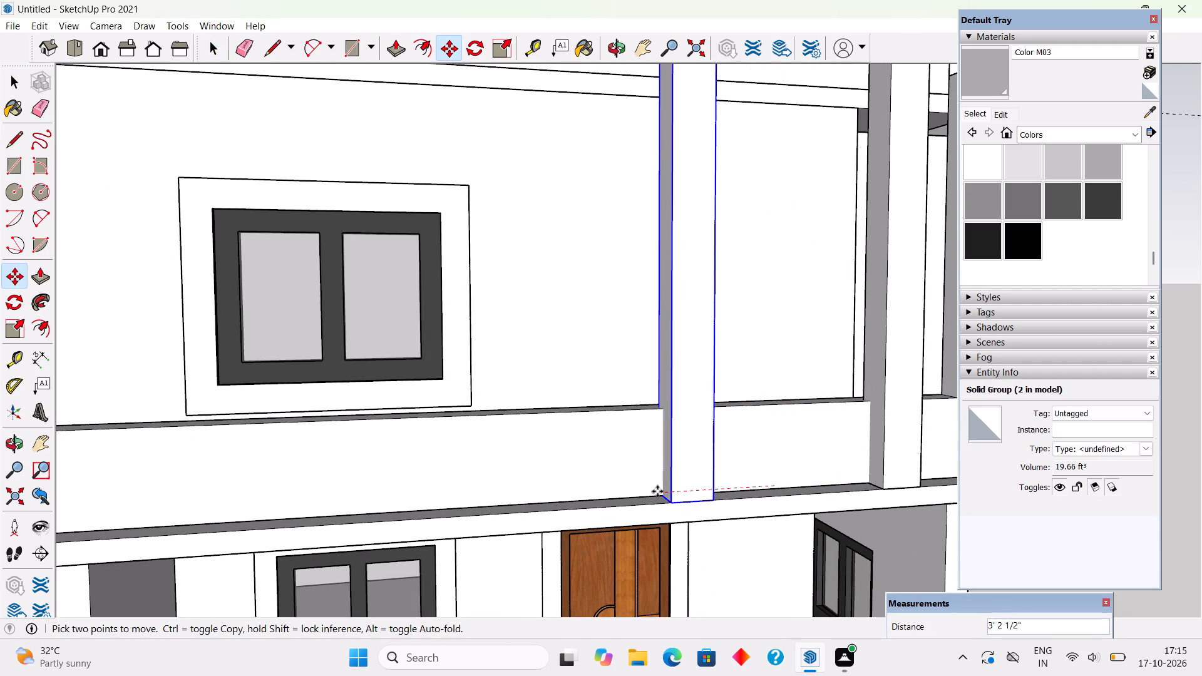
left_click(657, 491)
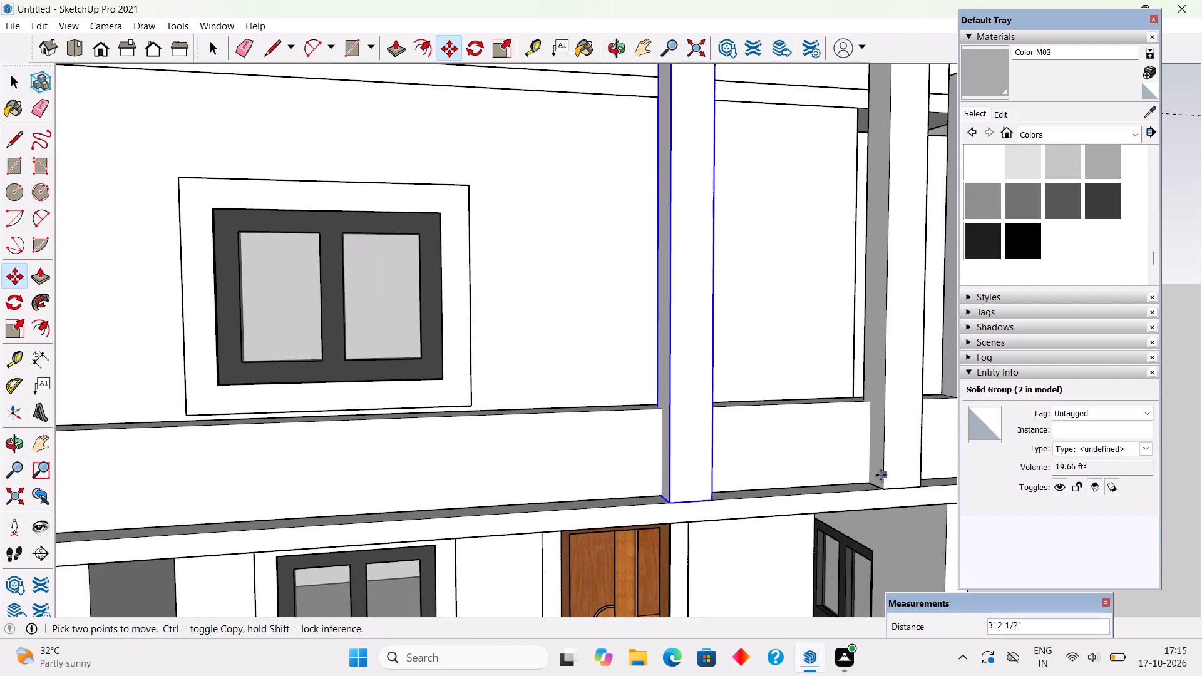
Move the original pillar near the corner frame about 1' 9/16" toward the copied pillar.
key("space")
left_click(881, 475)
key("m")
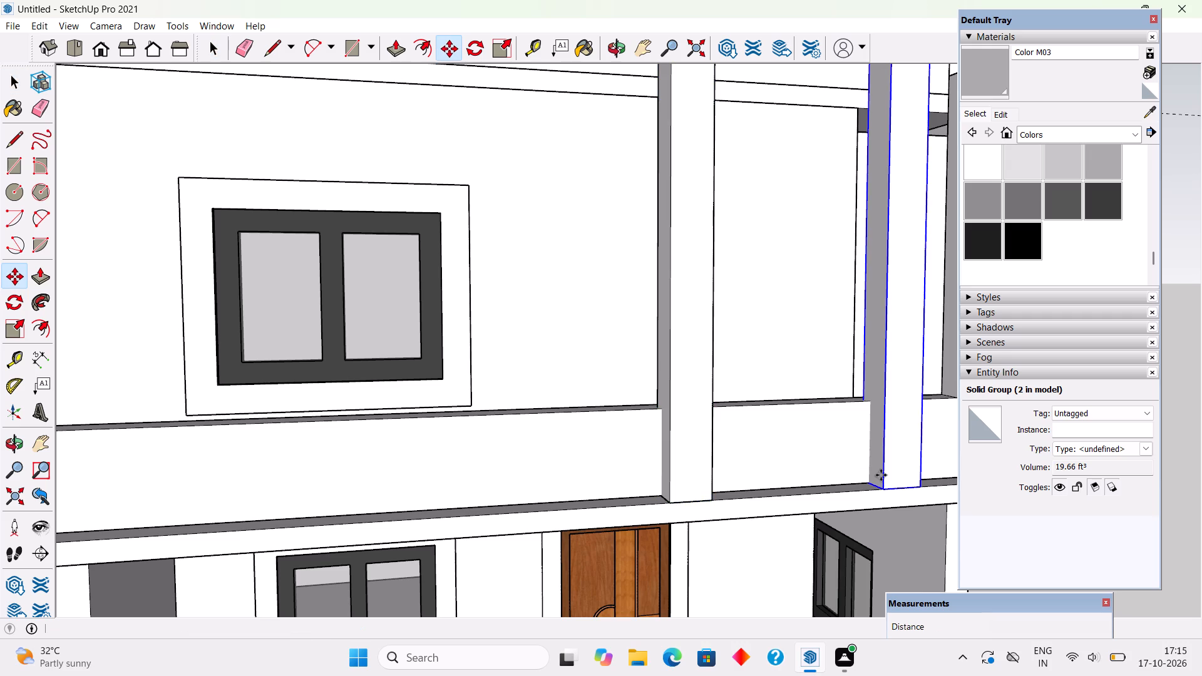
left_click(865, 473)
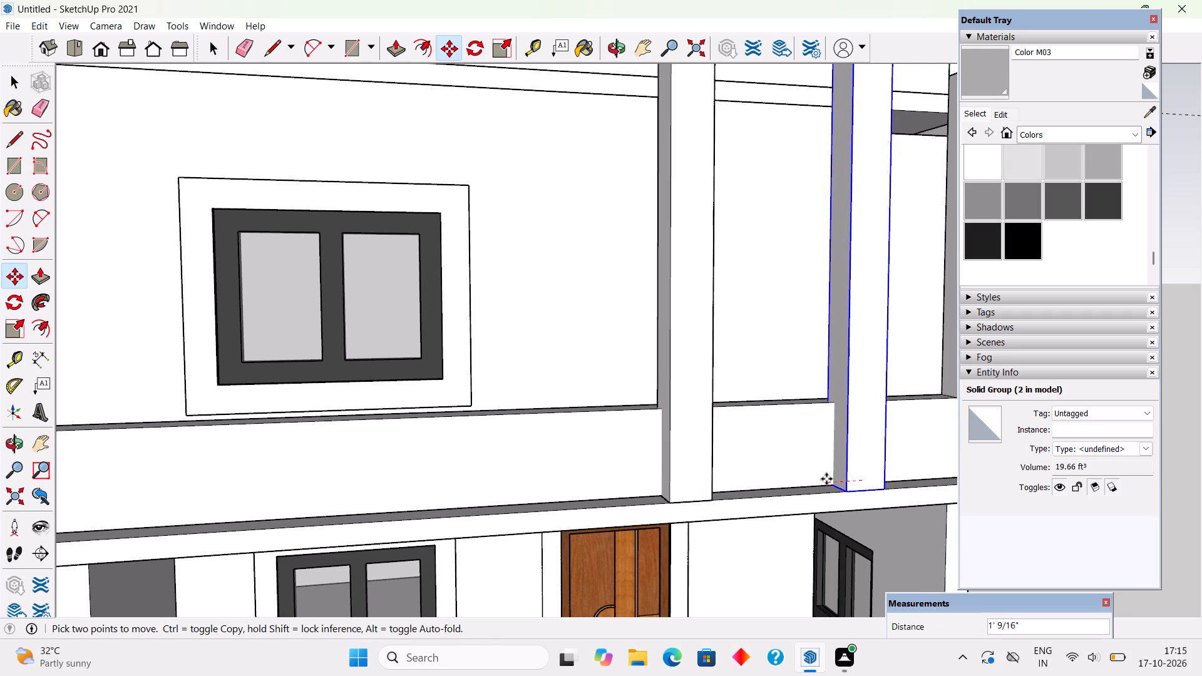
left_click(826, 479)
key("space")
Move the pillar nearest the corner frame another 1' 5 9/16" toward the copied pillar to tighten their spacing.
scroll(821, 478, "down", 7)
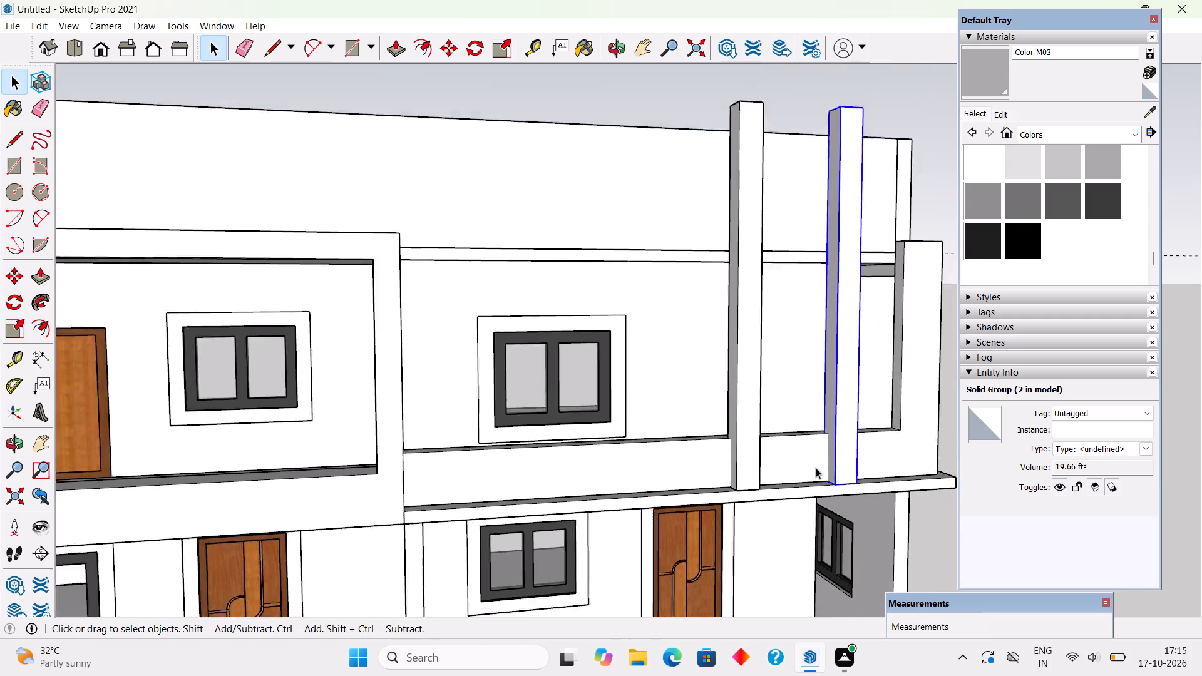
scroll(816, 468, "down", 6)
scroll(816, 468, "up", 1)
scroll(816, 468, "down", 8)
middle_click_drag(774, 450, 654, 400)
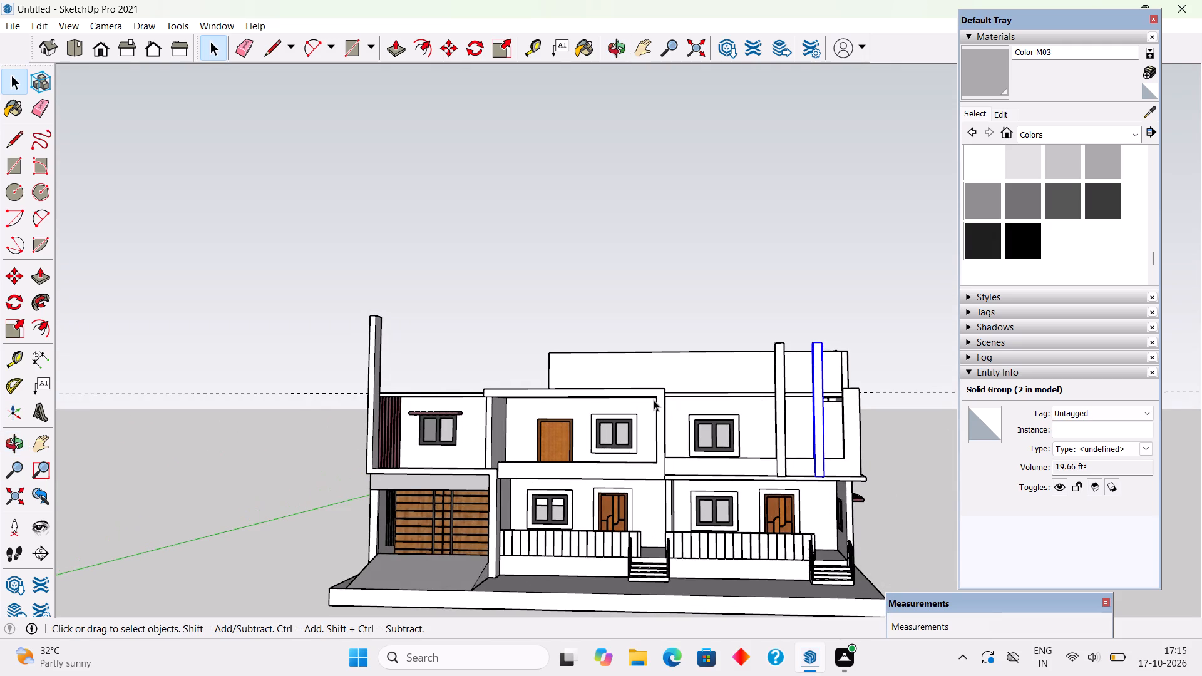
scroll(646, 379, "up", 4)
scroll(766, 386, "down", 5)
scroll(833, 471, "up", 2)
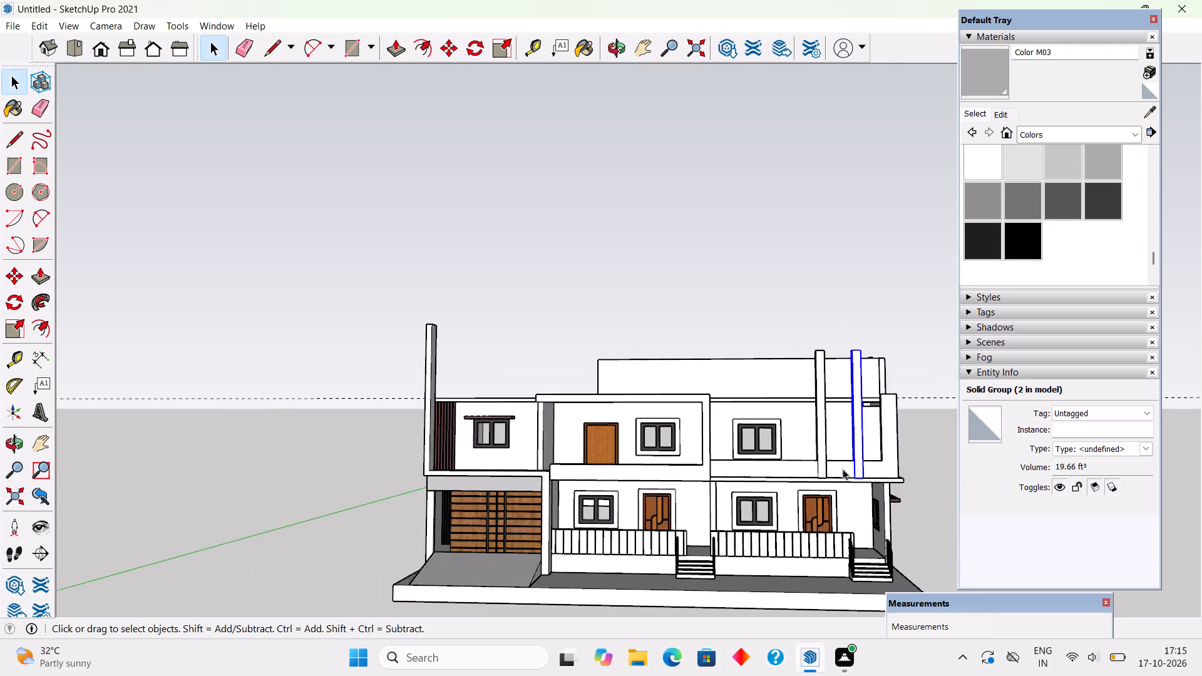
scroll(843, 469, "up", 2)
middle_click_drag(861, 461, 868, 493)
scroll(827, 468, "up", 3)
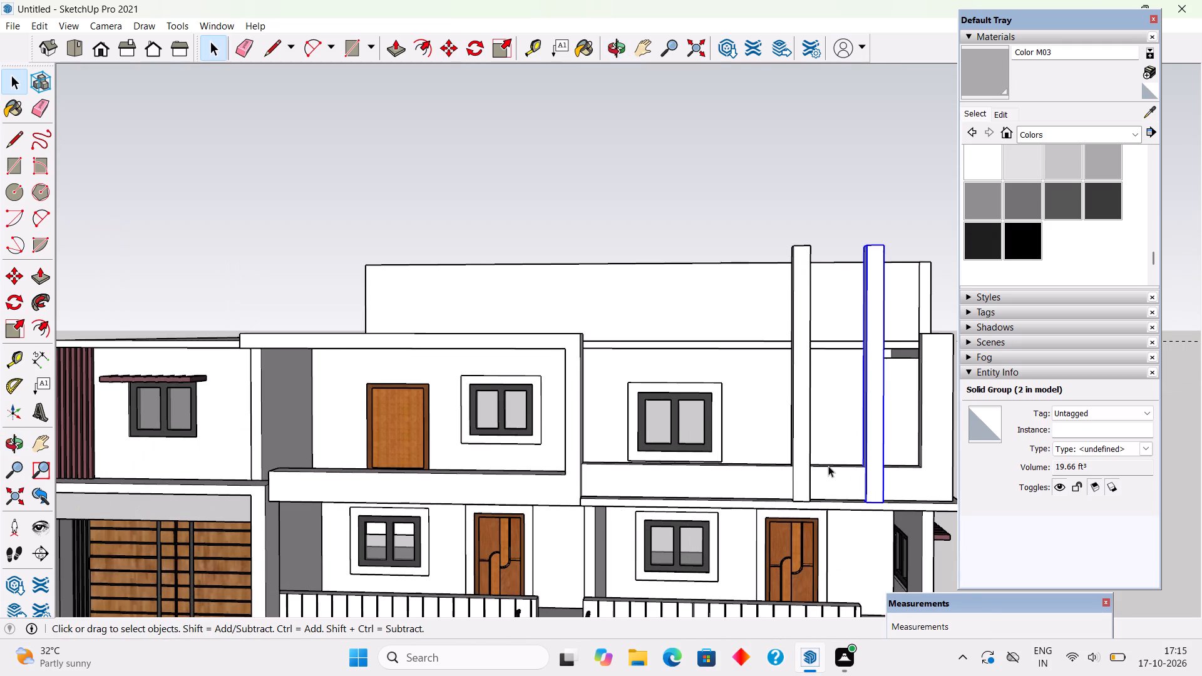
scroll(828, 466, "down", 1)
middle_click_drag(828, 466, 851, 508)
scroll(862, 479, "up", 3)
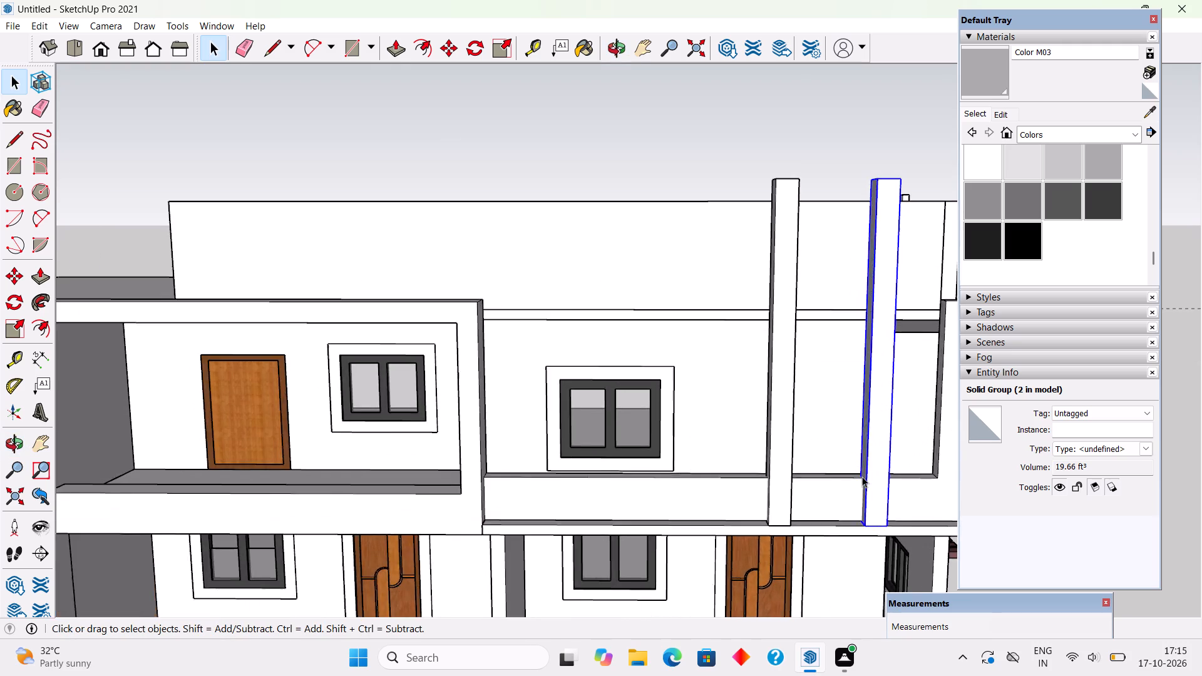
scroll(862, 476, "up", 3)
middle_click_drag(862, 483, 942, 517)
scroll(900, 534, "up", 1)
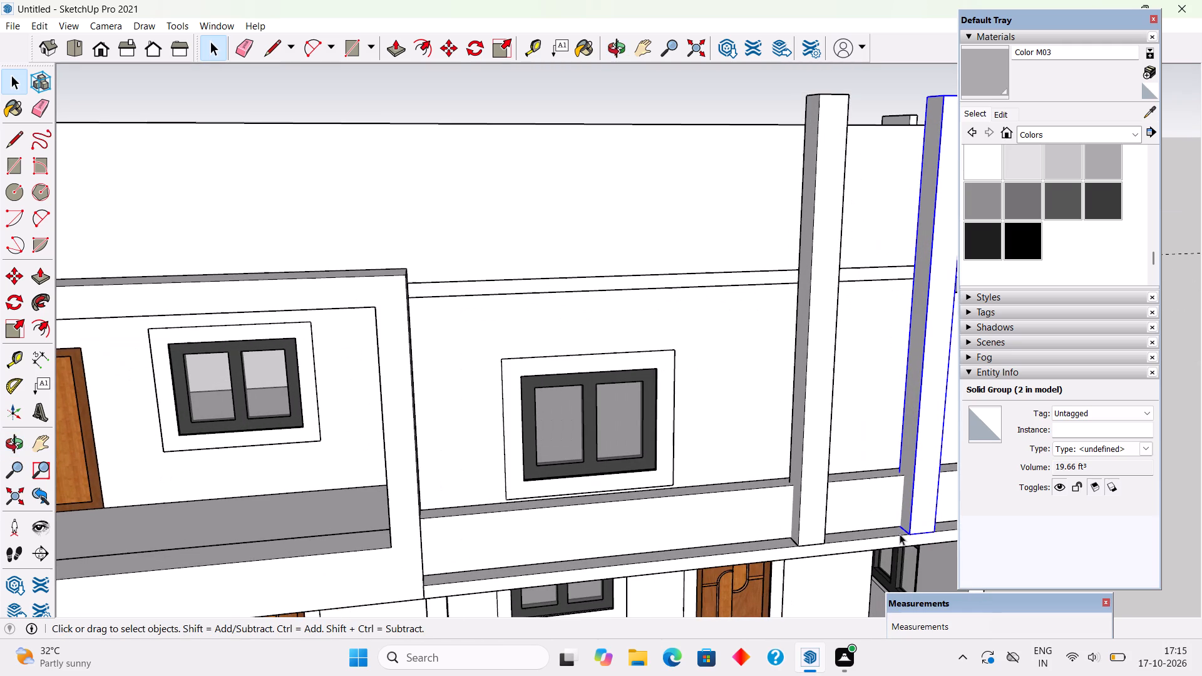
key("m")
left_click(900, 523)
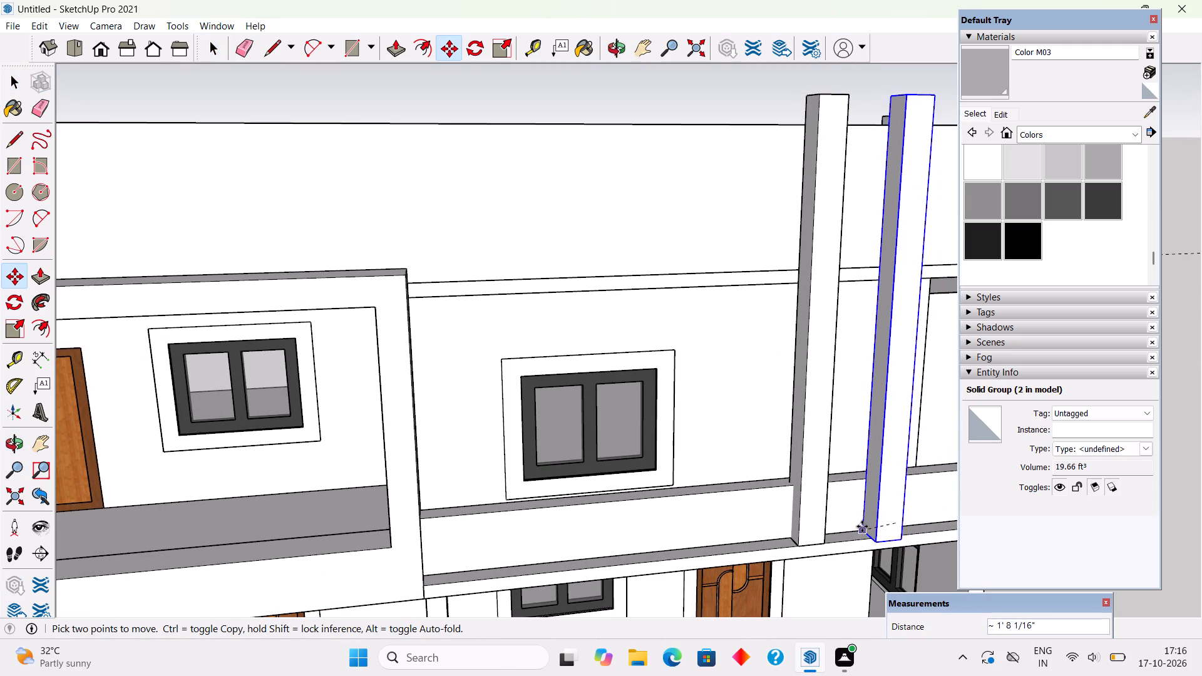
left_click(862, 522)
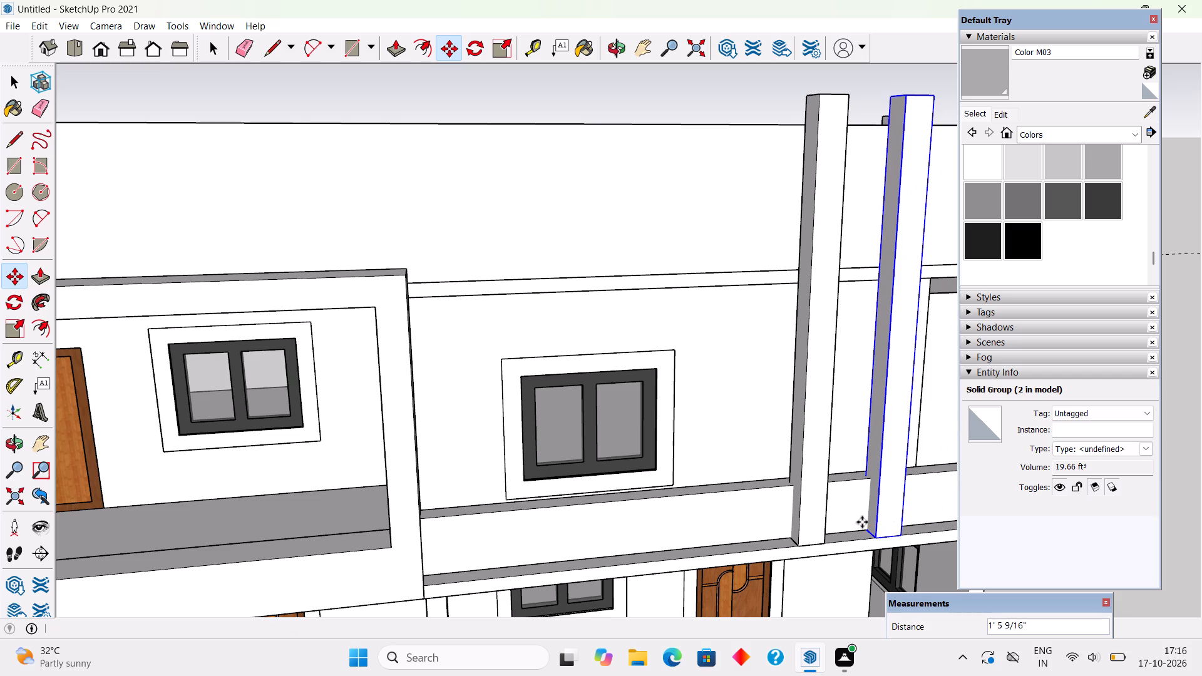
key("space")
scroll(864, 521, "down", 9)
left_click(915, 274)
Examine the pillar pair, the infill panel's top strip opening and the whole house from the front and side.
middle_click_drag(886, 498, 840, 403)
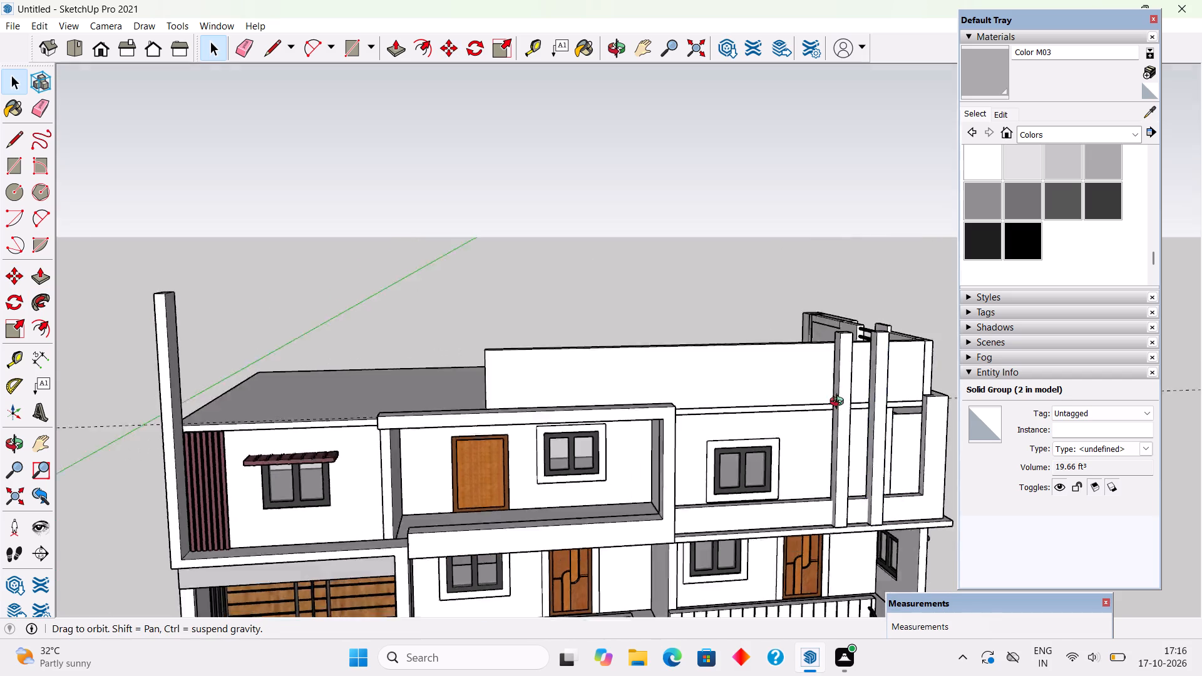
middle_click_drag(840, 403, 782, 404)
scroll(910, 412, "up", 2)
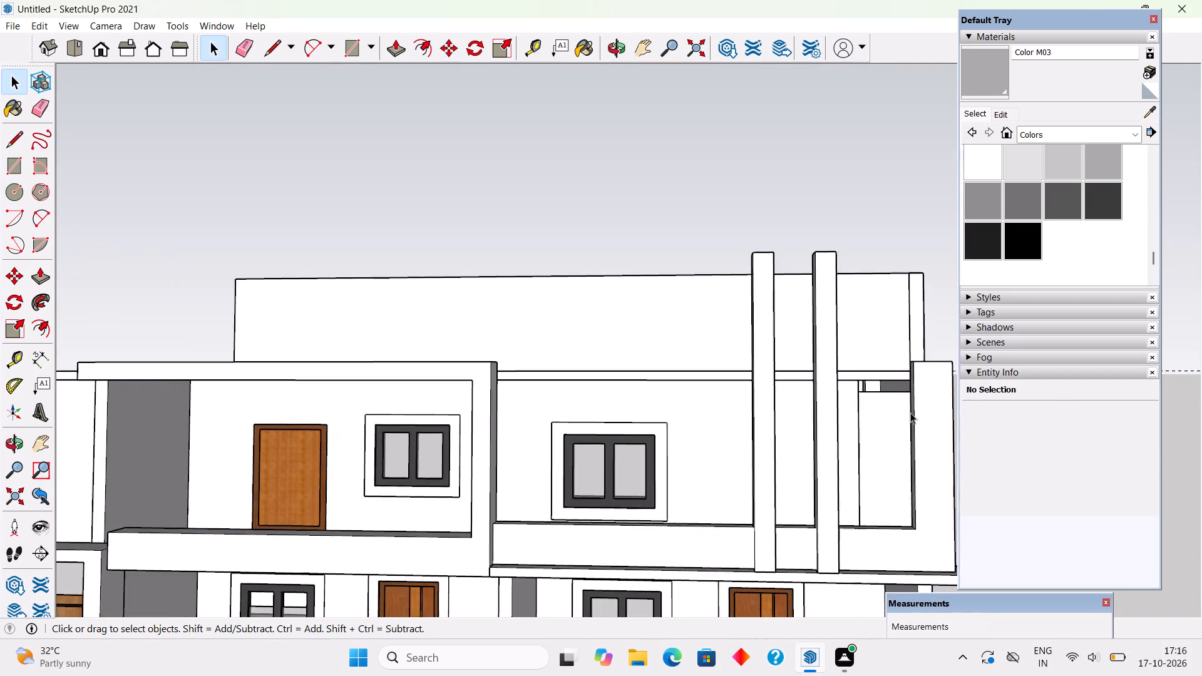
scroll(910, 412, "up", 5)
middle_click_drag(903, 414, 895, 482)
scroll(856, 433, "up", 3)
scroll(856, 433, "down", 1)
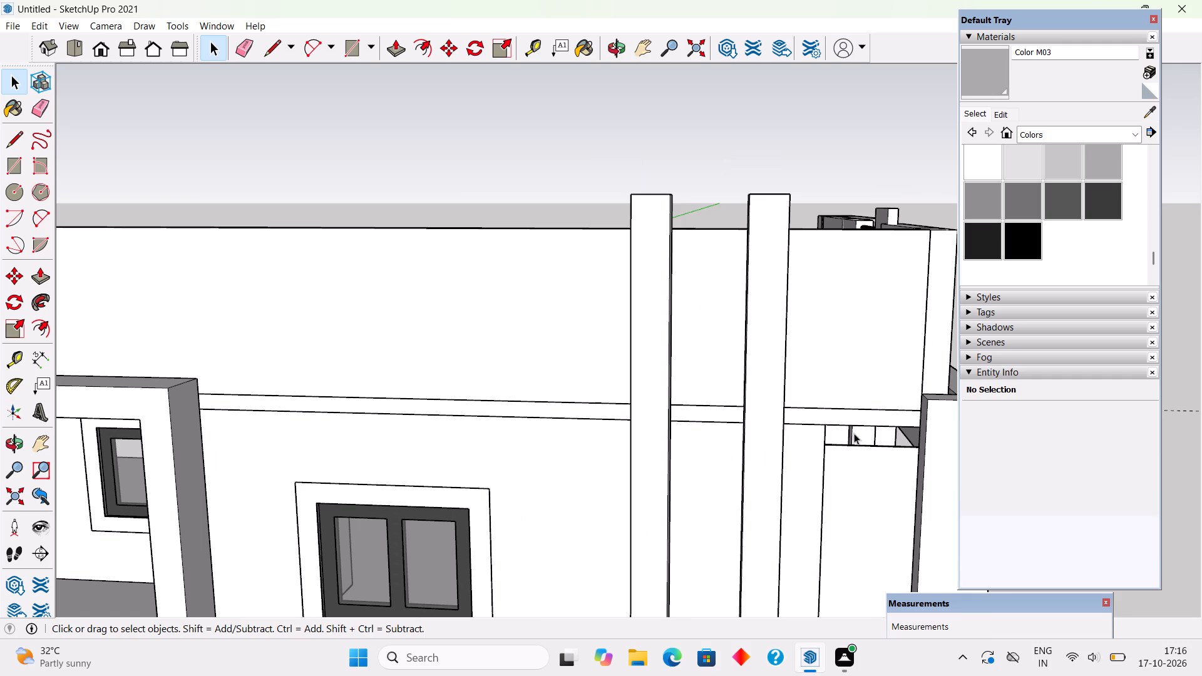
scroll(854, 433, "down", 11)
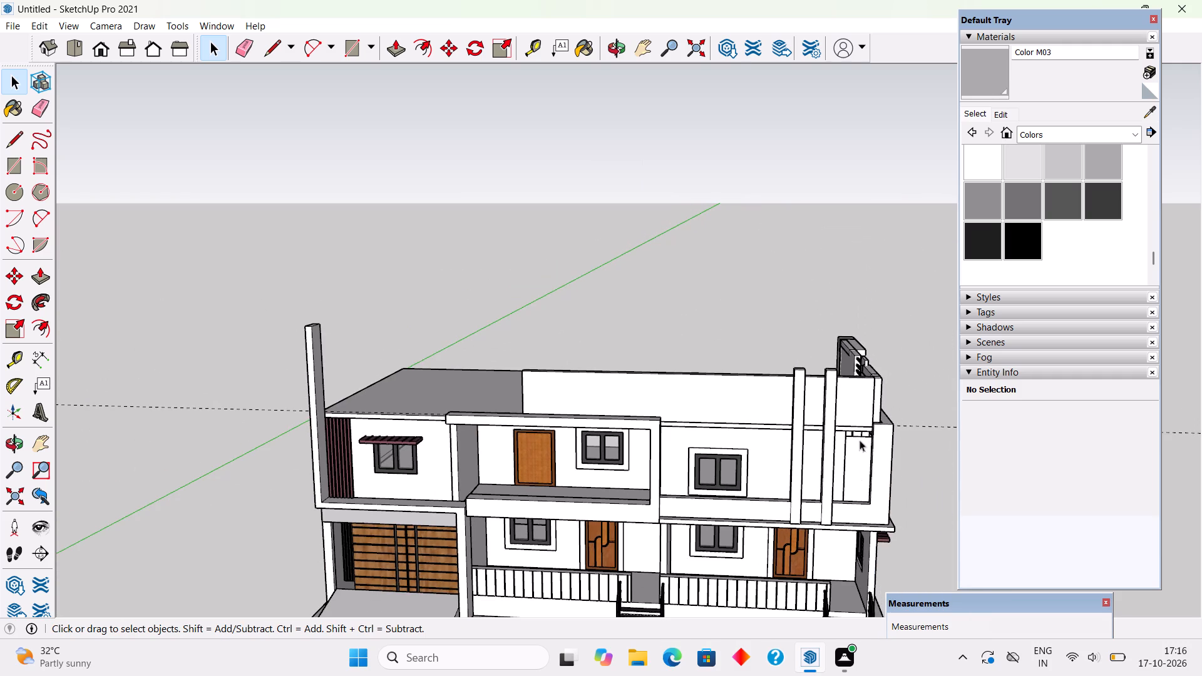
middle_click_drag(813, 482, 886, 415)
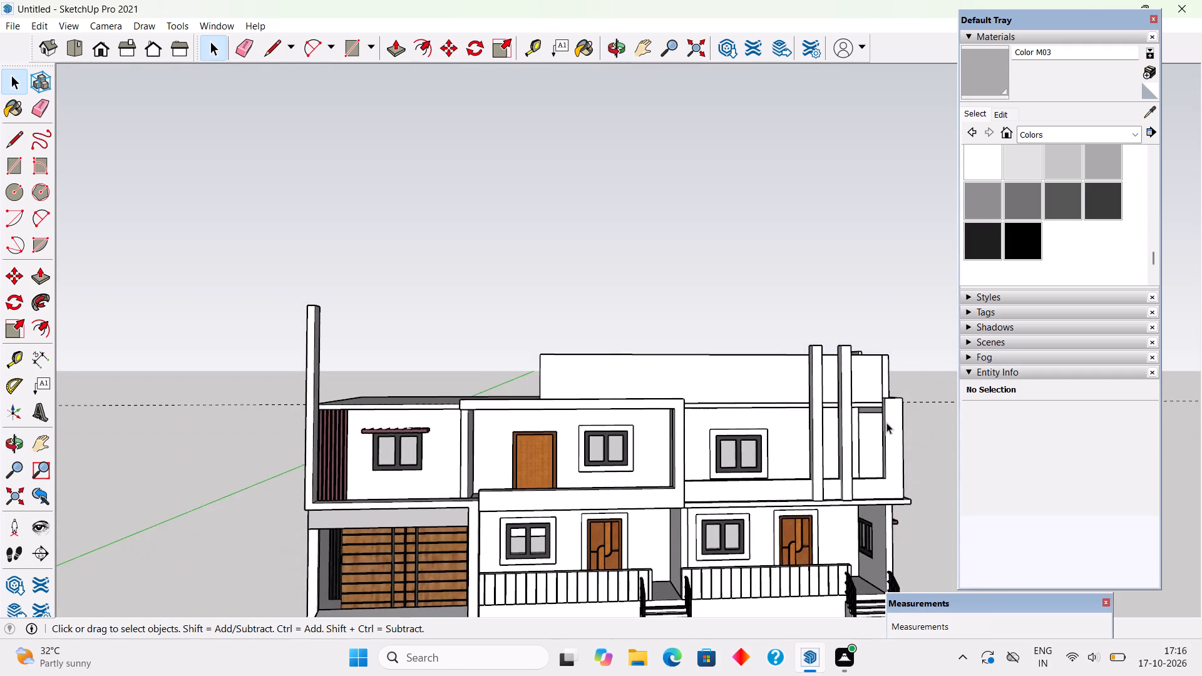
scroll(886, 422, "down", 1)
scroll(883, 441, "up", 3)
middle_click_drag(820, 471, 591, 390)
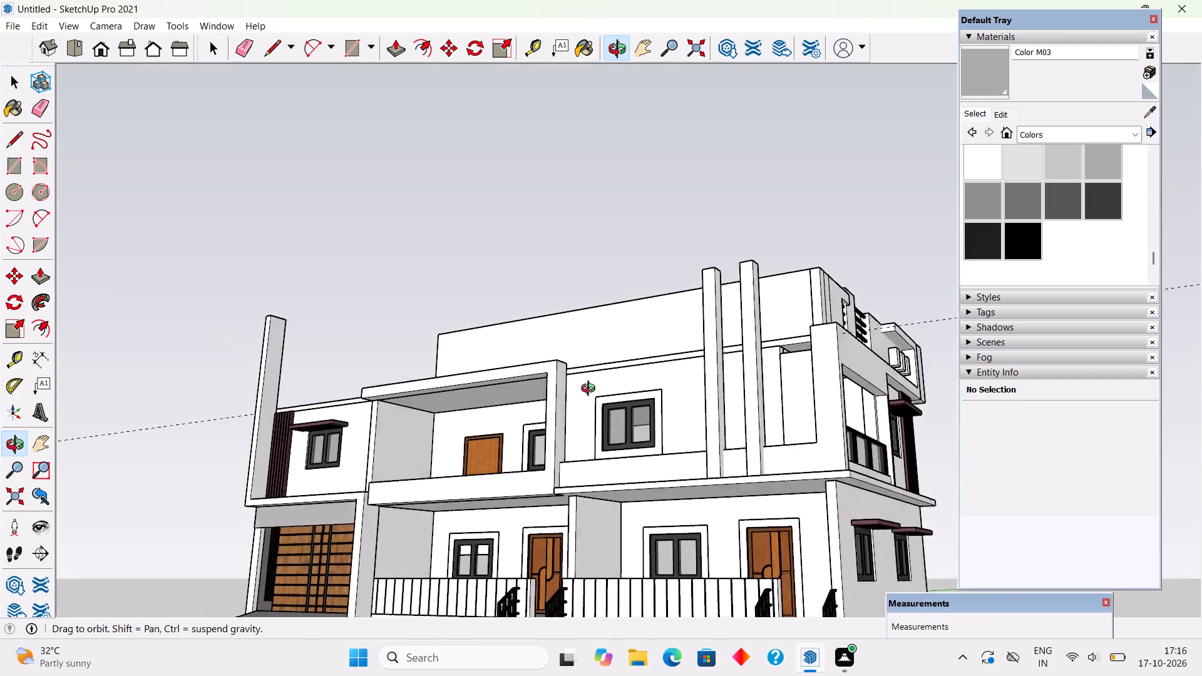
middle_click_drag(591, 390, 823, 462)
scroll(823, 462, "down", 2)
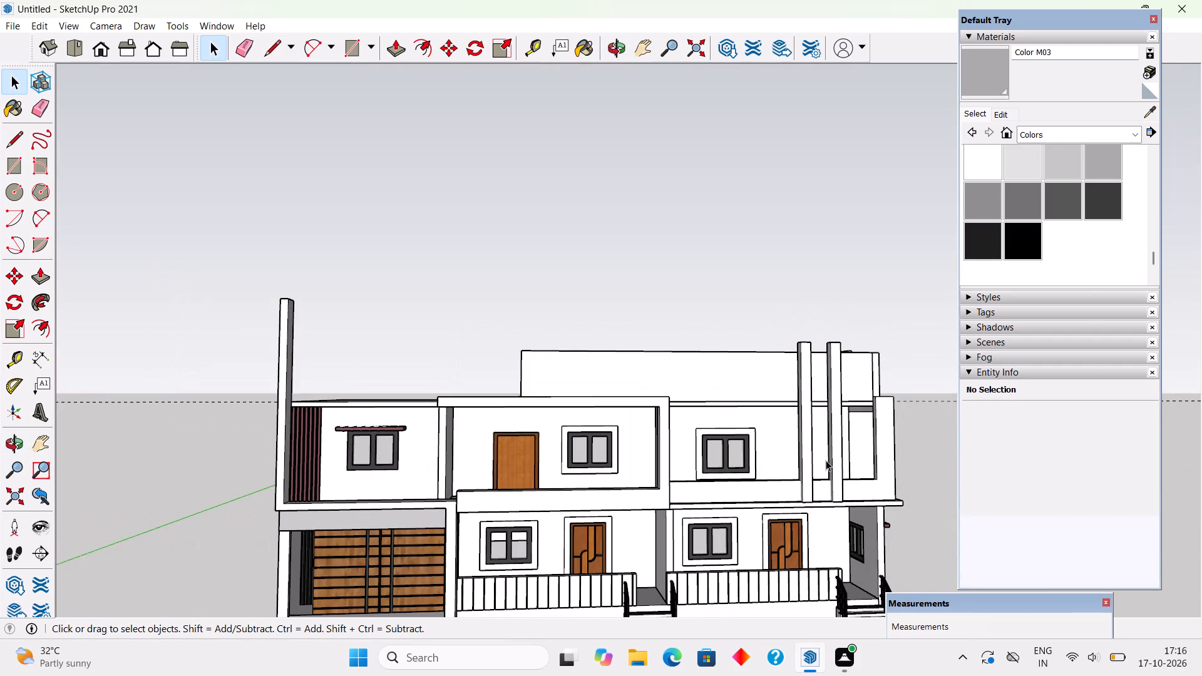
scroll(826, 460, "down", 2)
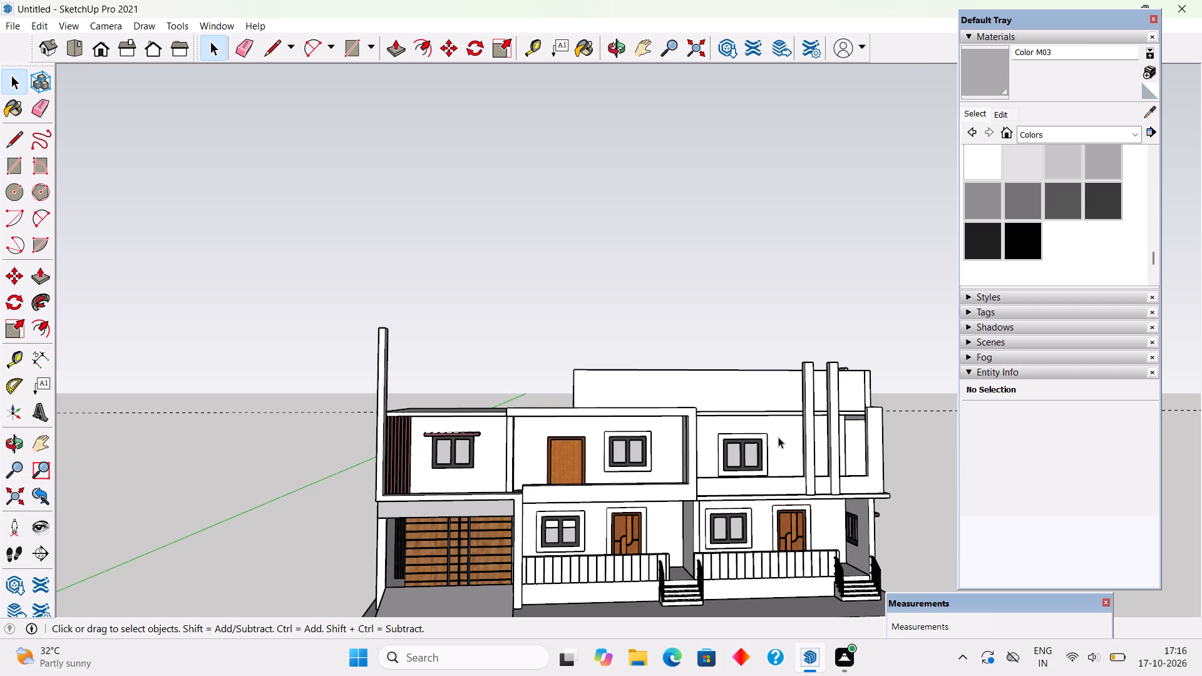
middle_click_drag(733, 470, 478, 445)
middle_click_drag(619, 468, 493, 414)
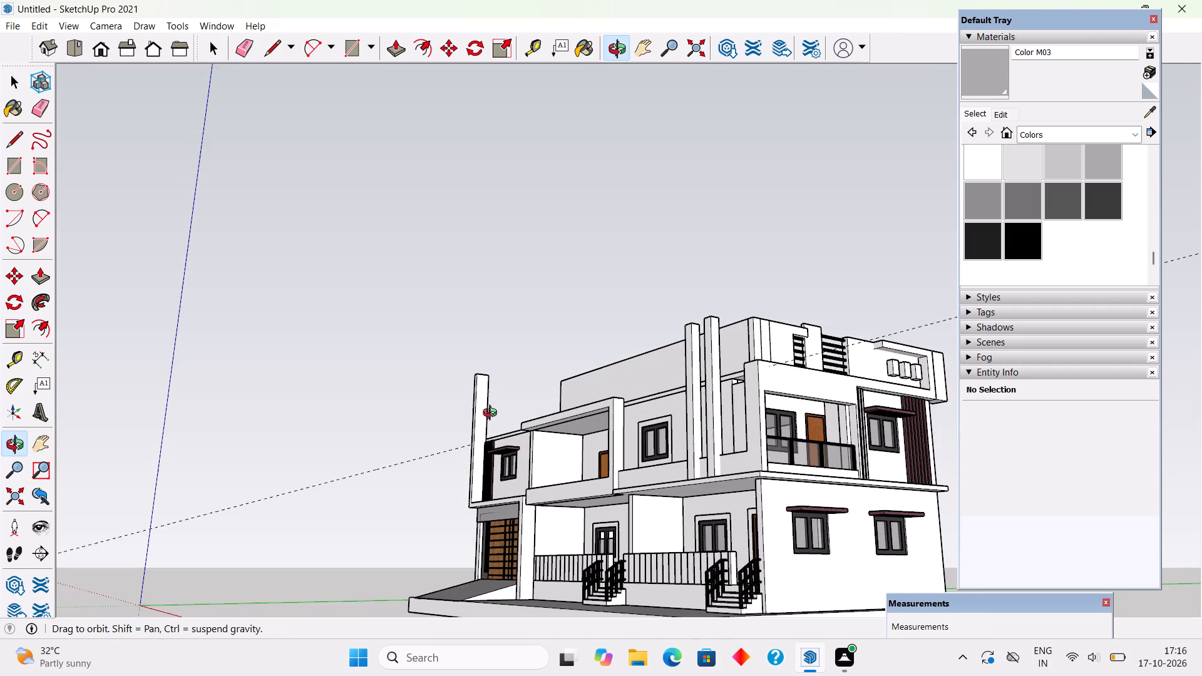
Examine the pillar pair, roof parapet, balcony frame and neighbouring upper-floor facade from the front, side and above.
middle_click_drag(493, 414, 552, 419)
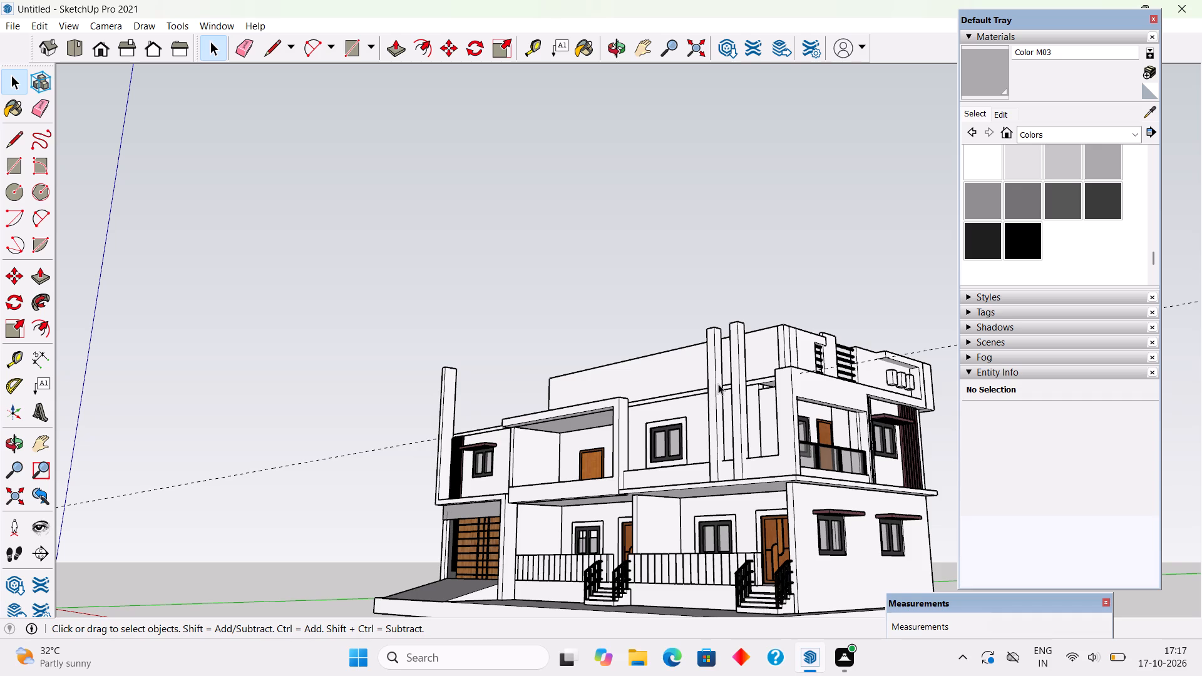
middle_click_drag(761, 411, 781, 520)
scroll(767, 469, "up", 2)
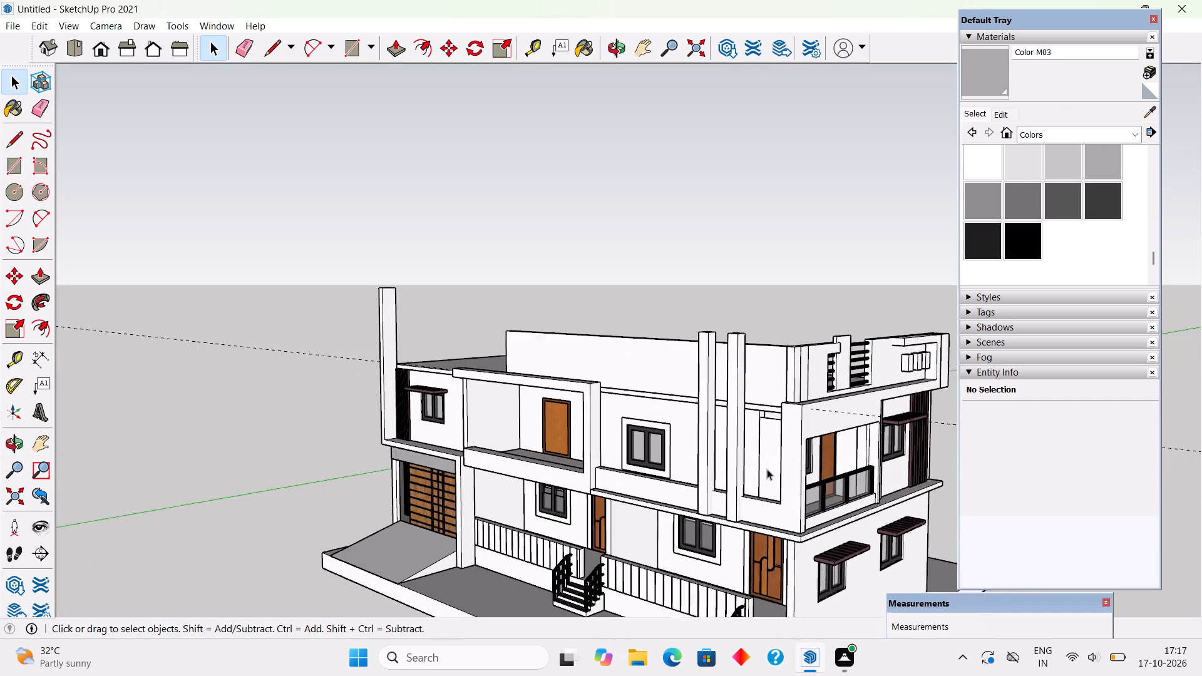
scroll(767, 469, "up", 3)
middle_click_drag(778, 498, 552, 459)
middle_click_drag(577, 449, 623, 471)
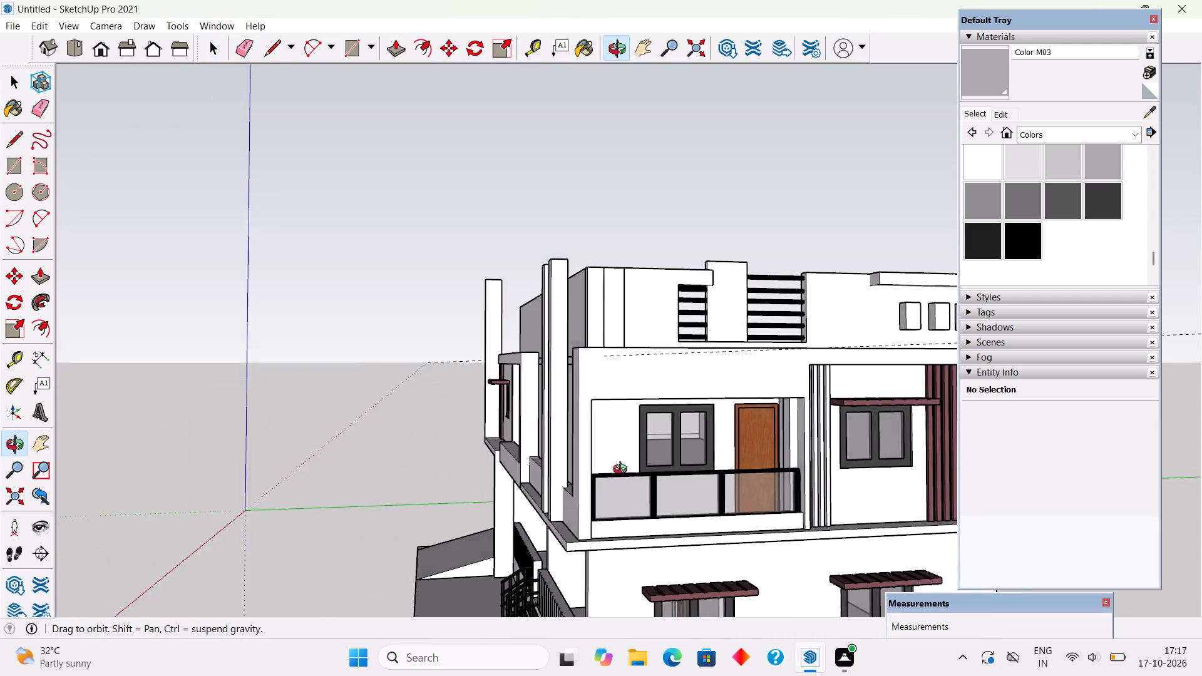
middle_click_drag(623, 471, 1010, 508)
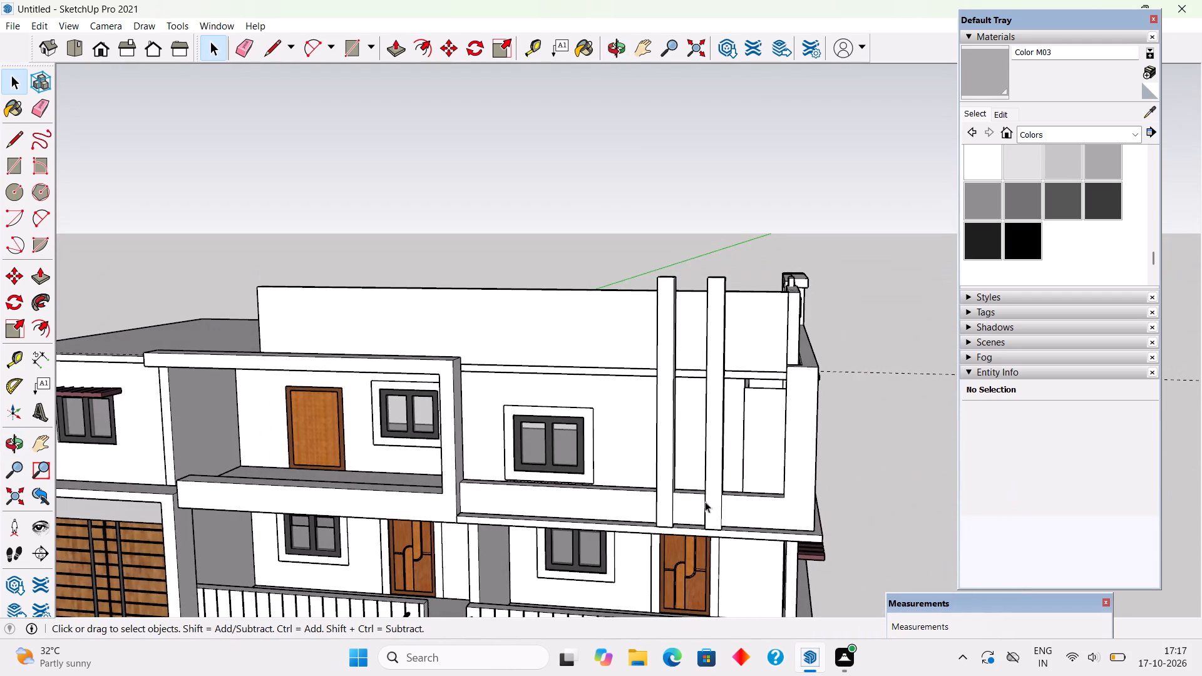
middle_click_drag(689, 491, 798, 473)
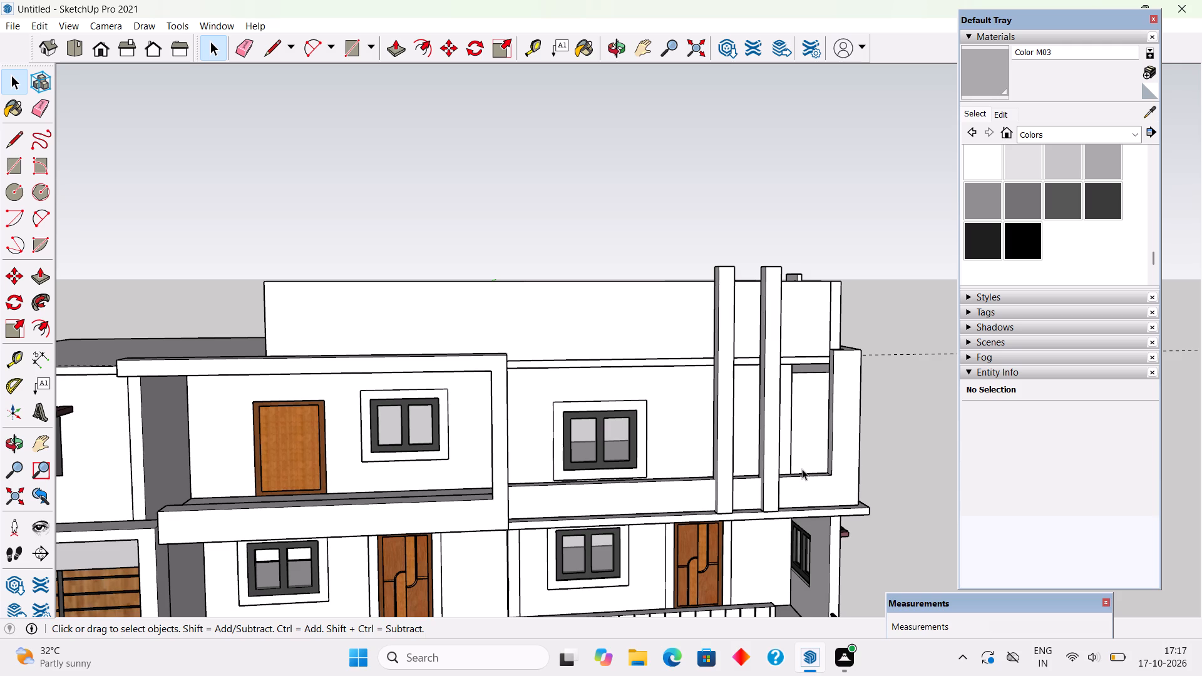
scroll(803, 468, "down", 2)
scroll(804, 468, "up", 2)
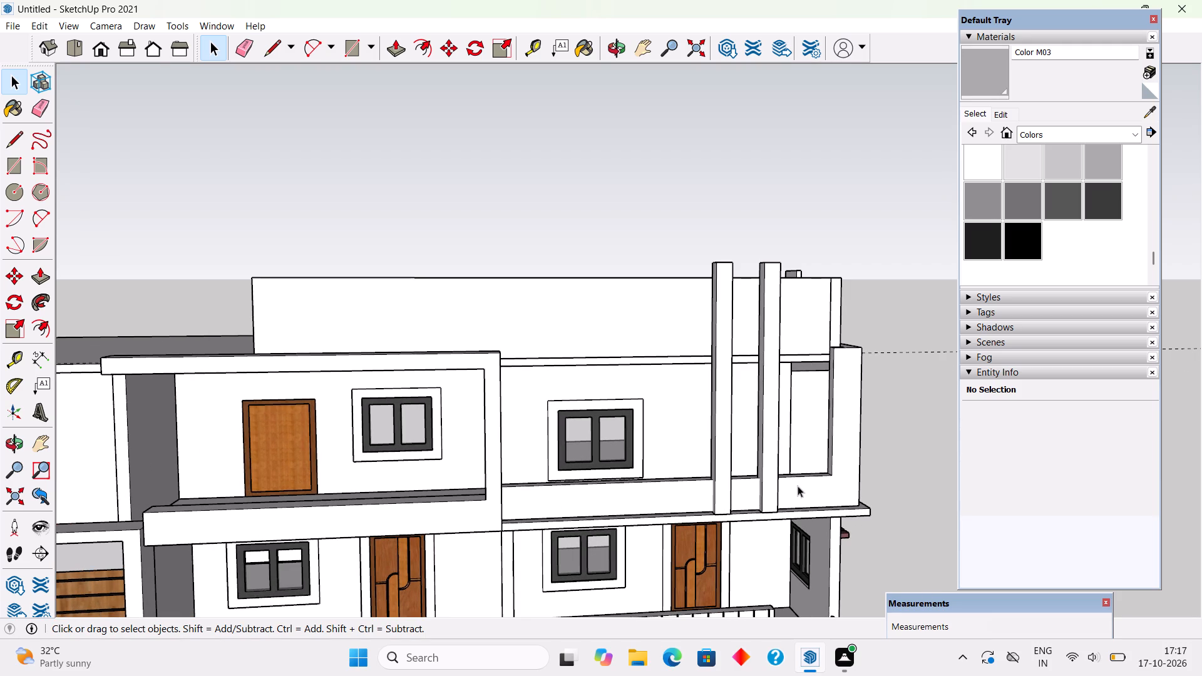
scroll(562, 495, "down", 2)
middle_click_drag(582, 499, 716, 495)
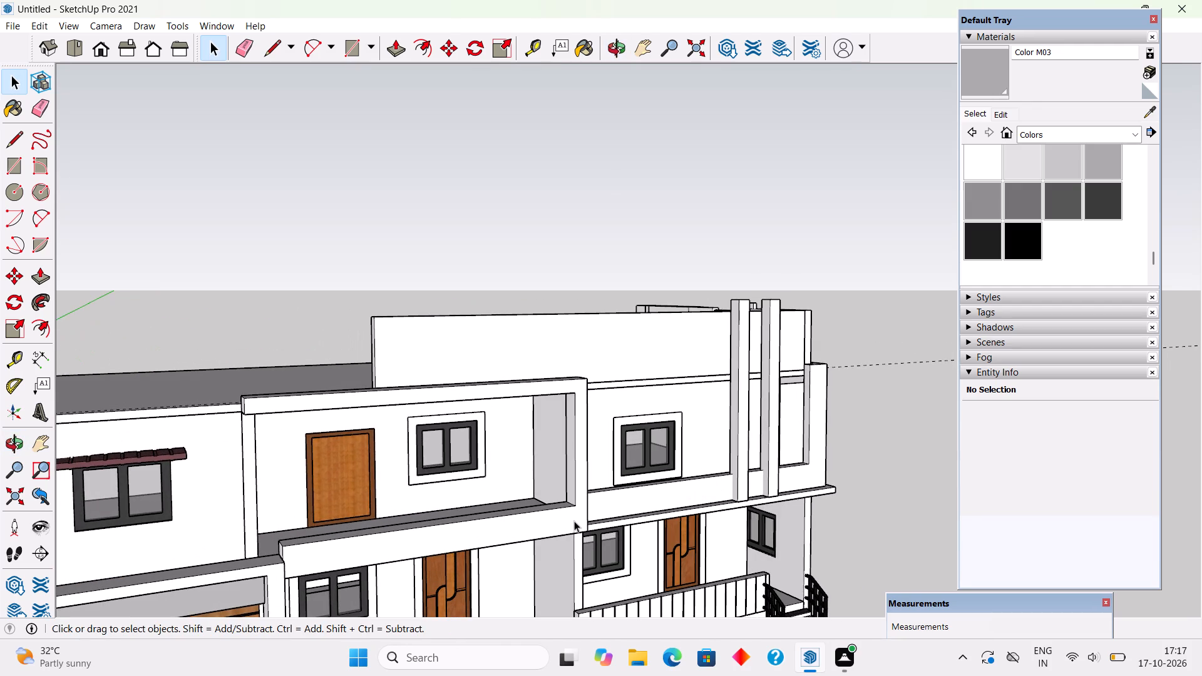
middle_click_drag(573, 523, 646, 551)
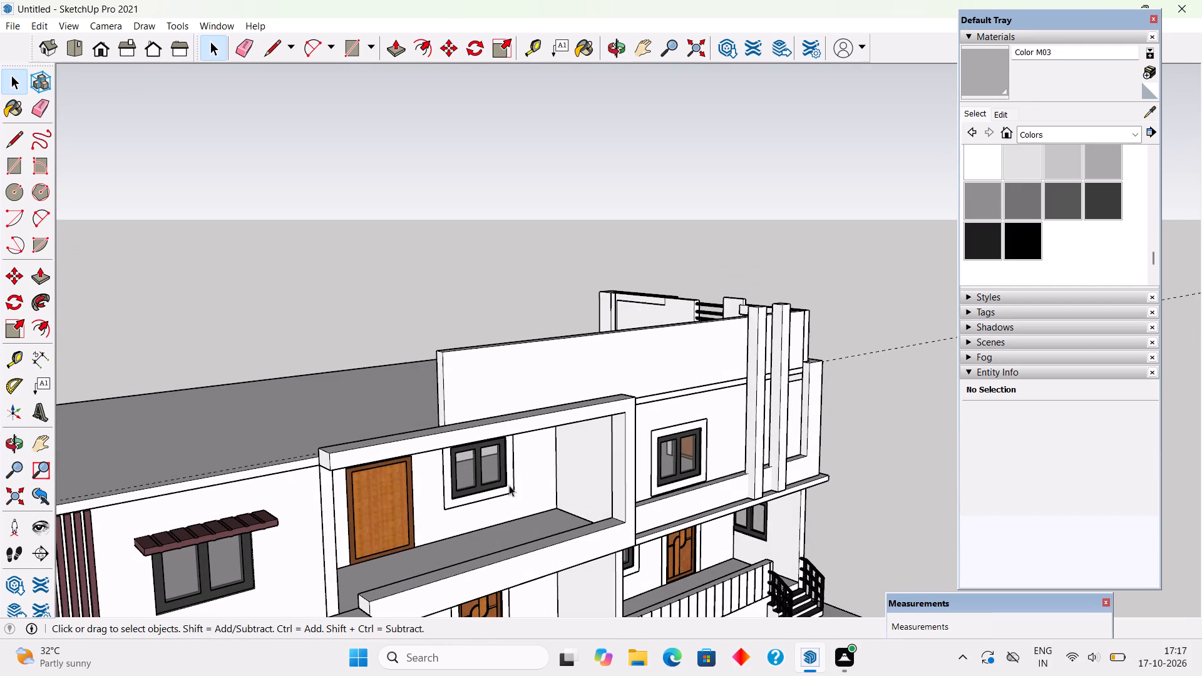
Place a vertical guide 1.5' from the wall edge beside the balcony door, toward the window with the tiled awning.
scroll(505, 476, "down", 3)
scroll(351, 584, "up", 9)
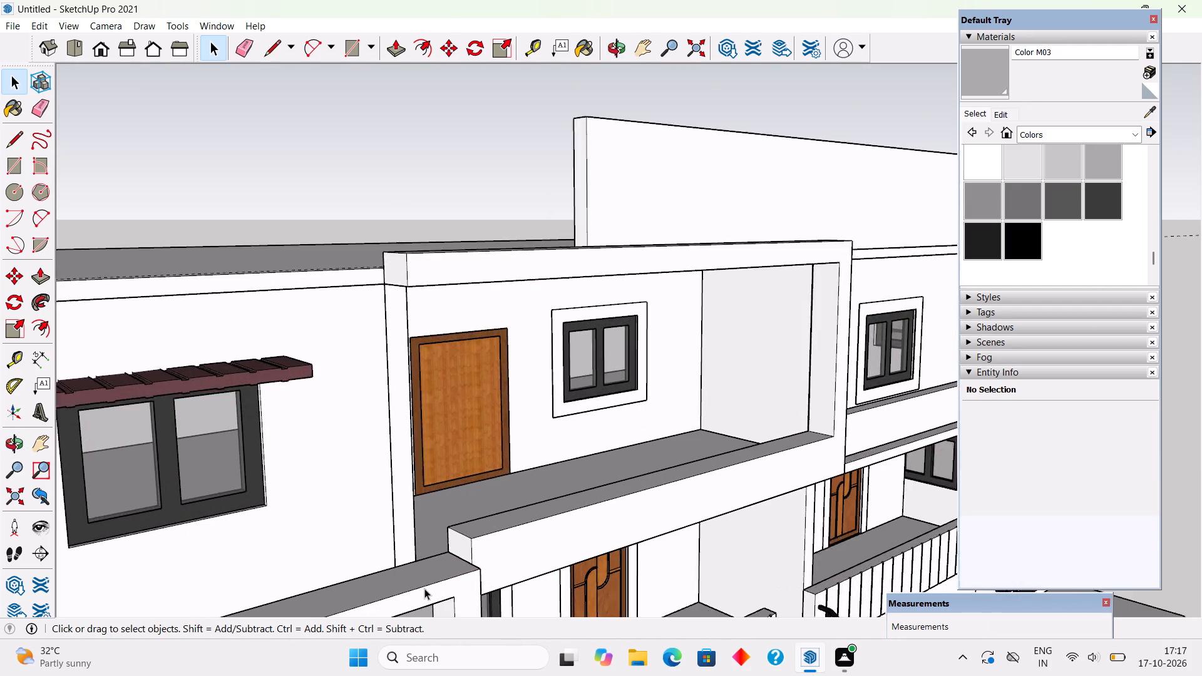
scroll(424, 588, "up", 3)
middle_click_drag(438, 570, 460, 540)
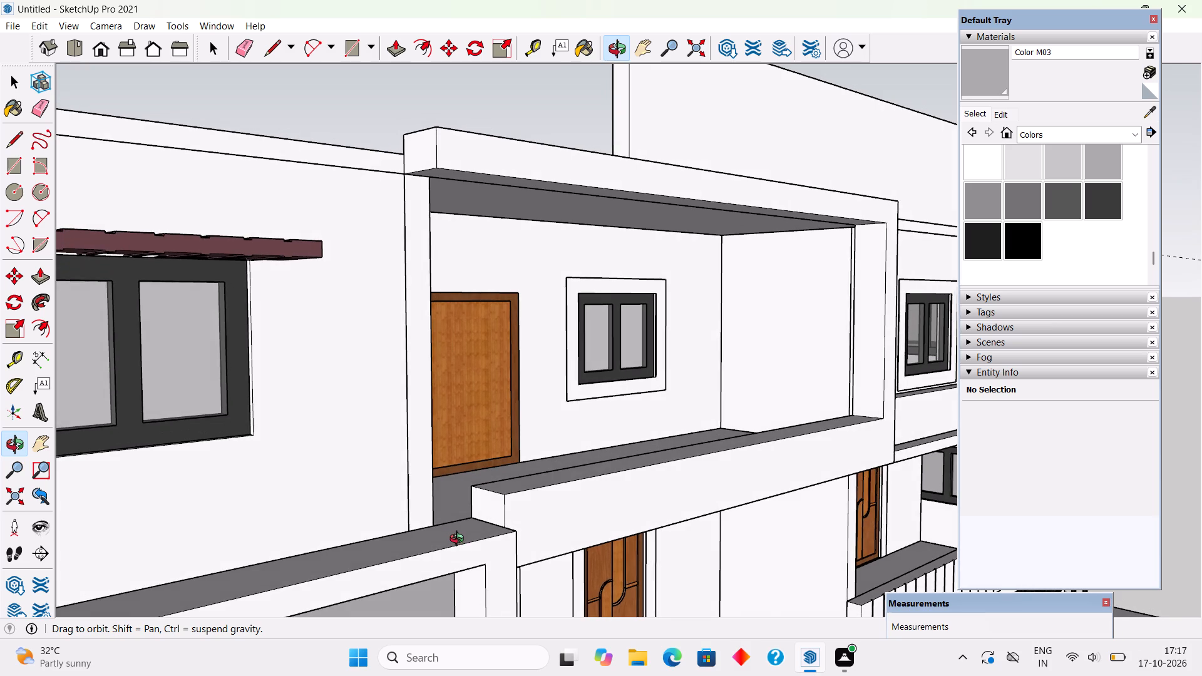
middle_click_drag(460, 540, 469, 550)
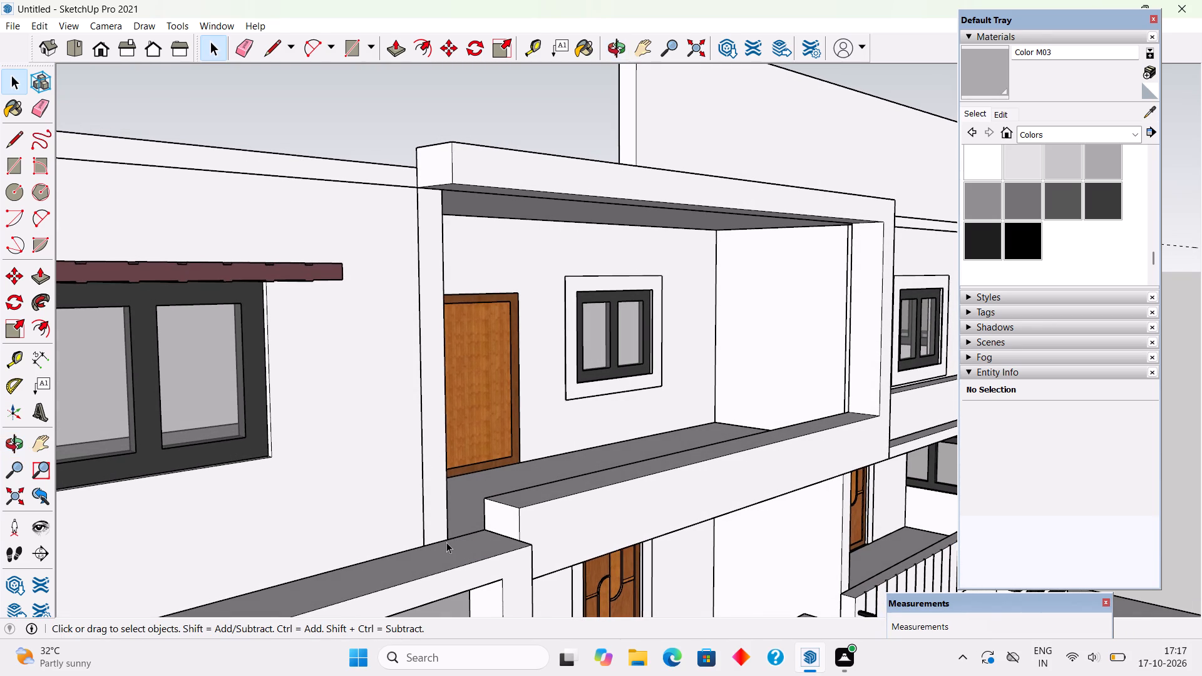
key("t")
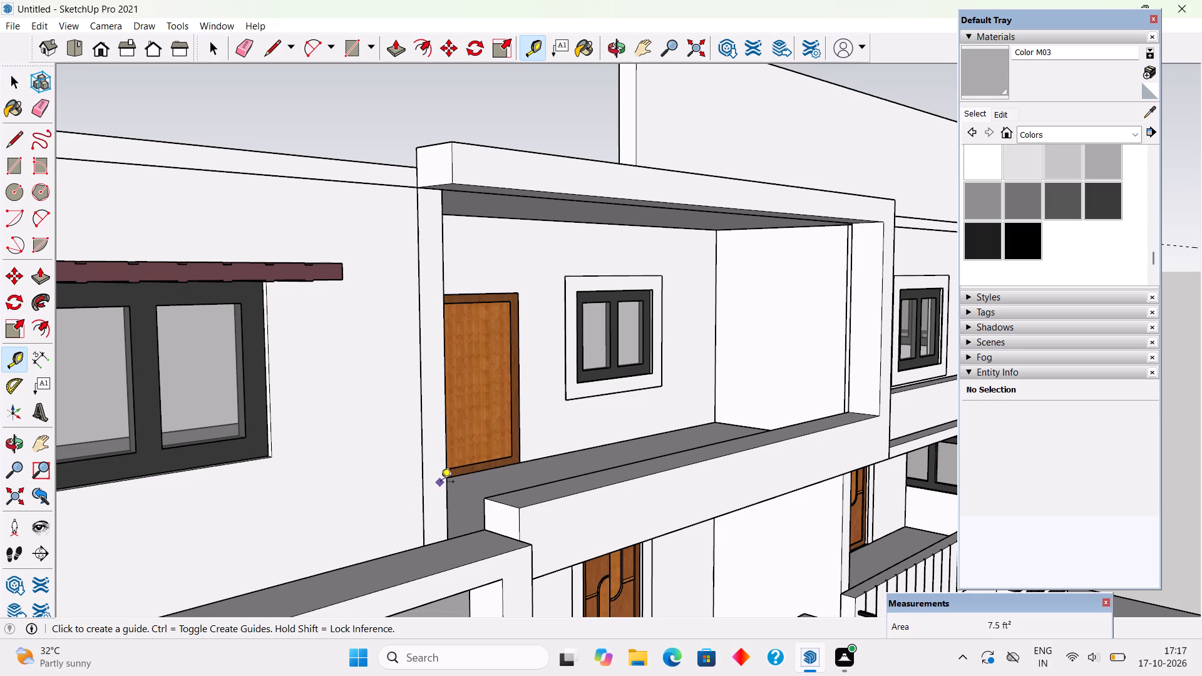
left_click(444, 478)
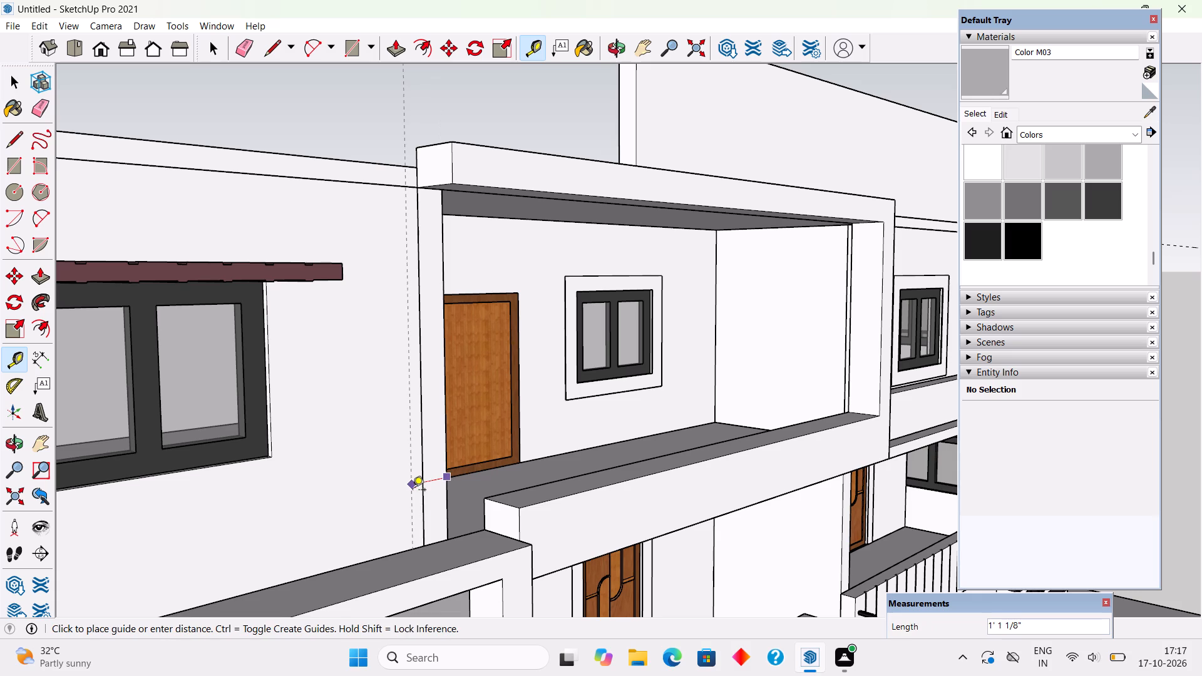
type("1.5'")
key("Return")
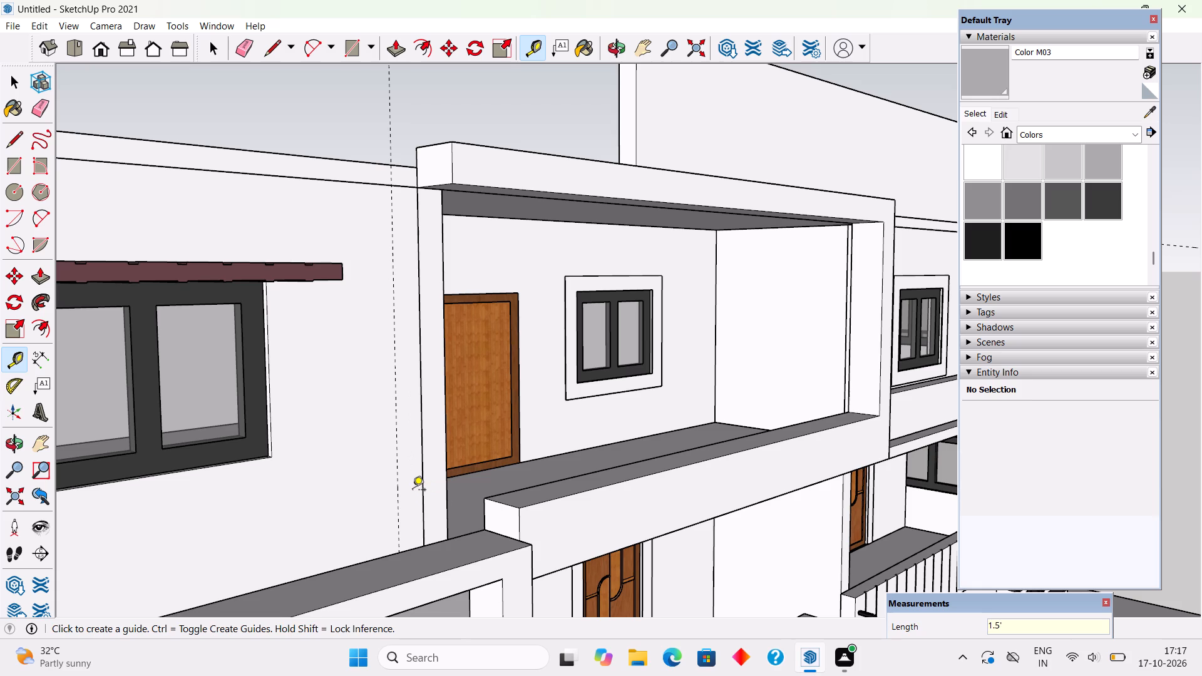
Push/Pull the front roof parapet's free end along the roof edge as far as the tall corner pillar above the garage.
scroll(413, 491, "down", 6)
scroll(340, 454, "down", 3)
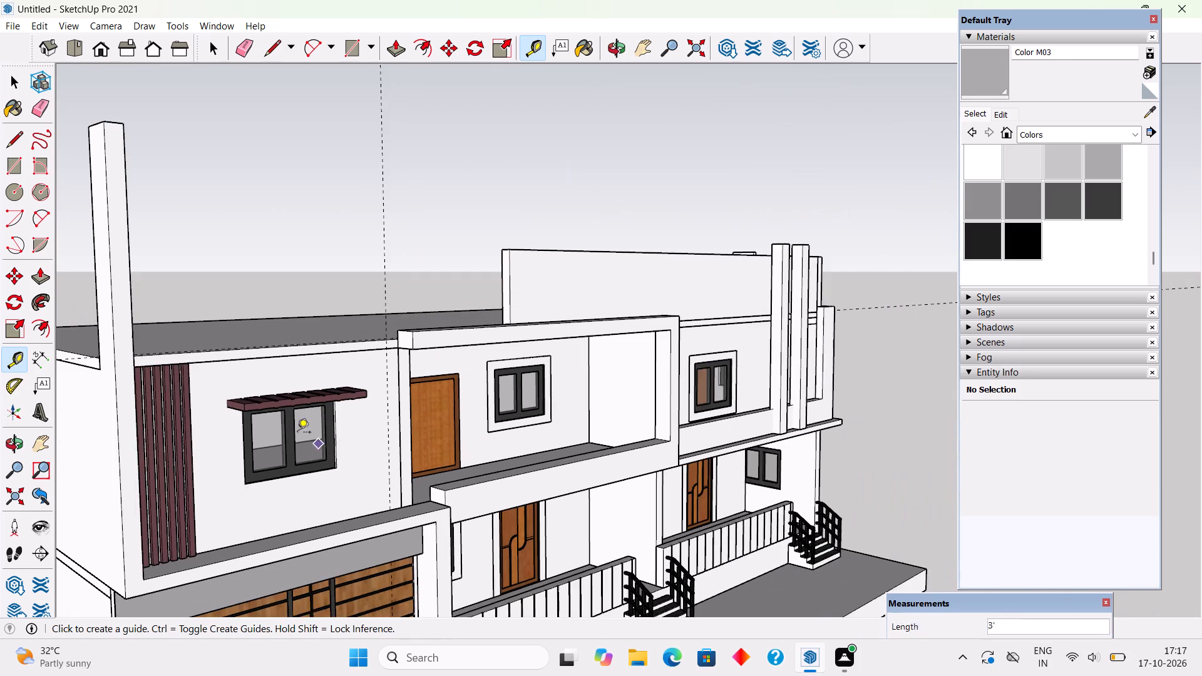
scroll(274, 426, "down", 1)
middle_click_drag(274, 427, 359, 453)
scroll(532, 347, "up", 4)
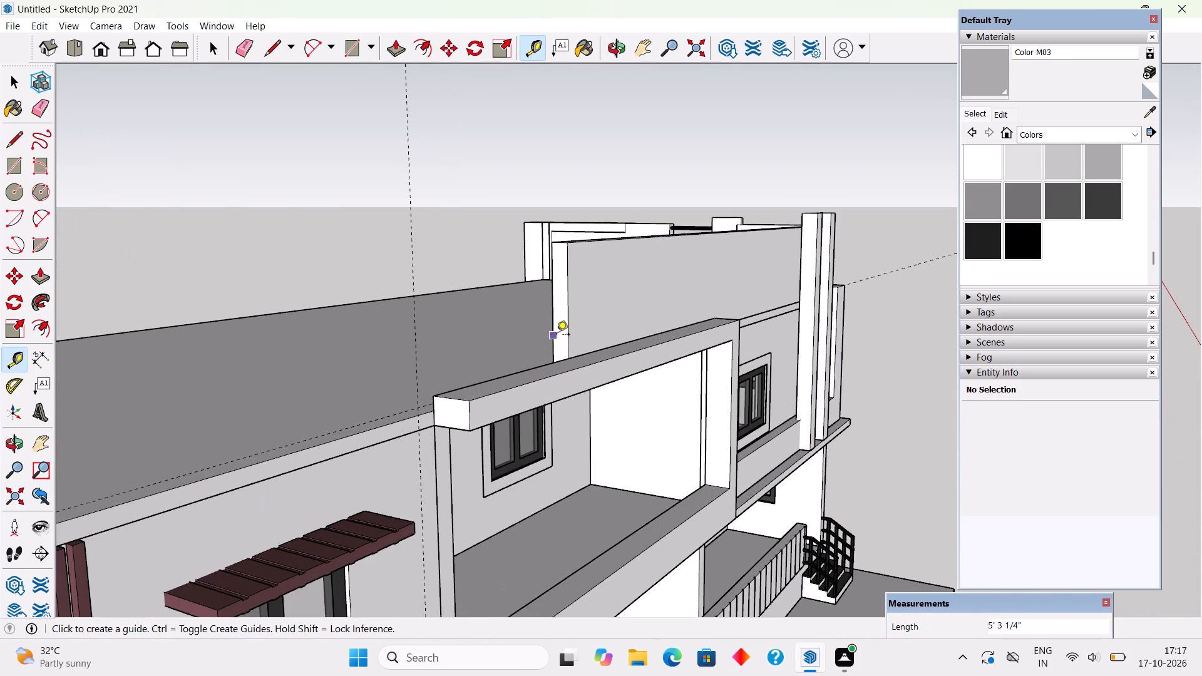
key("space")
triple_click(557, 335)
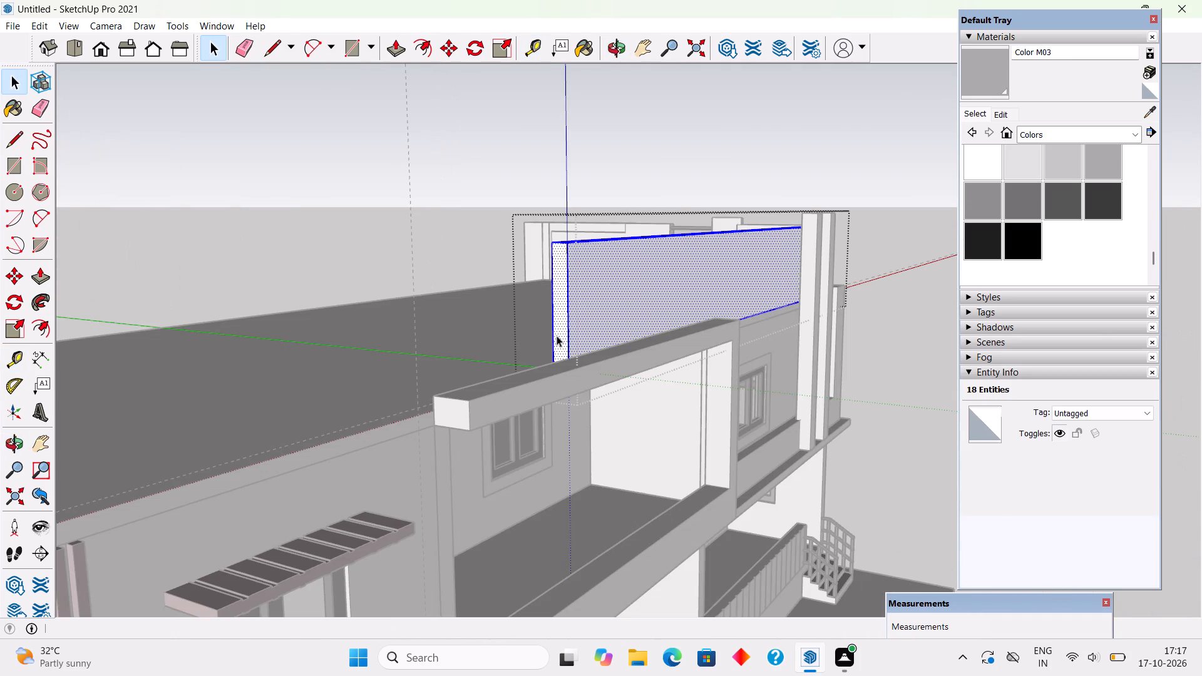
key("p")
left_click(557, 335)
scroll(451, 363, "down", 8)
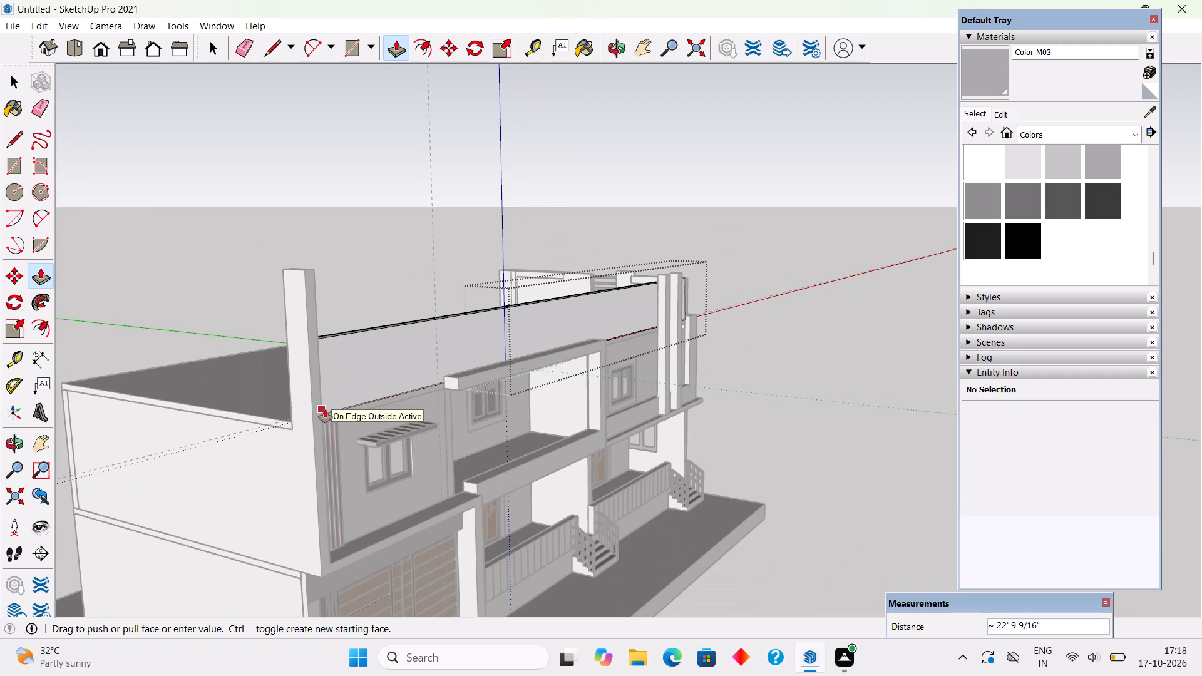
left_click(325, 409)
key("space")
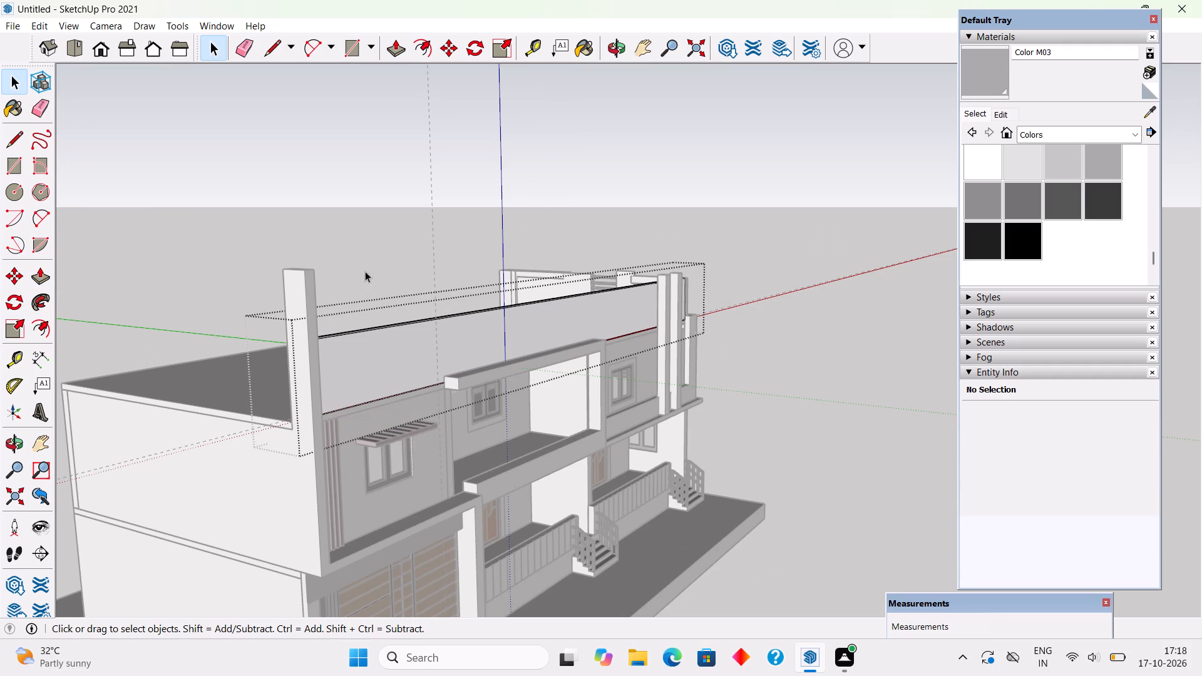
left_click(374, 221)
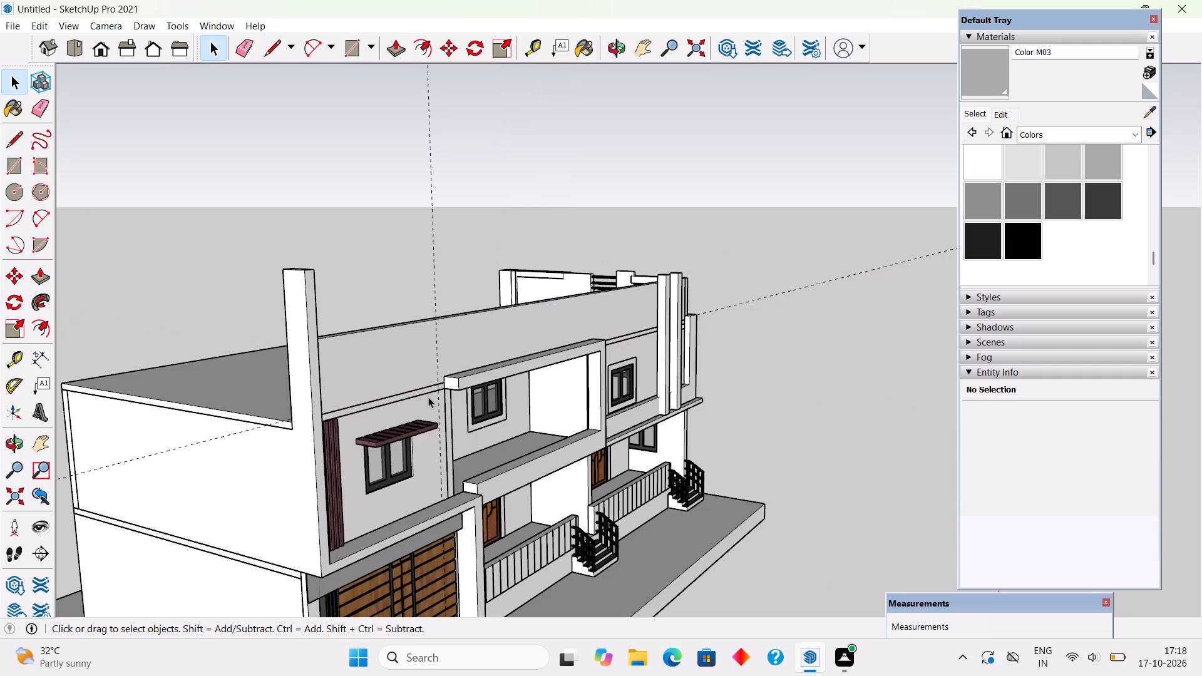
Push the free end of the balcony frame's top beam back 2' to line up with the end of the lower beam.
scroll(430, 395, "up", 10)
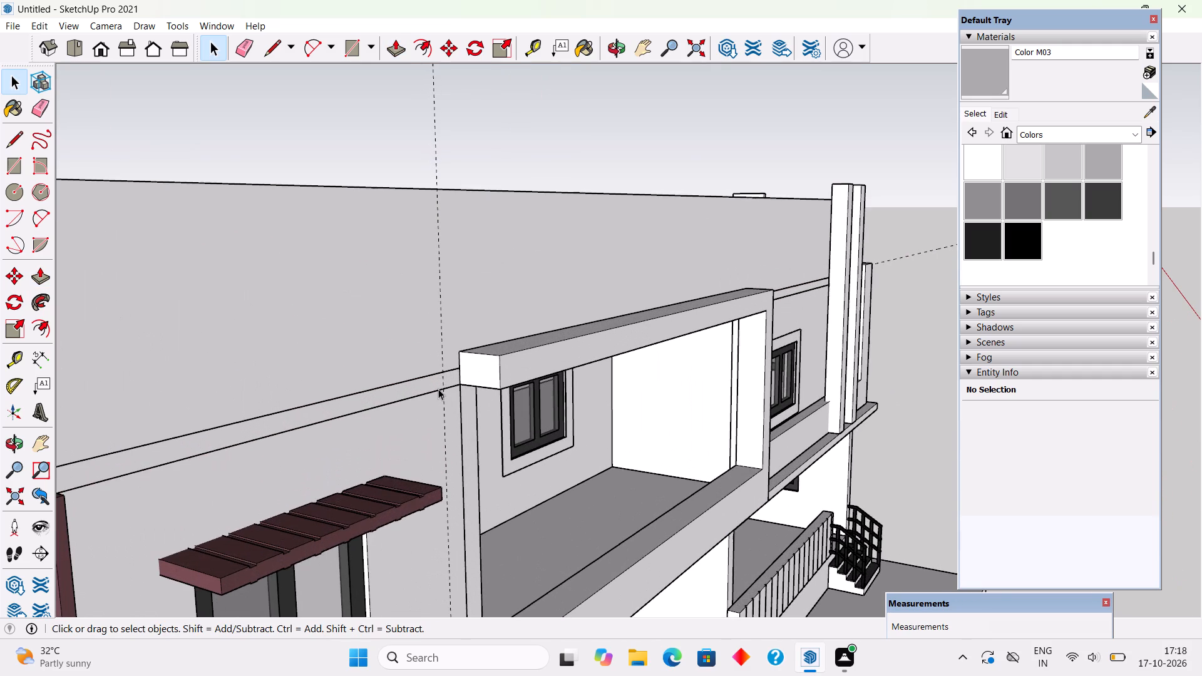
middle_click_drag(424, 356, 304, 312)
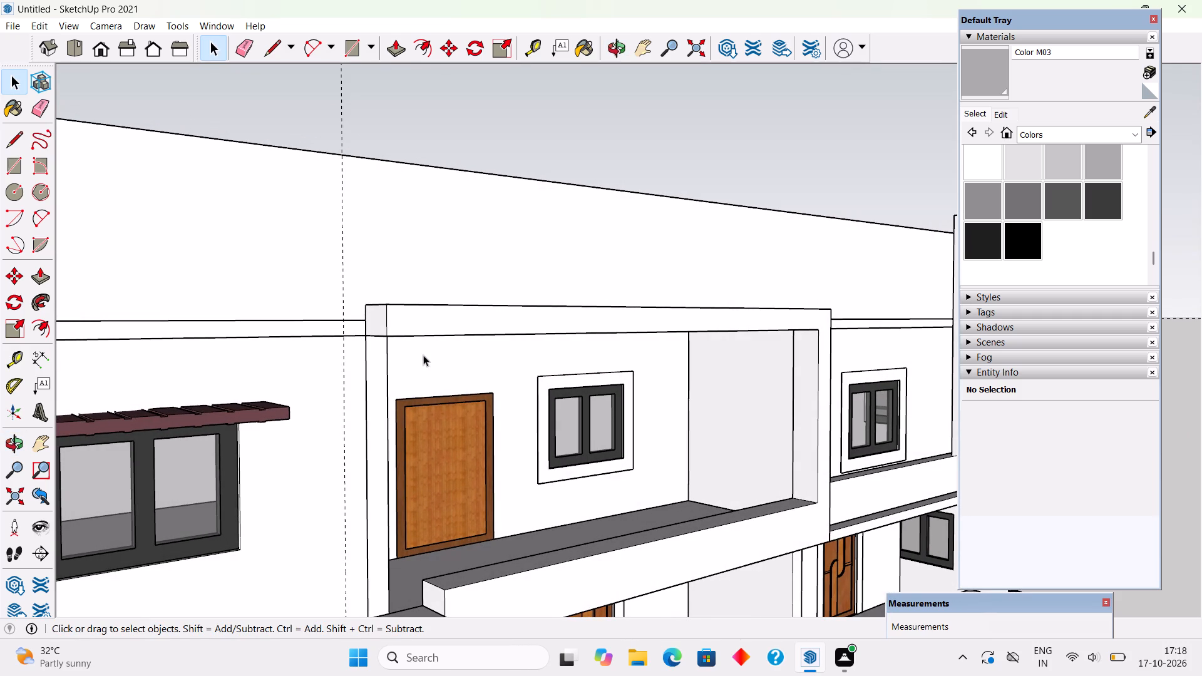
scroll(428, 351, "down", 3)
triple_click(391, 332)
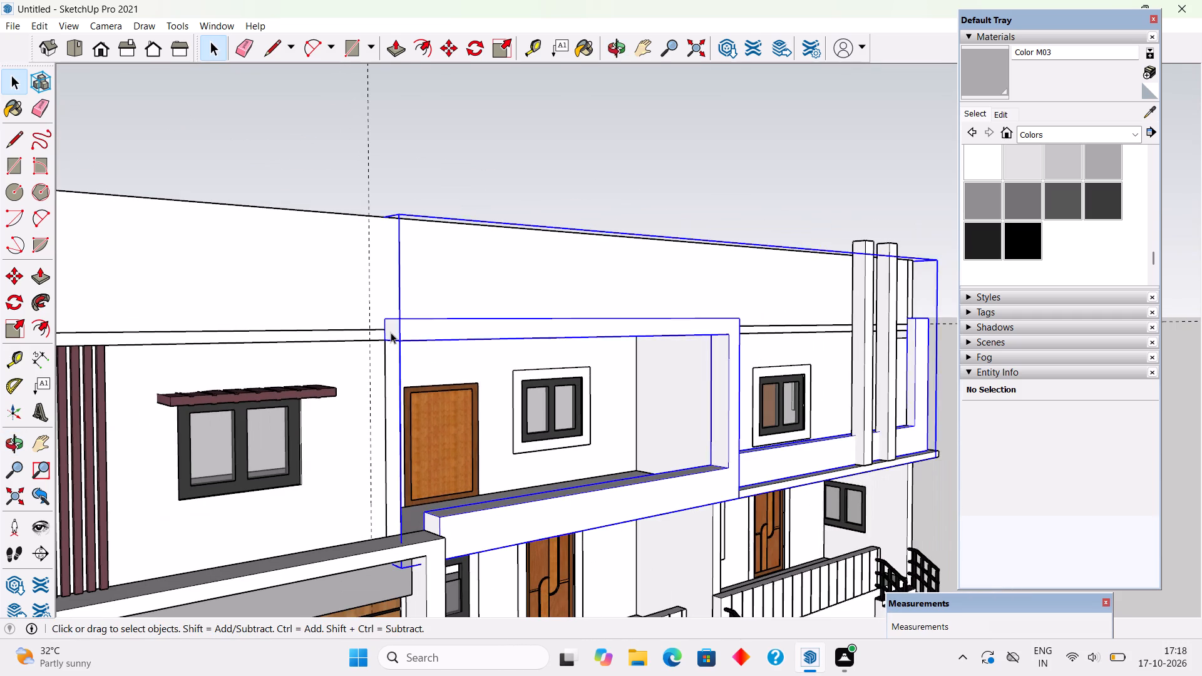
left_click(391, 332)
key("p")
left_click(391, 332)
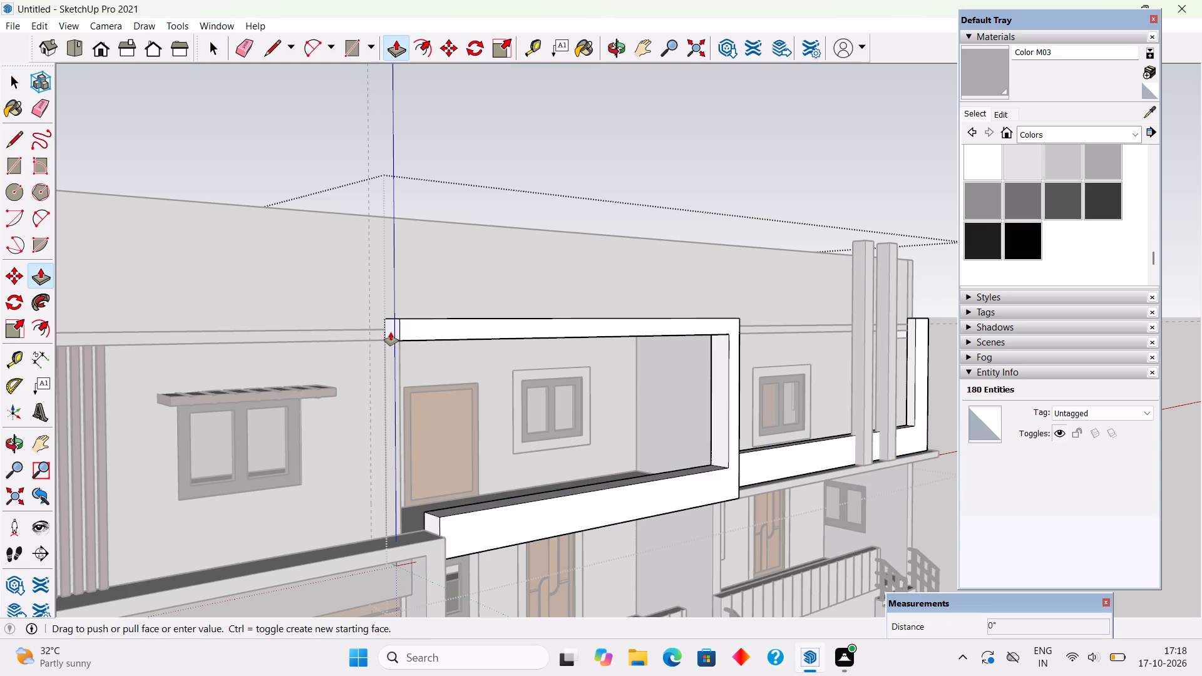
left_click(433, 510)
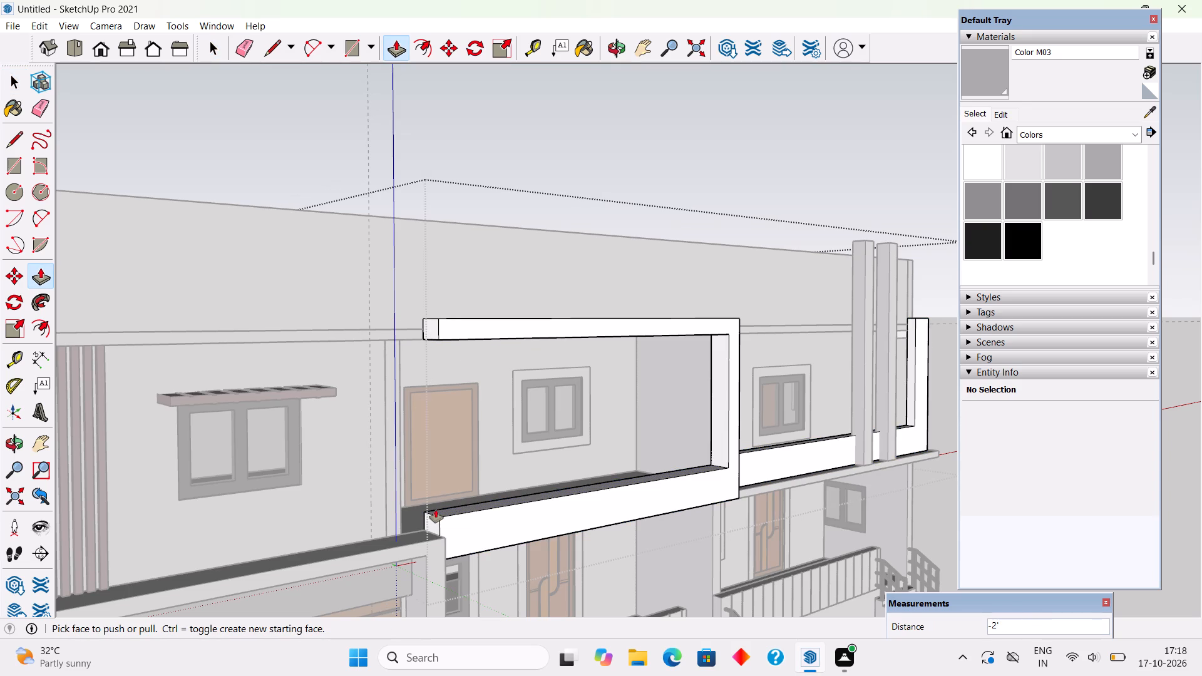
key("space")
left_click(465, 153)
Add a second vertical guide 1' 6" from the first and draw a 1' 6" by 15' 1 1/4" rectangle between them, down from the parapet top.
middle_click_drag(450, 383, 408, 395)
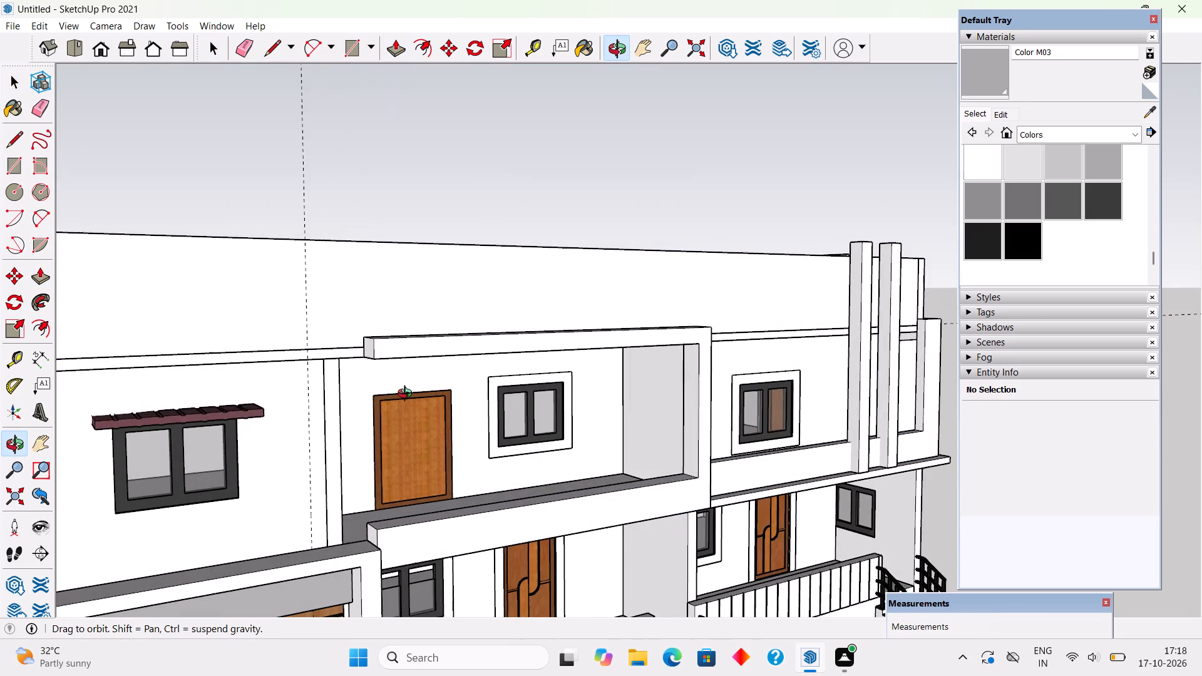
middle_click_drag(408, 395, 388, 405)
key("t")
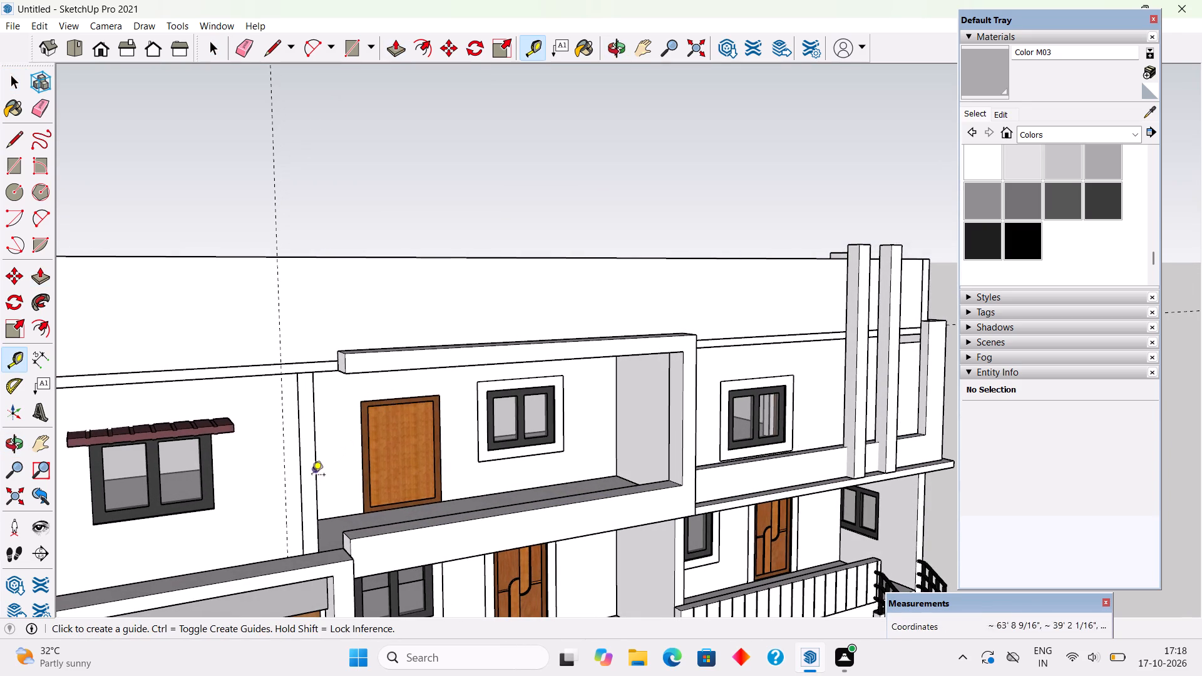
left_click(282, 443)
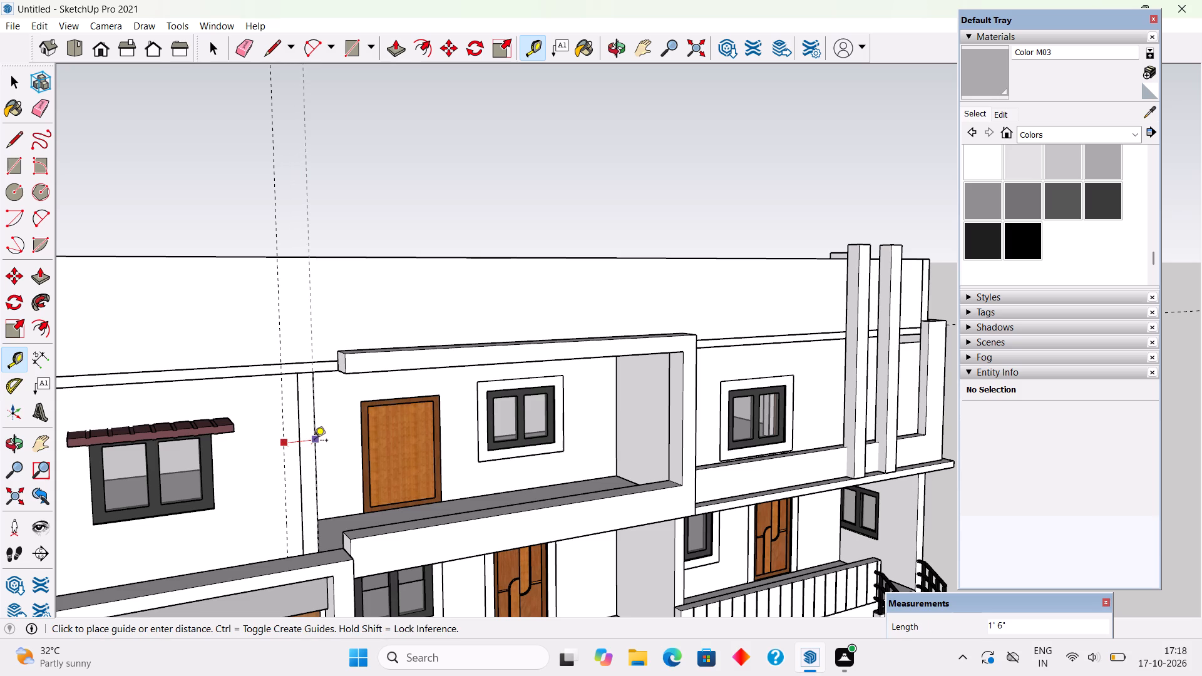
left_click(314, 441)
key("r")
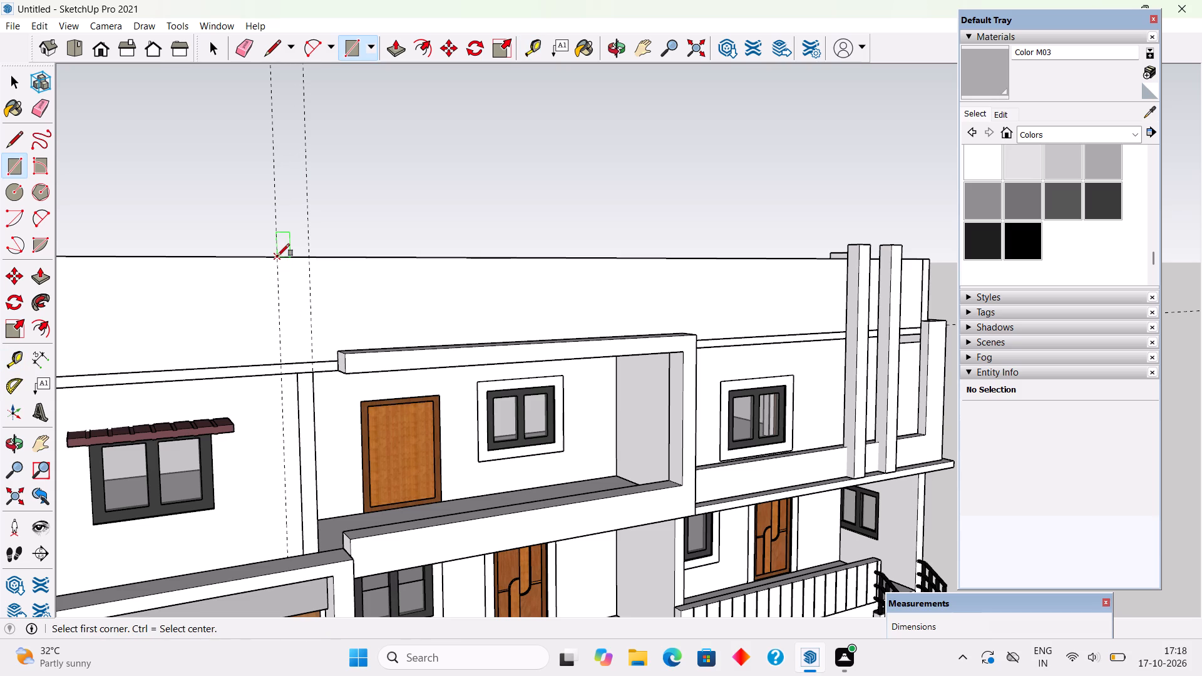
left_click(277, 256)
left_click(322, 551)
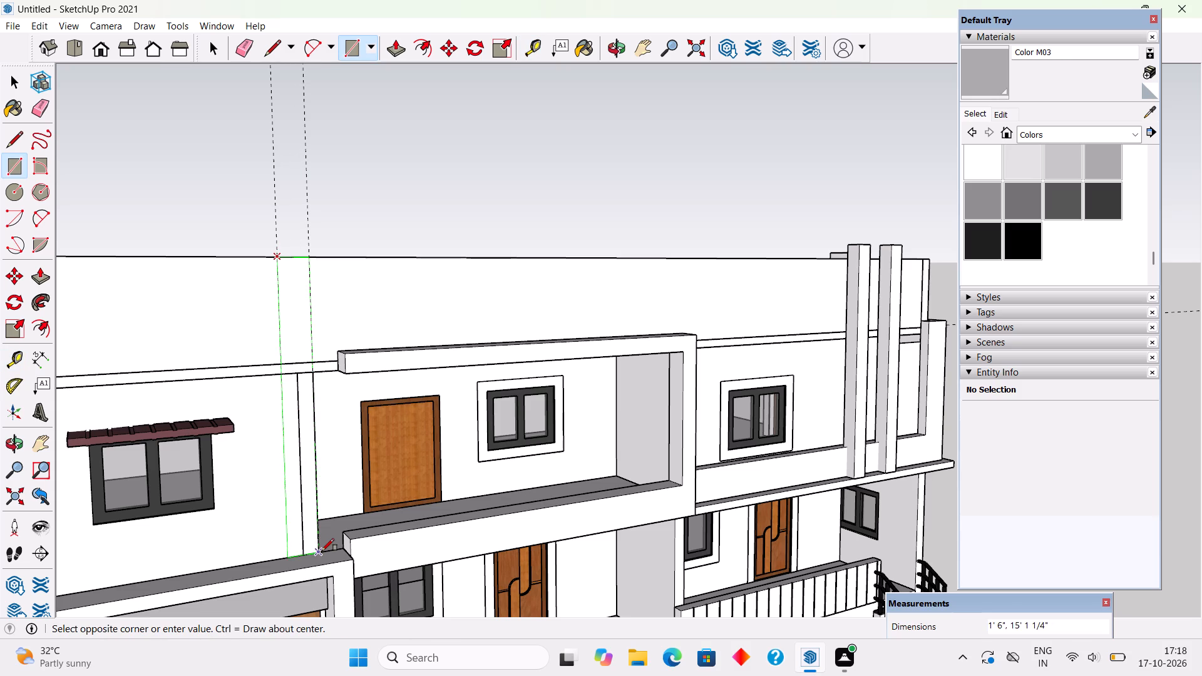
Push/Pull the tall rectangle beside the balcony door 9" outward from the facade to form a pillar.
key("p")
left_click(307, 511)
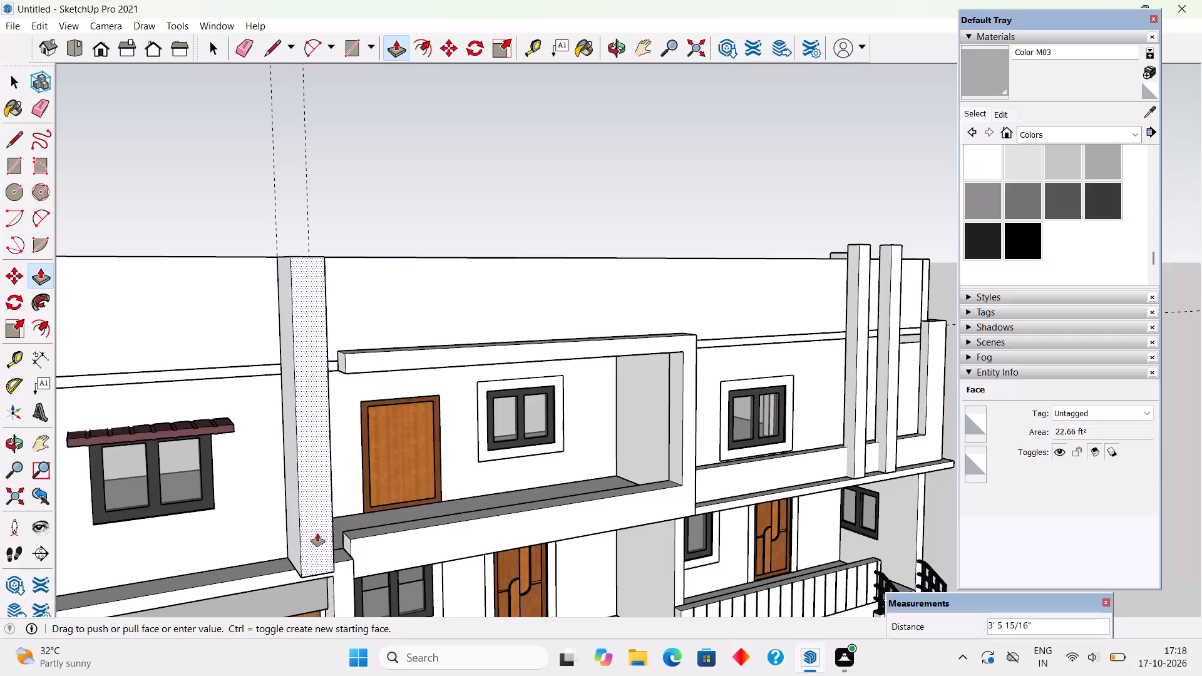
scroll(352, 525, "up", 6)
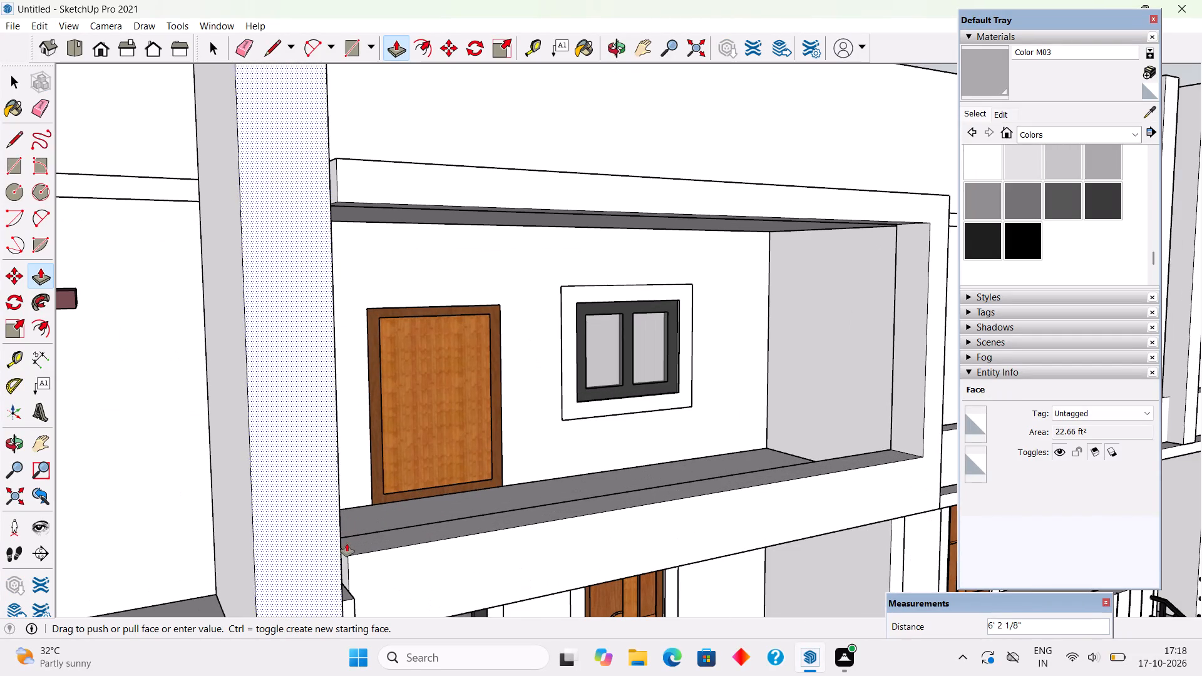
left_click(345, 545)
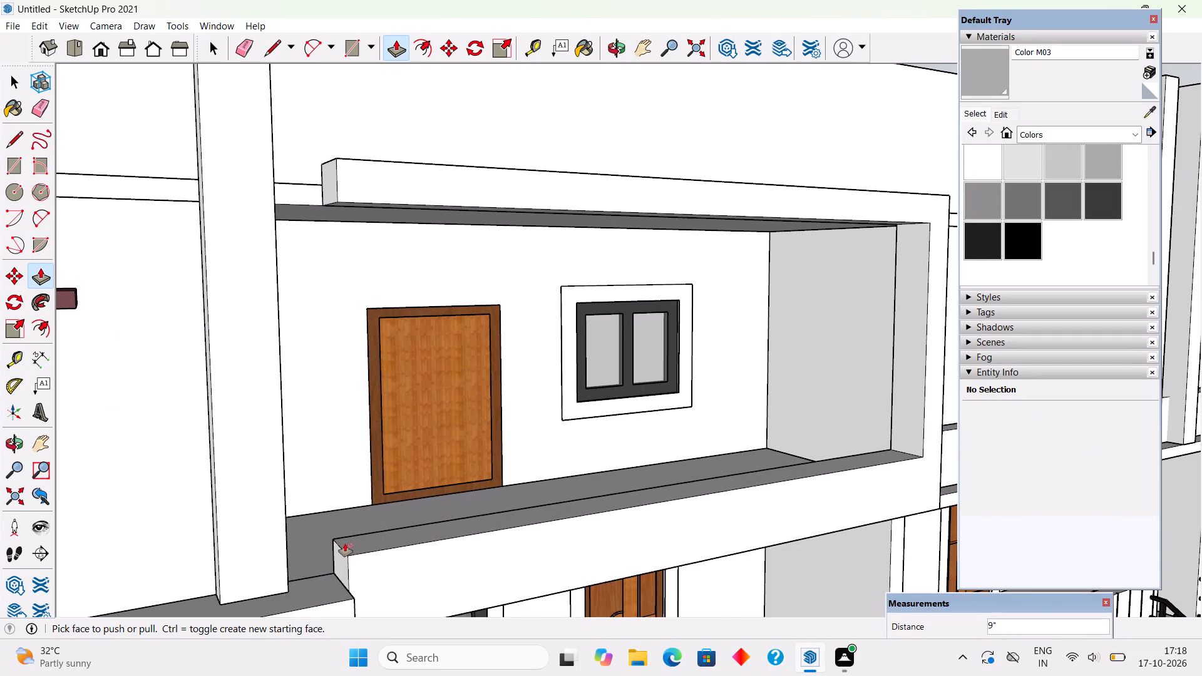
scroll(345, 543, "down", 4)
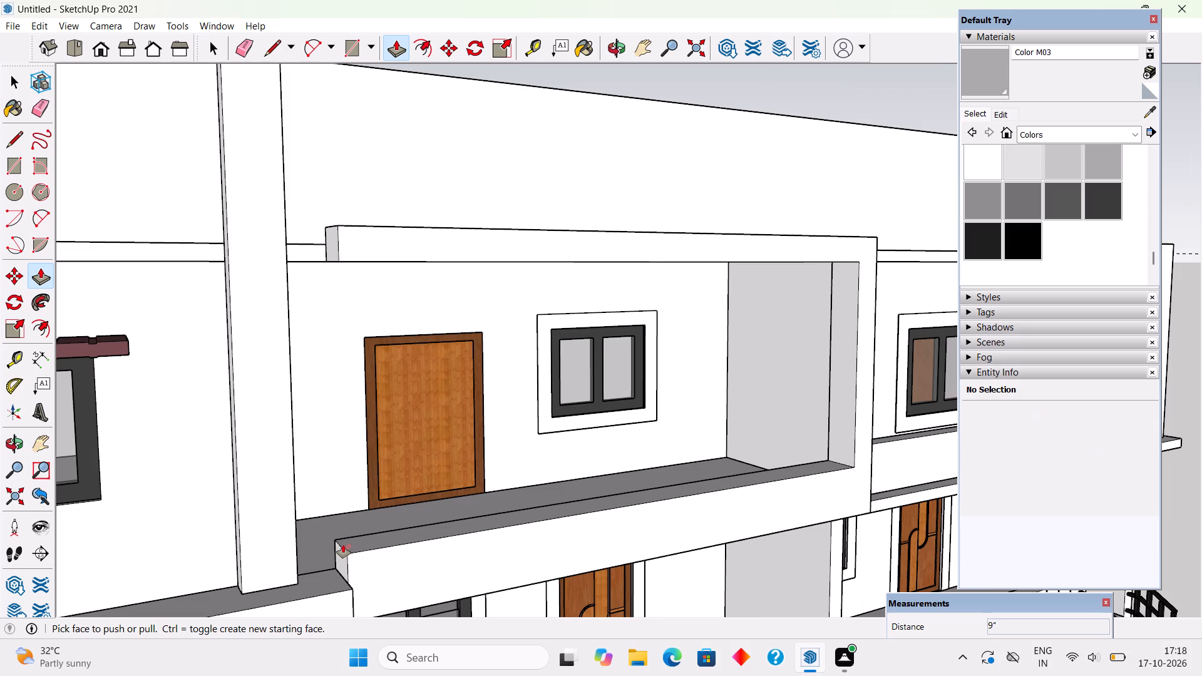
middle_click_drag(236, 509, 354, 511)
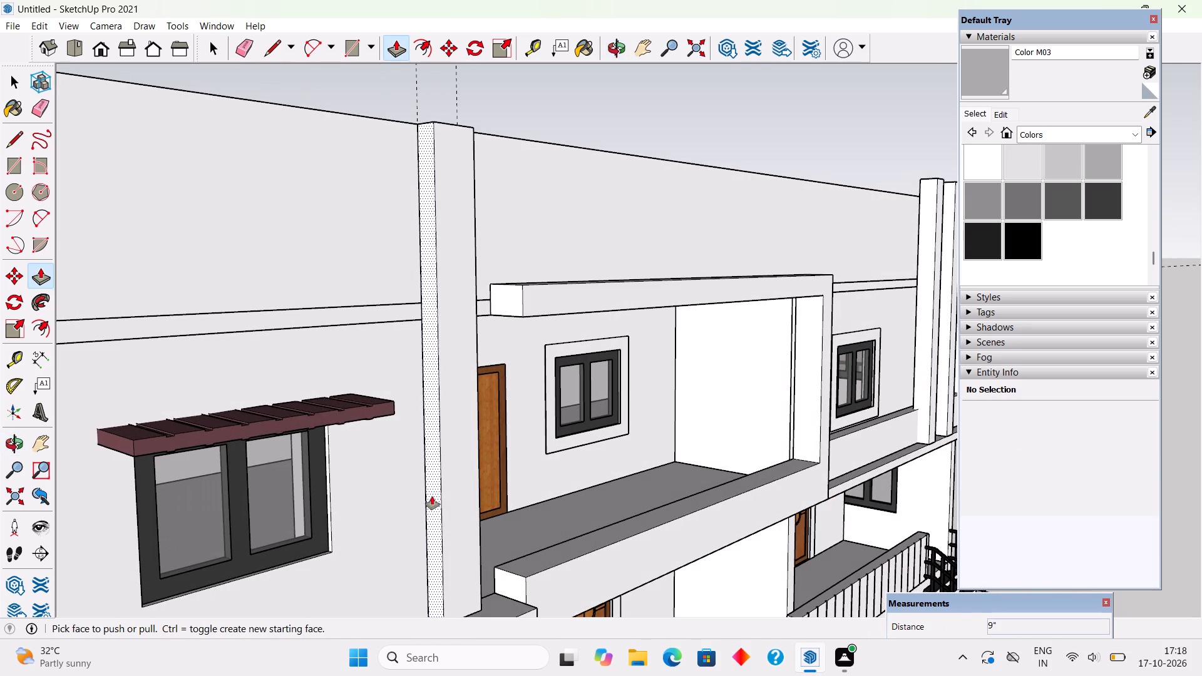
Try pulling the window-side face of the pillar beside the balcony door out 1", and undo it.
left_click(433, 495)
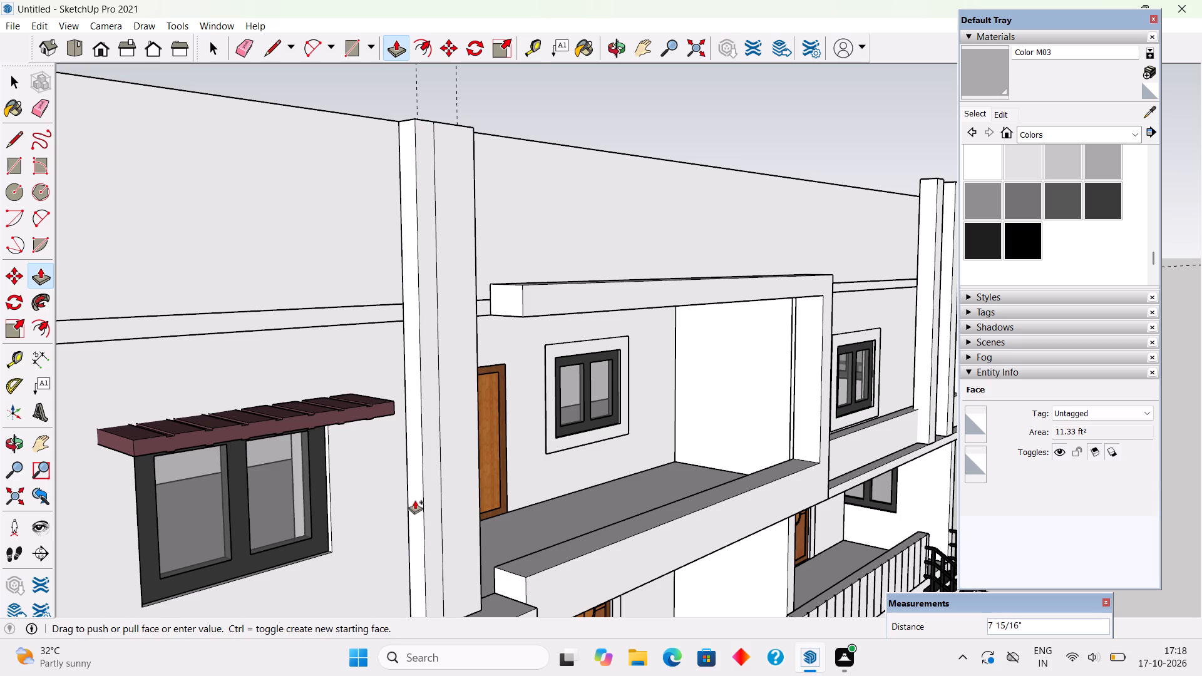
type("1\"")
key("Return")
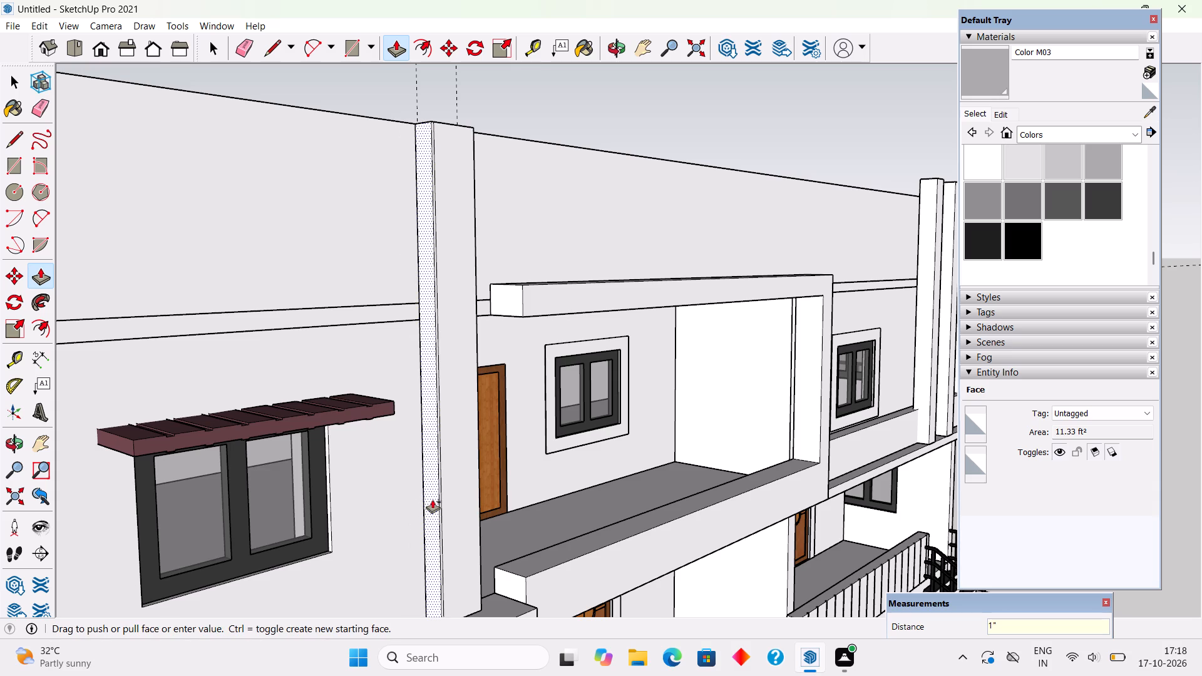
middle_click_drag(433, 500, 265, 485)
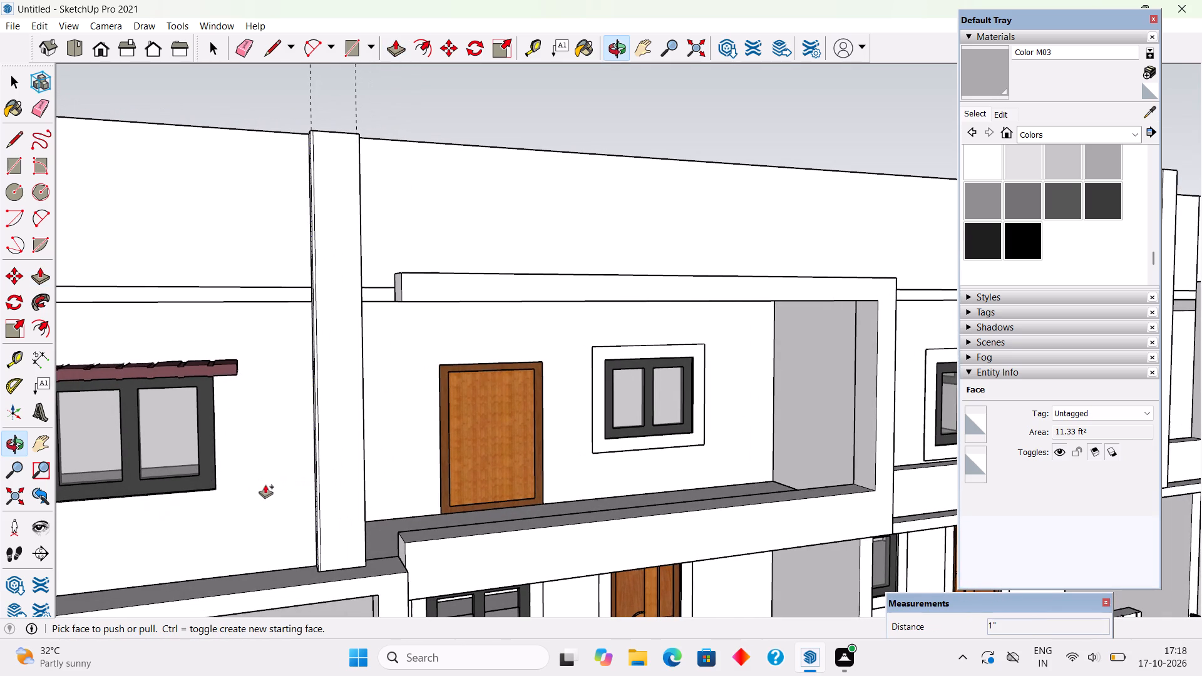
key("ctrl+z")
Push the window-side face of the pillar beside the balcony door inward 1".
middle_click_drag(297, 497, 483, 541)
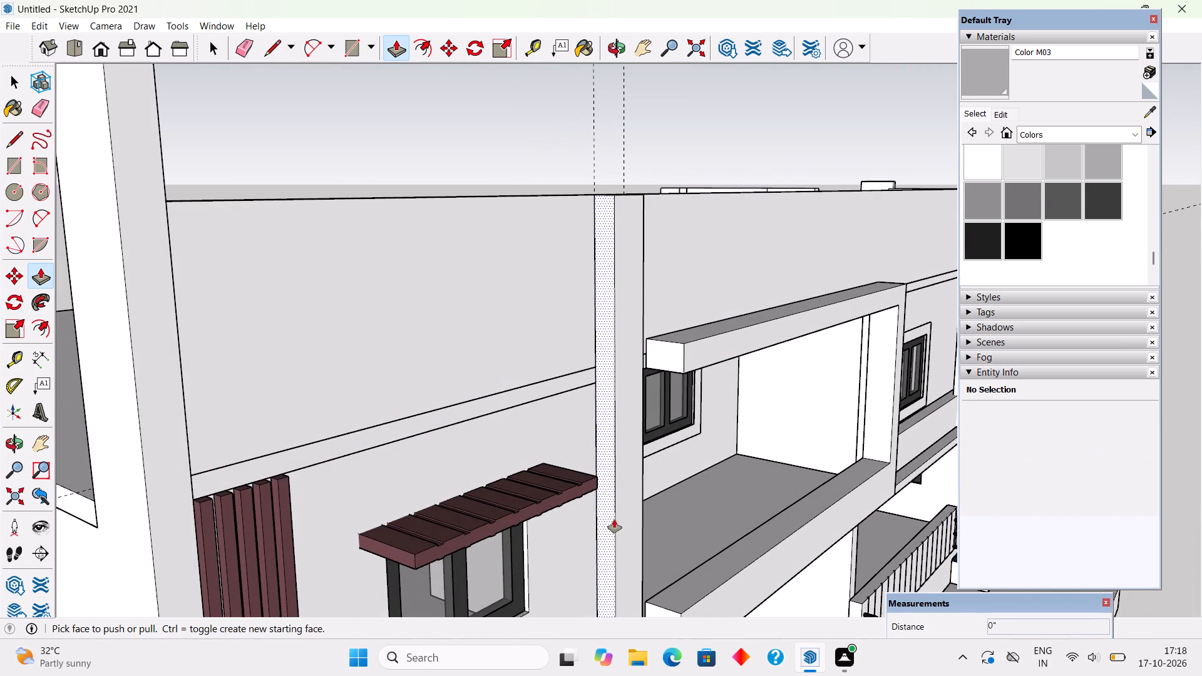
left_click(600, 530)
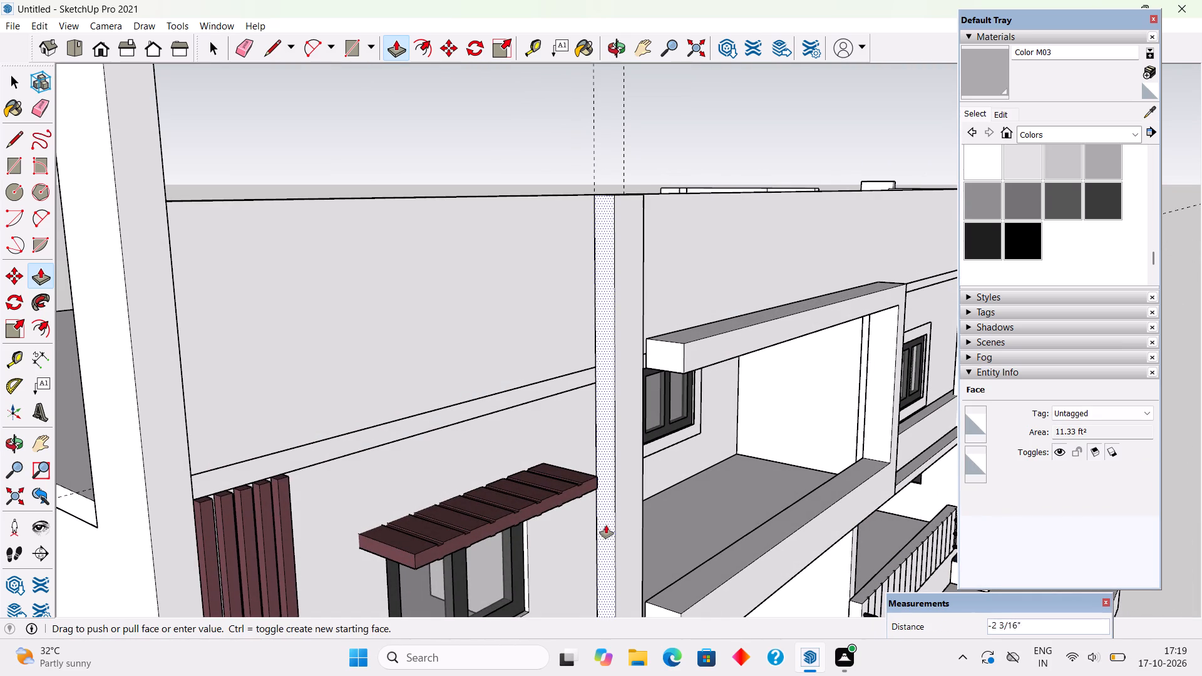
type("1\"")
key("Return")
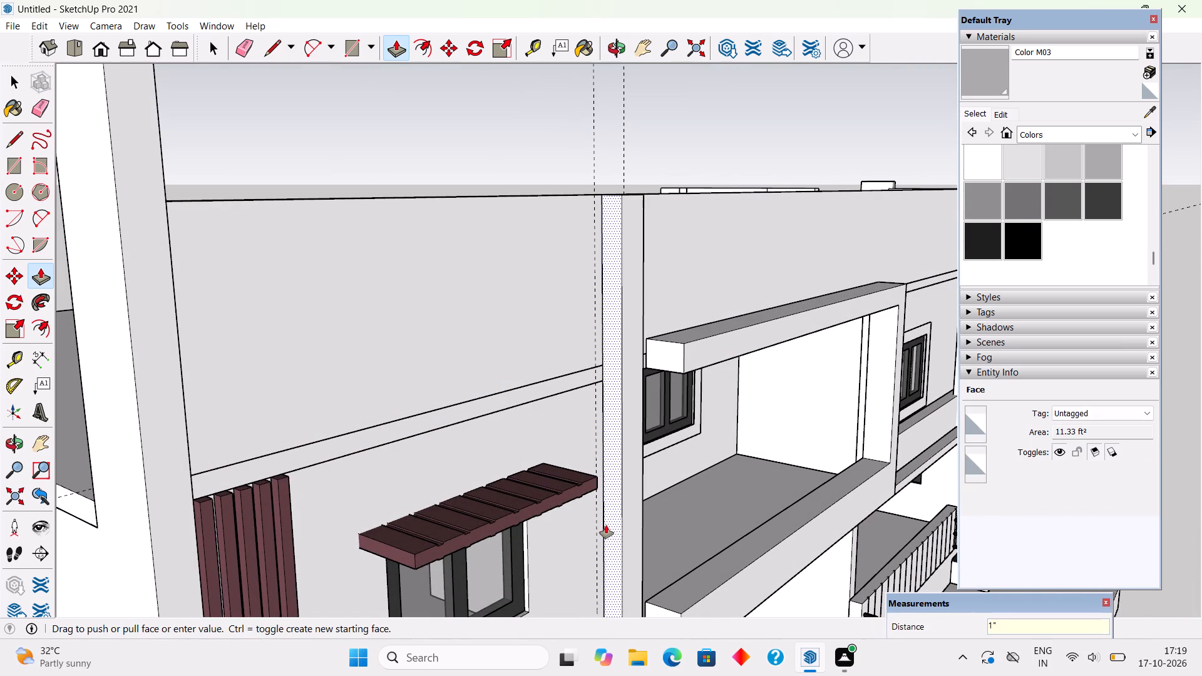
Extend the pillar's side face toward the tiled-canopy window in three successive sections of 2", 9" and 2".
left_click(606, 525)
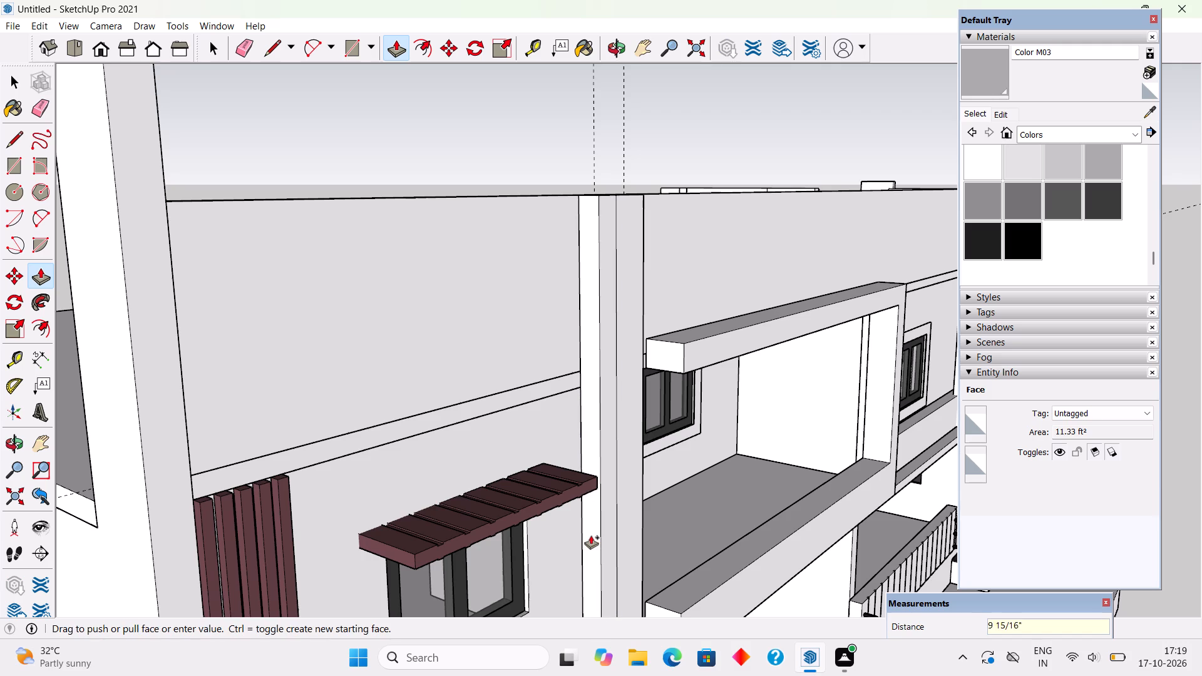
type("2\"")
key("Return")
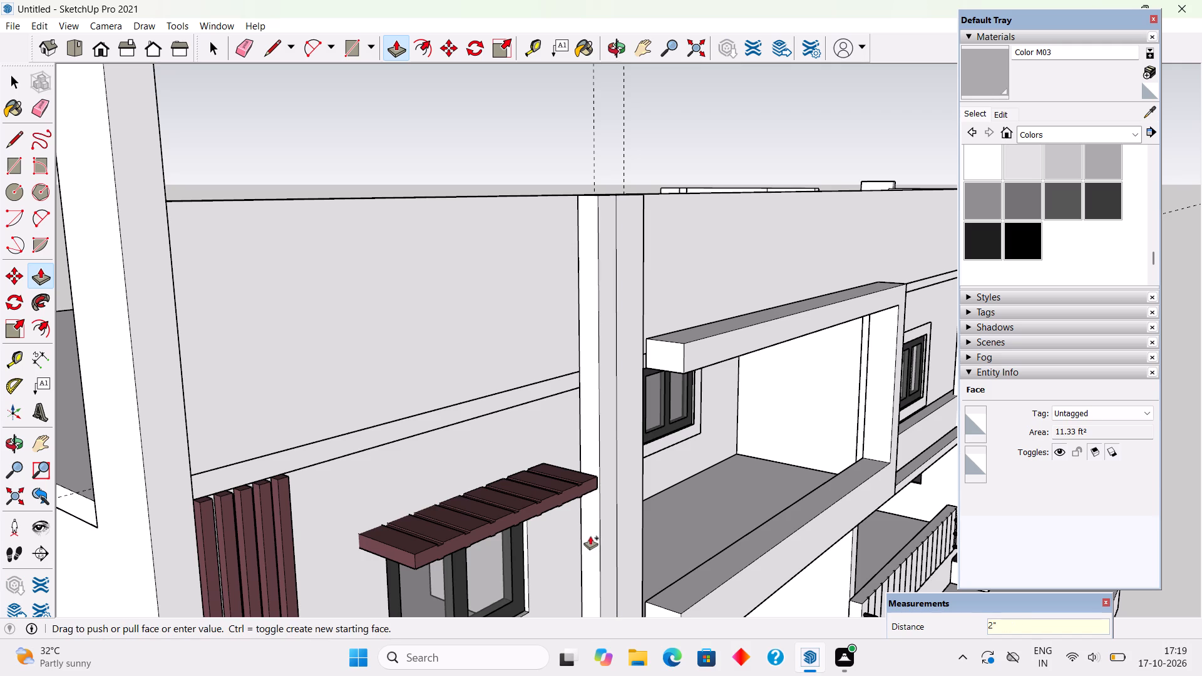
scroll(593, 517, "down", 4)
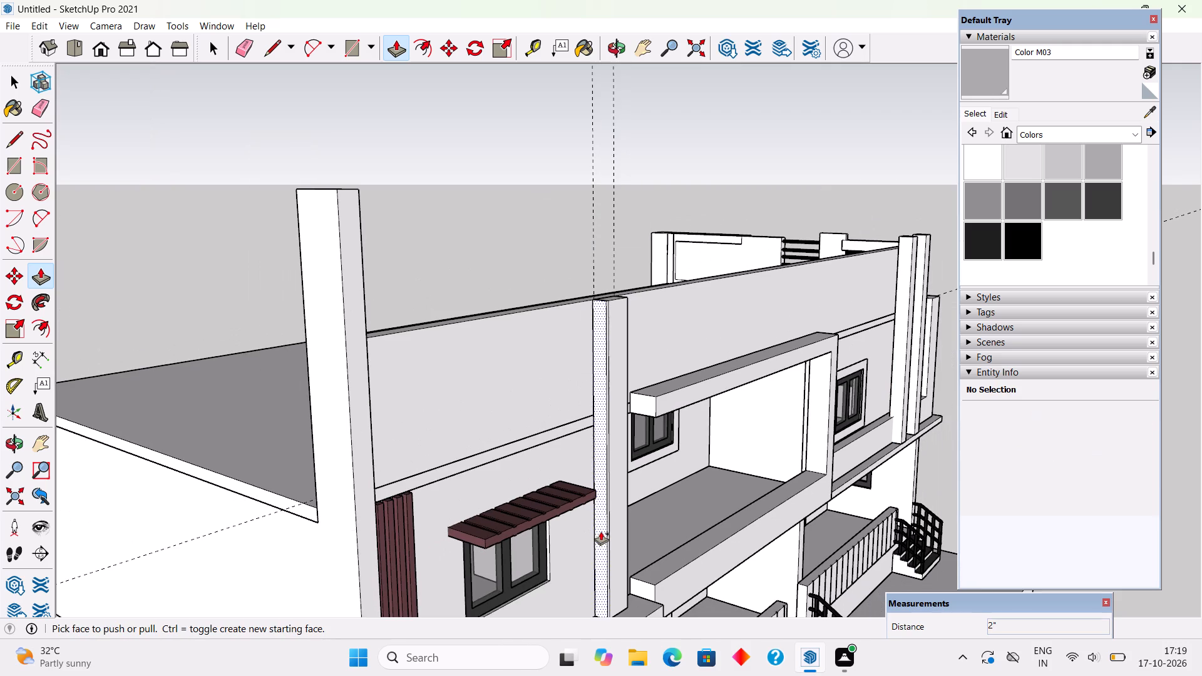
left_click(601, 532)
type("9\"")
key("Return")
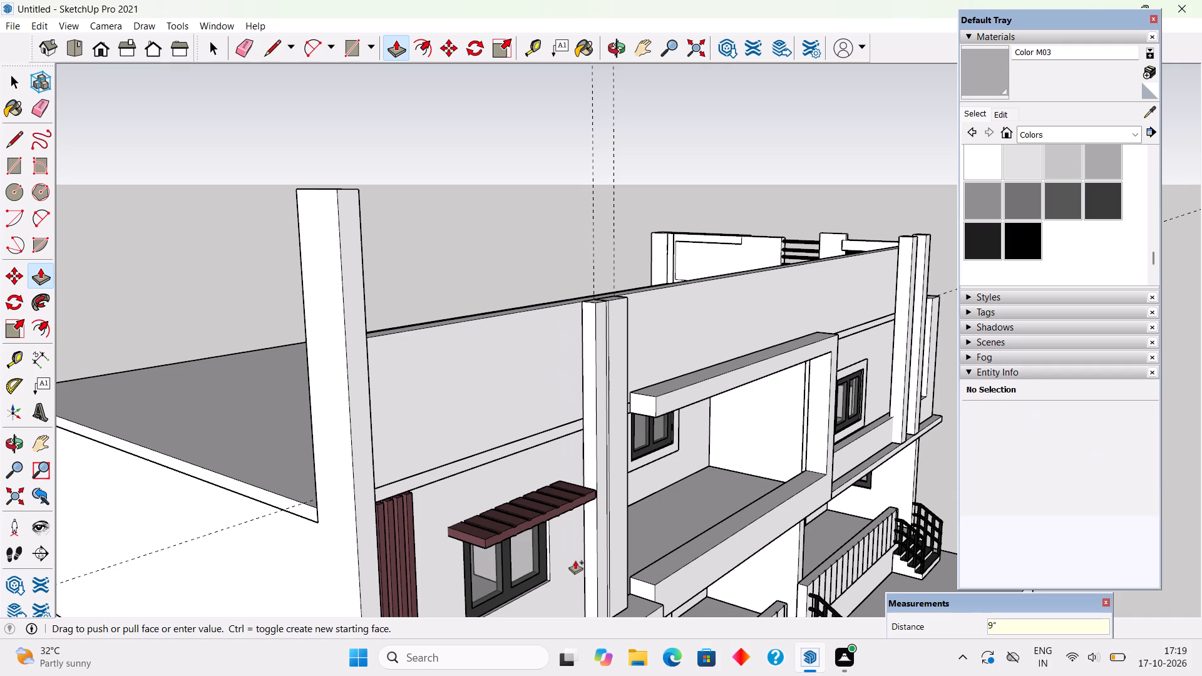
left_click(591, 566)
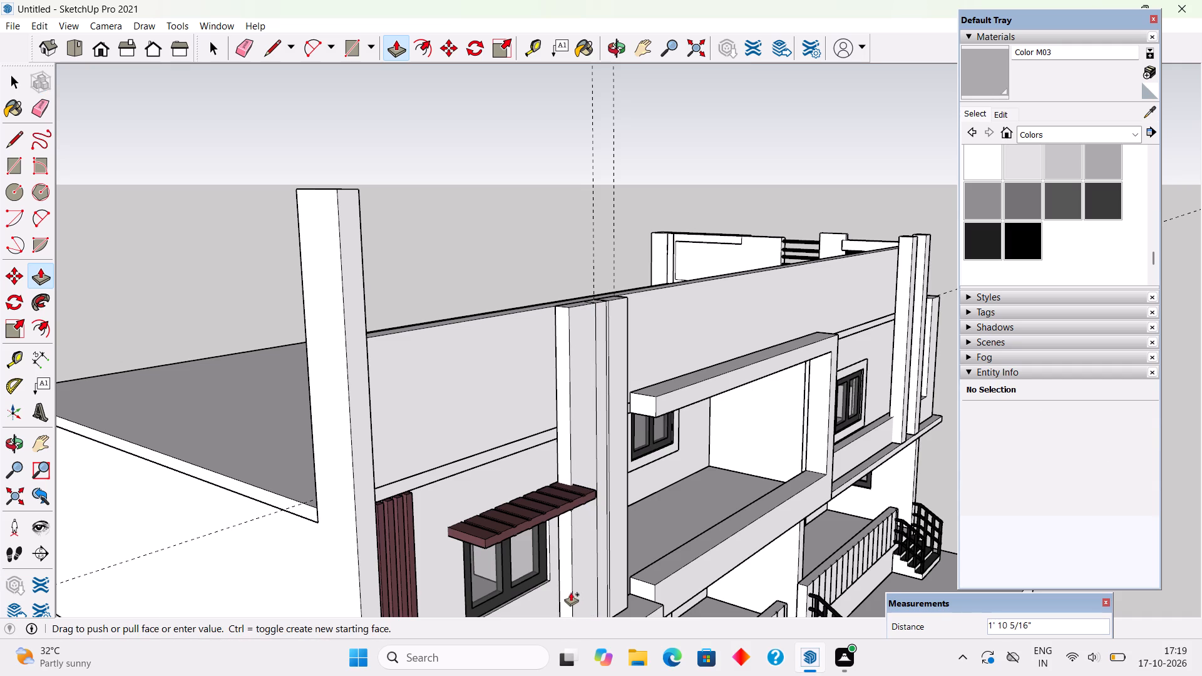
type("2\"")
key("Return")
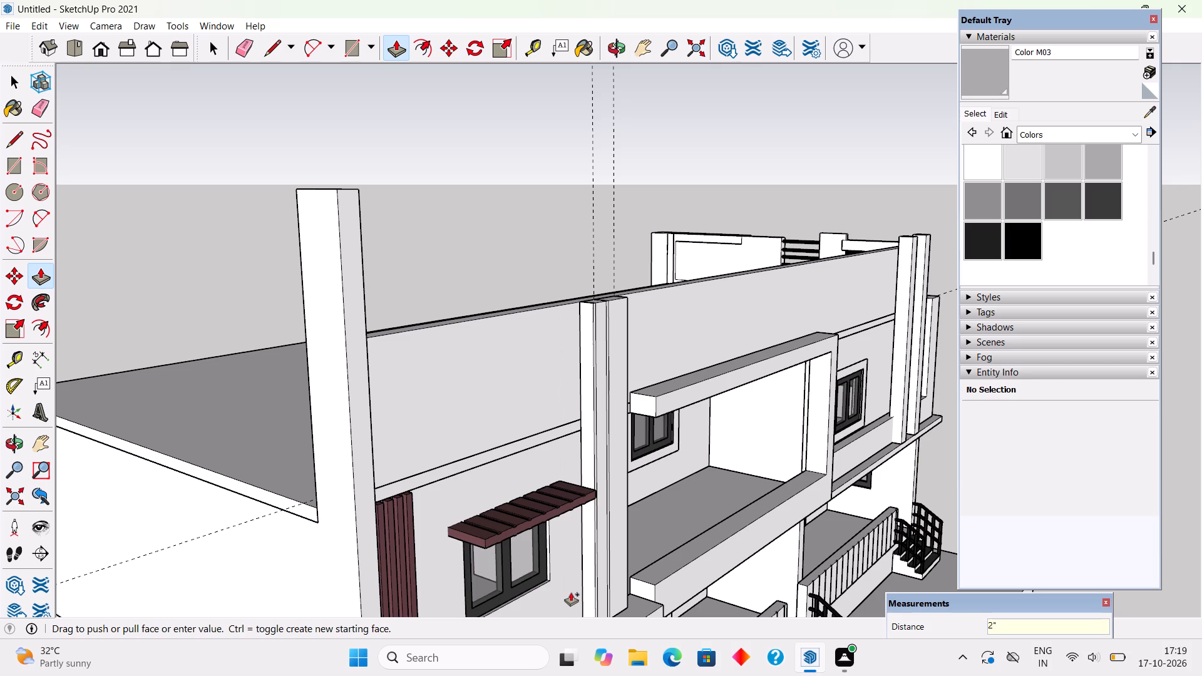
Pull the pillar's window-side face out another 1' 5" to add a final wide section.
left_click(584, 580)
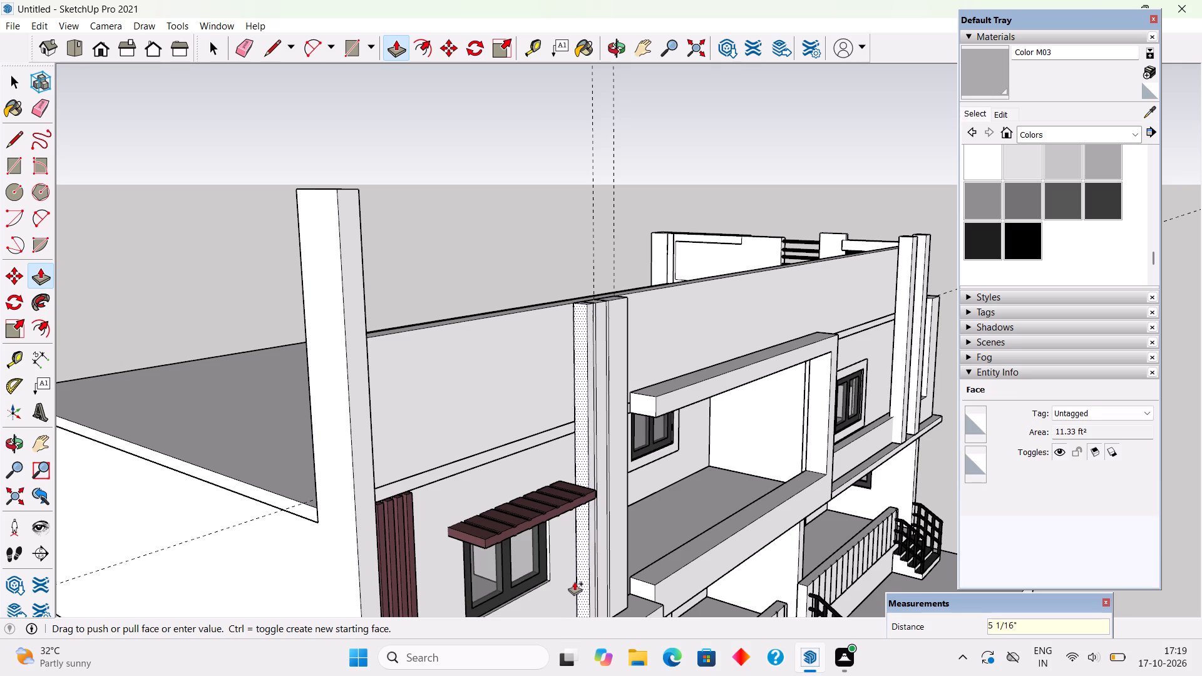
key("2")
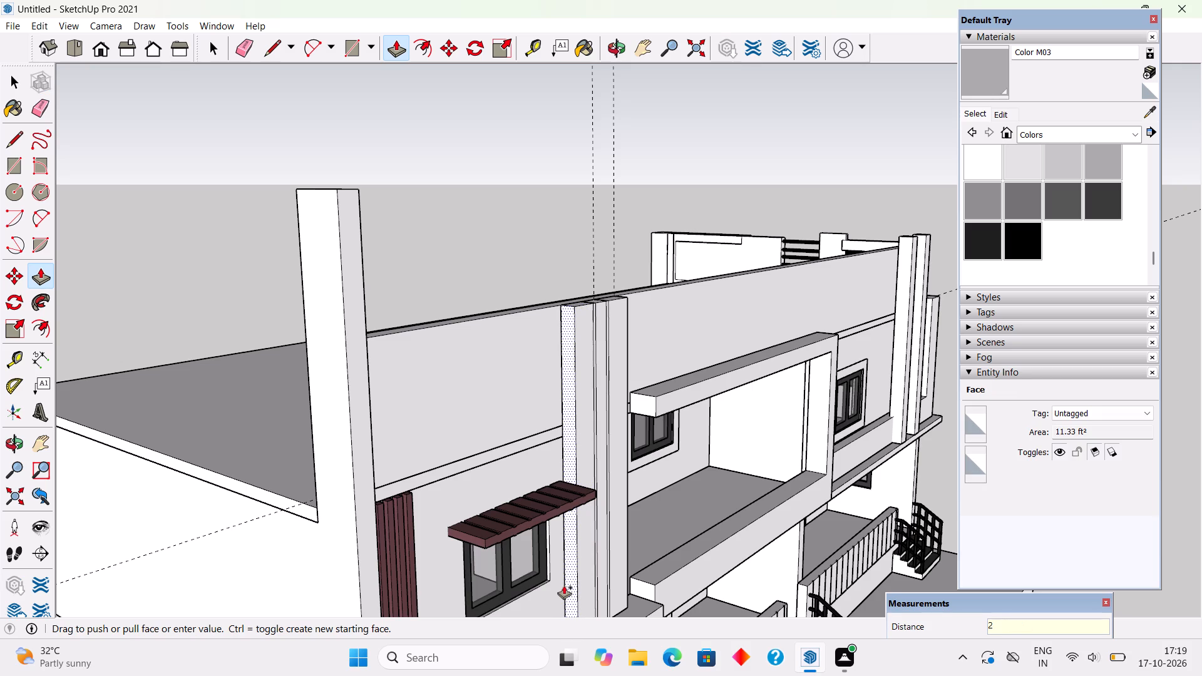
key("BackSpace")
key("1")
key("apostrophe")
type("5\"")
key("Return")
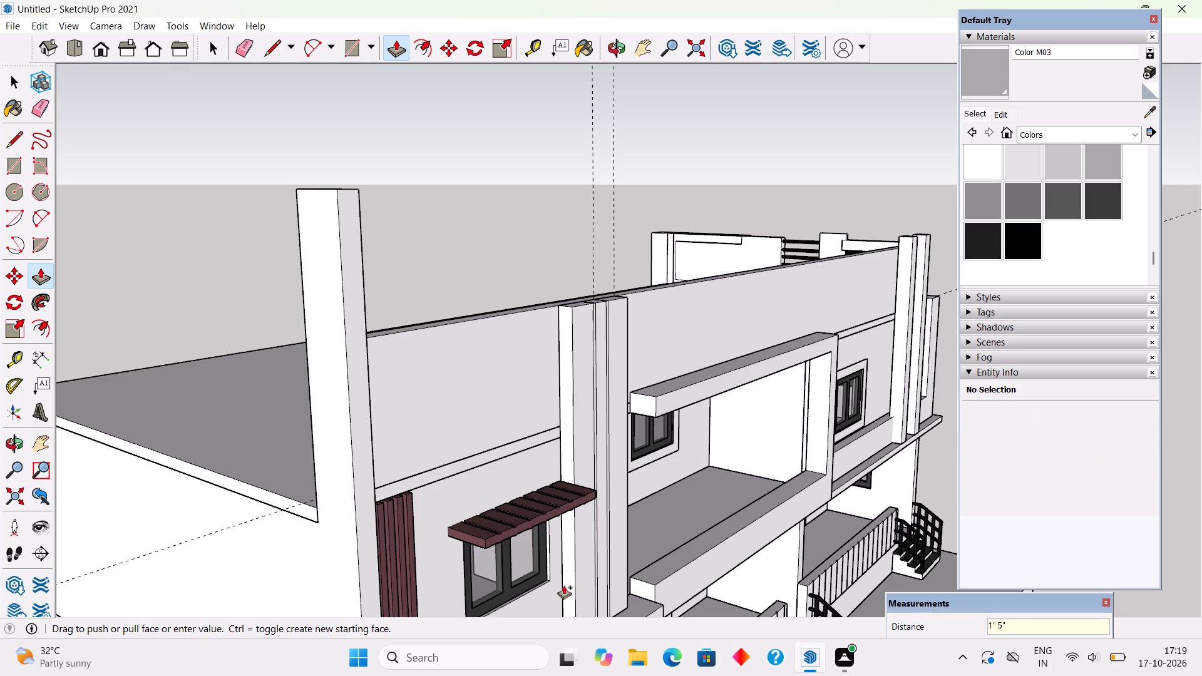
key("space")
Pull the pillar's window-side face out about another 9", to just beside the frame of the window under the tiled canopy.
scroll(570, 541, "down", 7)
middle_click_drag(570, 531, 406, 436)
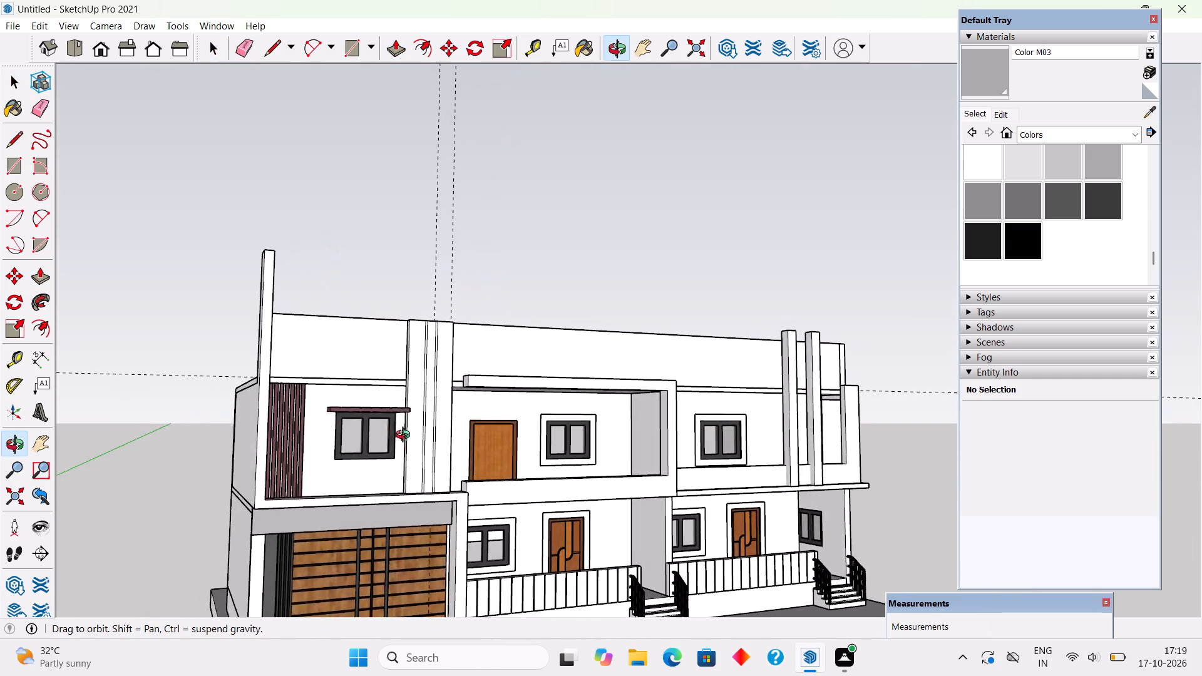
middle_click_drag(406, 436, 316, 497)
scroll(369, 468, "up", 11)
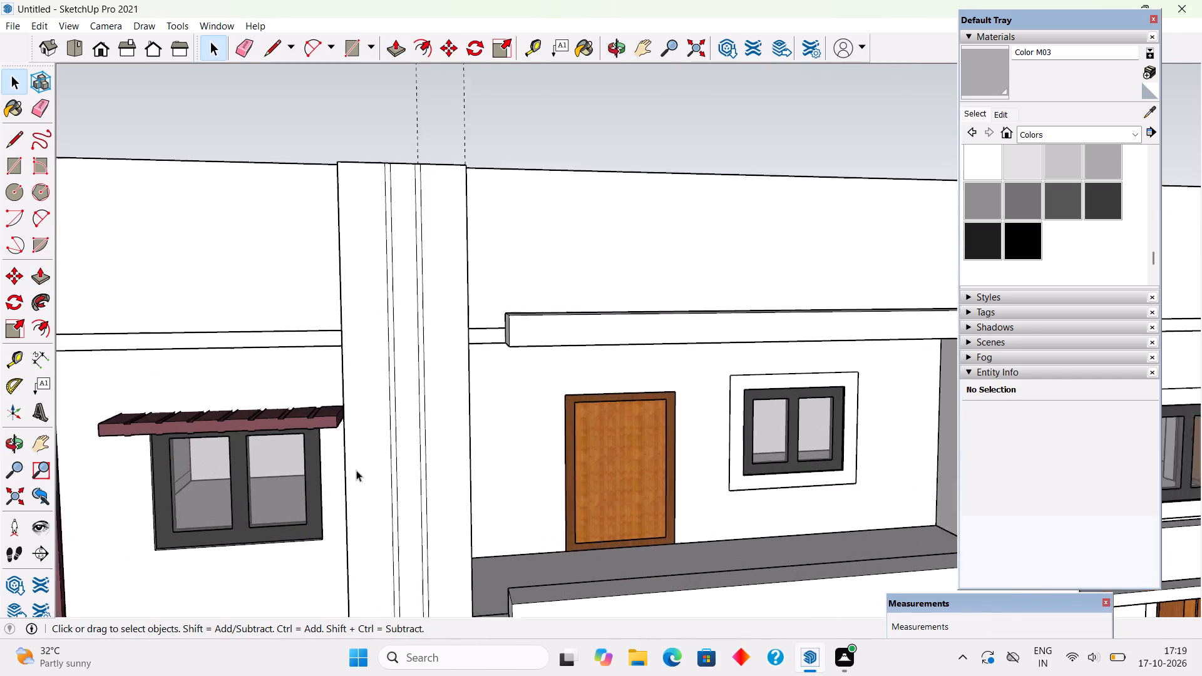
scroll(356, 470, "up", 1)
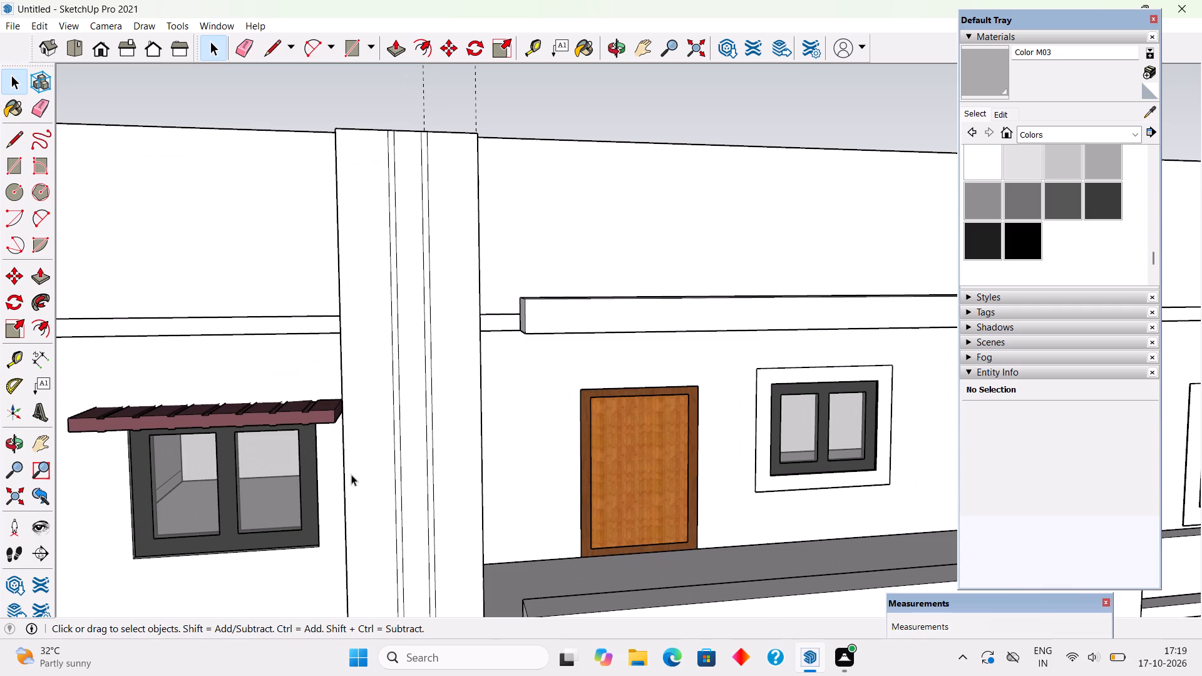
middle_click_drag(351, 475, 406, 516)
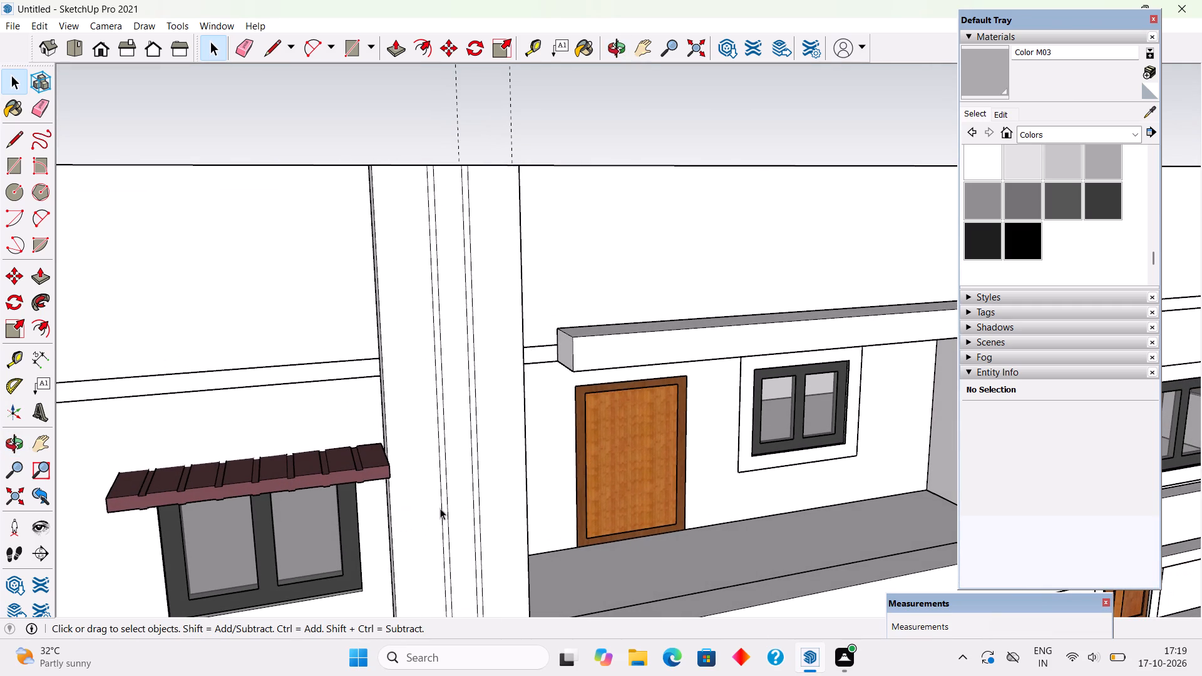
middle_click_drag(416, 534, 545, 456)
scroll(544, 463, "up", 3)
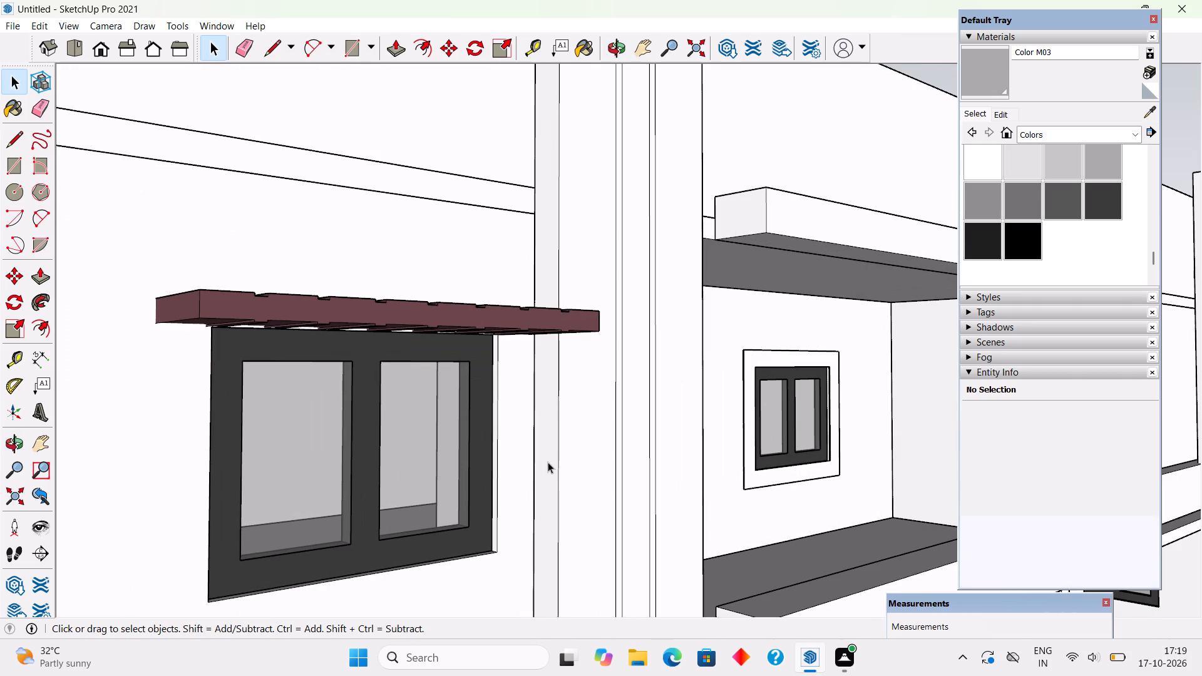
double_click(548, 462)
key("p")
left_click(548, 462)
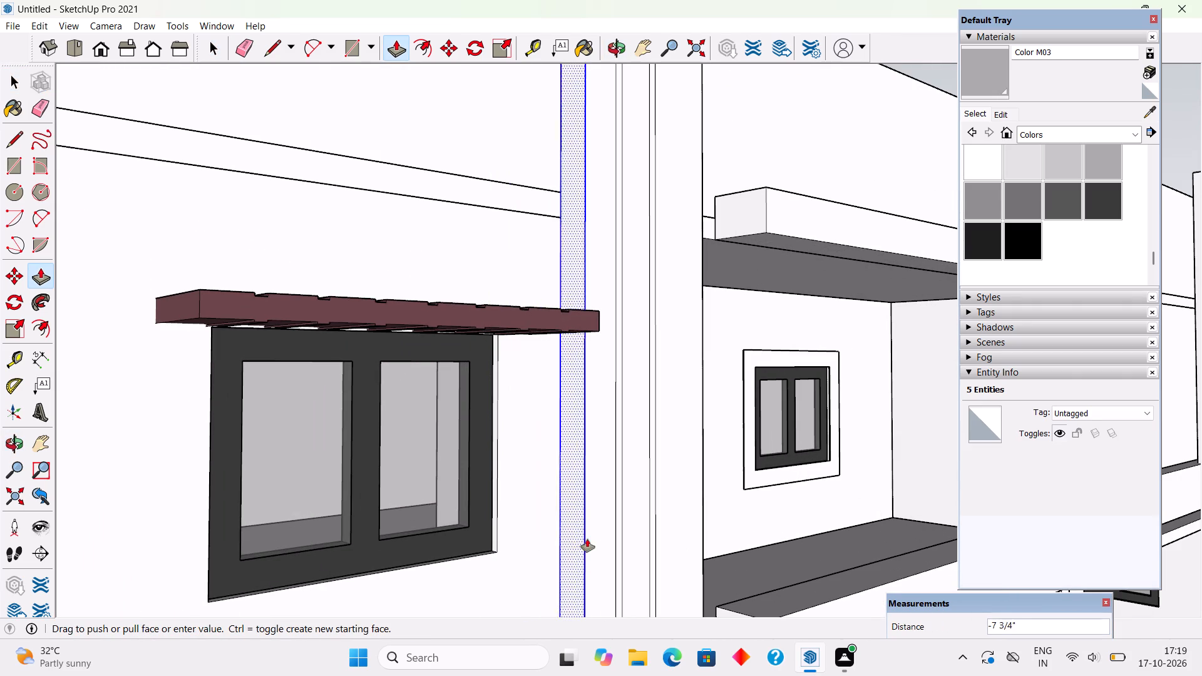
middle_click_drag(528, 525, 670, 523)
middle_click_drag(592, 485, 599, 485)
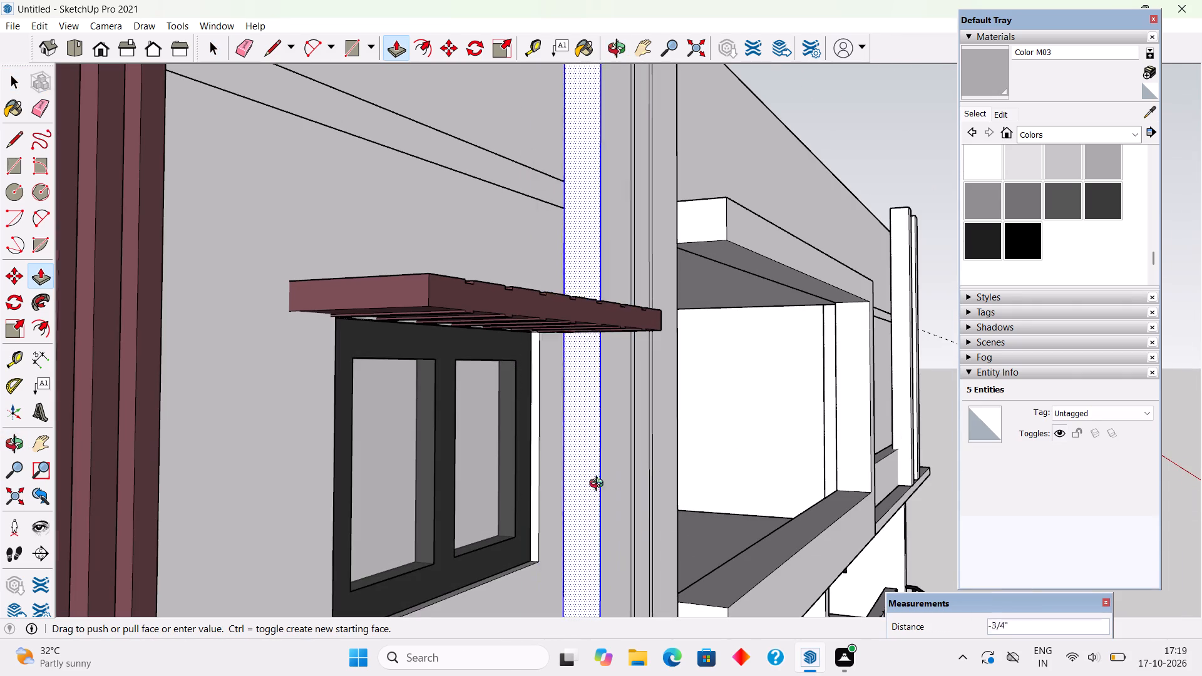
middle_click_drag(599, 485, 659, 503)
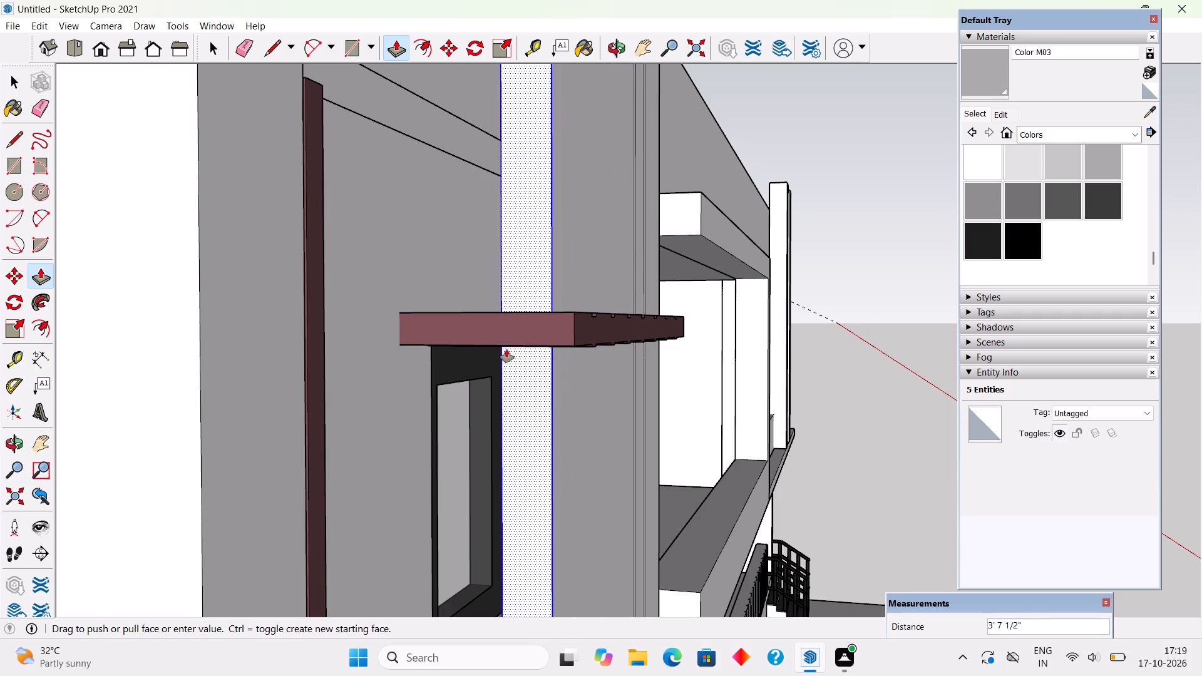
middle_click(682, 331)
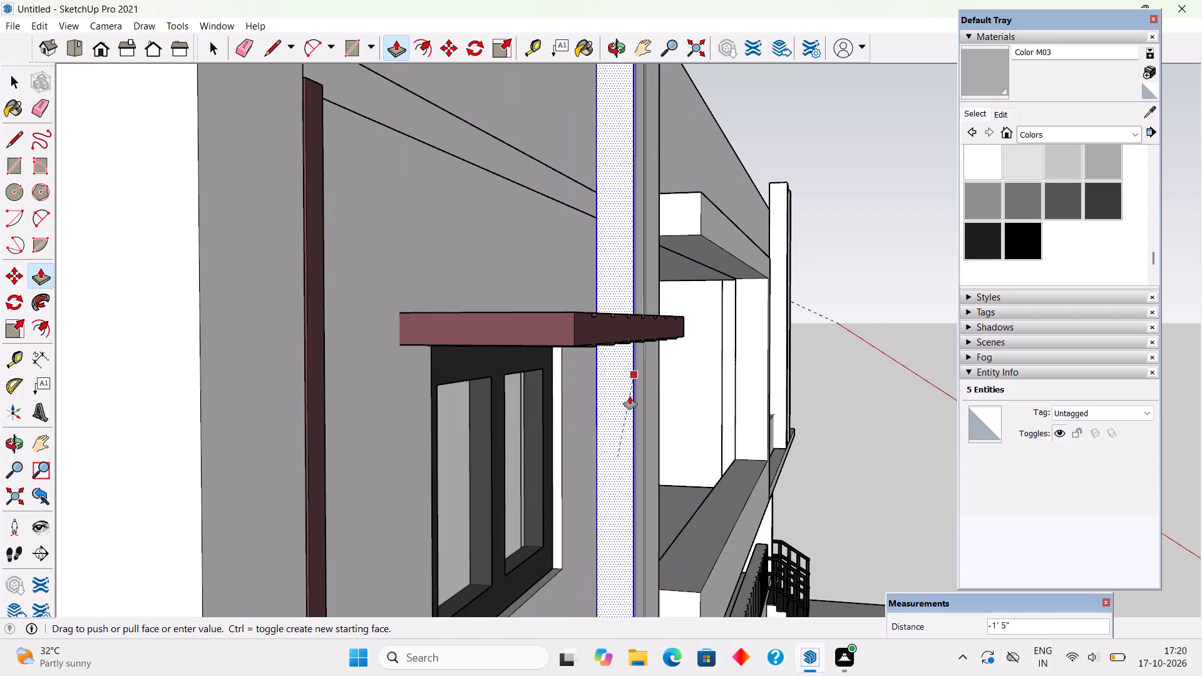
left_click(680, 334)
Select all the connected geometry of the widened pillar beside the balcony and make it a group.
middle_click_drag(627, 426, 372, 424)
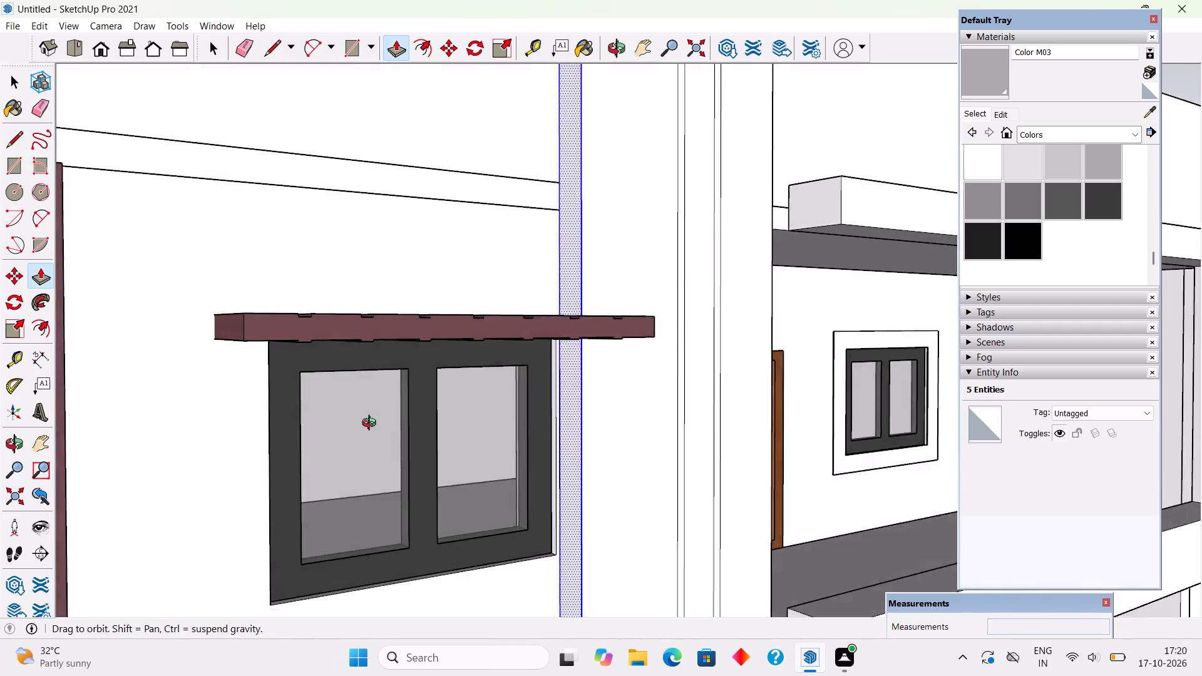
middle_click_drag(372, 424, 257, 438)
scroll(259, 436, "down", 4)
scroll(630, 489, "down", 3)
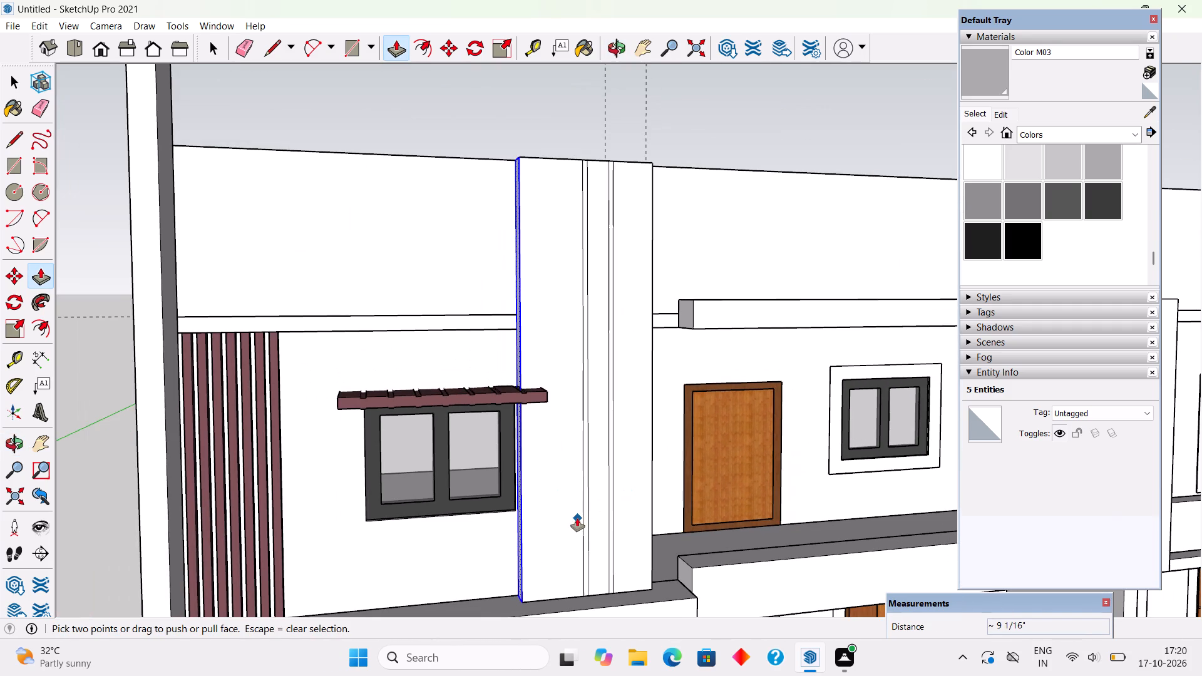
key("space")
scroll(619, 496, "up", 4)
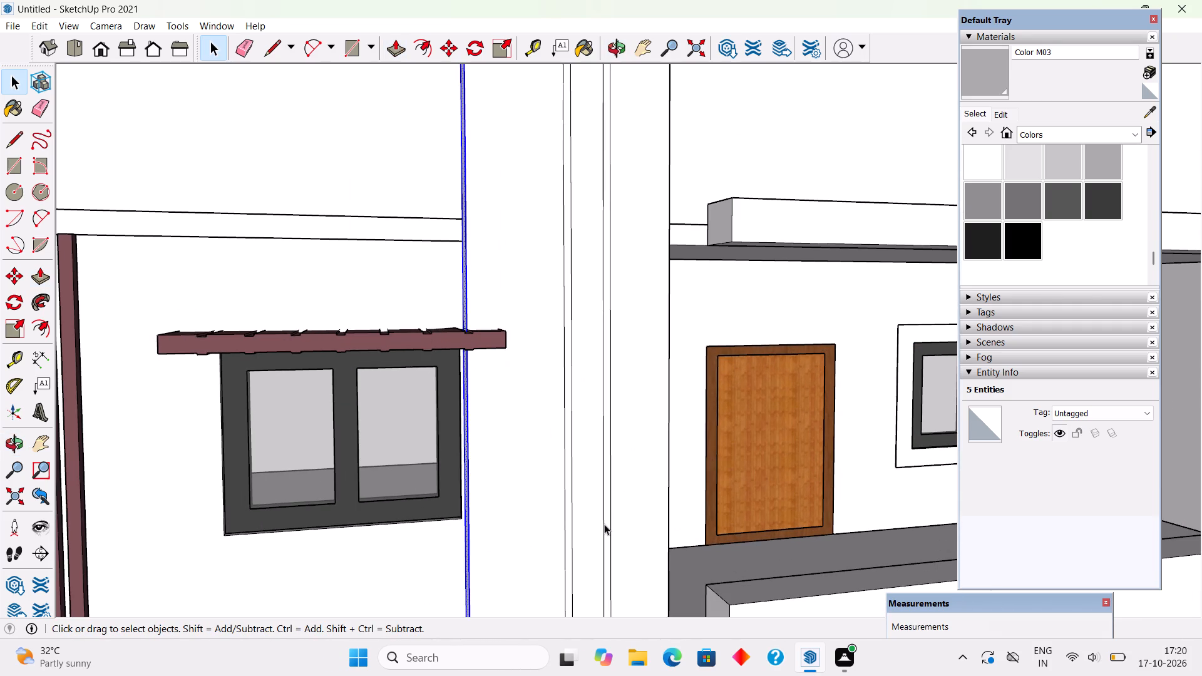
left_click(608, 530)
triple_click(608, 530)
right_click(608, 530)
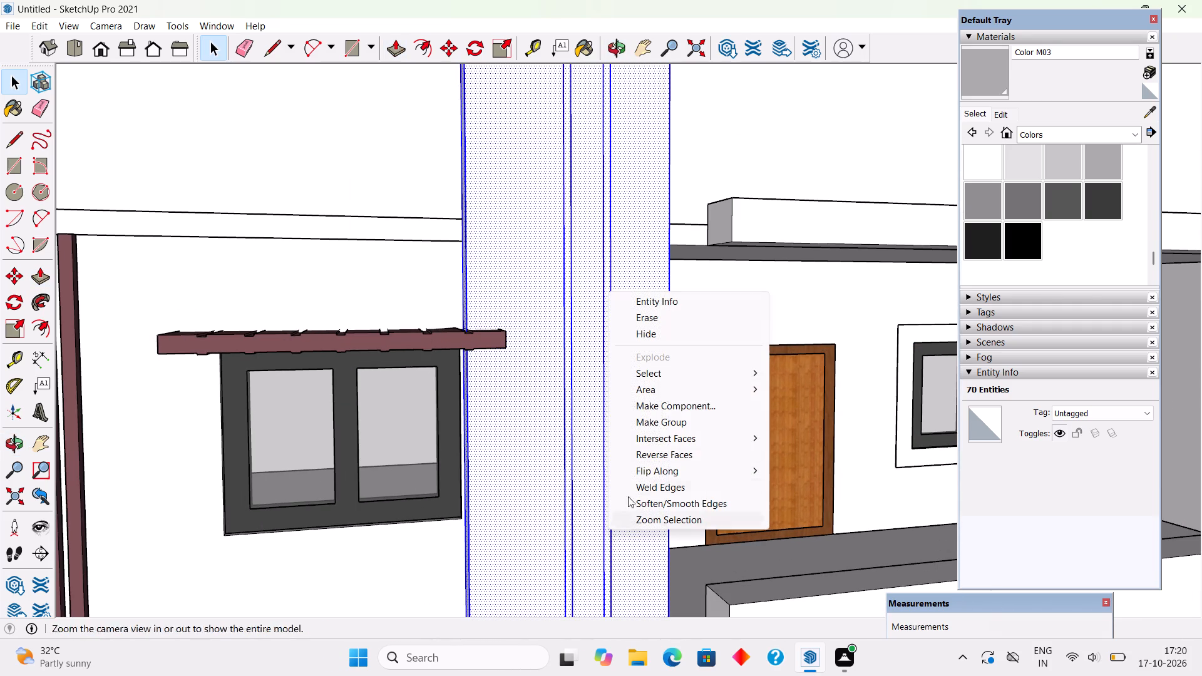
left_click(670, 421)
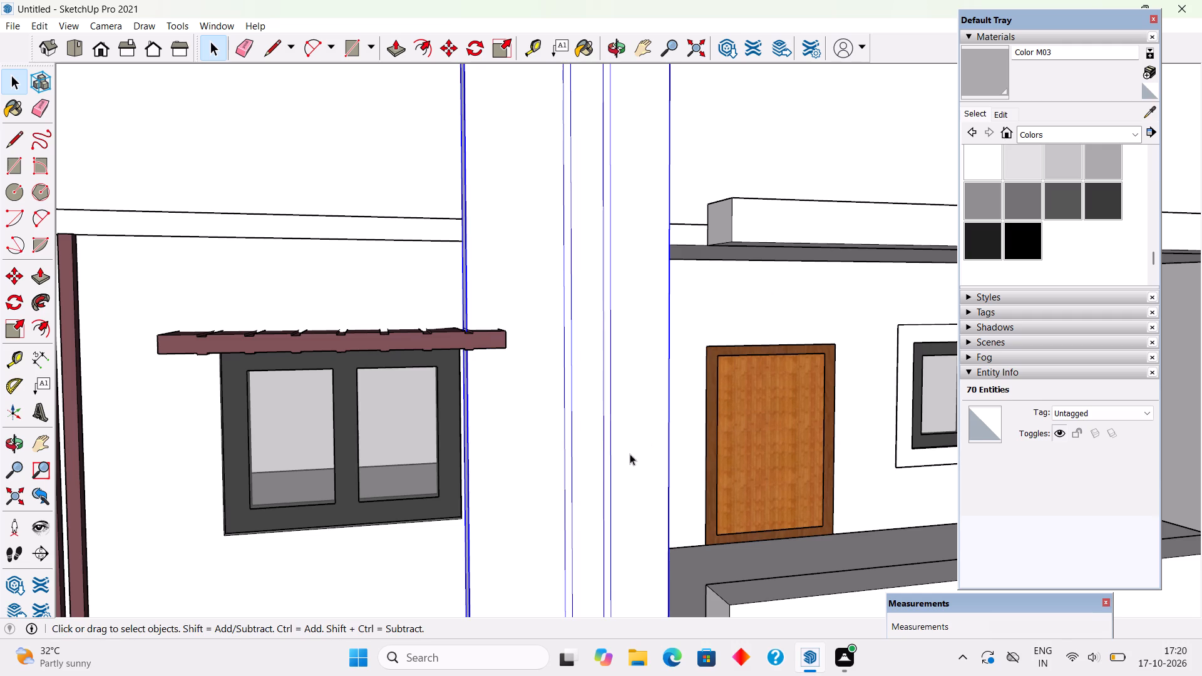
Open the pillar group and push the narrow 2" vertical strip nearer the balcony door 1" inward to form a groove.
triple_click(609, 474)
scroll(609, 474, "up", 2)
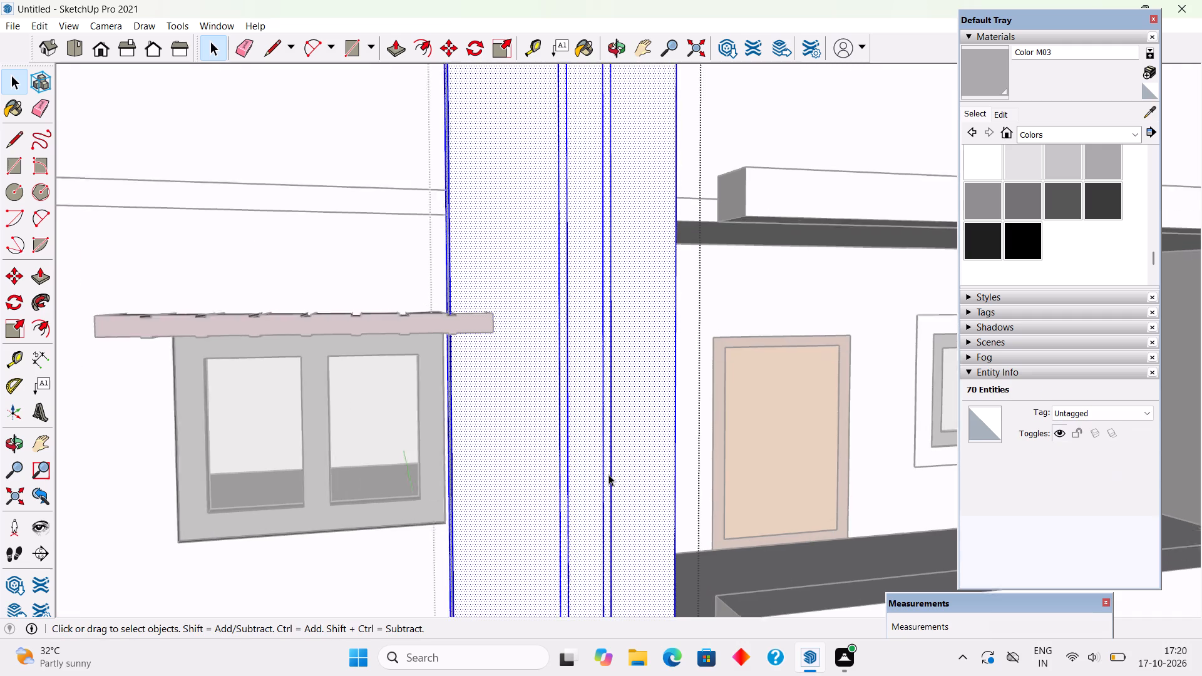
scroll(609, 474, "up", 2)
left_click(608, 474)
key("p")
left_click(608, 474)
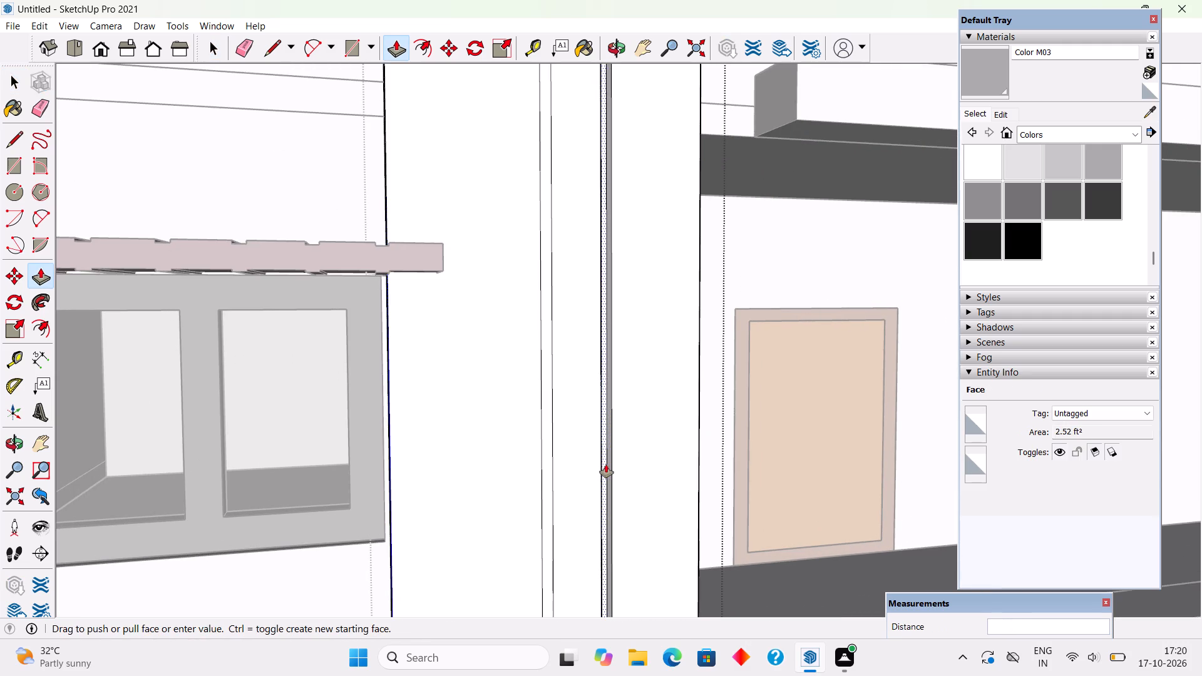
type("1\"")
key("Return")
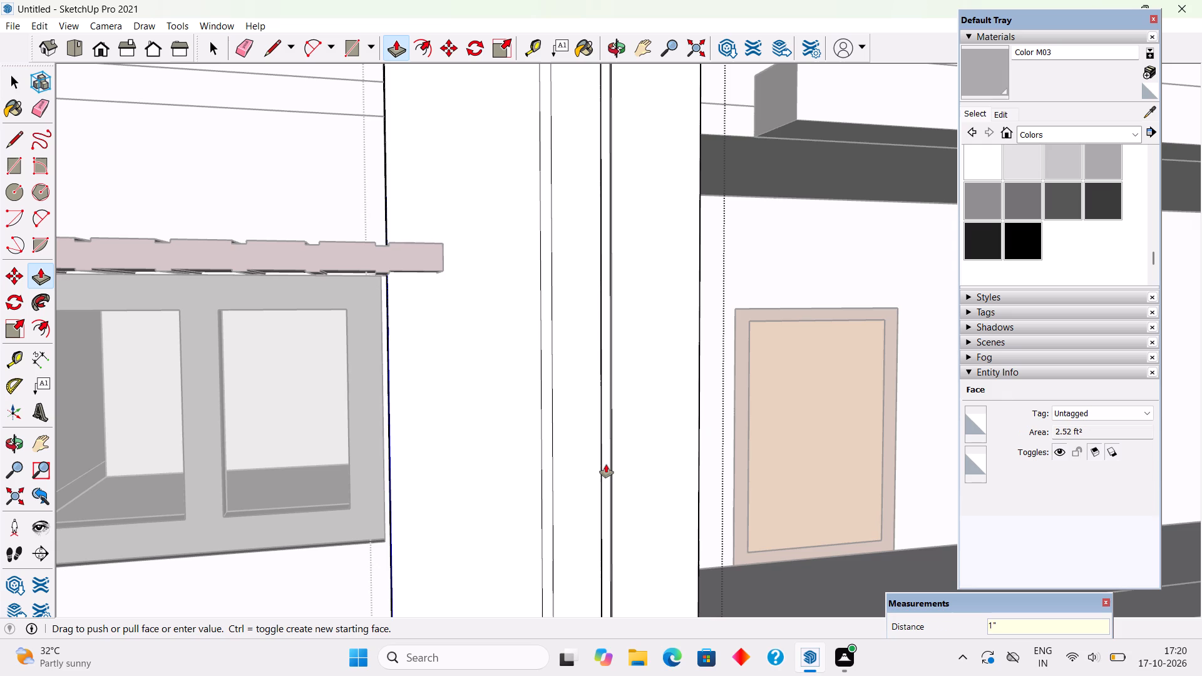
Push the pillar's second narrow vertical strip, nearer the window, 1" inward as a matching groove, and close the pillar group.
left_click(543, 485)
left_click(543, 485)
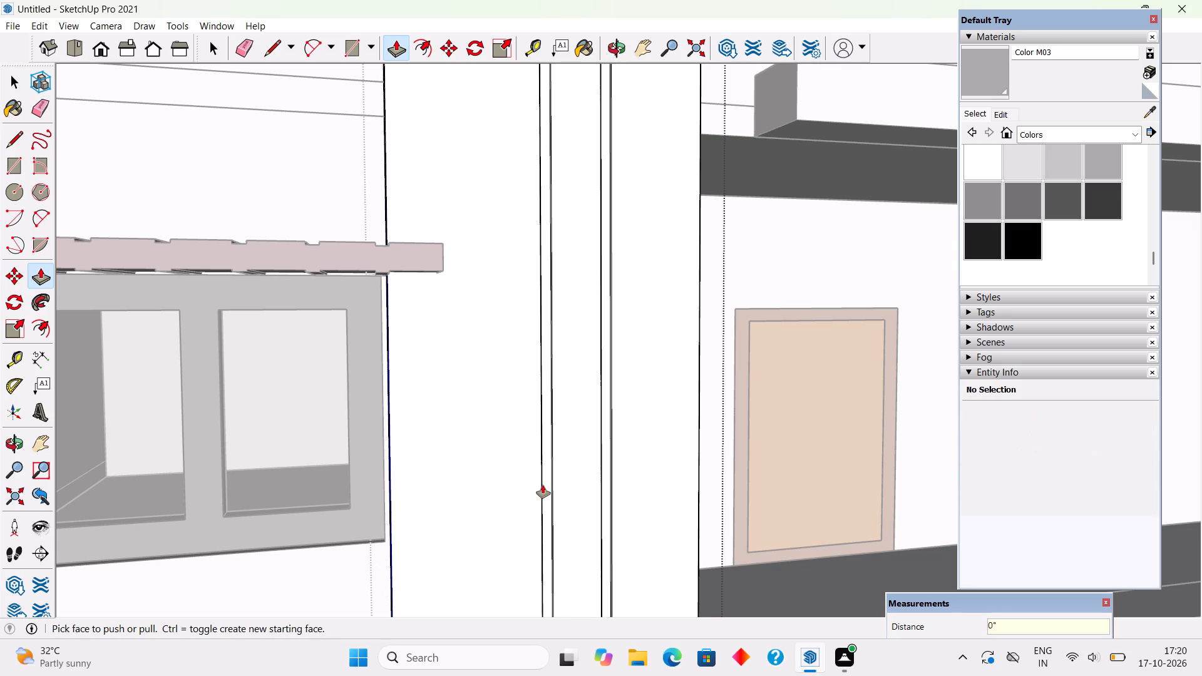
key("space")
scroll(543, 485, "down", 14)
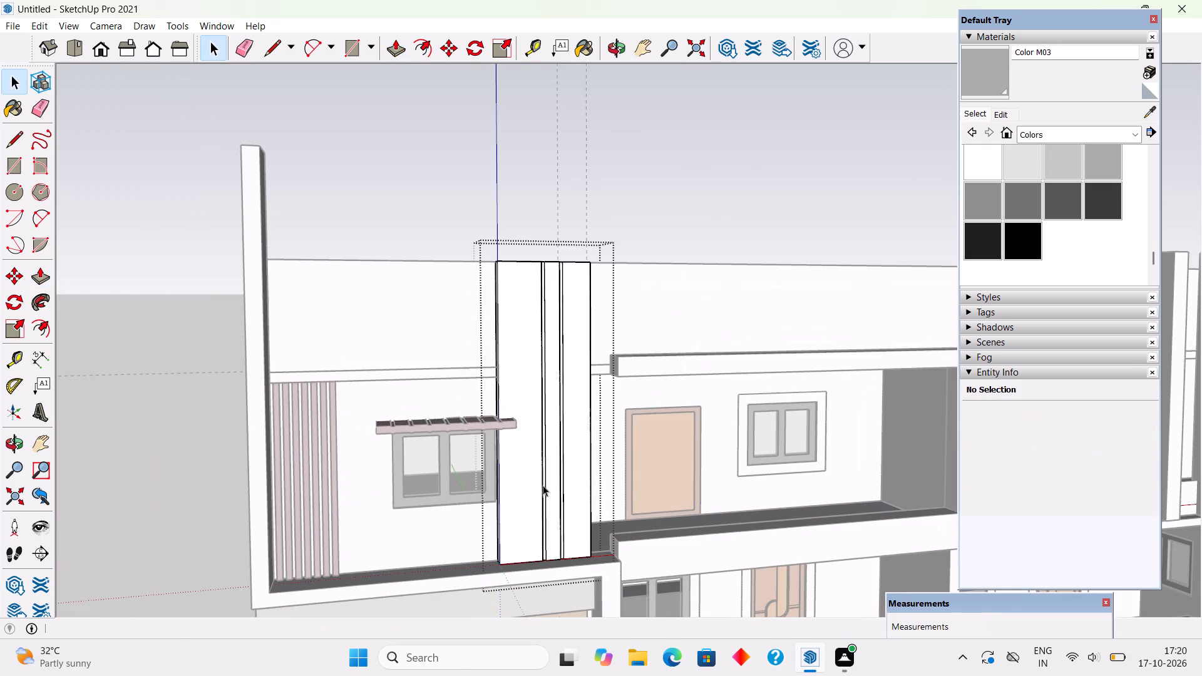
left_click(471, 128)
Open the pillar group and draw a line across its balcony-side face, level with the underside of the balcony's roof beam.
middle_click_drag(718, 644, 490, 672)
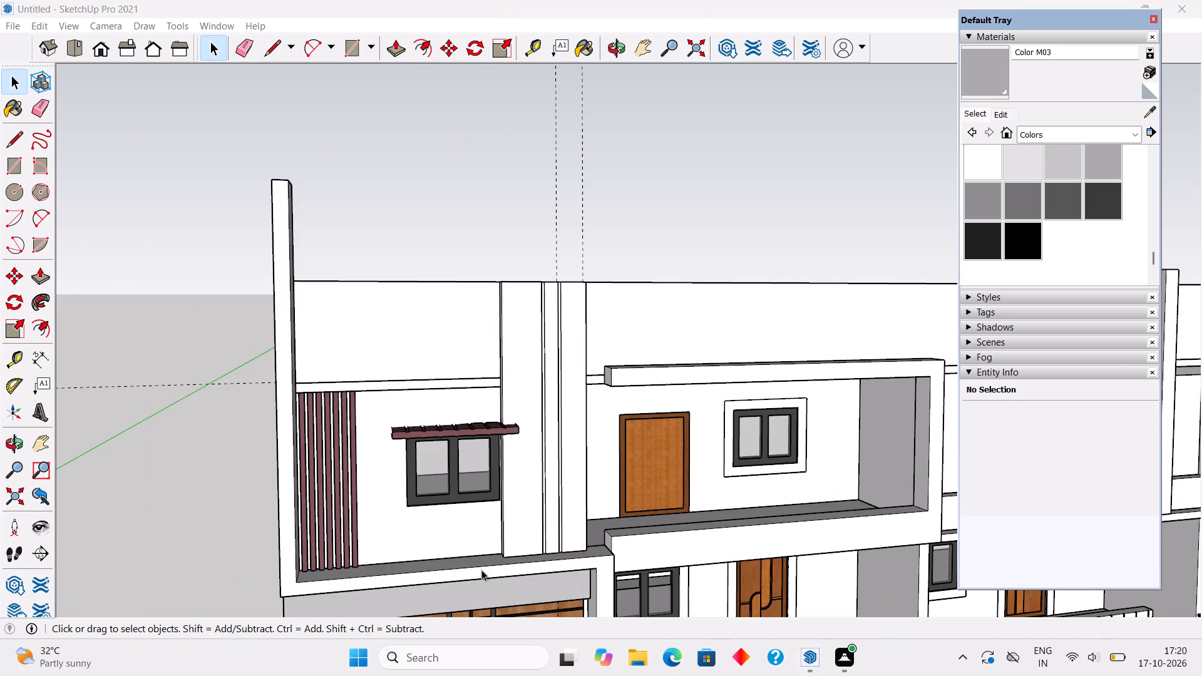
middle_click_drag(595, 510, 410, 523)
scroll(410, 523, "down", 3)
scroll(445, 499, "up", 5)
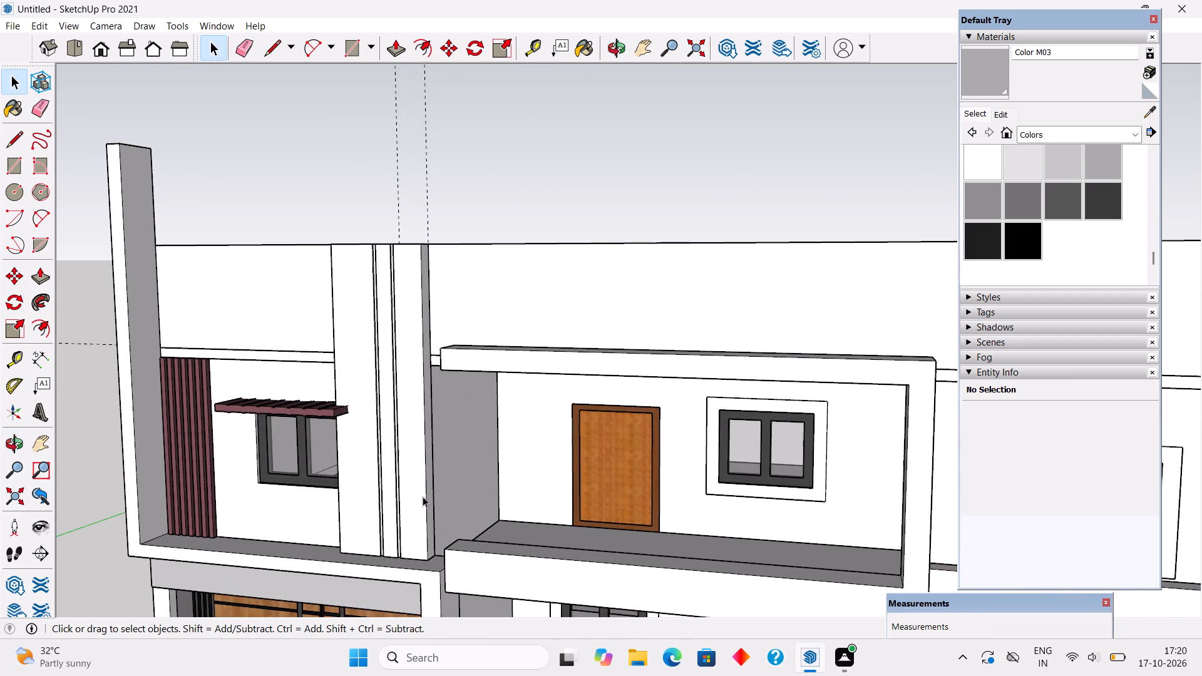
middle_click_drag(485, 578, 485, 538)
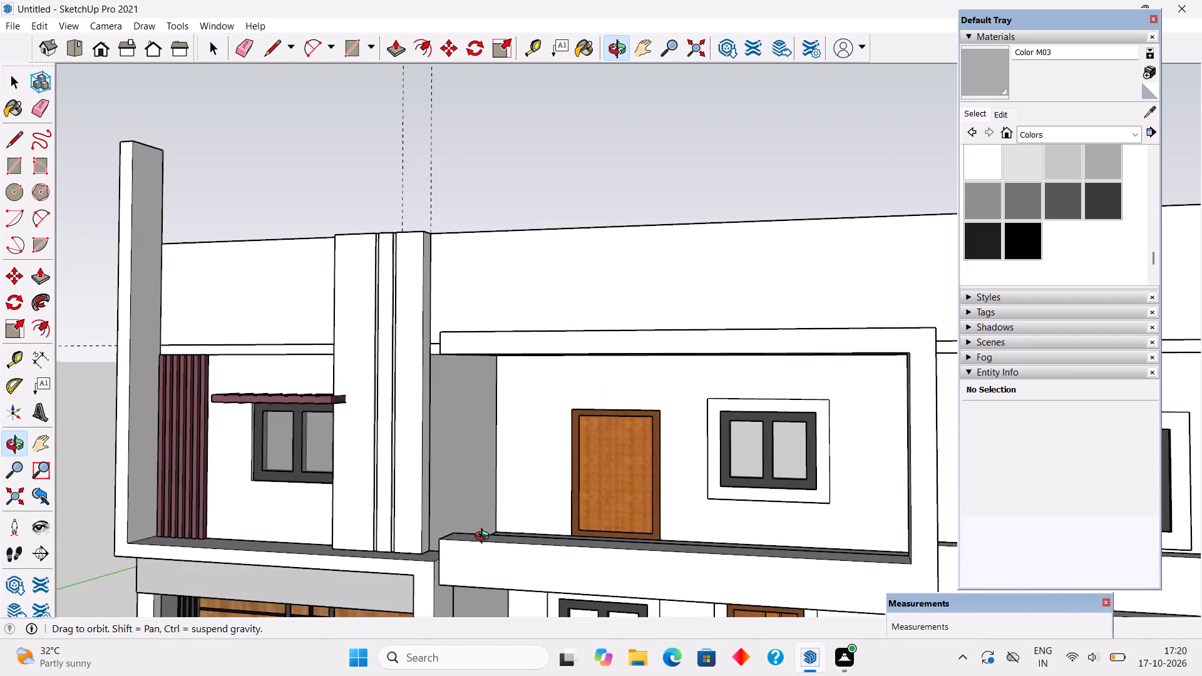
middle_click_drag(485, 538, 647, 543)
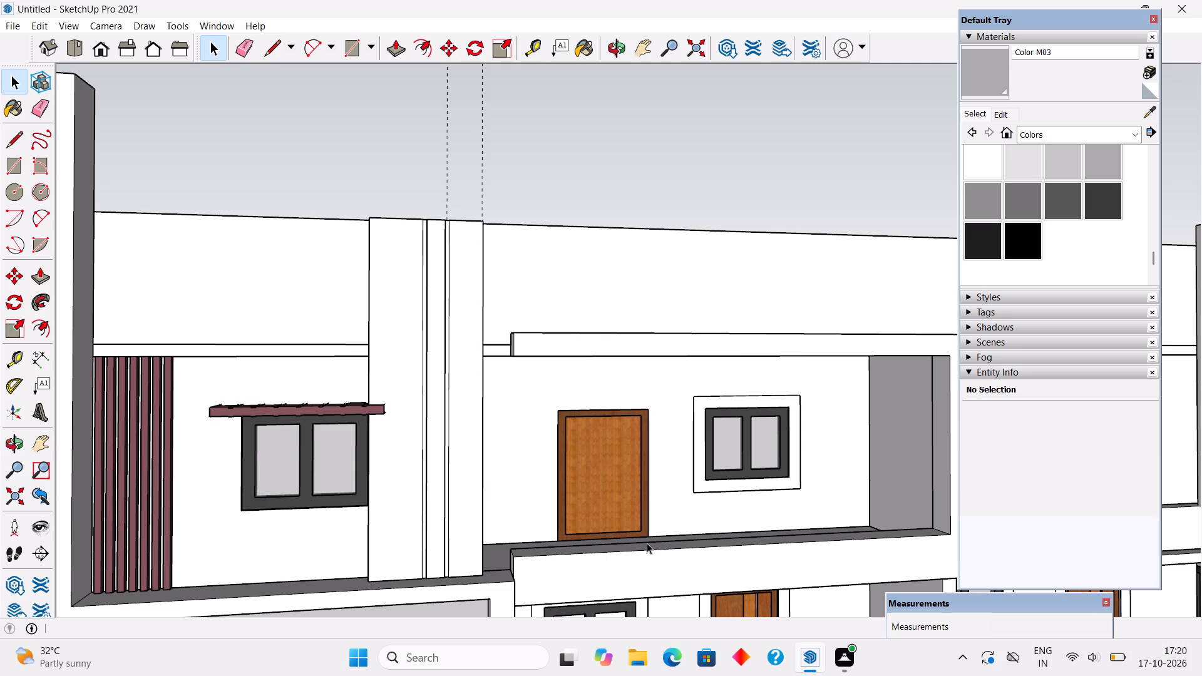
scroll(513, 367, "up", 1)
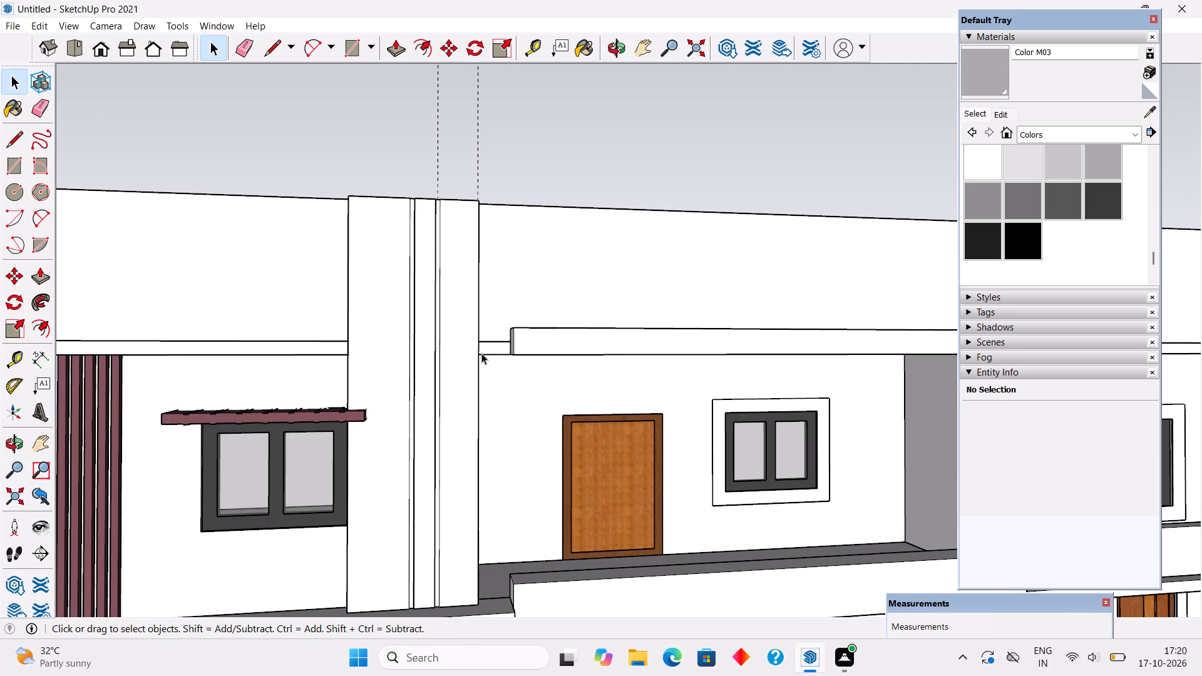
middle_click_drag(482, 353, 505, 348)
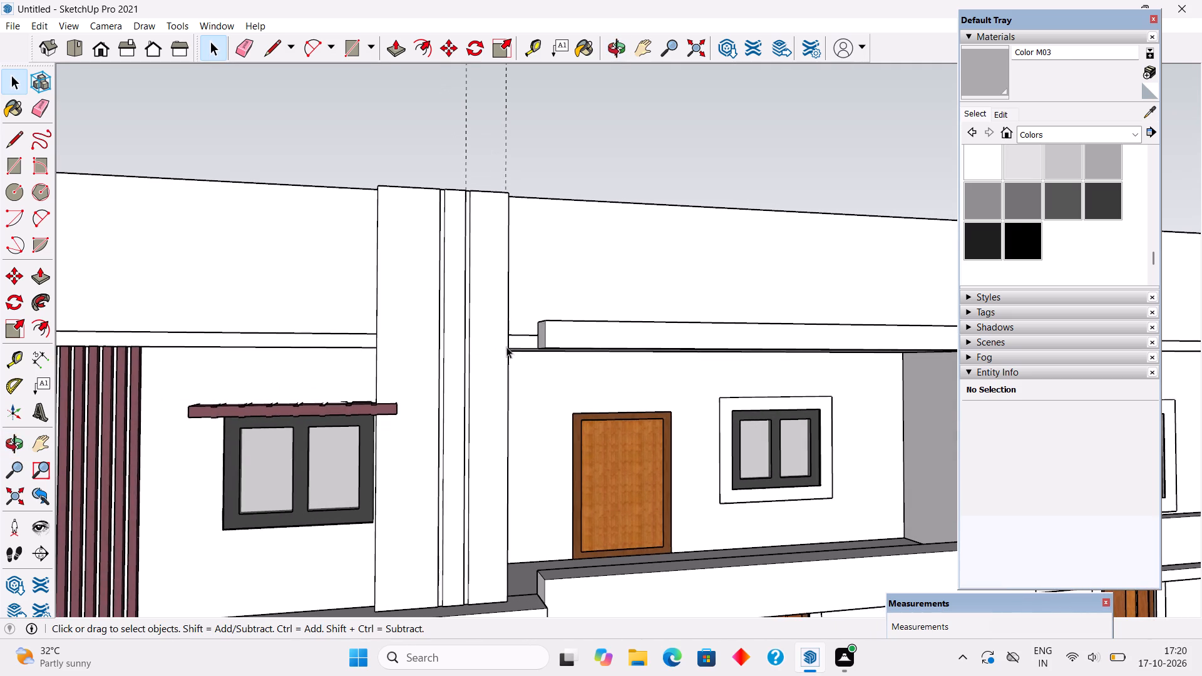
scroll(507, 346, "up", 3)
middle_click_drag(490, 344, 352, 367)
scroll(473, 332, "up", 4)
scroll(418, 368, "up", 1)
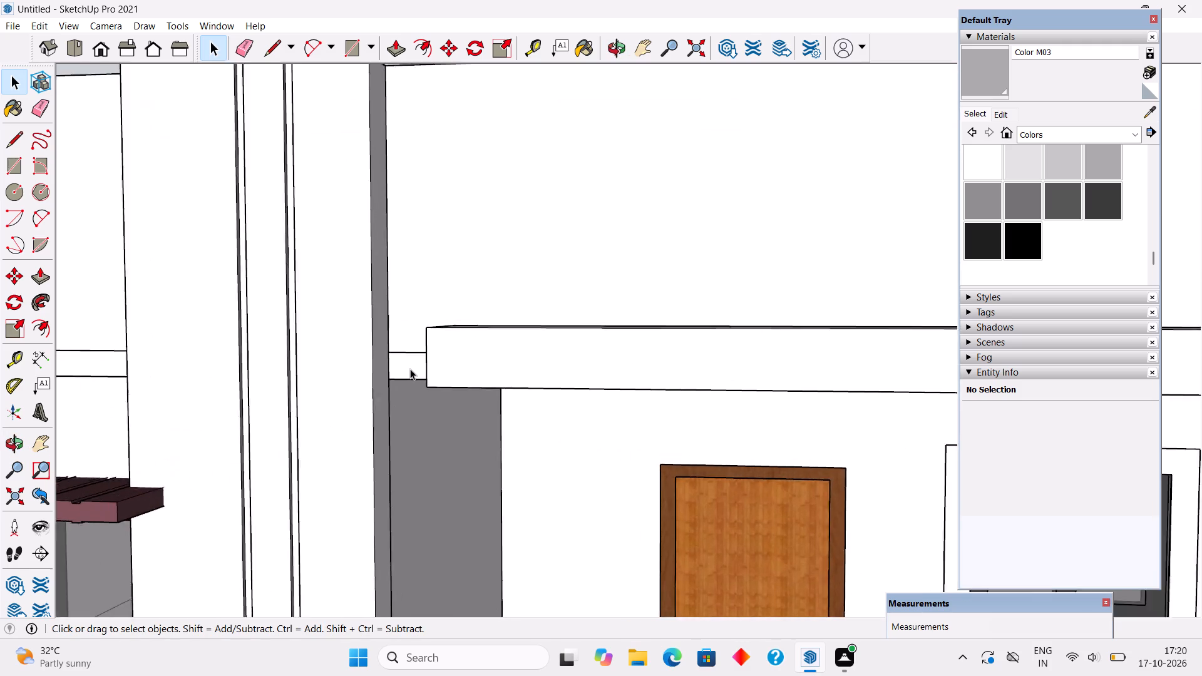
scroll(410, 369, "up", 3)
triple_click(366, 358)
key("l")
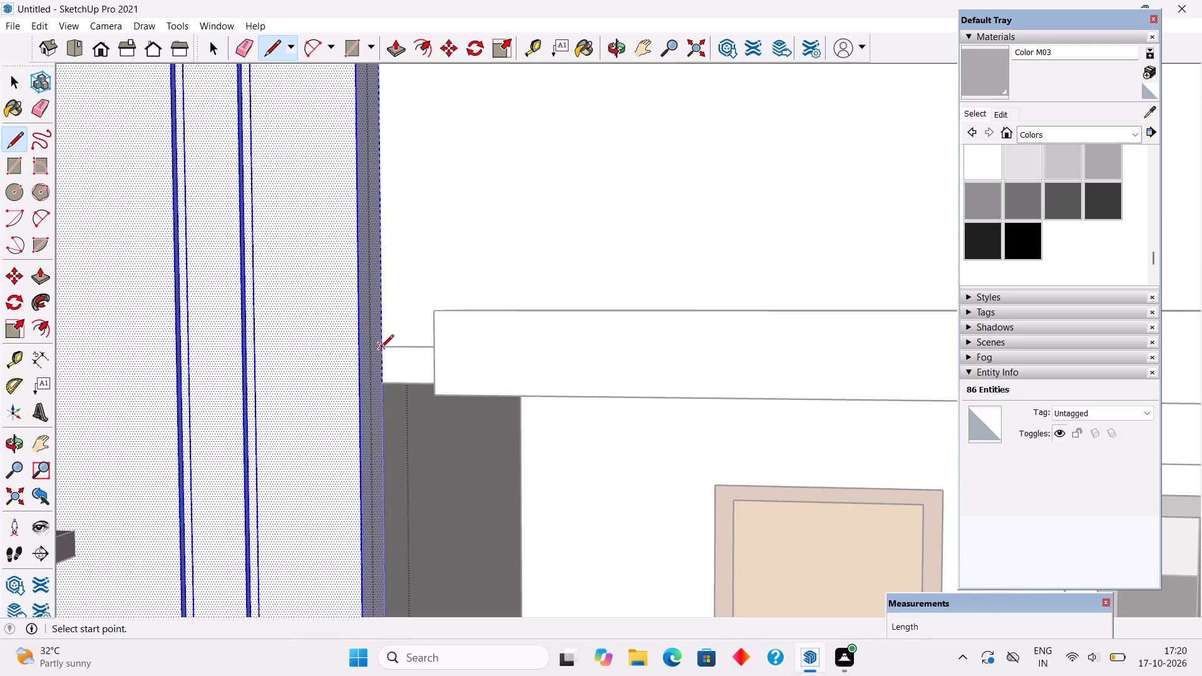
left_click(386, 382)
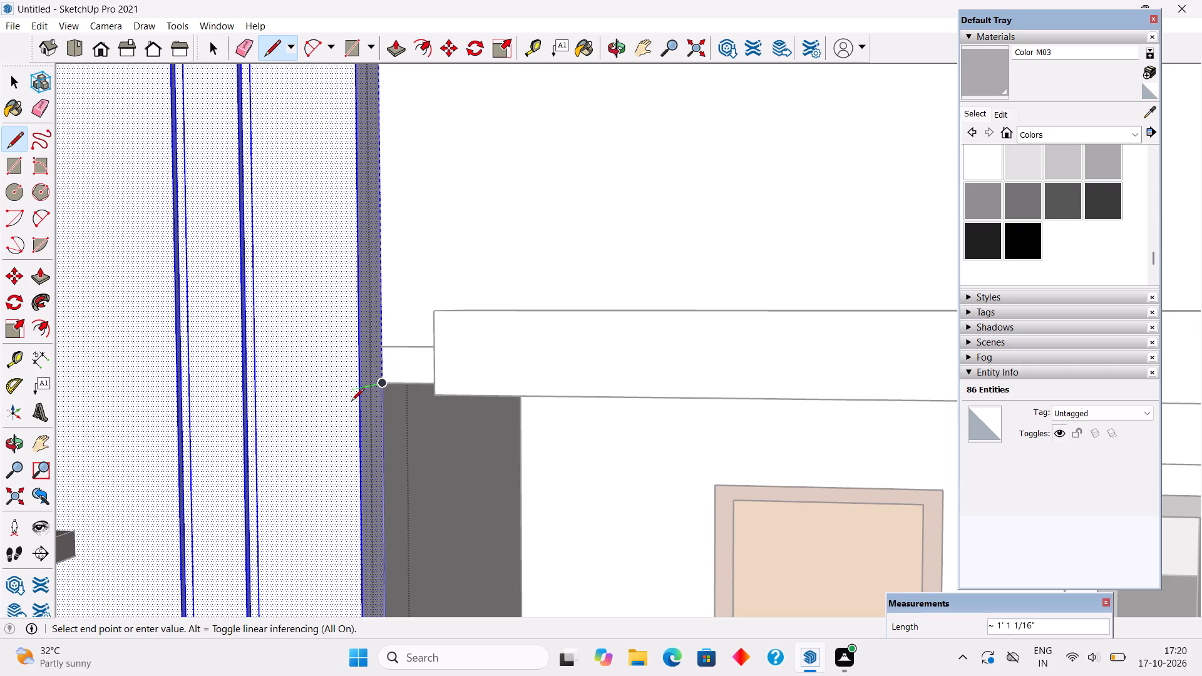
left_click(356, 389)
scroll(356, 389, "down", 4)
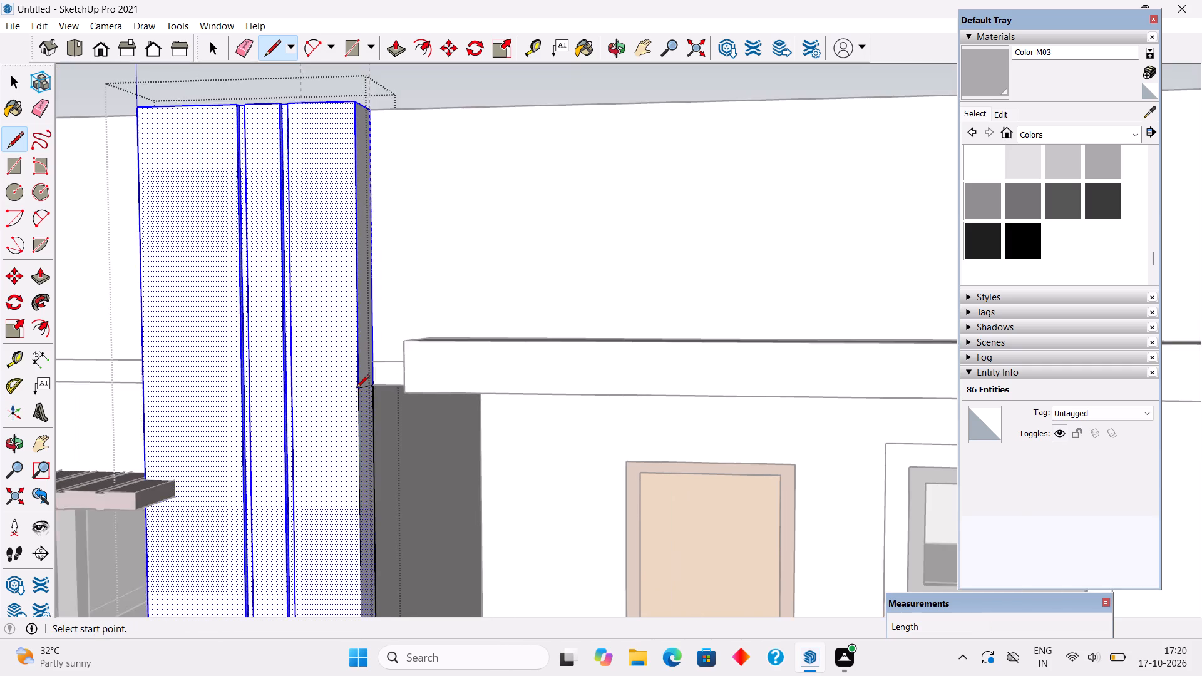
scroll(356, 389, "down", 5)
middle_click_drag(407, 412, 501, 382)
key("space")
Open the balcony's roof beam group and pull its end face 1' 3" out to the grooved pillar.
middle_click_drag(470, 370, 557, 401)
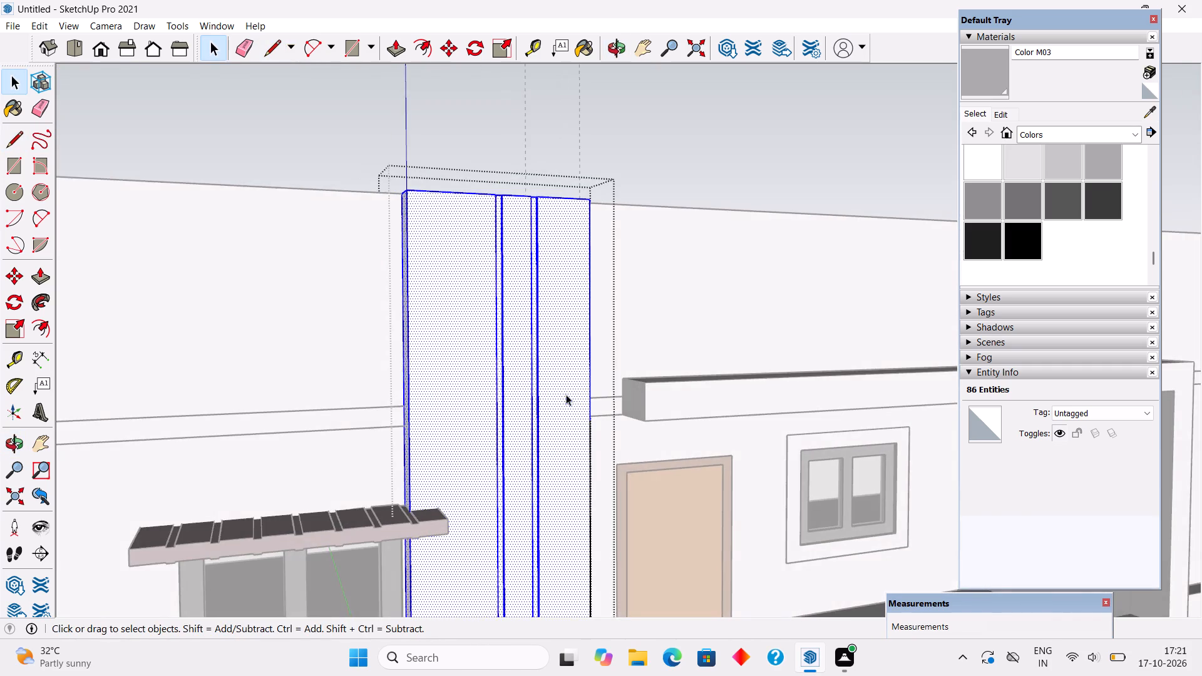
scroll(620, 401, "up", 3)
triple_click(635, 397)
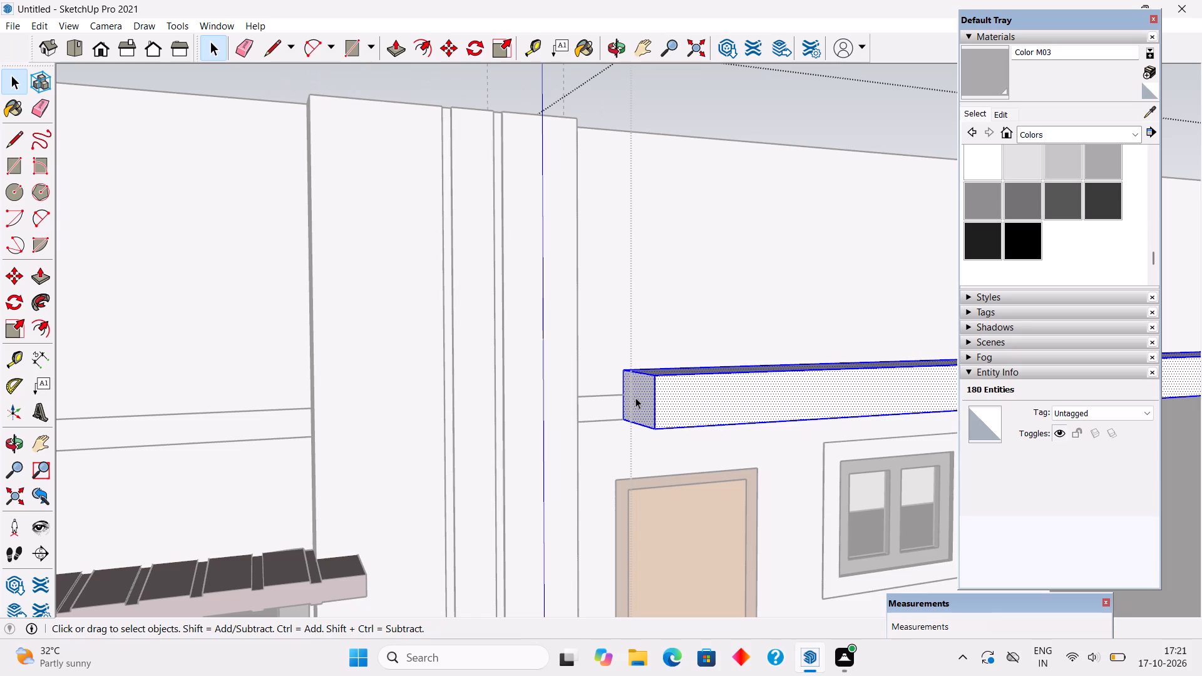
key("p")
left_click(635, 397)
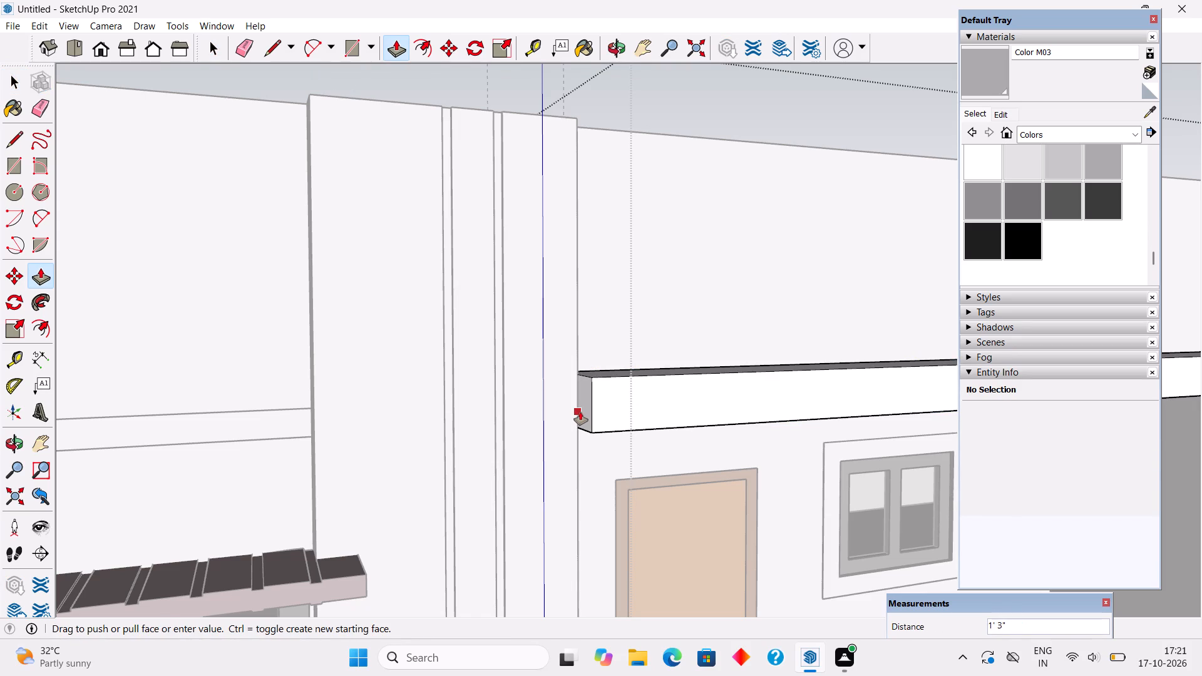
left_click(580, 412)
Reopen the pillar group and draw a 9" line across its balcony-side face along the underside of the extended beam.
middle_click_drag(566, 418, 385, 290)
scroll(398, 330, "up", 2)
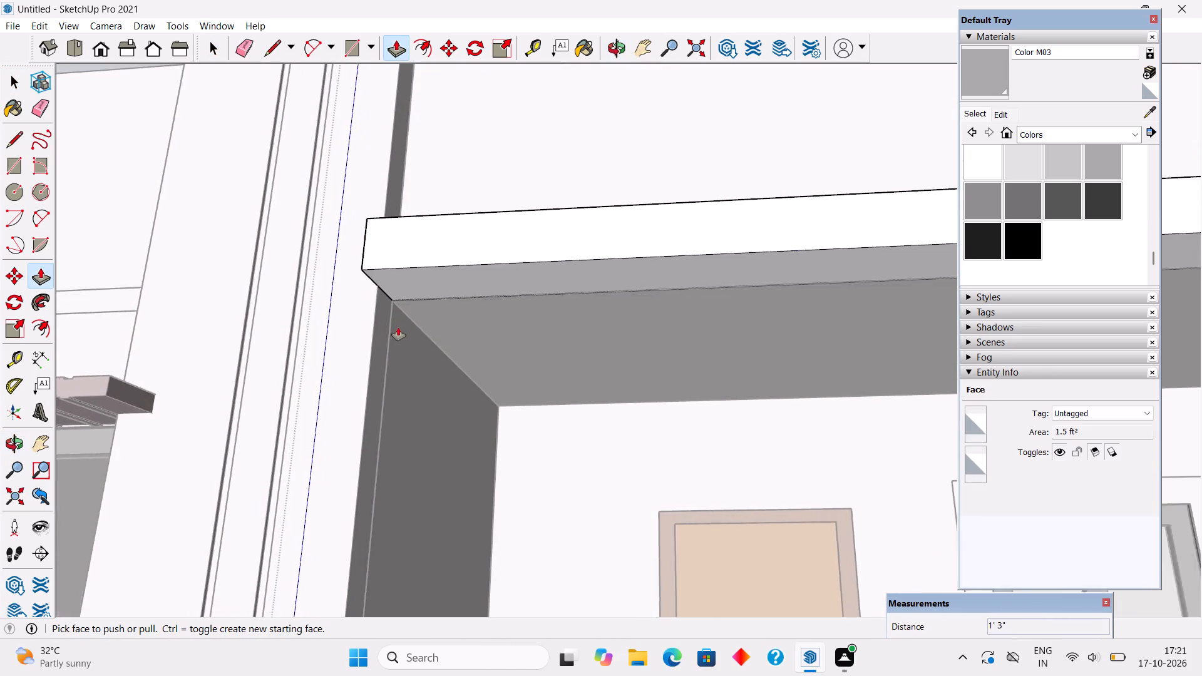
scroll(398, 327, "up", 5)
key("space")
triple_click(377, 304)
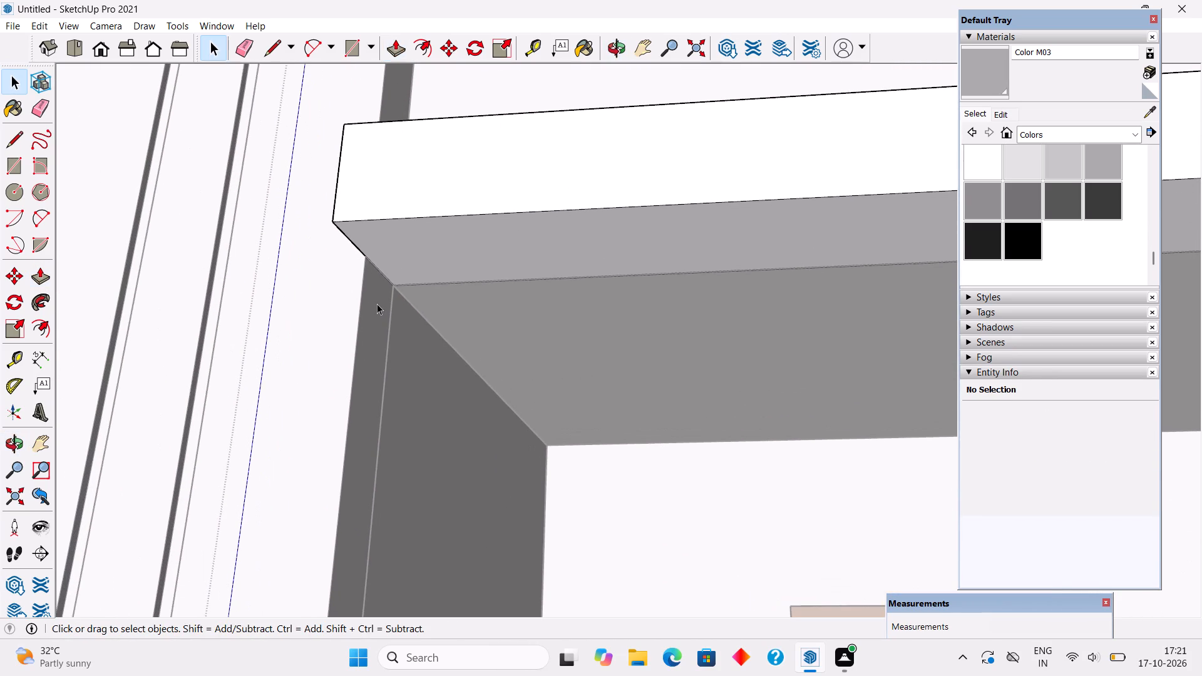
key("l")
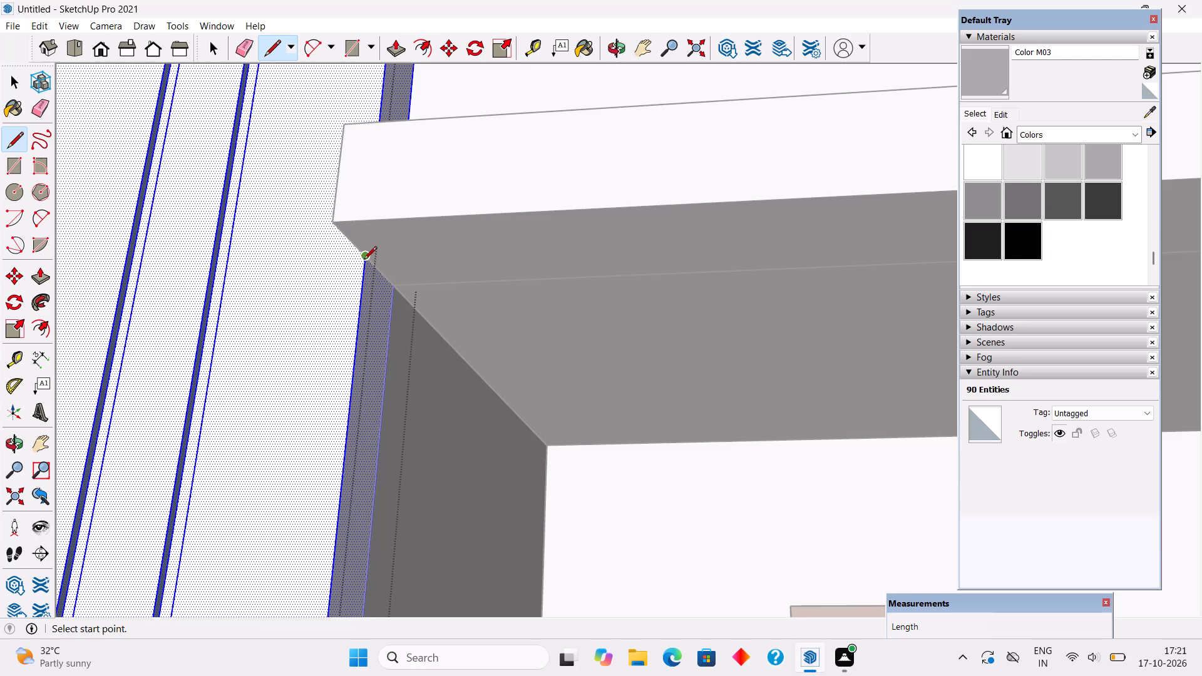
left_click(364, 260)
left_click(393, 283)
Pull the pillar's balcony-side face below the roof beam out 1' 3", to the end of the balcony parapet.
scroll(393, 284, "down", 4)
key("p")
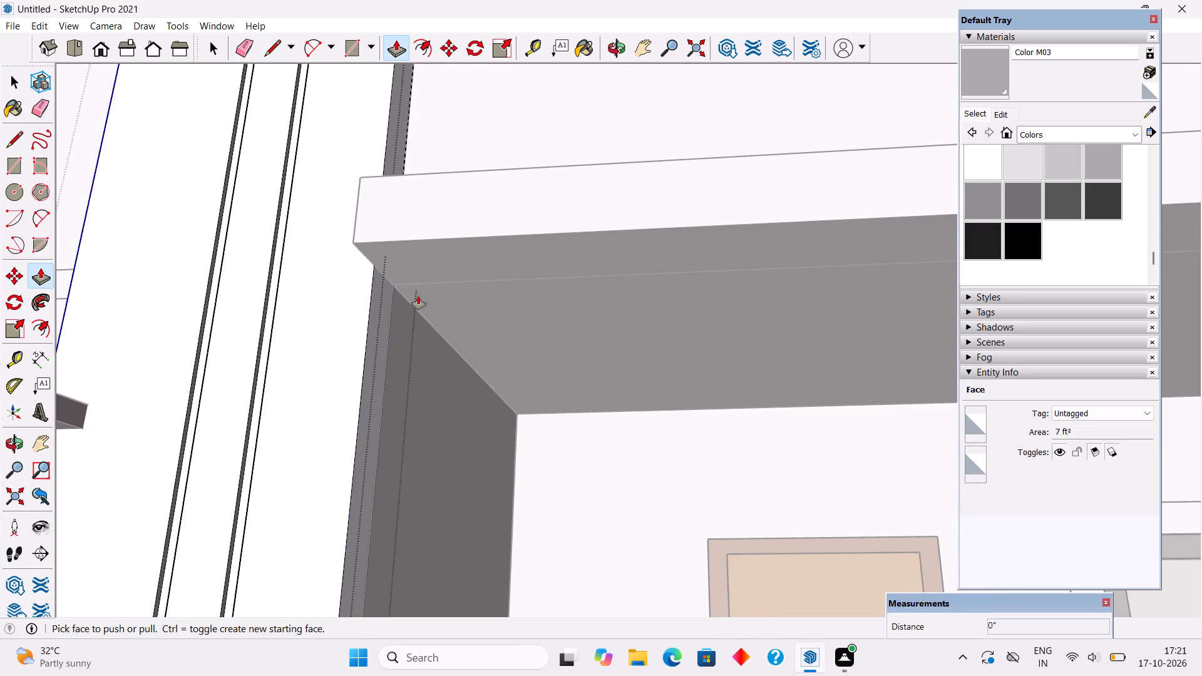
scroll(422, 291, "down", 16)
middle_click_drag(437, 379, 451, 490)
scroll(439, 459, "up", 5)
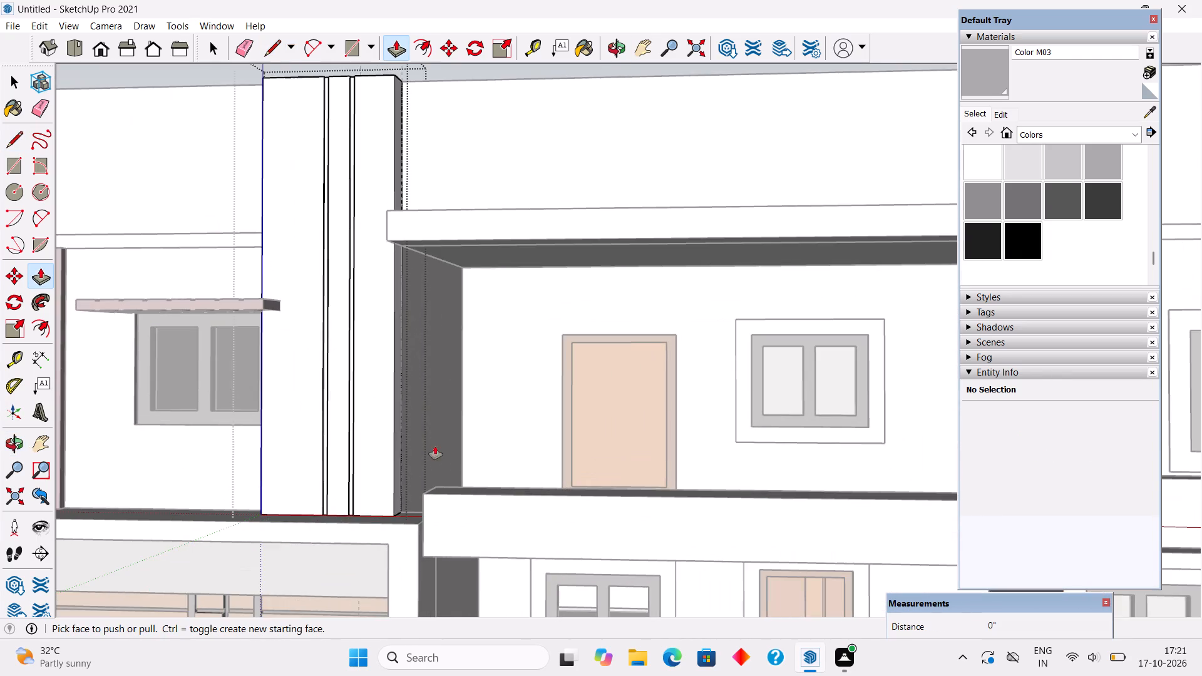
left_click(396, 493)
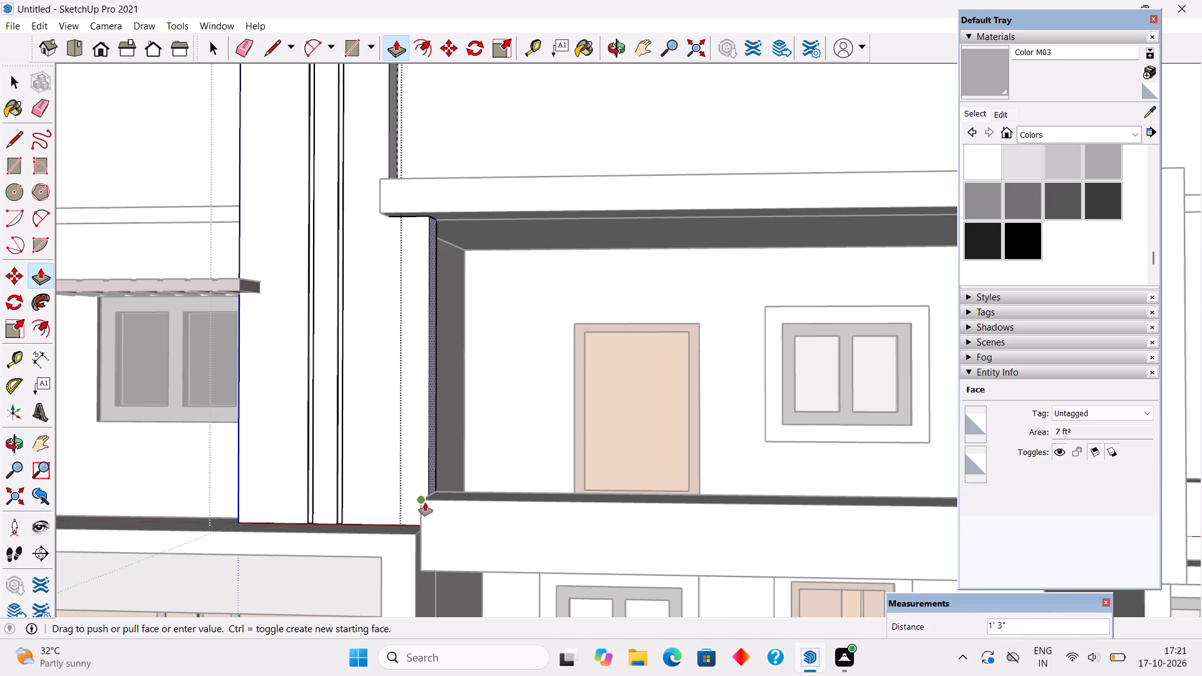
left_click(425, 504)
key("space")
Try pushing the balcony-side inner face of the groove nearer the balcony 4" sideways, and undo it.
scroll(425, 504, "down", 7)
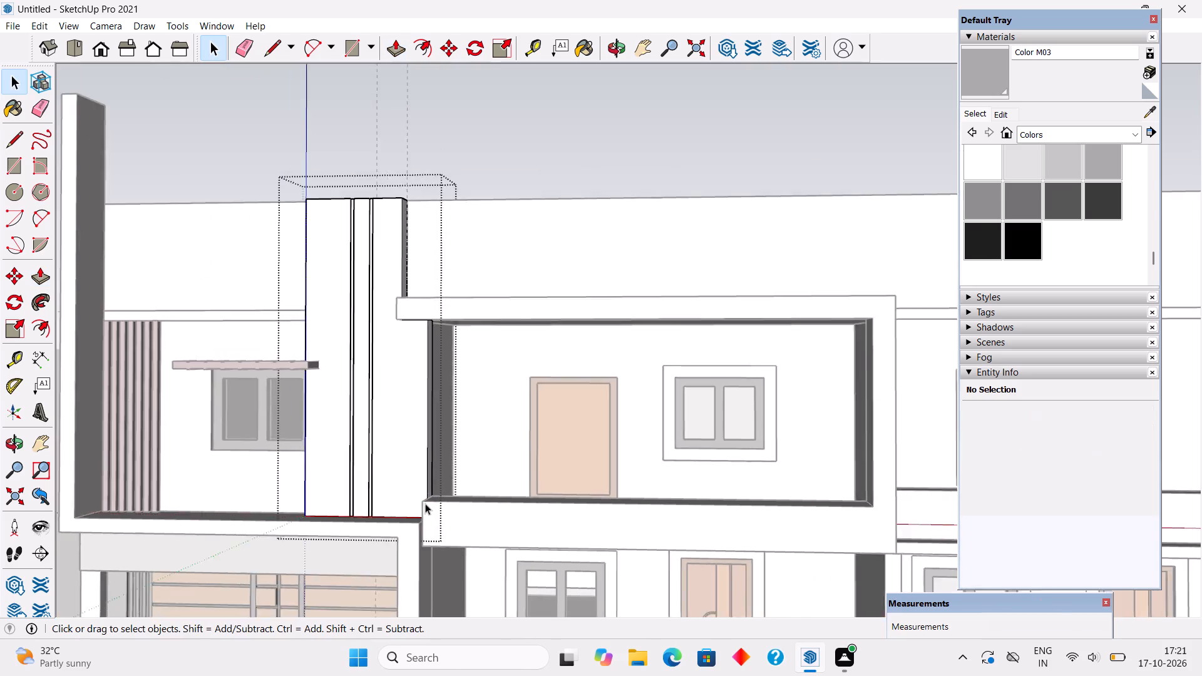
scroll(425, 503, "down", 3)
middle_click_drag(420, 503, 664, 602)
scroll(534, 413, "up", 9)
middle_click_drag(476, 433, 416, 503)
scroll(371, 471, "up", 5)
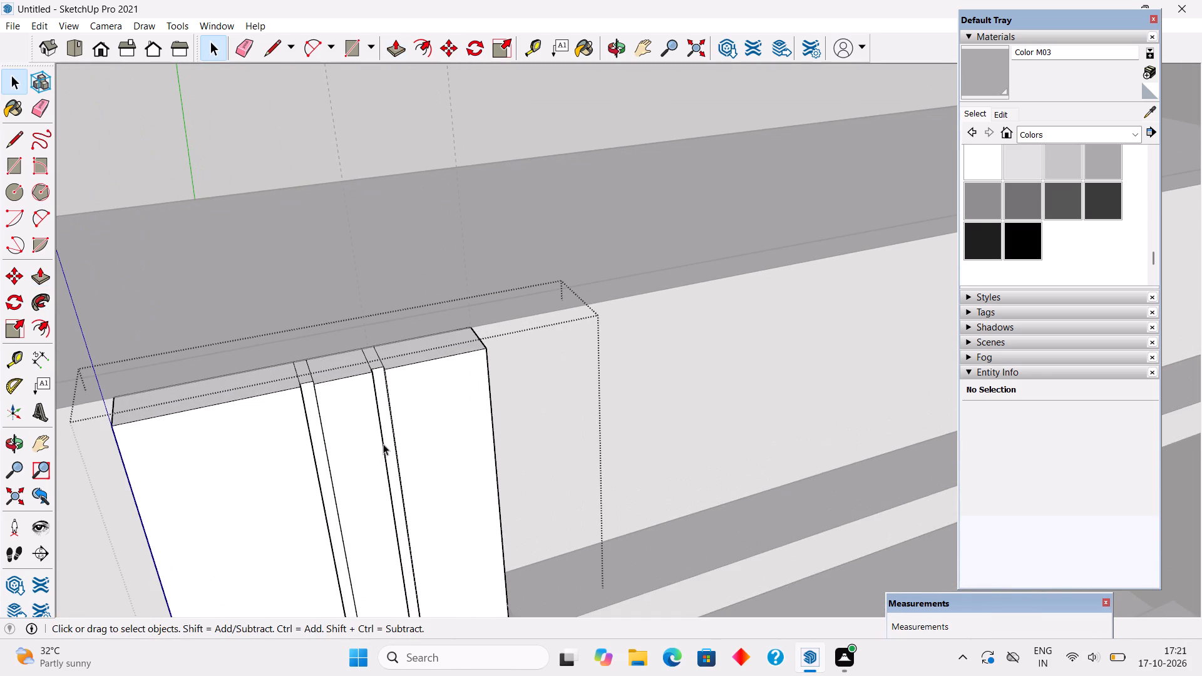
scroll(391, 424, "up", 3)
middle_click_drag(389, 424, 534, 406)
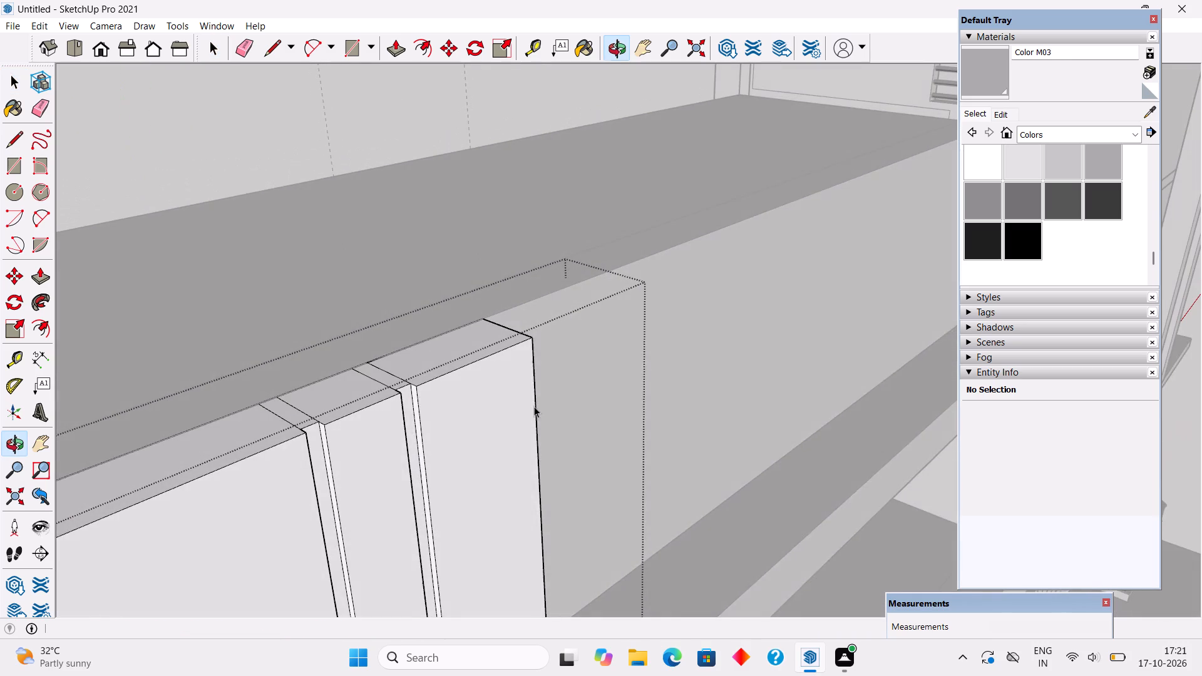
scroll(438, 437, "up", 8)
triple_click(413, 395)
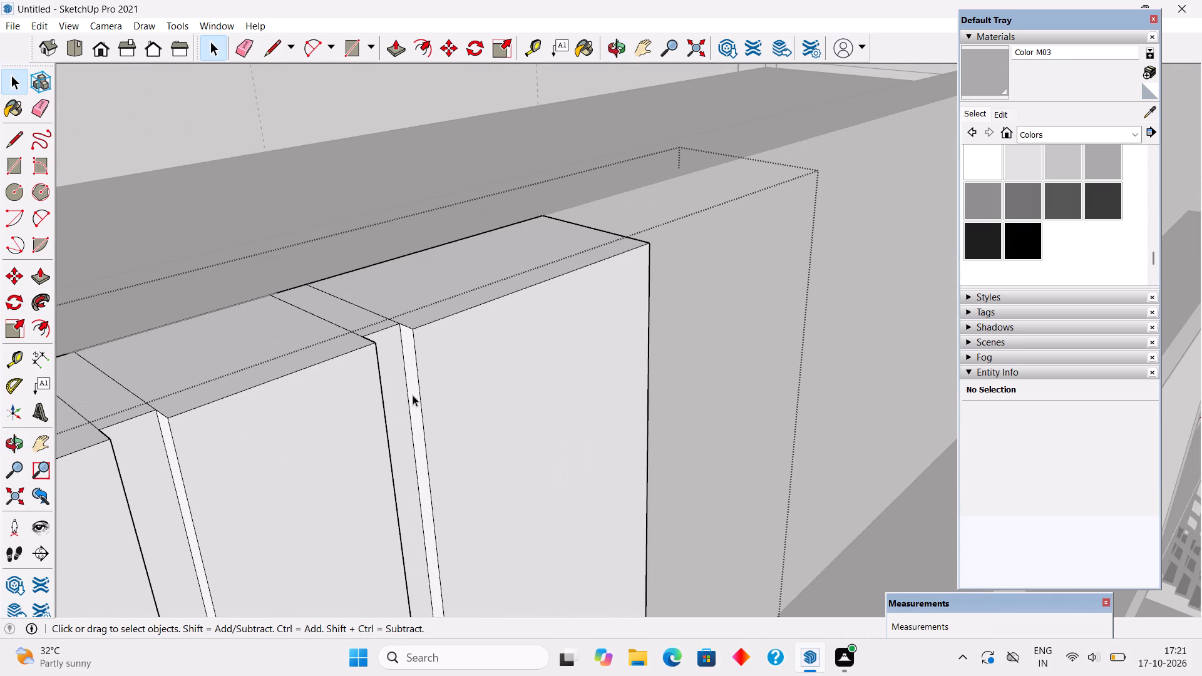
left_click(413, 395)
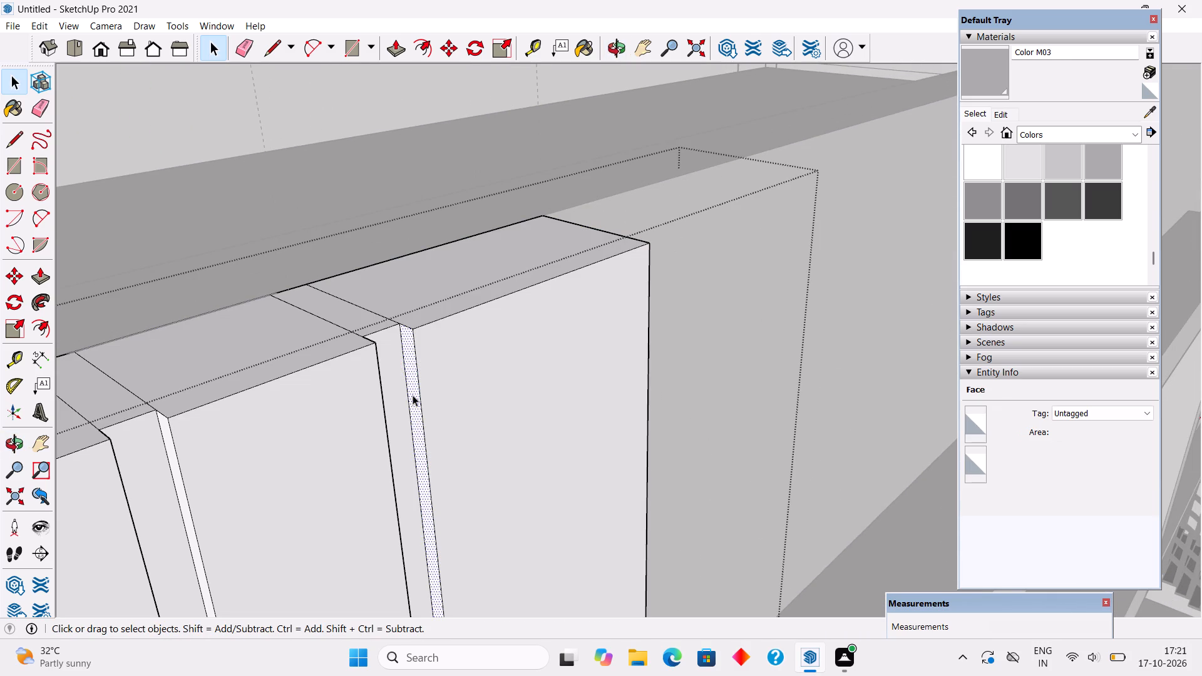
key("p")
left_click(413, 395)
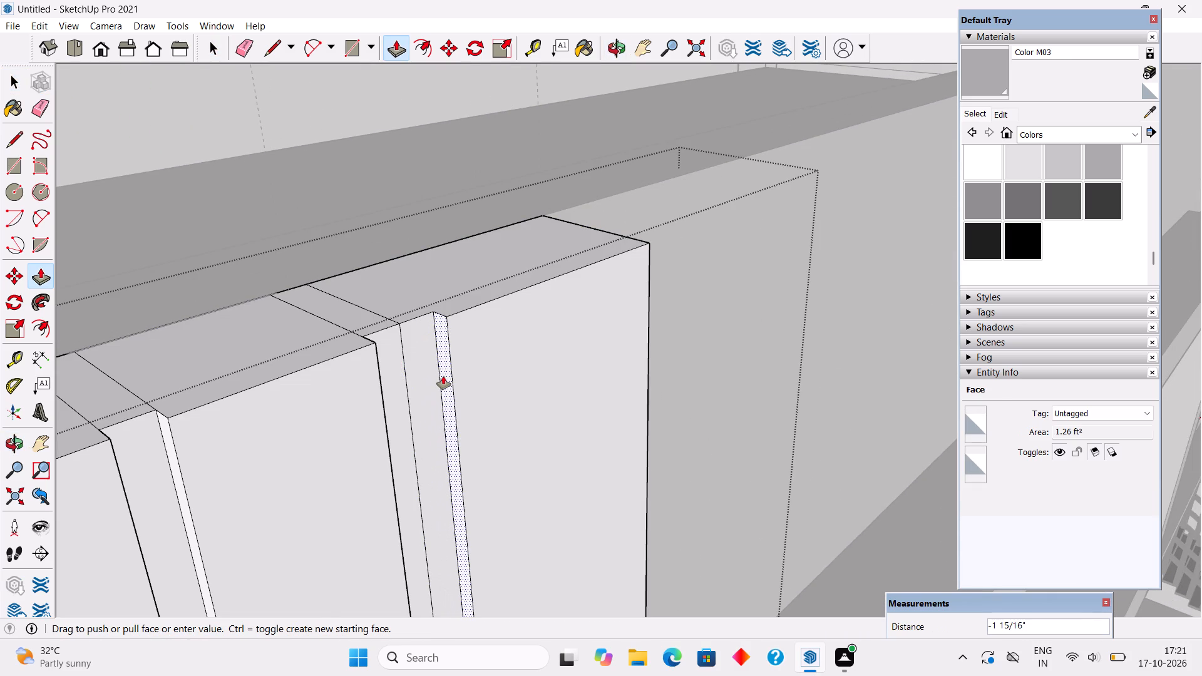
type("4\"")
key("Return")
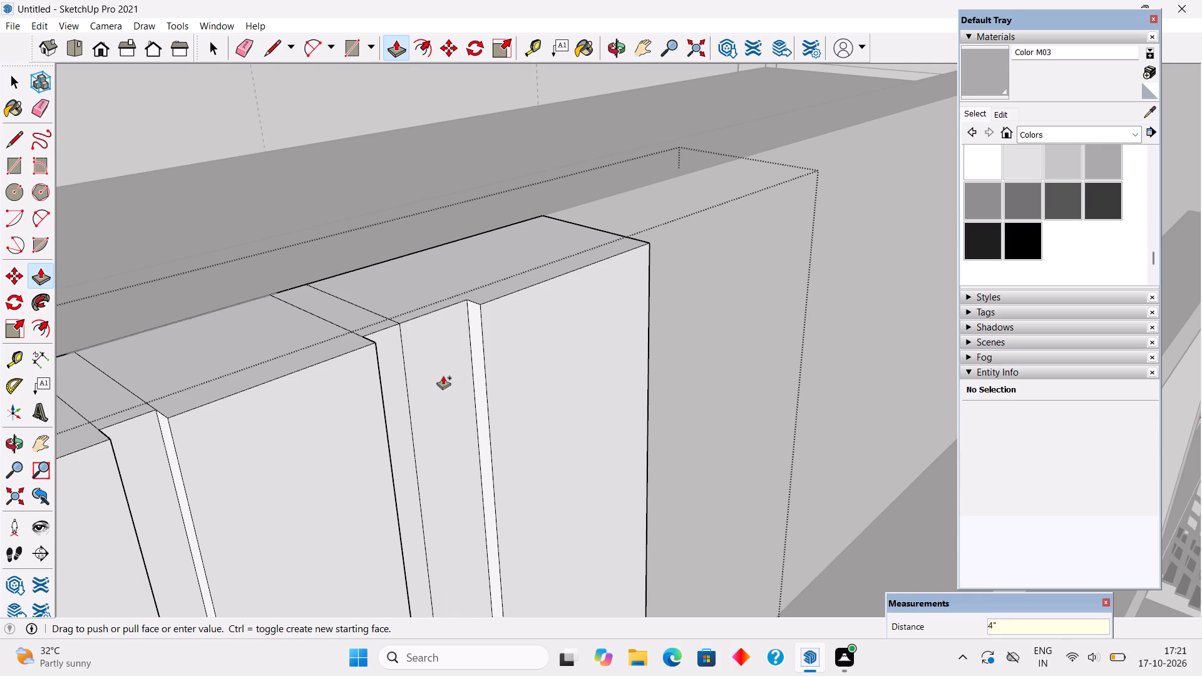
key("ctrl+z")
Push the balcony-side inner face of that groove 2" sideways, towards the balcony.
left_click(418, 406)
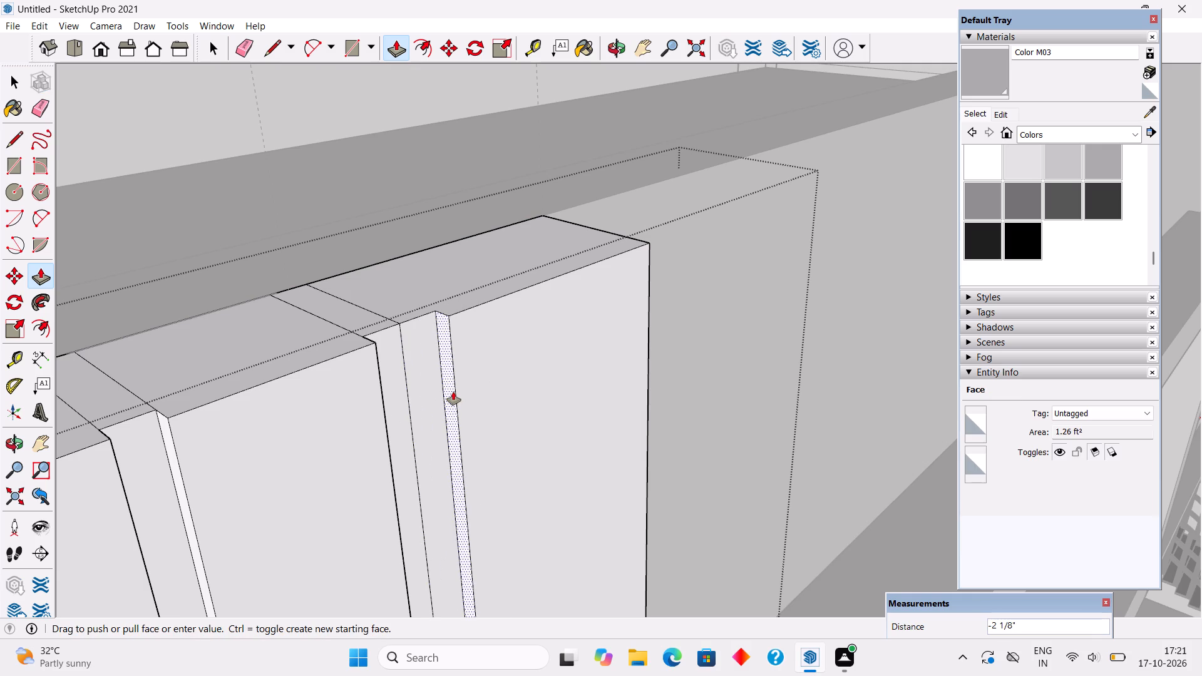
type("2\"")
key("Return")
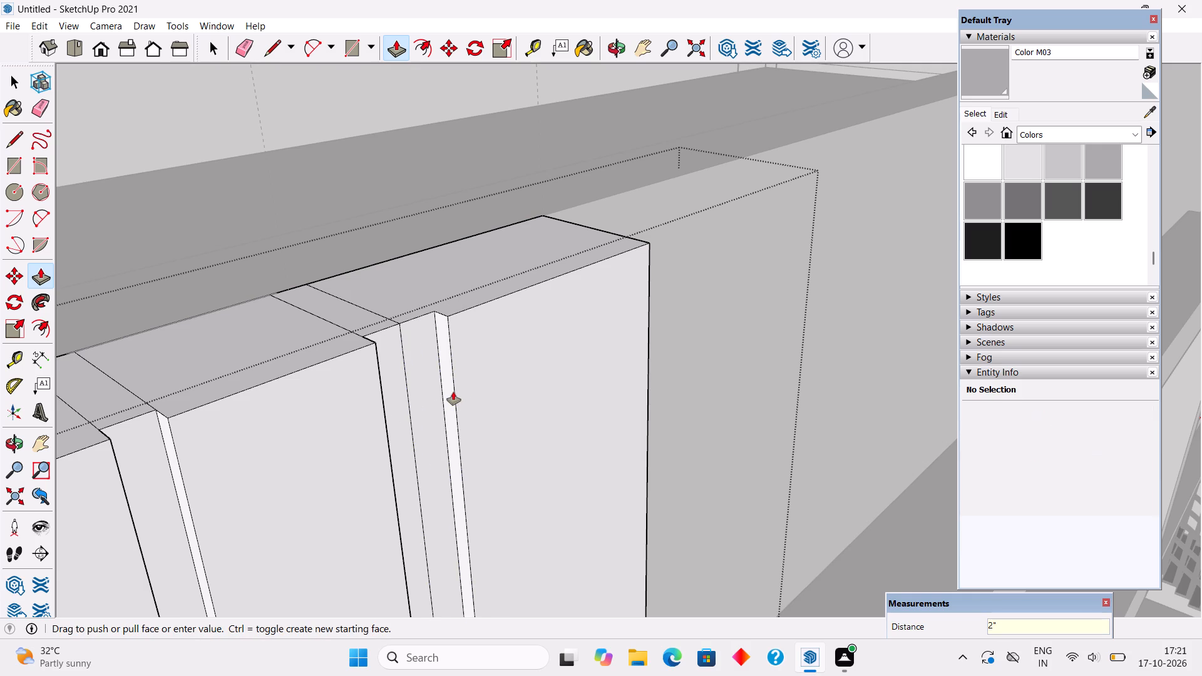
Move the same groove's opposite inner face about 2 7/16" towards the balcony to narrow the groove.
middle_click_drag(438, 394, 226, 412)
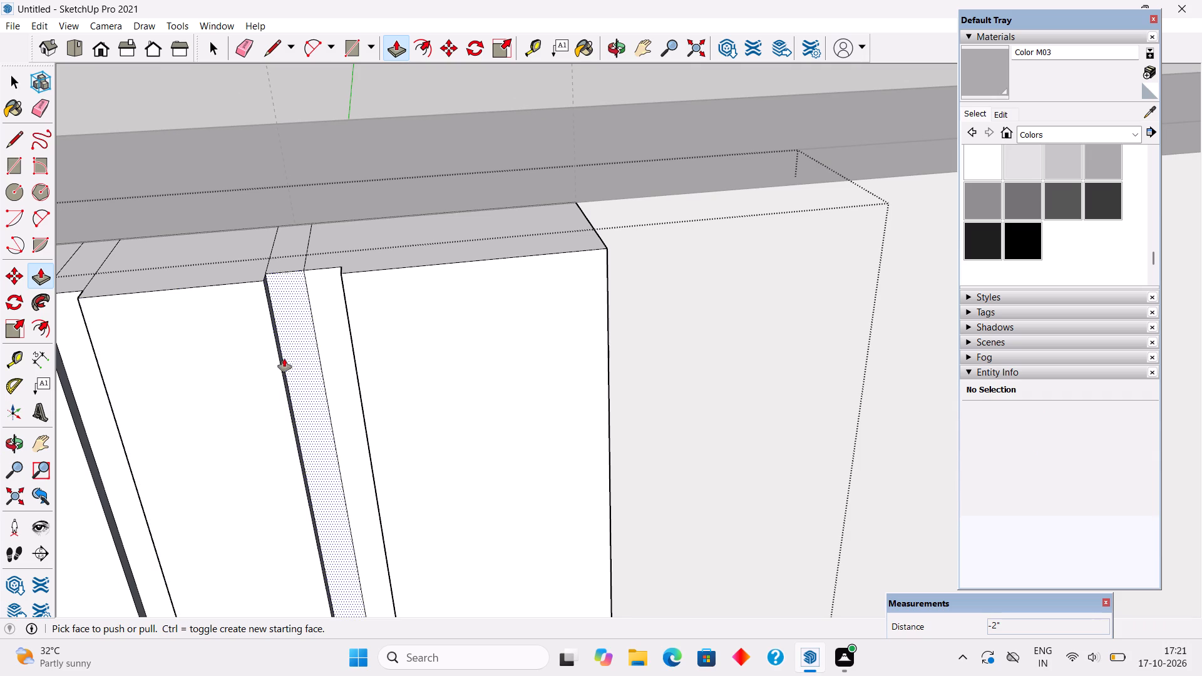
middle_click_drag(306, 367, 239, 376)
scroll(299, 342, "up", 4)
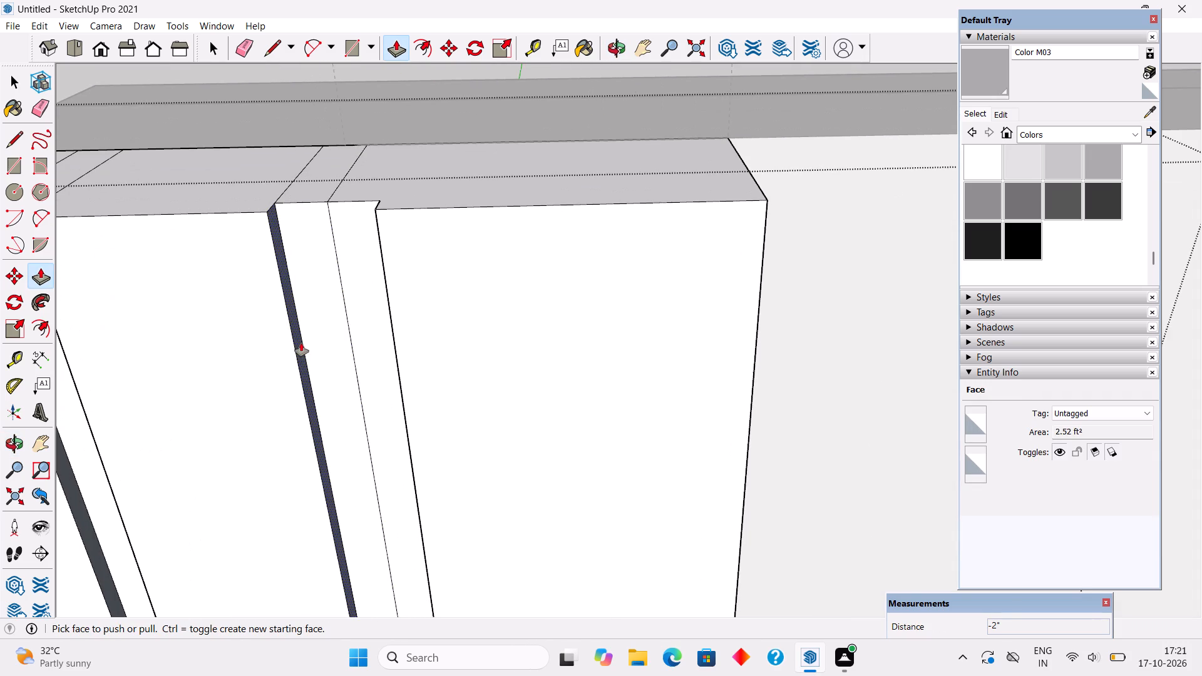
left_click(300, 348)
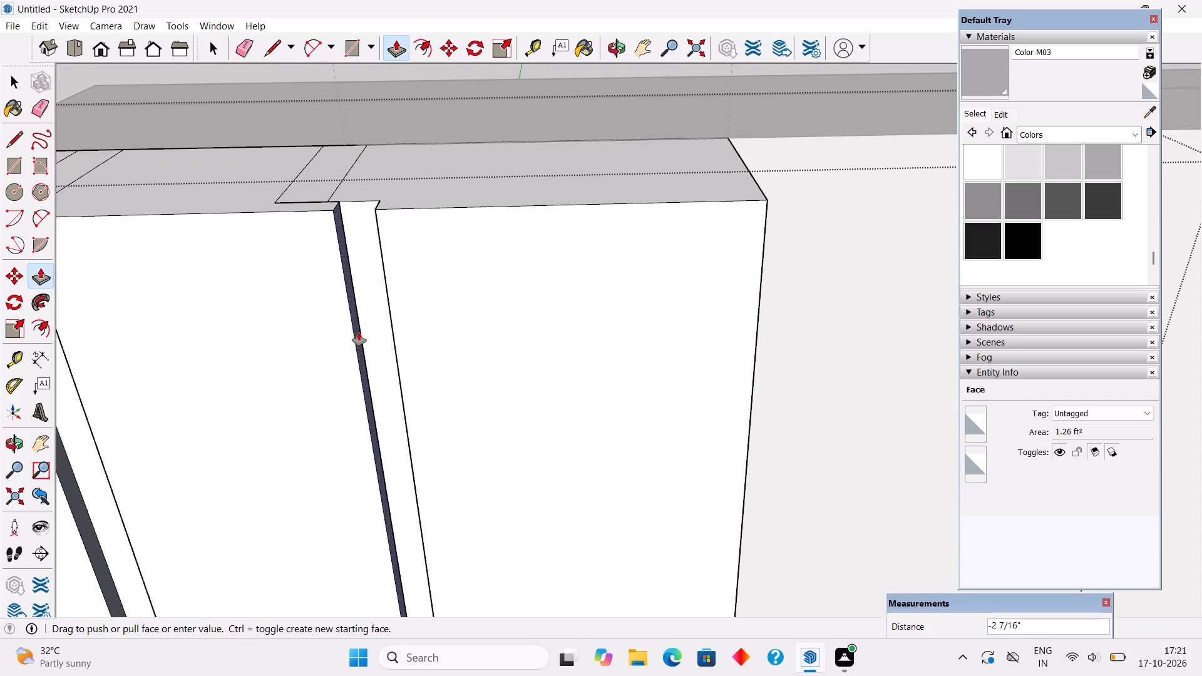
left_click(359, 332)
scroll(360, 332, "down", 20)
scroll(360, 332, "down", 1)
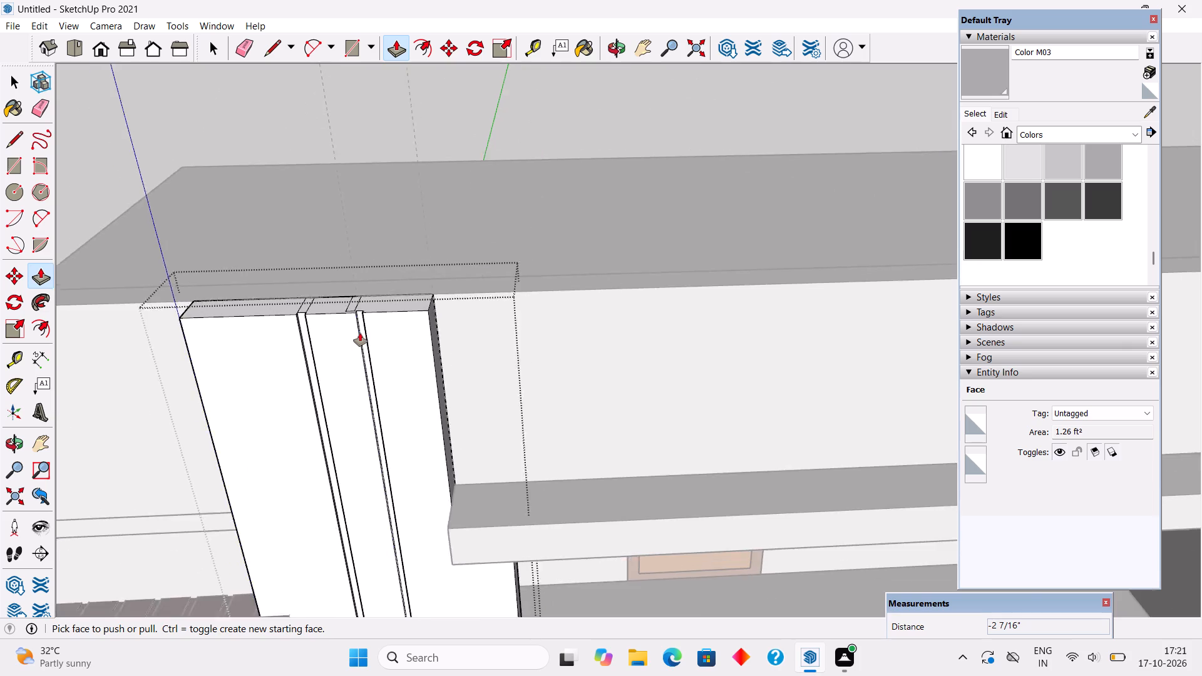
Finish editing the grooved pillar group and return to the whole model.
scroll(360, 333, "down", 11)
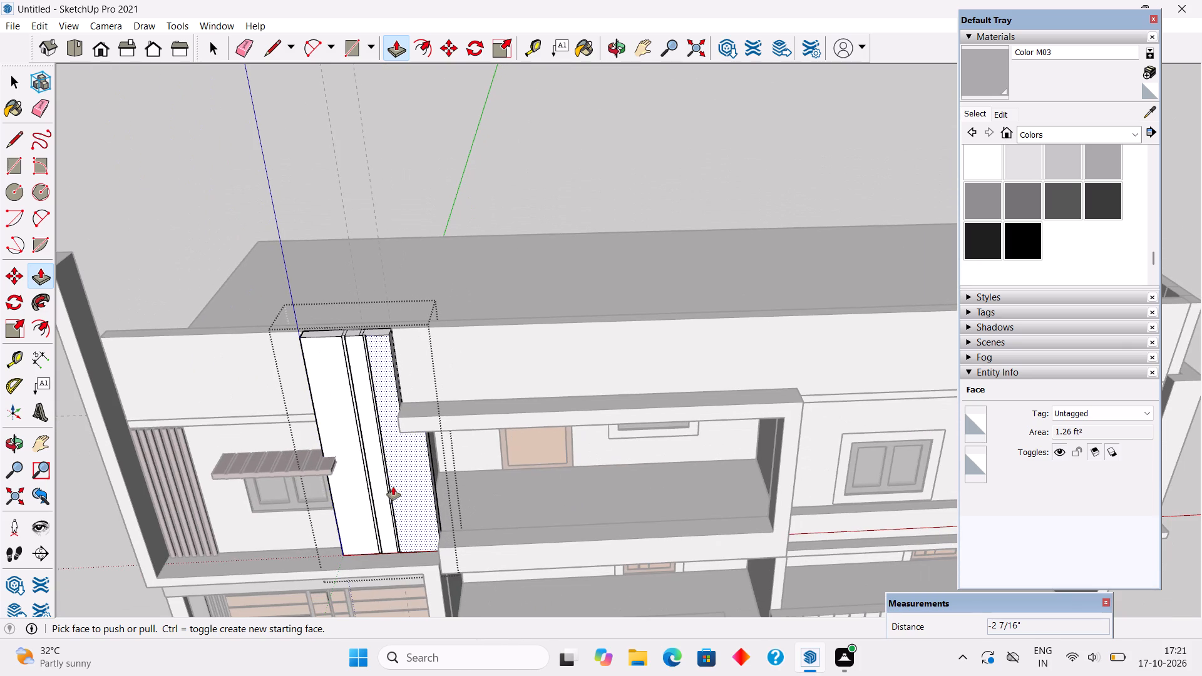
key("space")
middle_click_drag(393, 499, 445, 325)
scroll(445, 331, "down", 3)
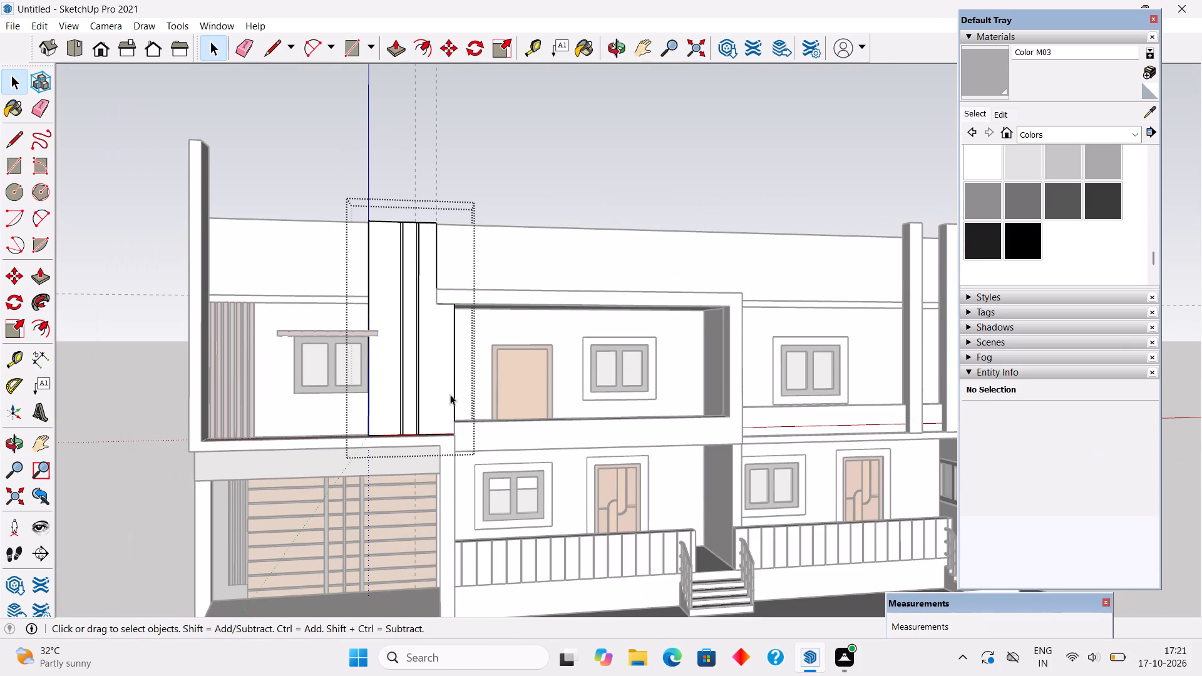
key("space")
left_click(558, 187)
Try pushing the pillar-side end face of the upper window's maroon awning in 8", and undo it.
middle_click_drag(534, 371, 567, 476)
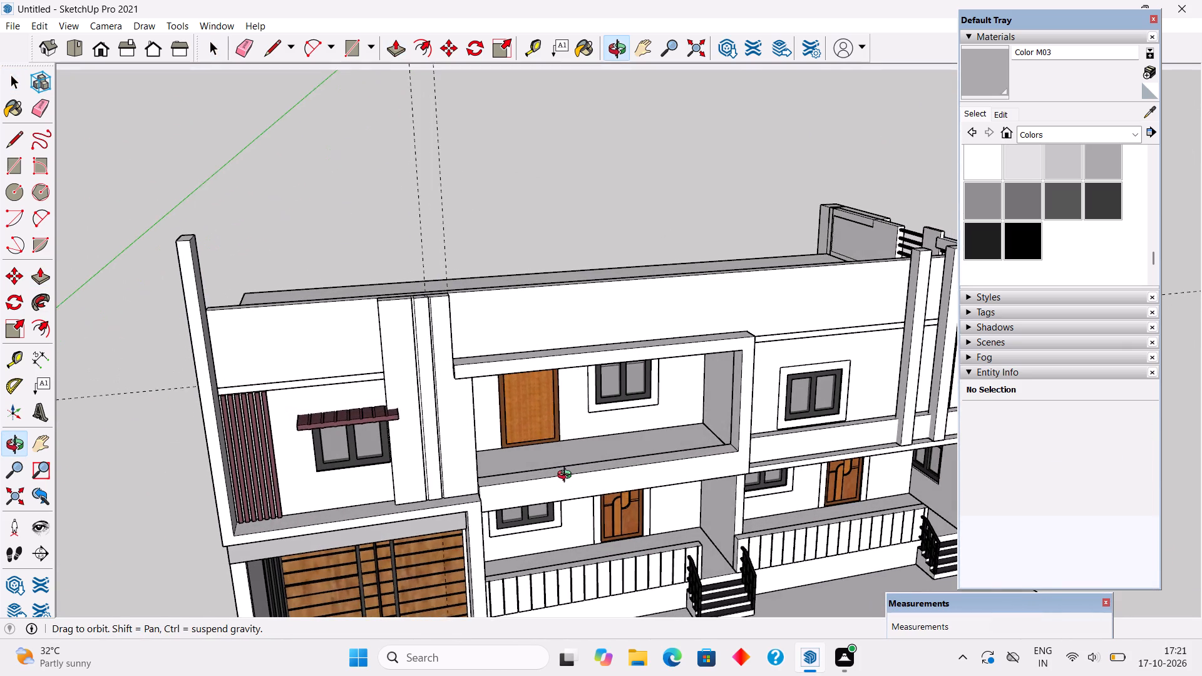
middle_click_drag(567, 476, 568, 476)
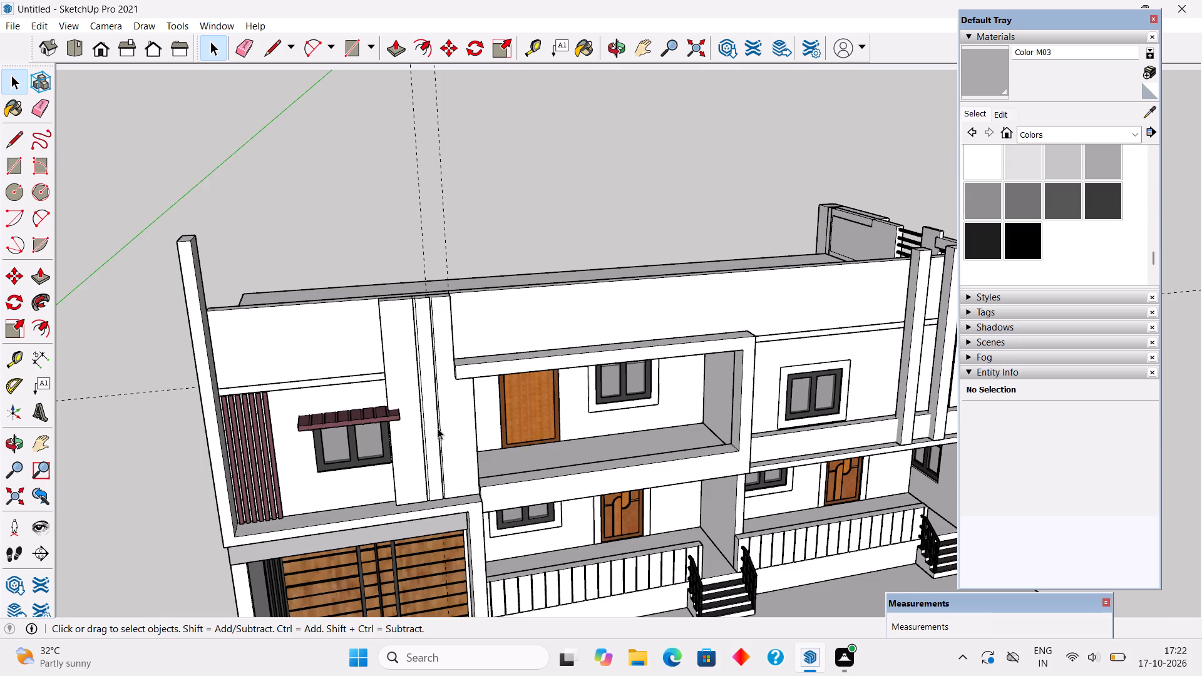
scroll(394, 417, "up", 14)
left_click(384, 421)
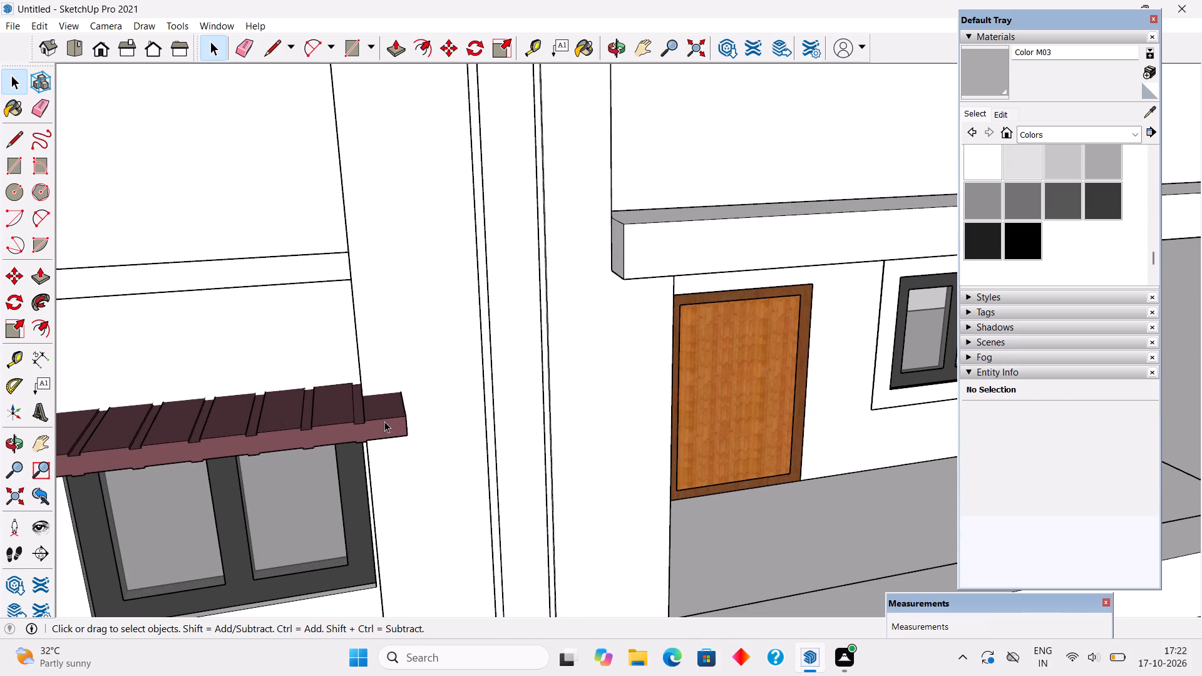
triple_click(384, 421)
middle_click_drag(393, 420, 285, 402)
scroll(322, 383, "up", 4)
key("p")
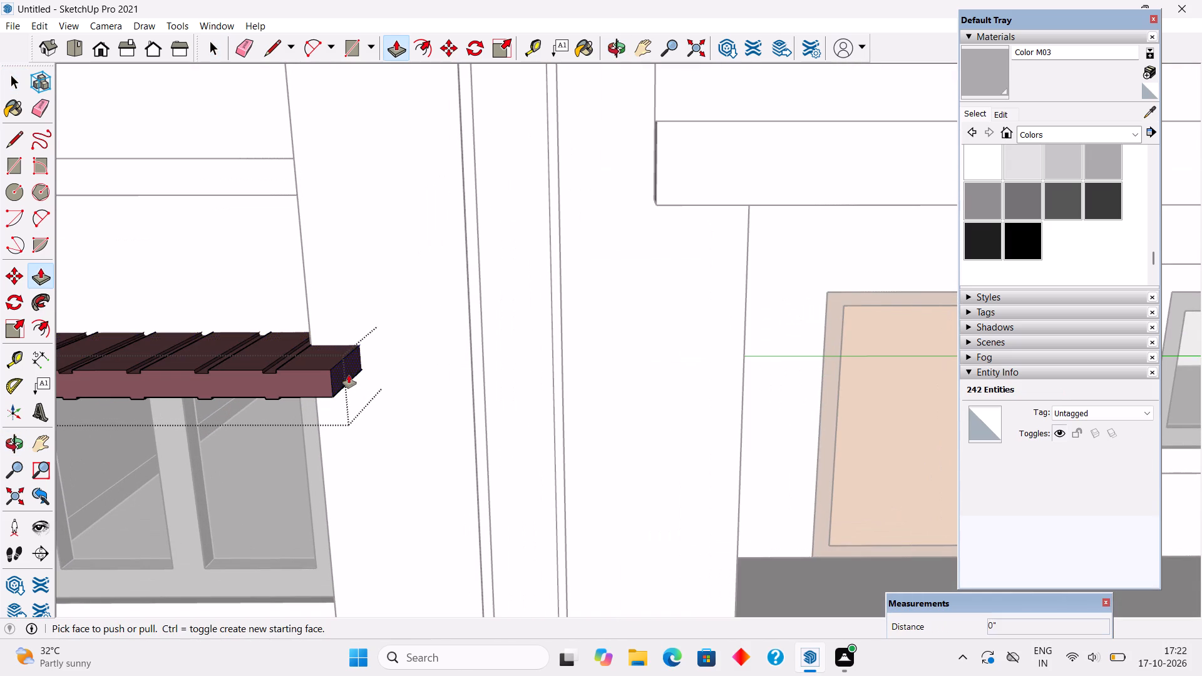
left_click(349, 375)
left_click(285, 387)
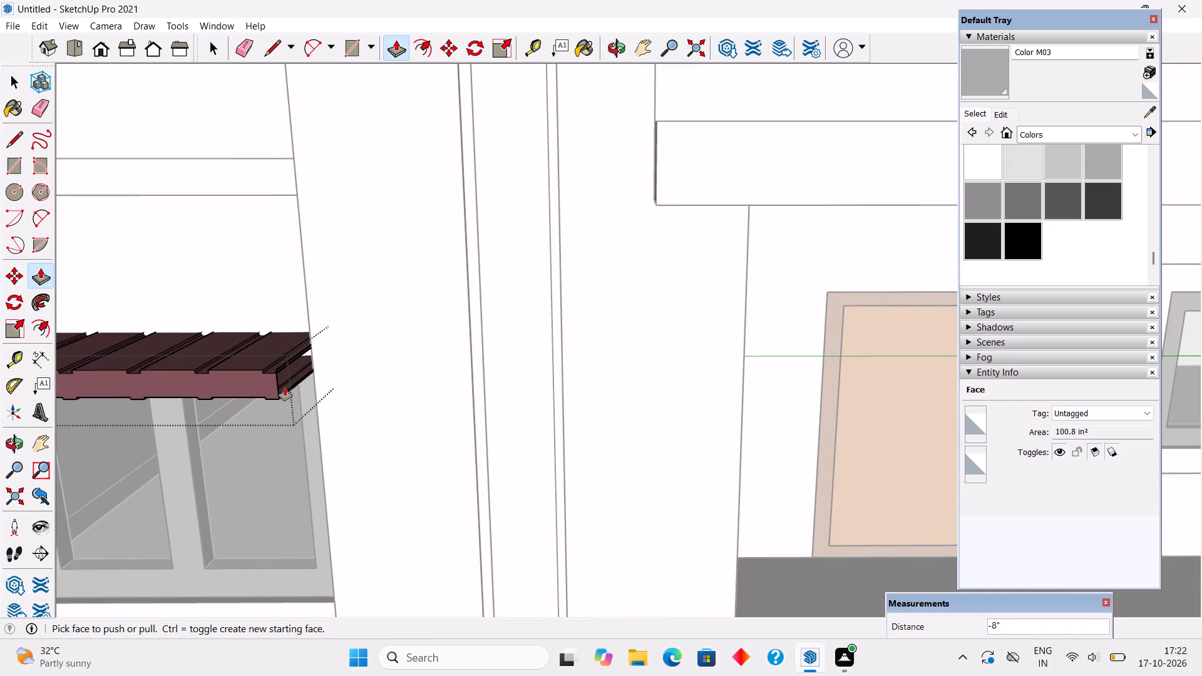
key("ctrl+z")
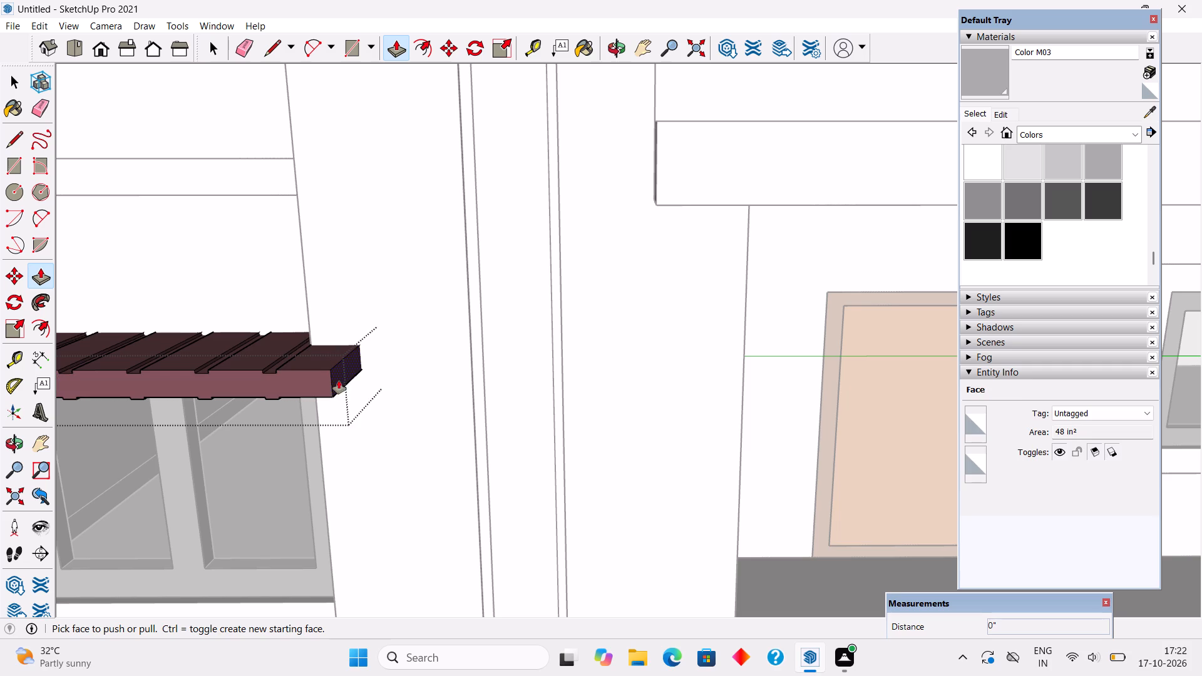
Push the awning's pillar-side end face in about 7 5/16" to shorten it, and close the awning group.
left_click(341, 379)
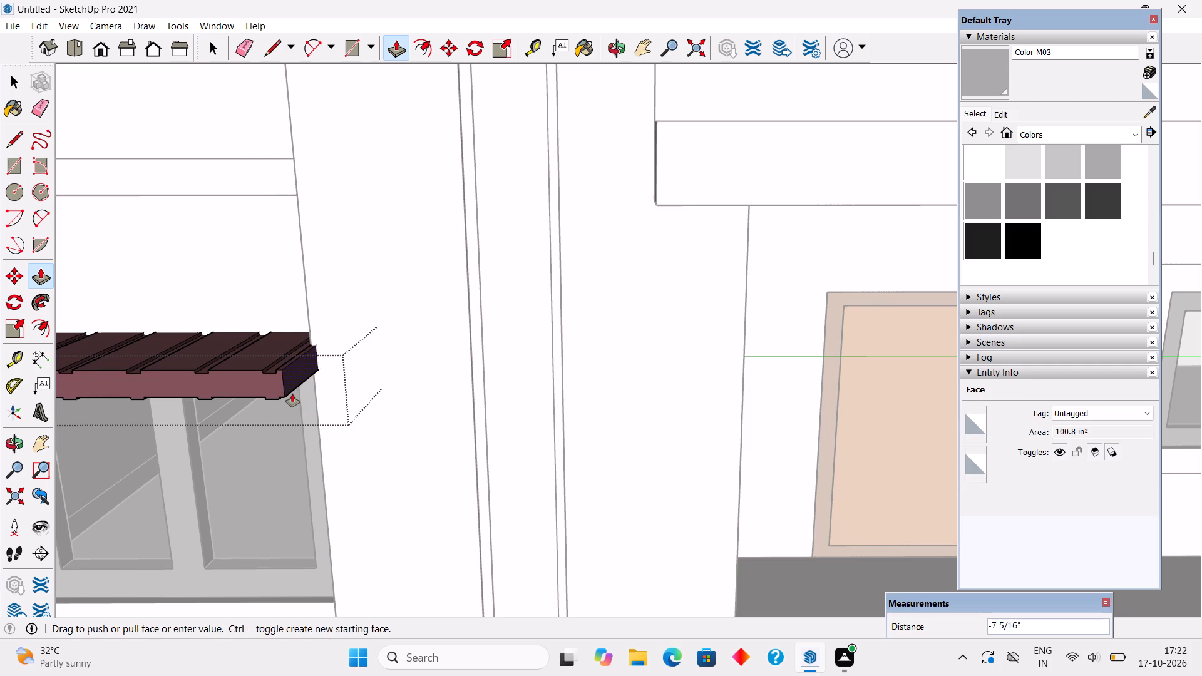
left_click(292, 394)
scroll(363, 478, "down", 1)
middle_click_drag(424, 456, 541, 431)
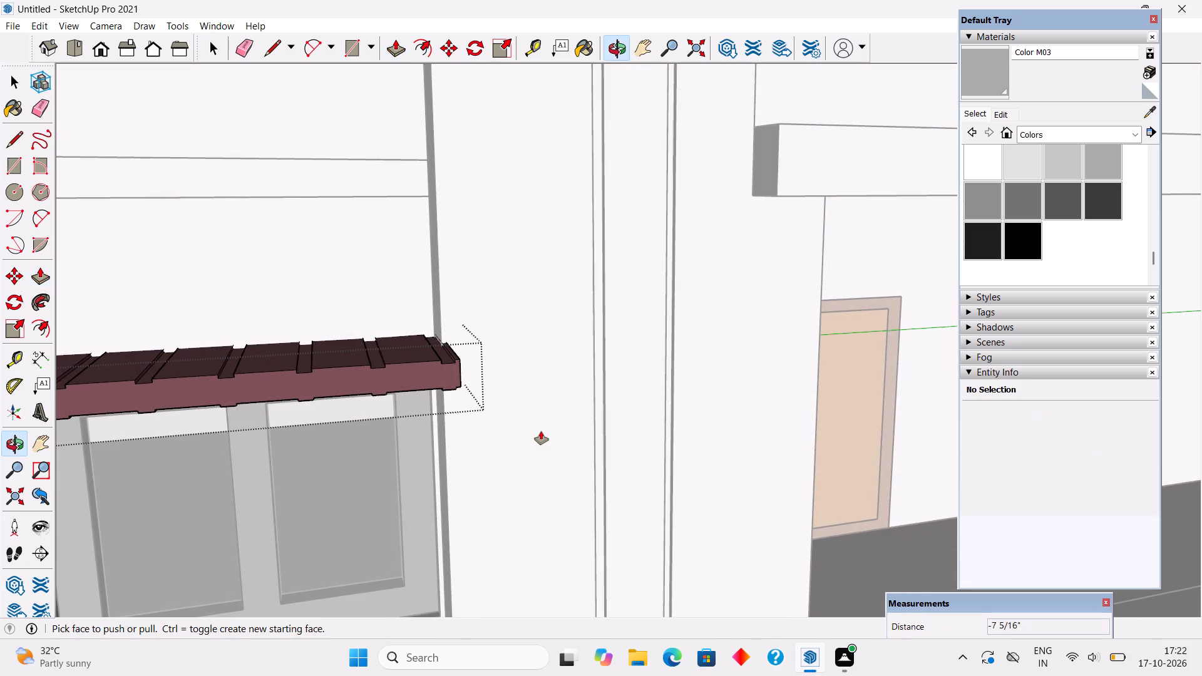
key("space")
scroll(547, 426, "down", 8)
left_click(364, 90)
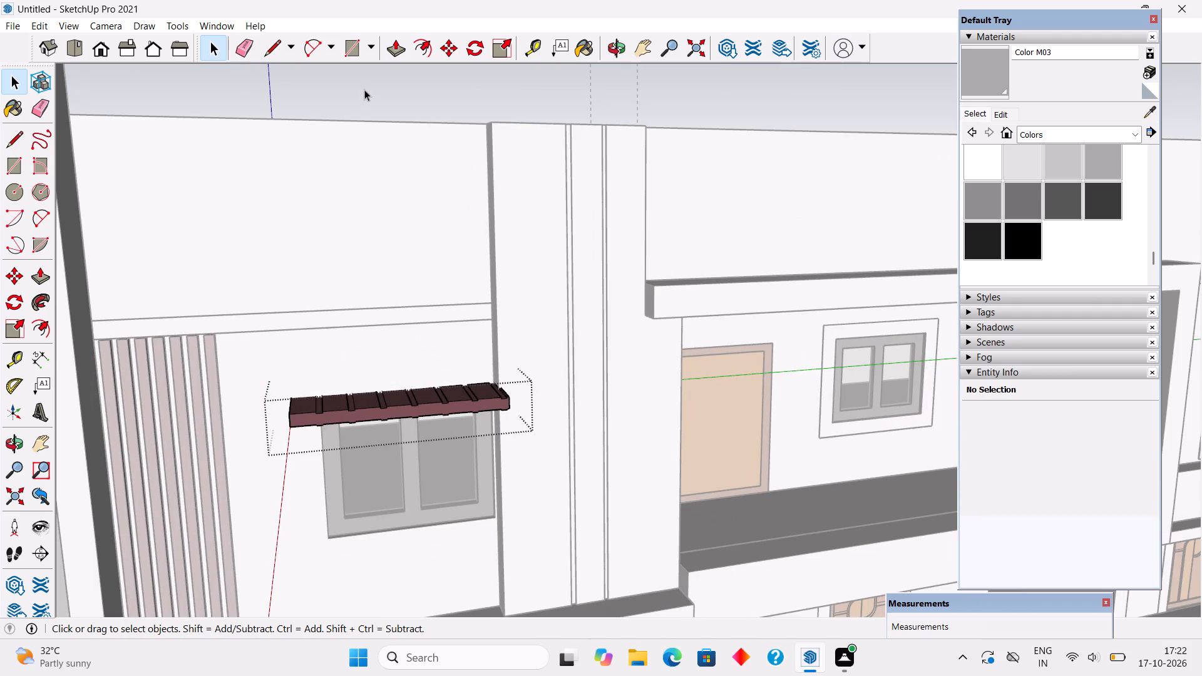
Examine how the shortened awning sits against the window and the grooved pillar from several angles.
middle_click_drag(414, 401, 354, 328)
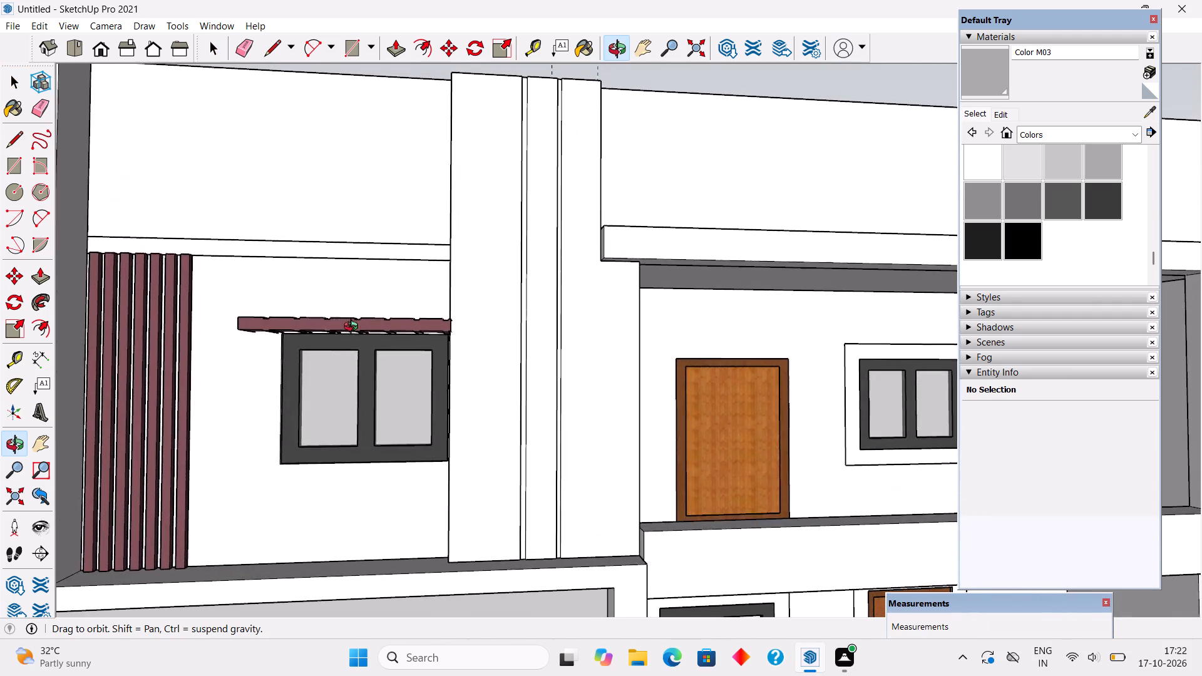
middle_click_drag(354, 328, 429, 323)
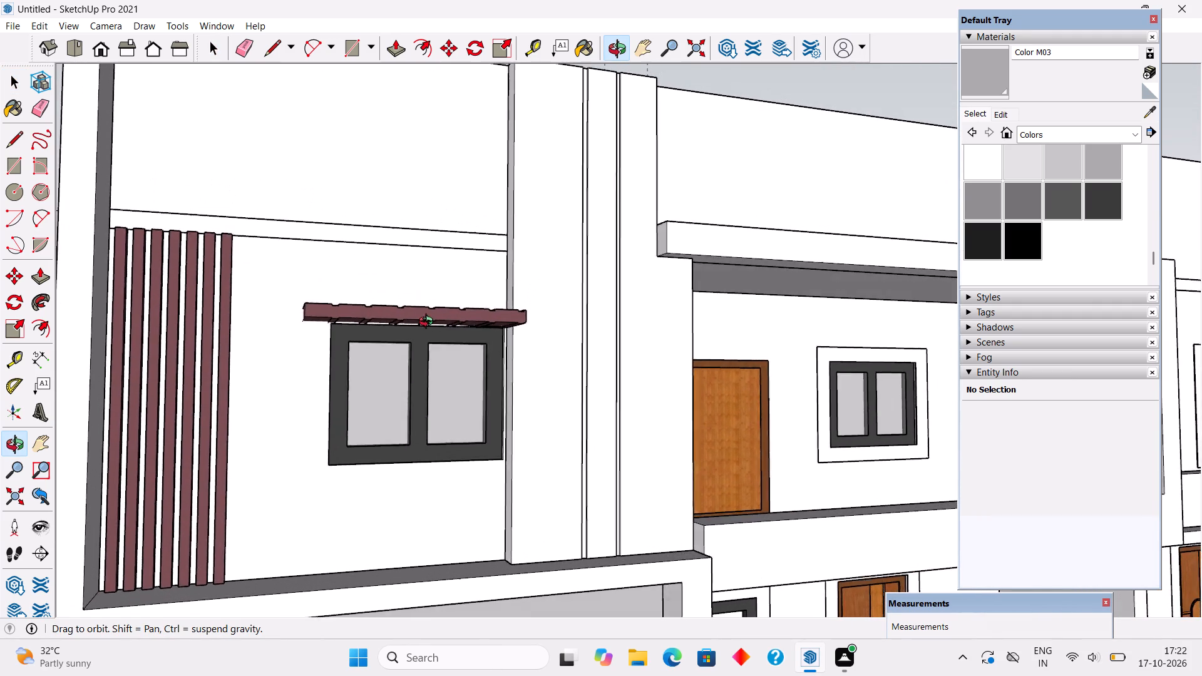
middle_click_drag(429, 323, 424, 335)
scroll(424, 335, "down", 3)
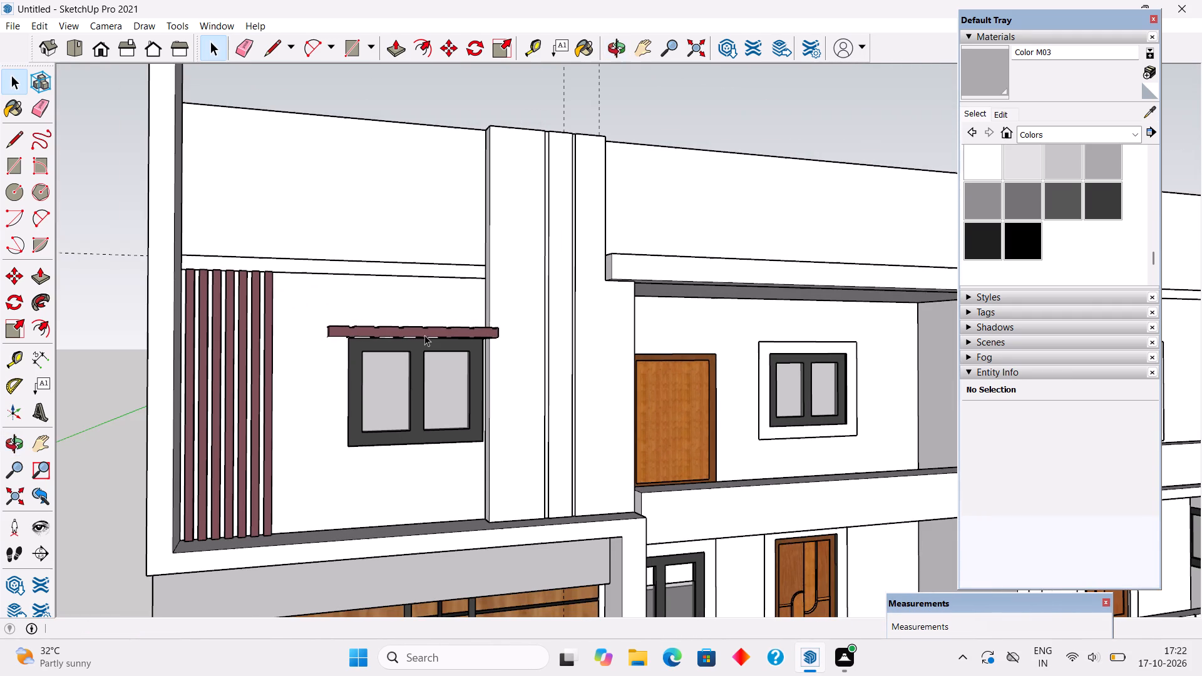
scroll(424, 335, "down", 1)
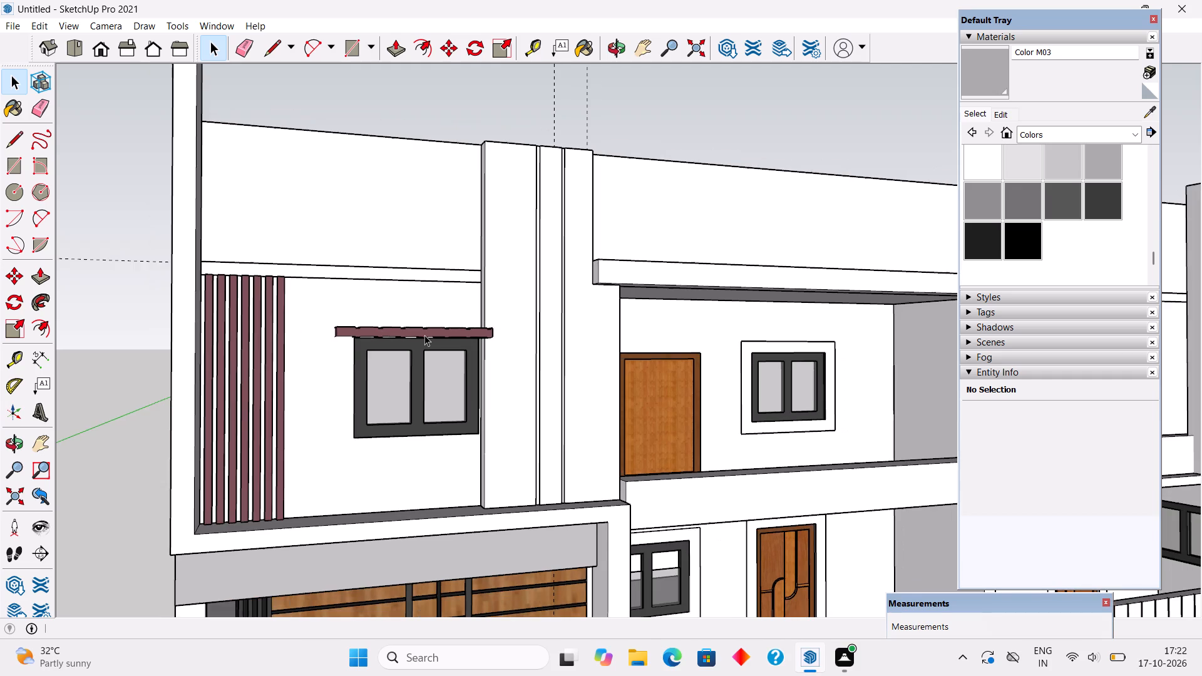
scroll(424, 335, "down", 7)
Draw a rectangle about 2 1/2" by 4 3/16" on top of the balcony parapet, against the grooved pillar's side.
middle_click_drag(386, 354, 83, 439)
scroll(573, 446, "up", 2)
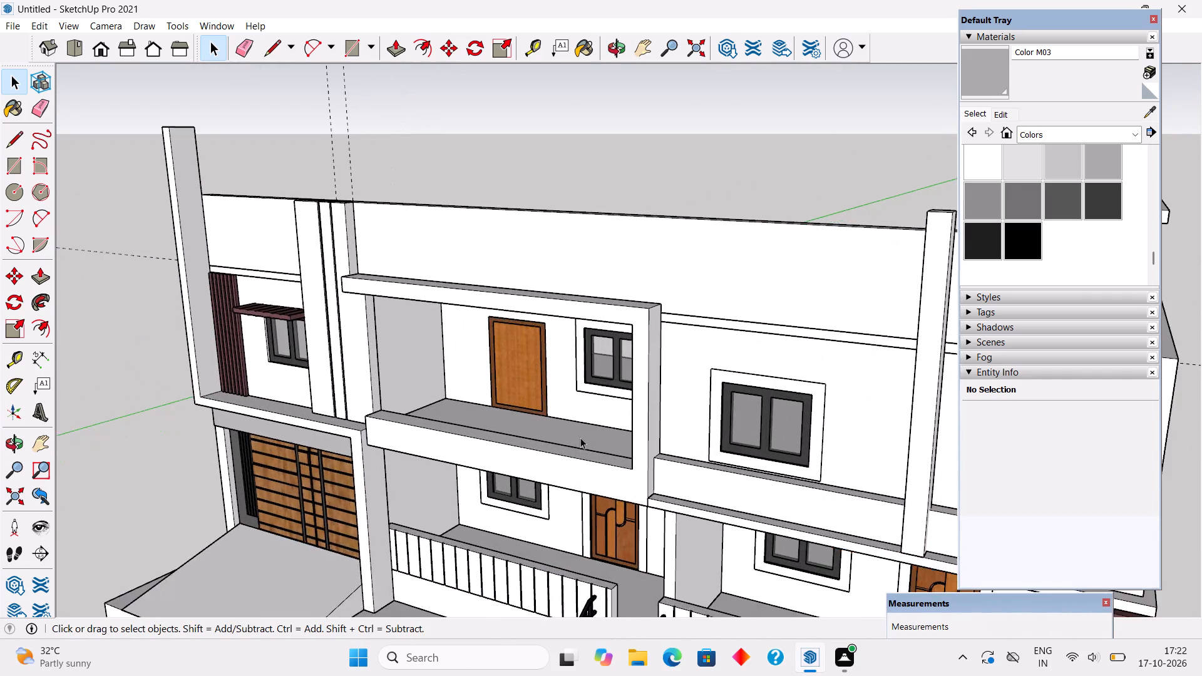
scroll(580, 438, "up", 2)
middle_click_drag(575, 442, 468, 463)
scroll(357, 379, "up", 11)
scroll(406, 400, "up", 4)
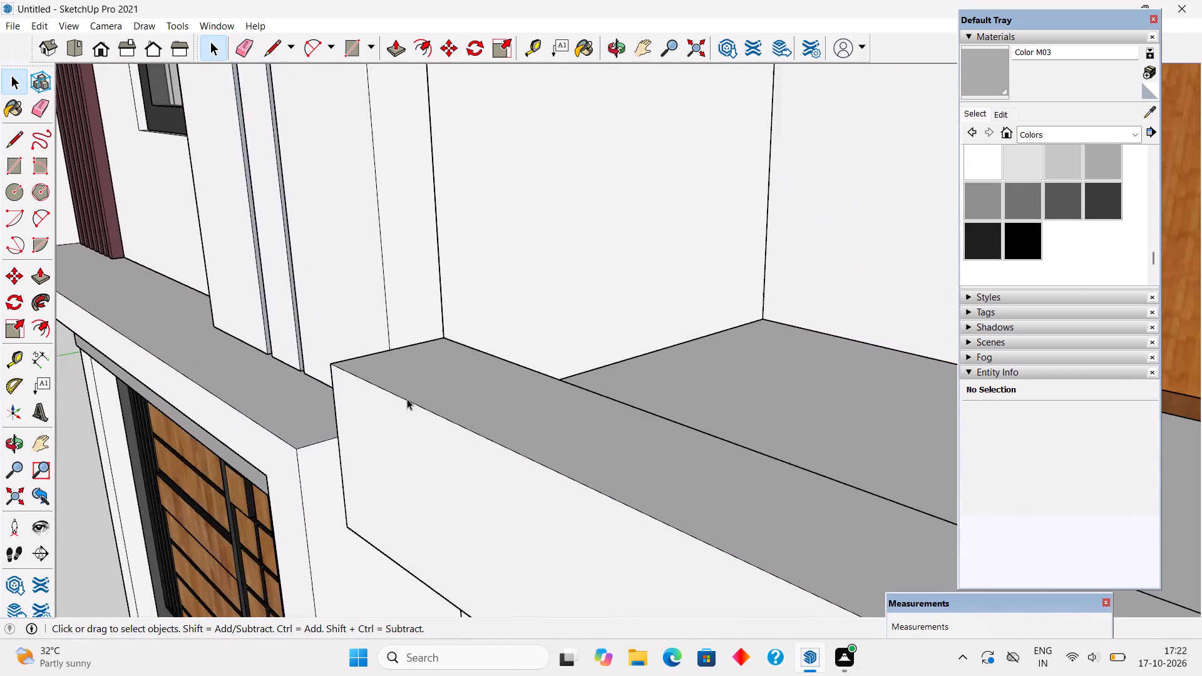
scroll(407, 399, "up", 15)
key("r")
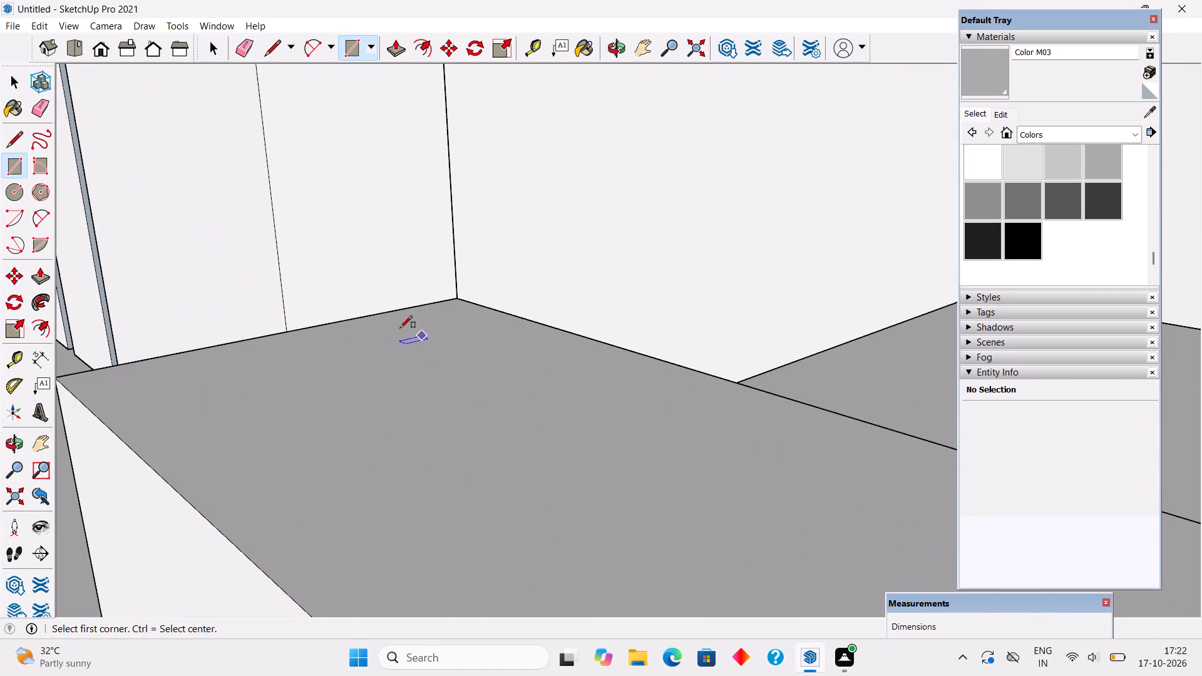
left_click(354, 322)
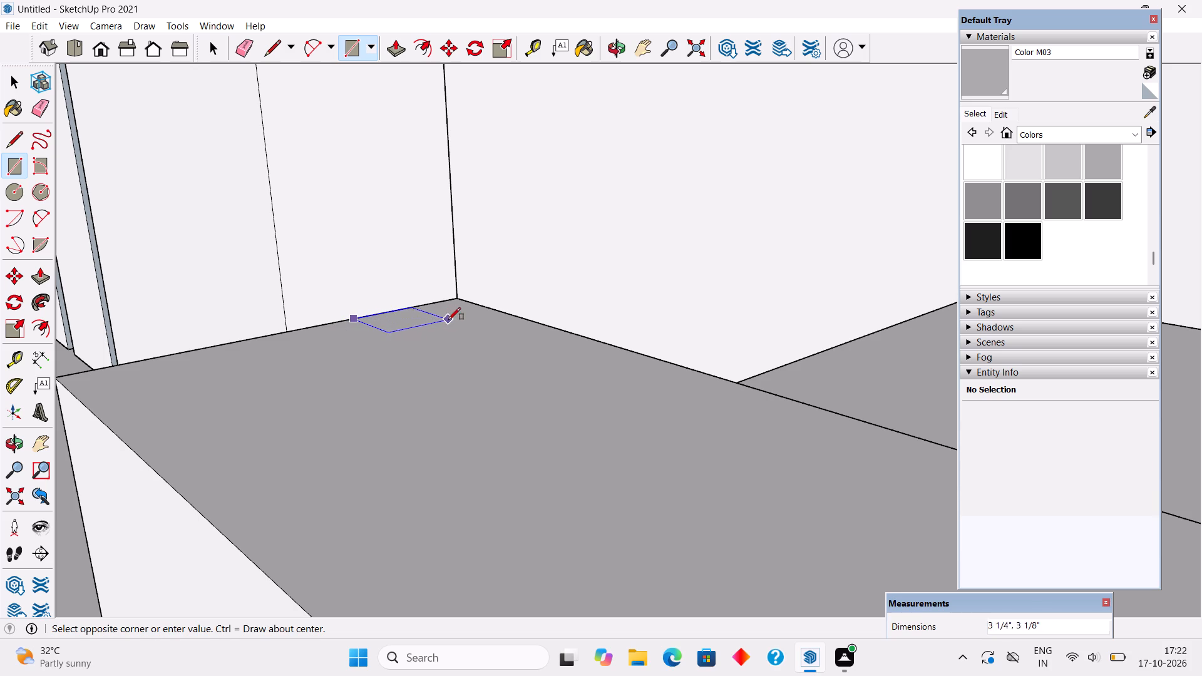
left_click(458, 313)
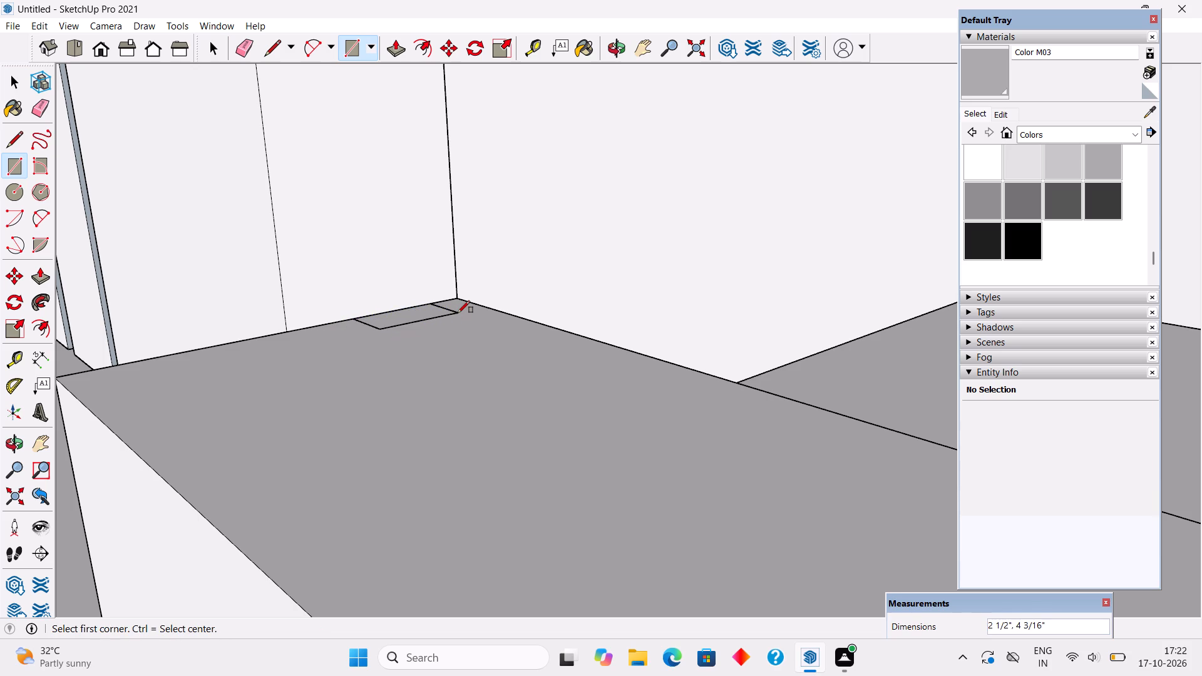
Pull the small rectangle on the parapet up 3' to form a railing post.
key("p")
left_click(396, 315)
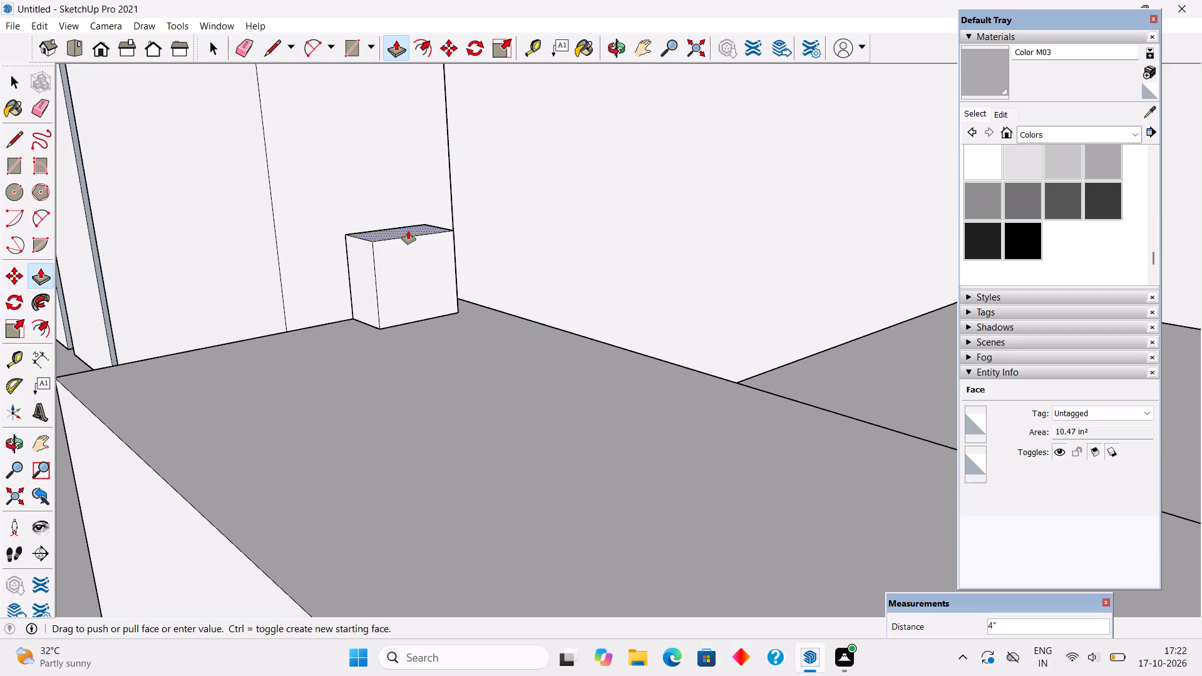
type("3'")
key("Return")
key("space")
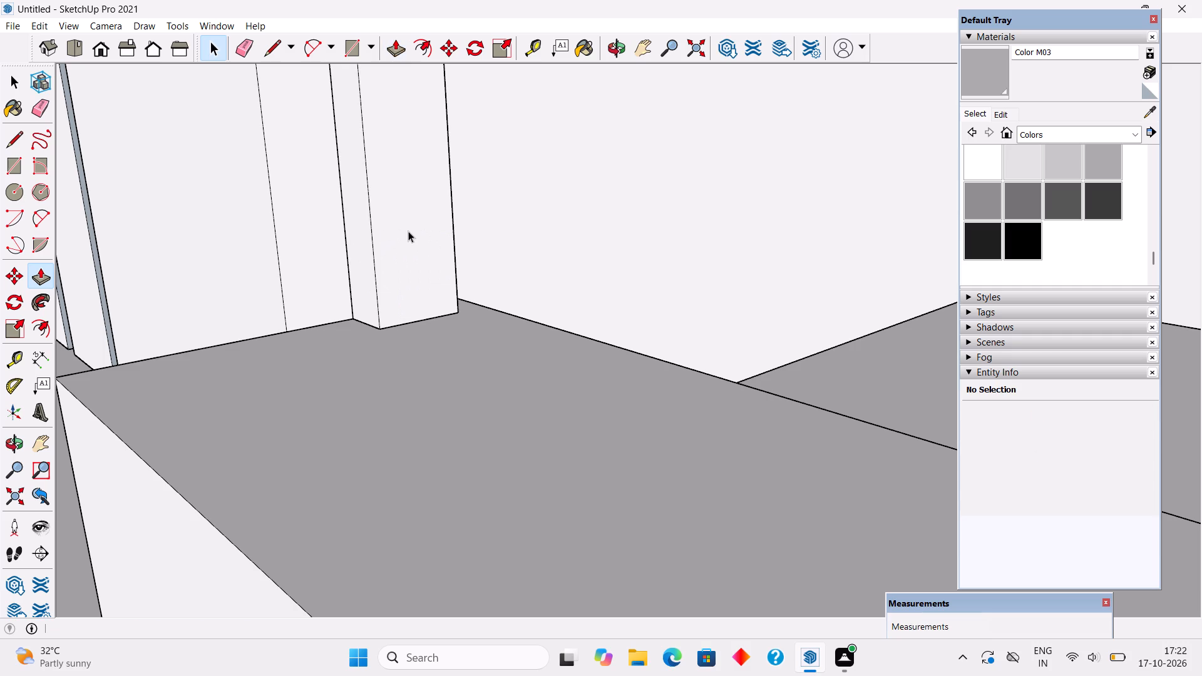
Select all of the new railing post's geometry and make it a group.
scroll(408, 231, "down", 20)
scroll(408, 231, "down", 11)
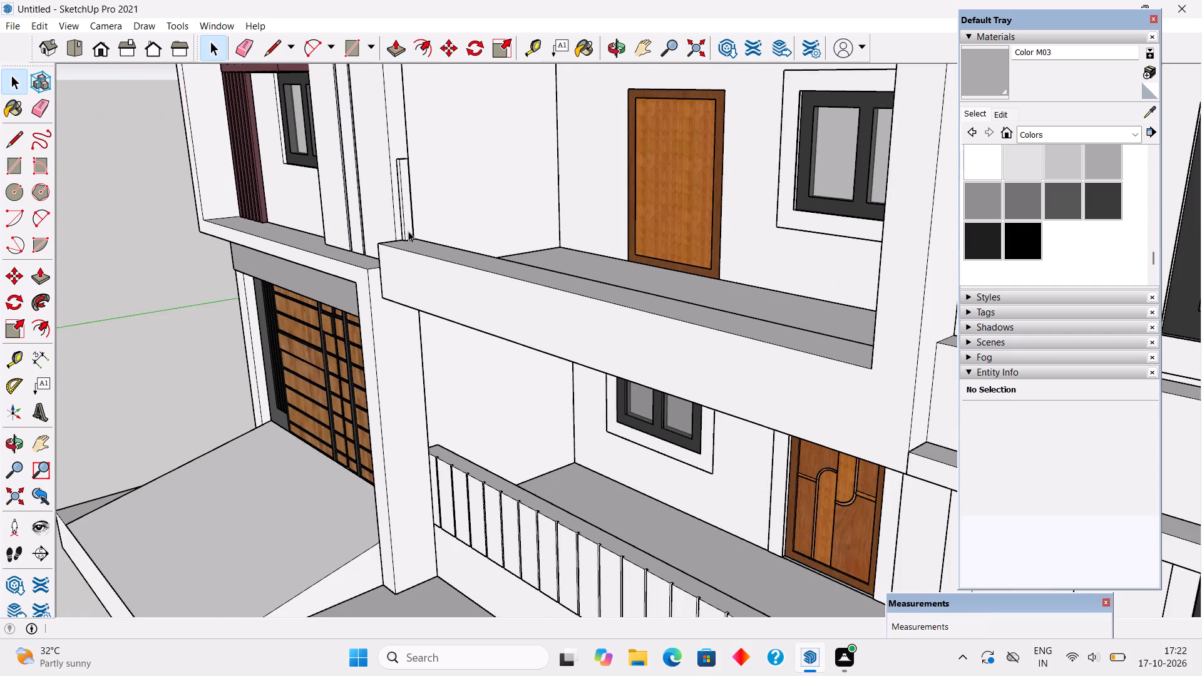
middle_click_drag(448, 273, 828, 373)
scroll(470, 290, "up", 3)
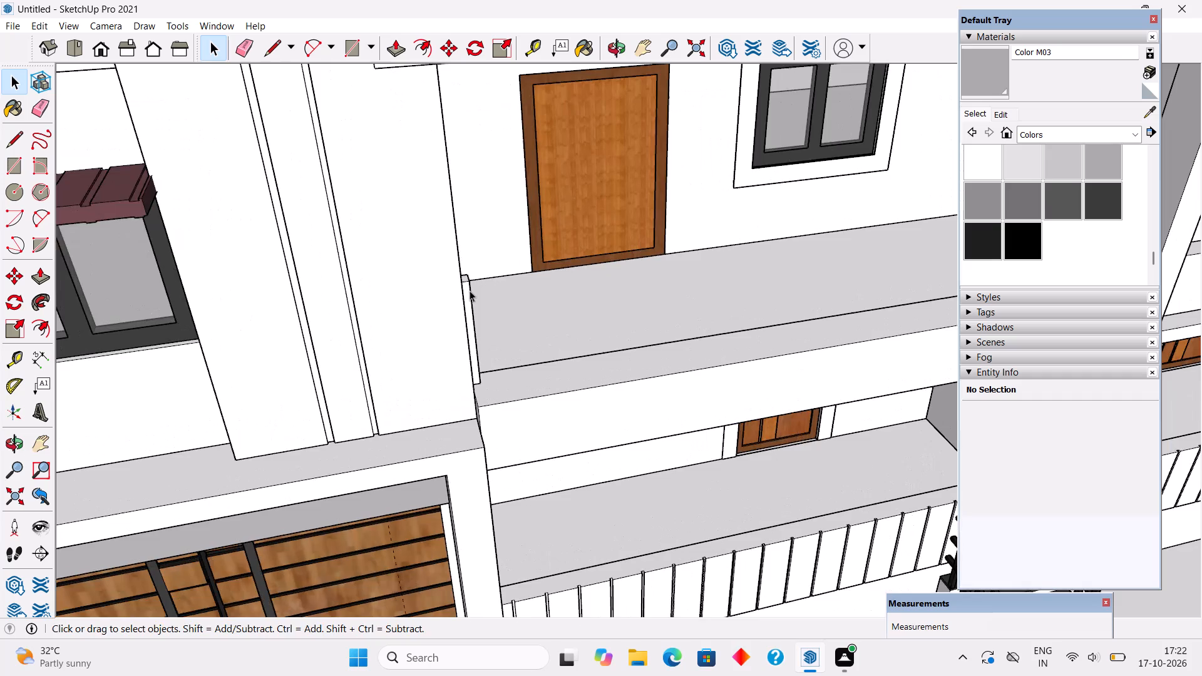
middle_click_drag(468, 290, 406, 250)
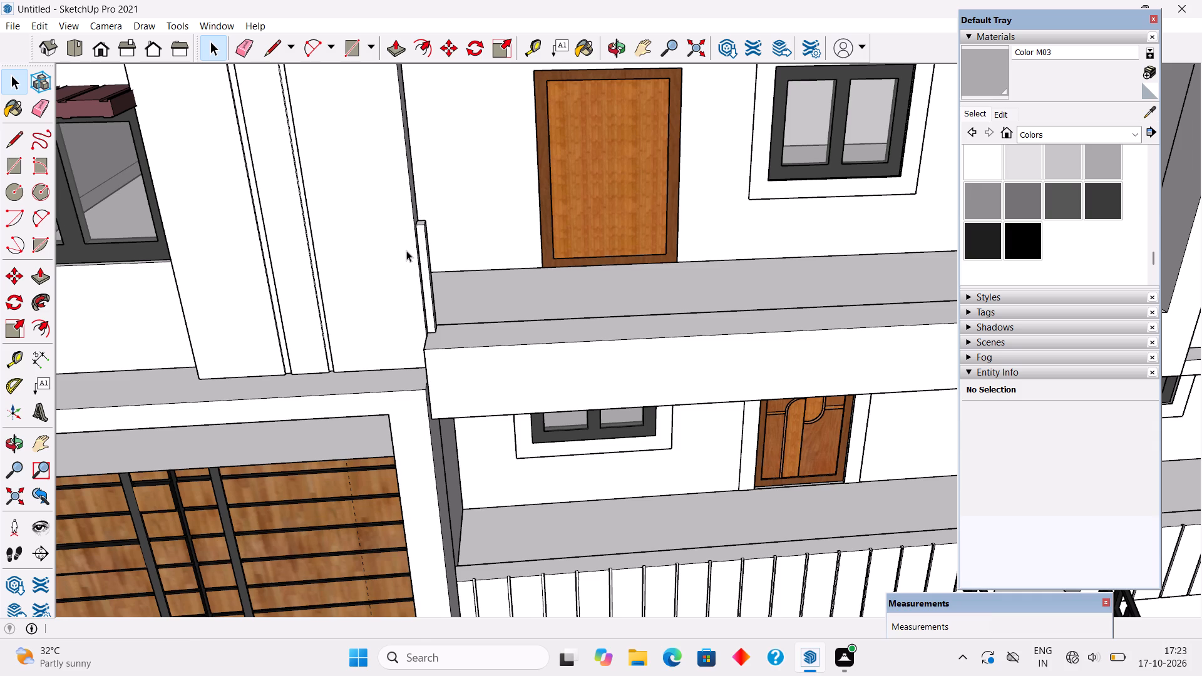
triple_click(424, 233)
triple_click(425, 233)
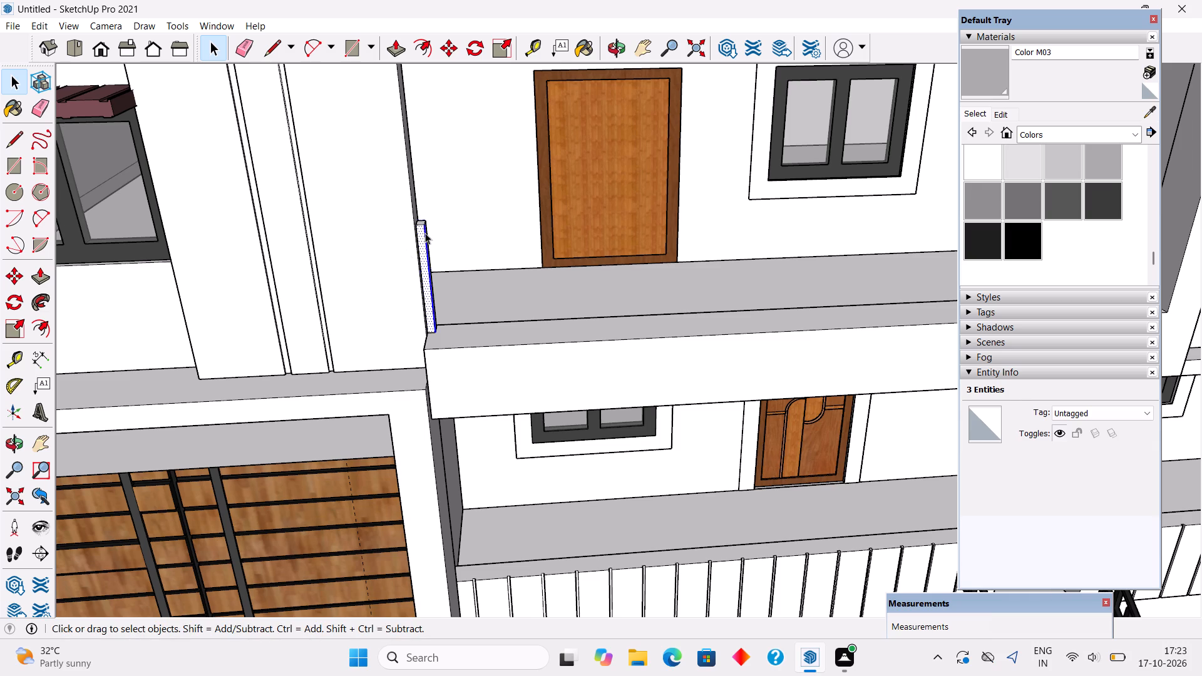
right_click(425, 233)
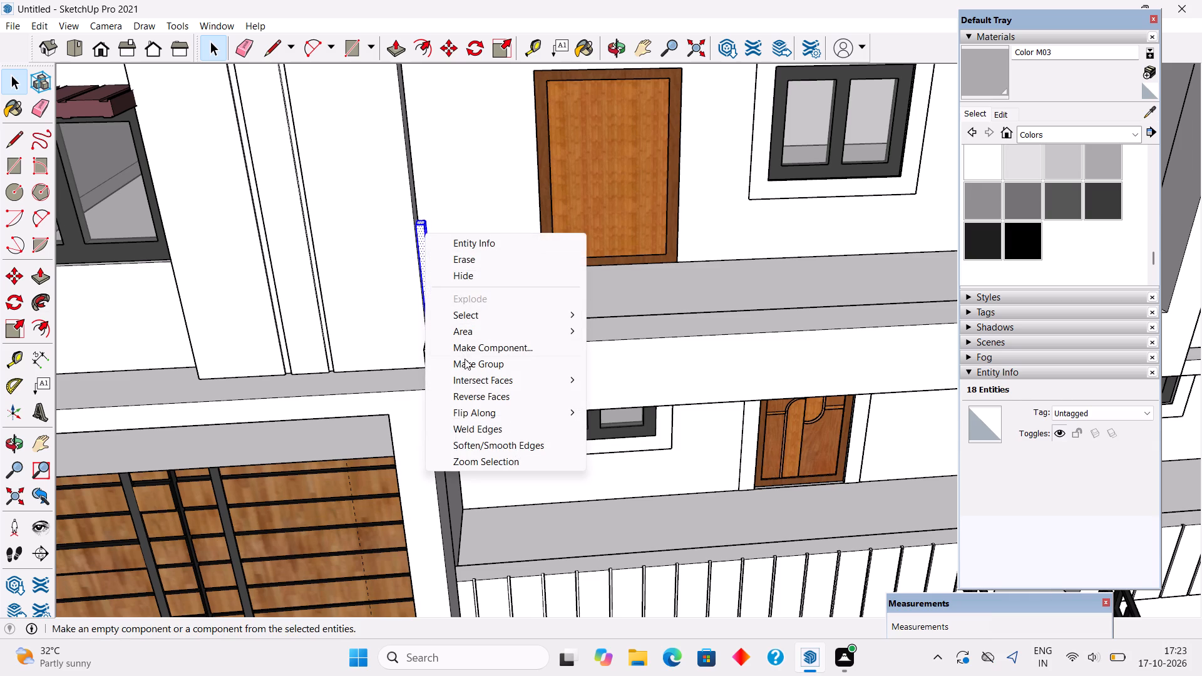
left_click(465, 359)
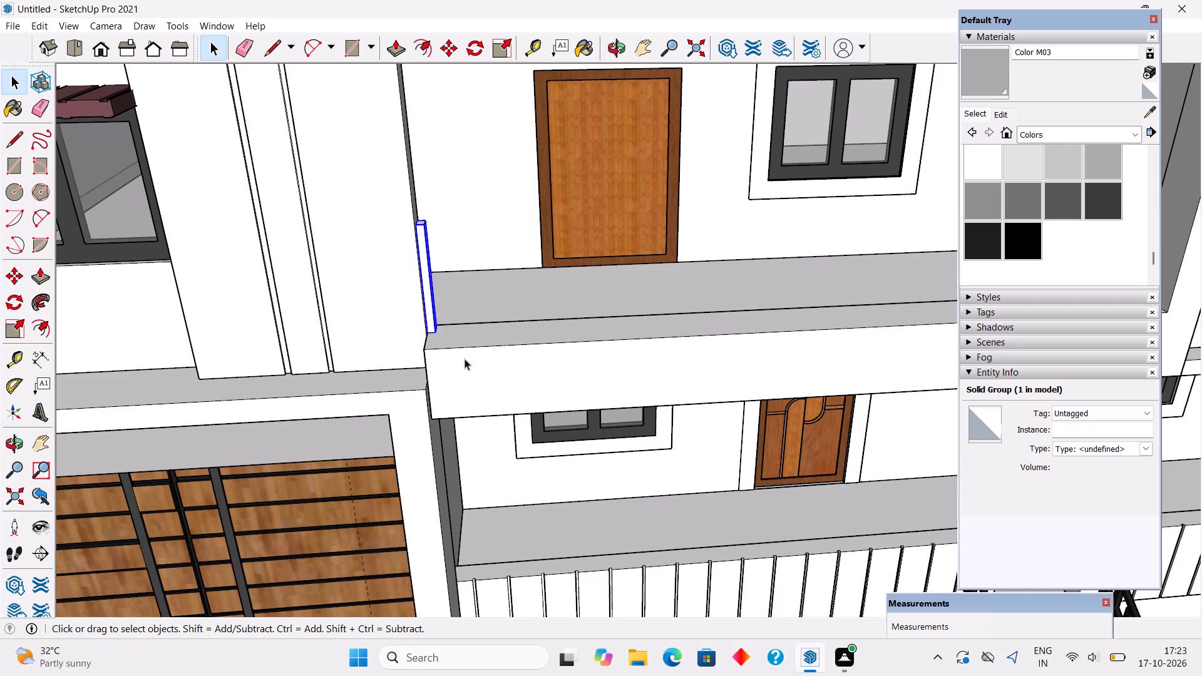
Close the Default Tray to free up the modelling area.
scroll(465, 359, "up", 4)
scroll(467, 357, "down", 11)
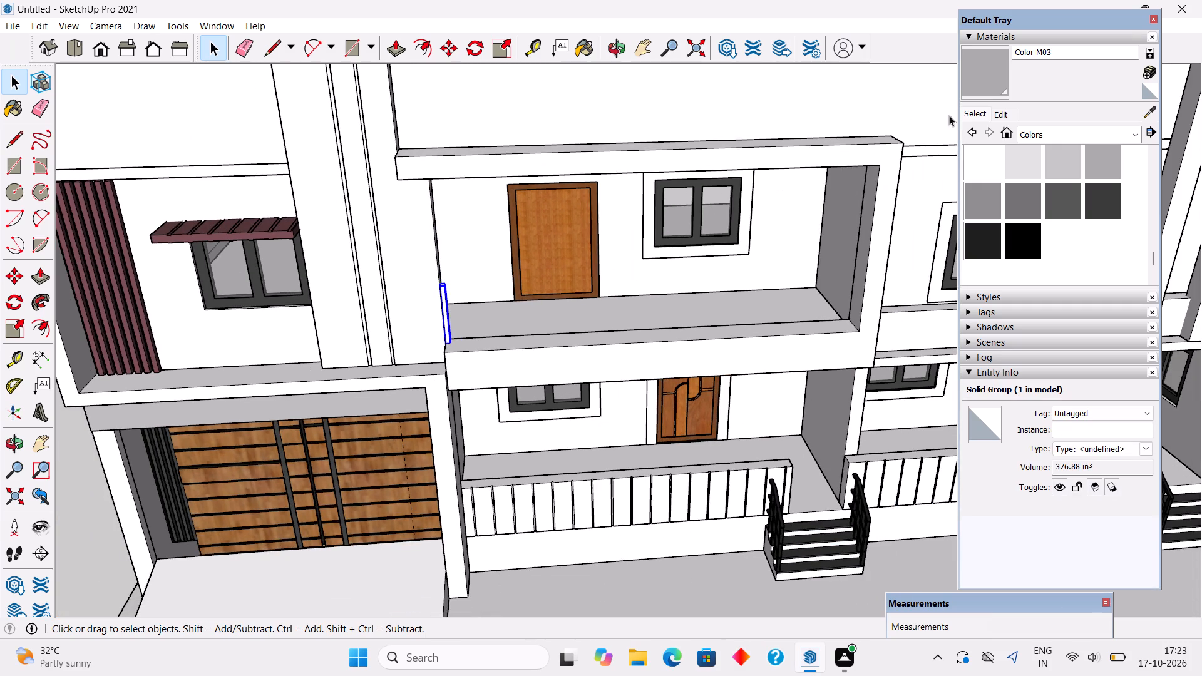
left_click(1151, 19)
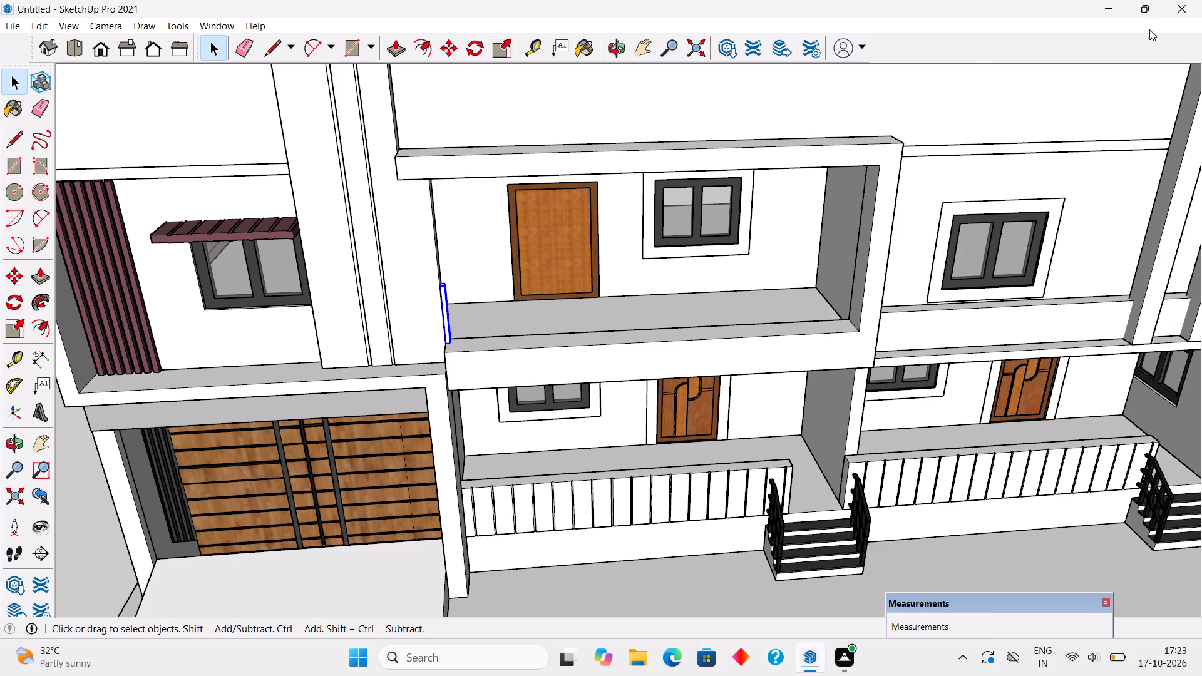
Copy the railing post along the top of the balcony parapet to a point in front of the wooden door.
scroll(1201, 0, "up", 3)
scroll(737, 304, "up", 6)
scroll(737, 287, "down", 3)
scroll(711, 306, "up", 4)
scroll(494, 371, "up", 1)
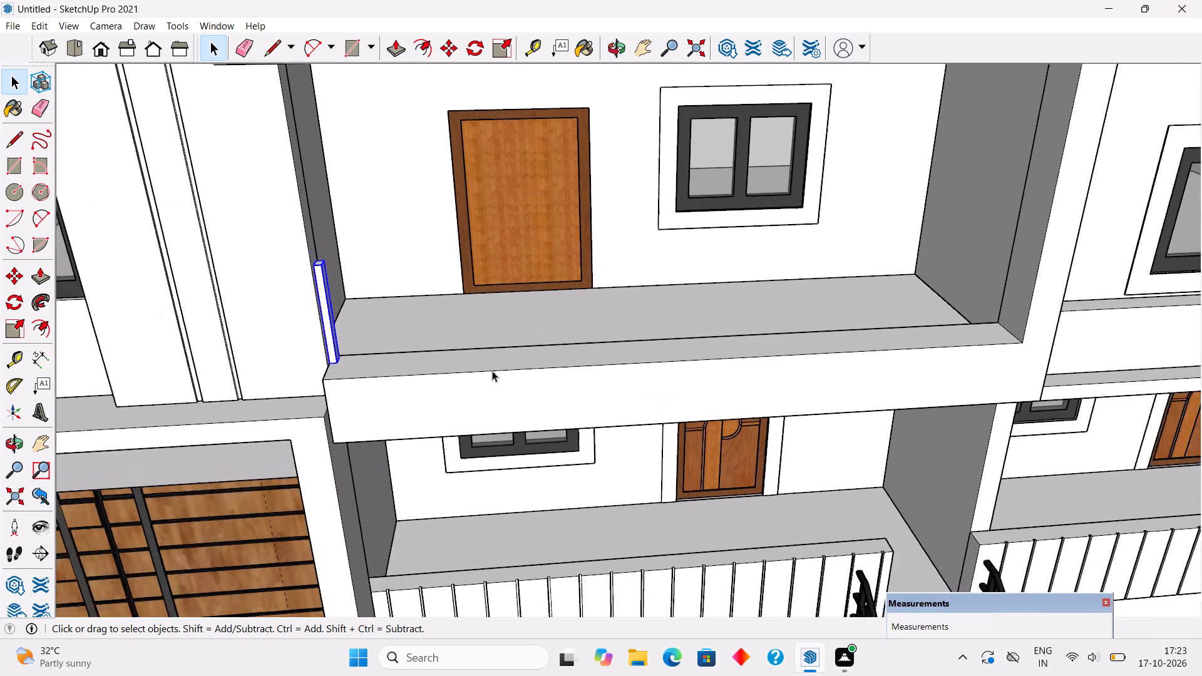
scroll(492, 371, "up", 2)
key("m")
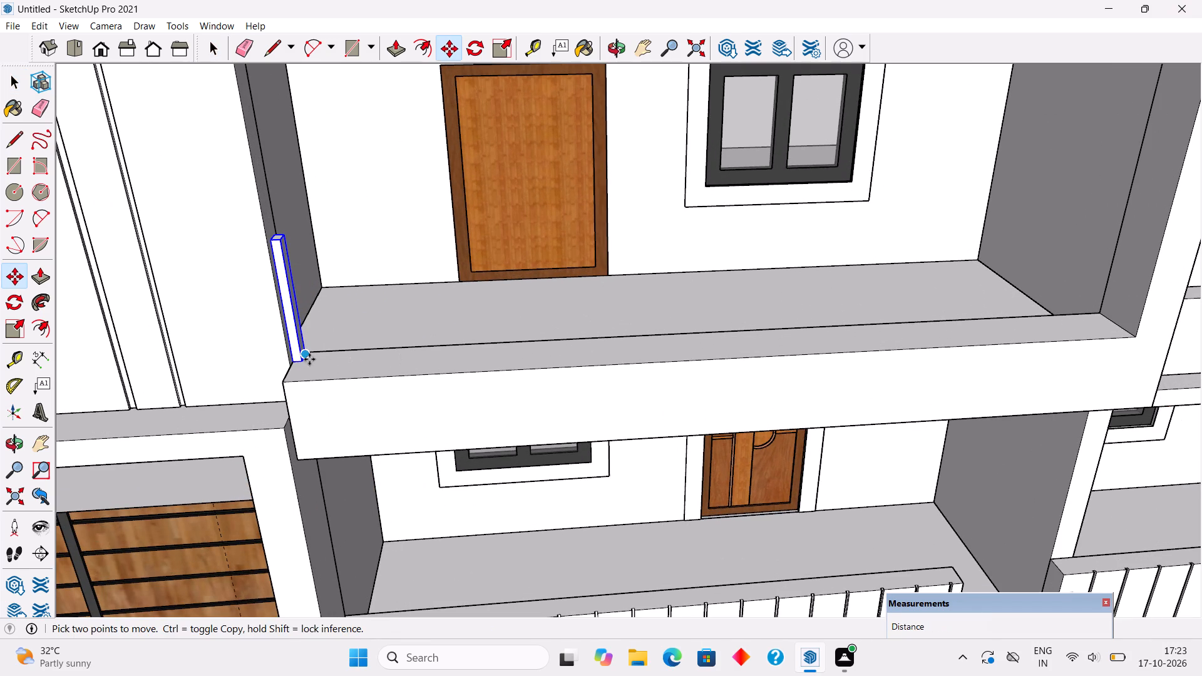
left_click(307, 361)
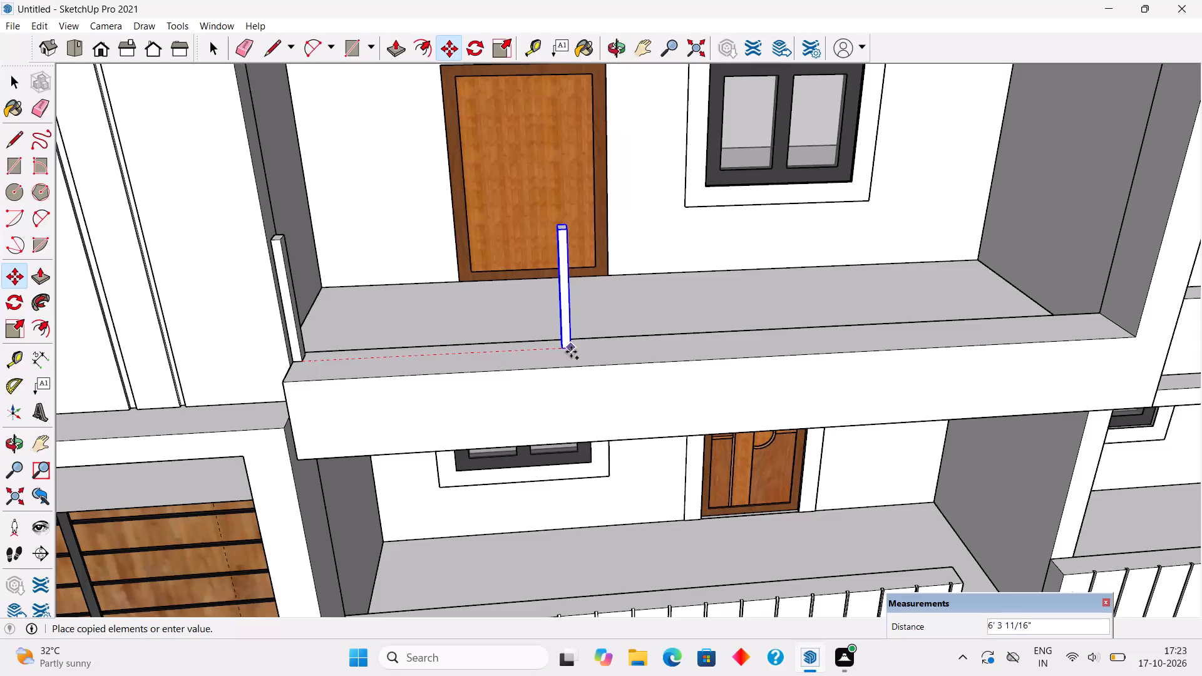
left_click(538, 351)
Copy the railing post along the parapet at successive spacings of about 4' 6", 4' 10" and 5' 5", ending at the far side wall.
left_click(538, 351)
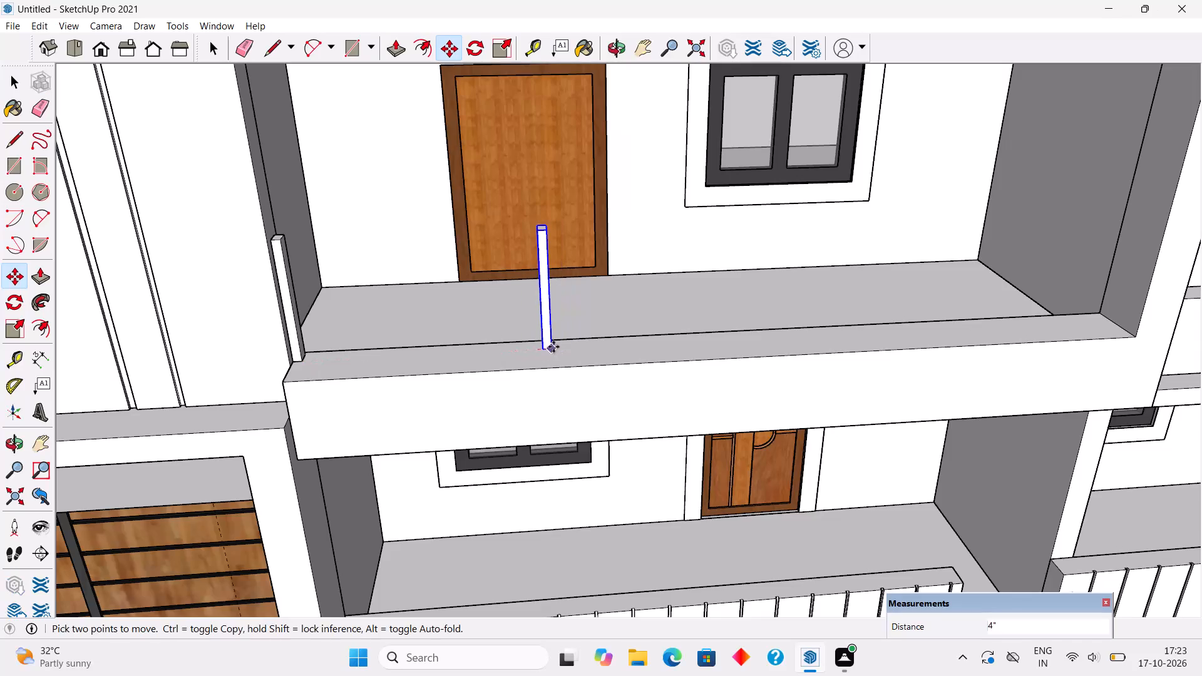
left_click(722, 339)
left_click(722, 339)
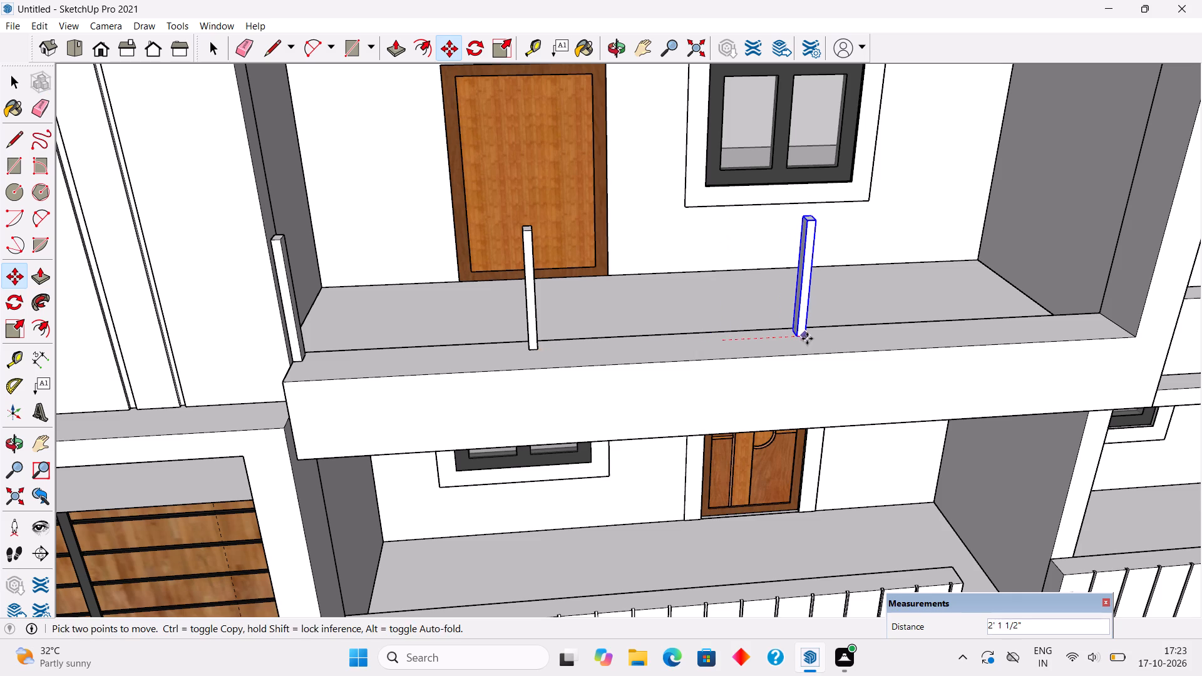
left_click(912, 335)
left_click(912, 335)
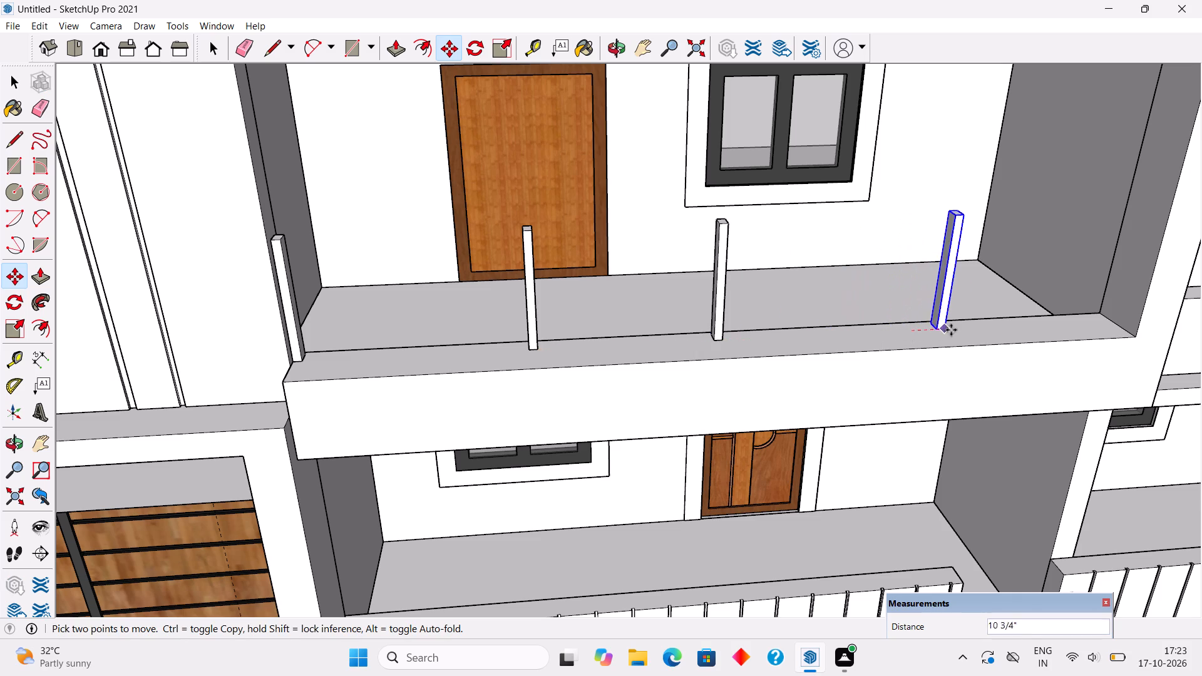
left_click(1105, 319)
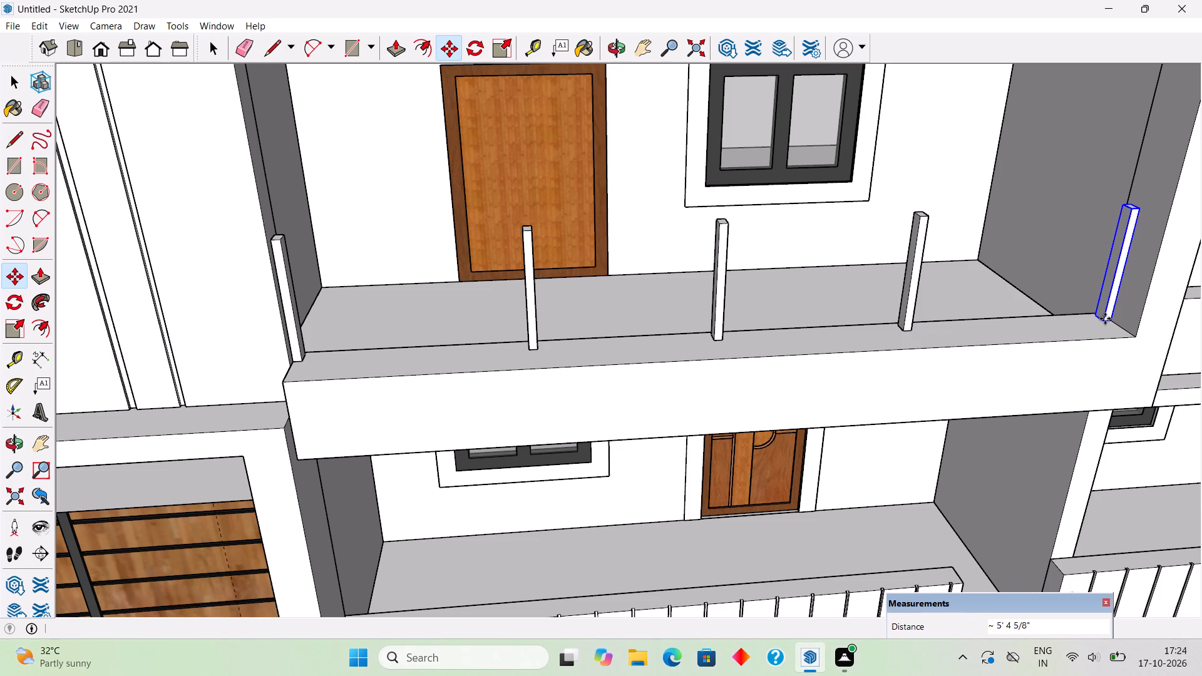
key("space")
Examine the row of balcony posts against the whole front facade from higher and lower viewpoints.
scroll(1105, 319, "down", 4)
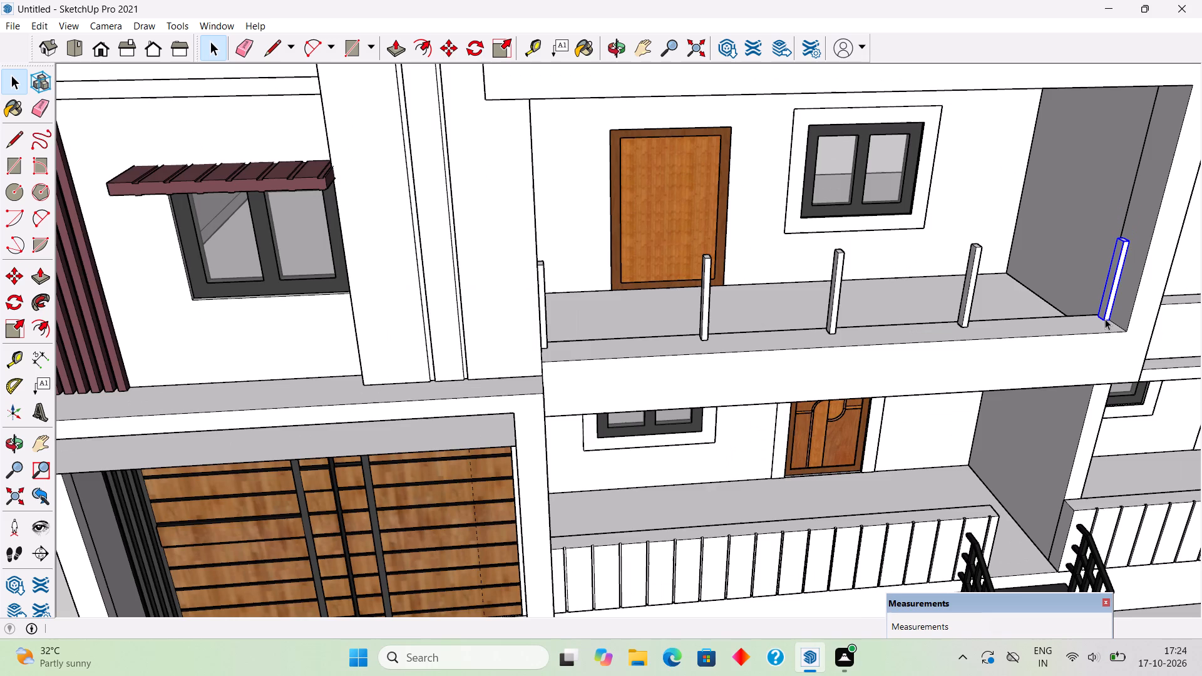
scroll(1105, 319, "down", 3)
left_click(195, 356)
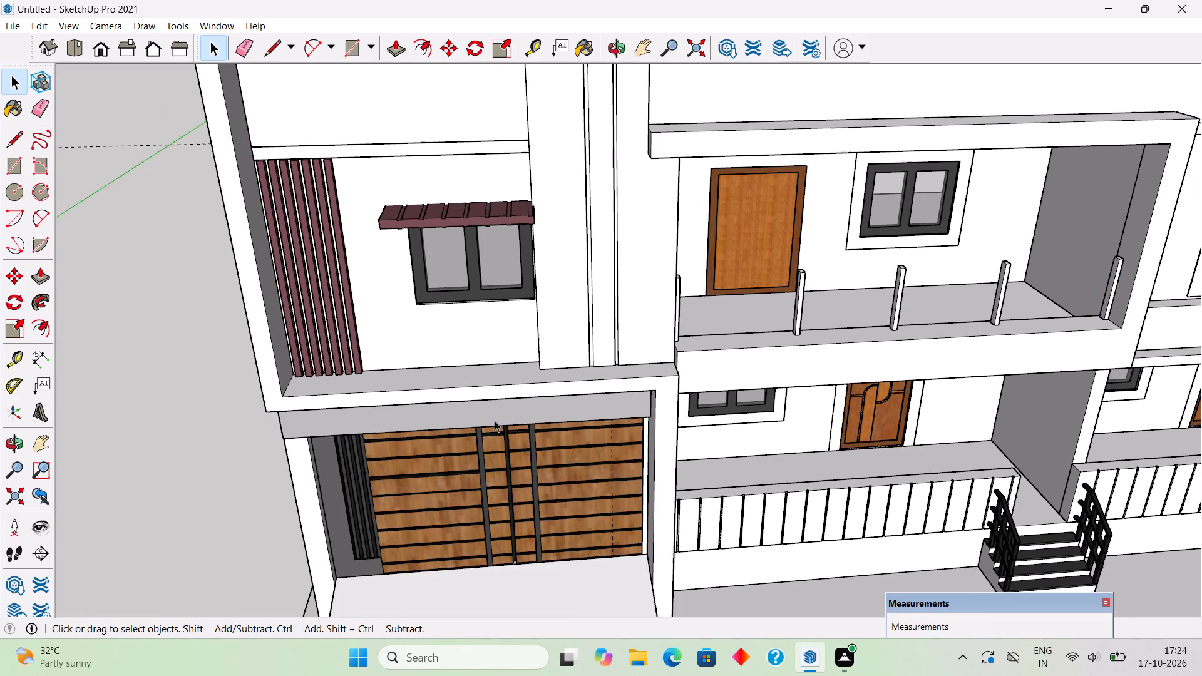
scroll(649, 370, "down", 3)
middle_click_drag(922, 337, 909, 202)
scroll(724, 260, "up", 4)
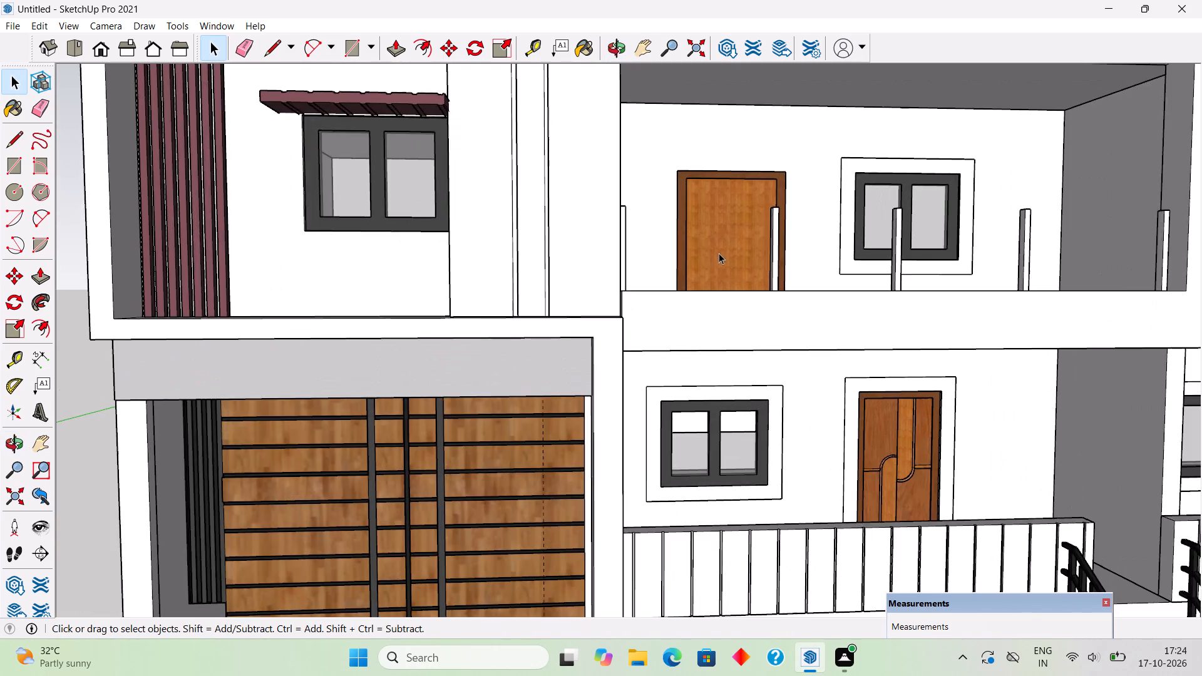
scroll(697, 255, "up", 1)
middle_click_drag(682, 259, 595, 366)
scroll(595, 366, "down", 2)
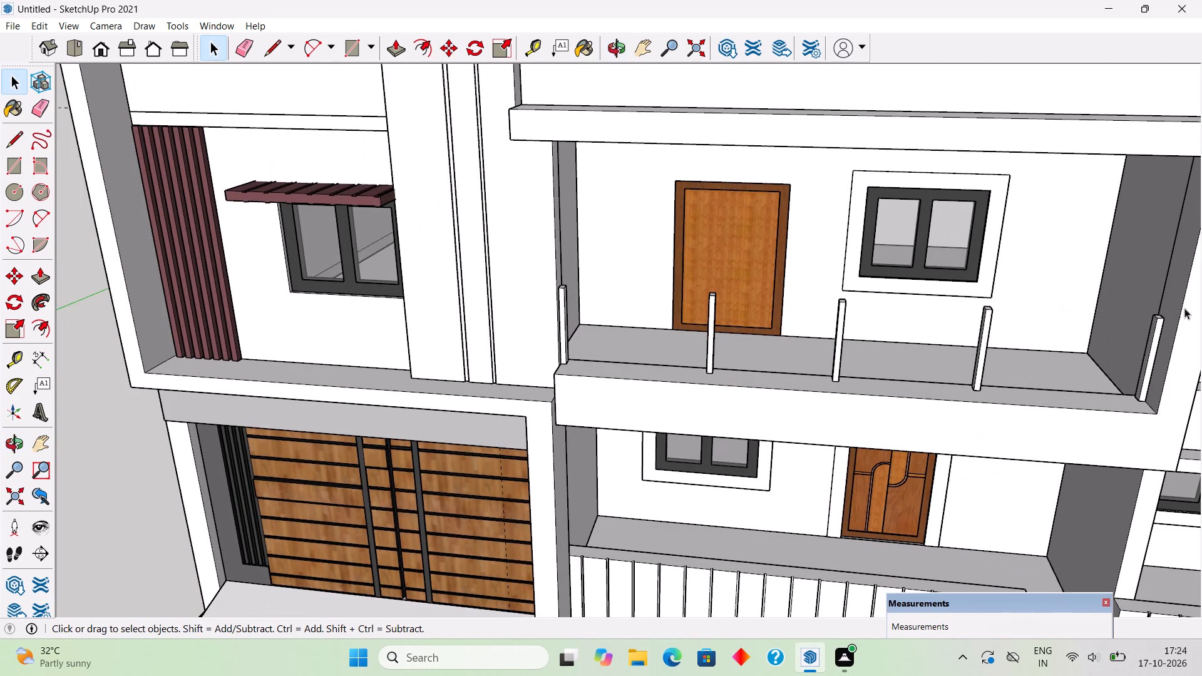
Draw 3'-high rectangular panels filling the four bays between the railing posts, about 5' 4", 4' 4", 4' 8" and 5' 2" wide.
scroll(1198, 349, "up", 5)
middle_click_drag(1173, 351, 1186, 319)
scroll(1186, 319, "up", 3)
scroll(1131, 361, "down", 2)
middle_click_drag(1129, 377, 1178, 355)
scroll(1177, 355, "up", 1)
key("r")
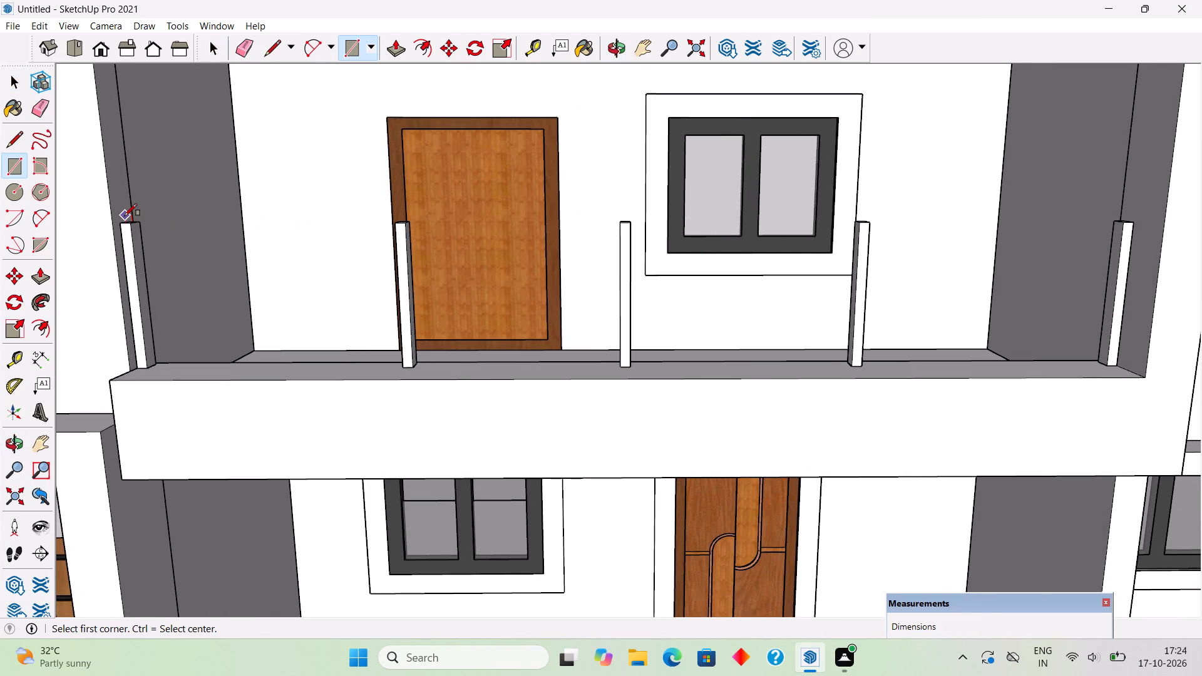
left_click(126, 222)
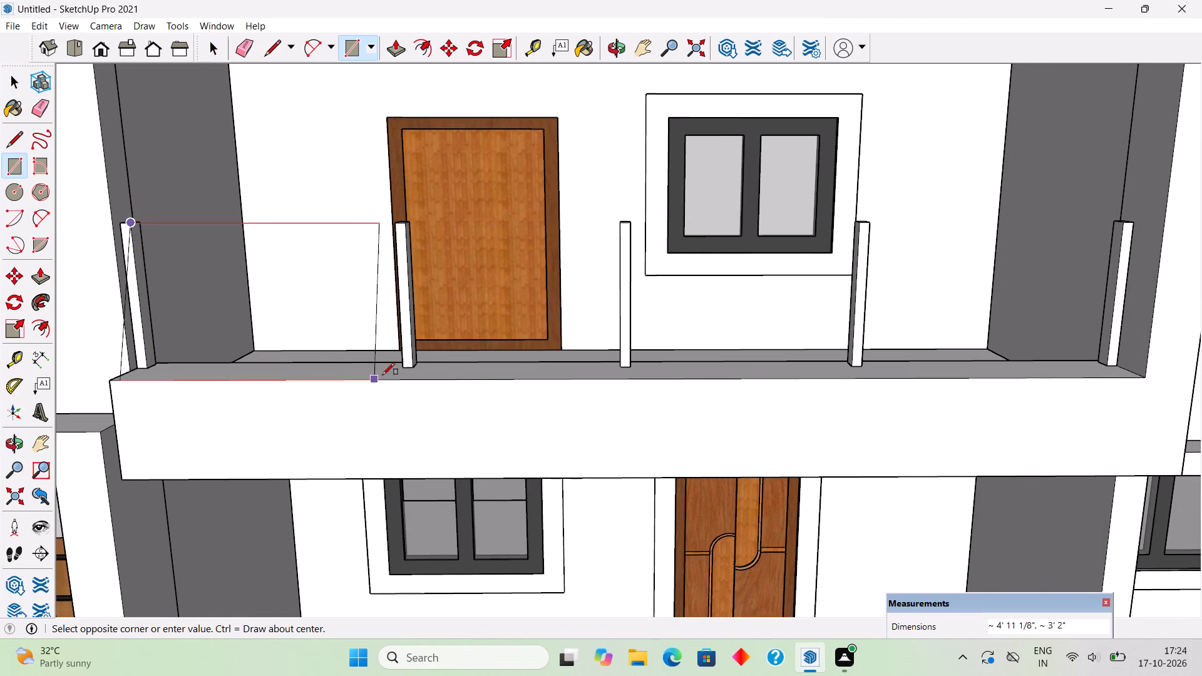
left_click(402, 366)
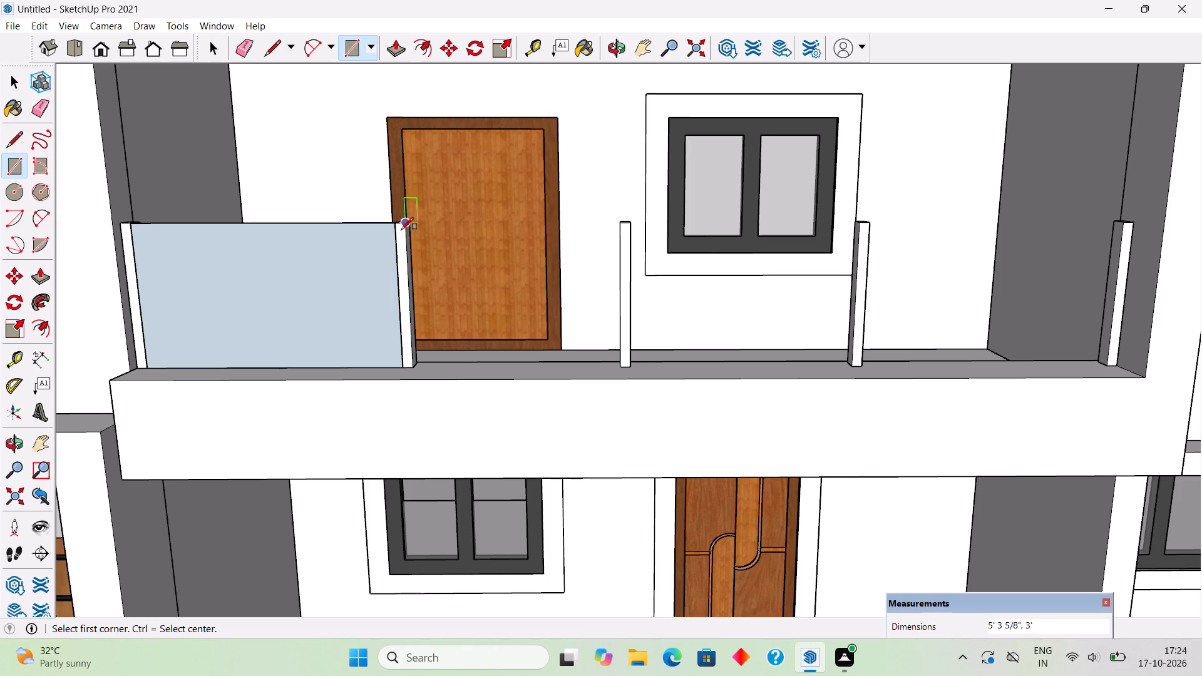
left_click(401, 230)
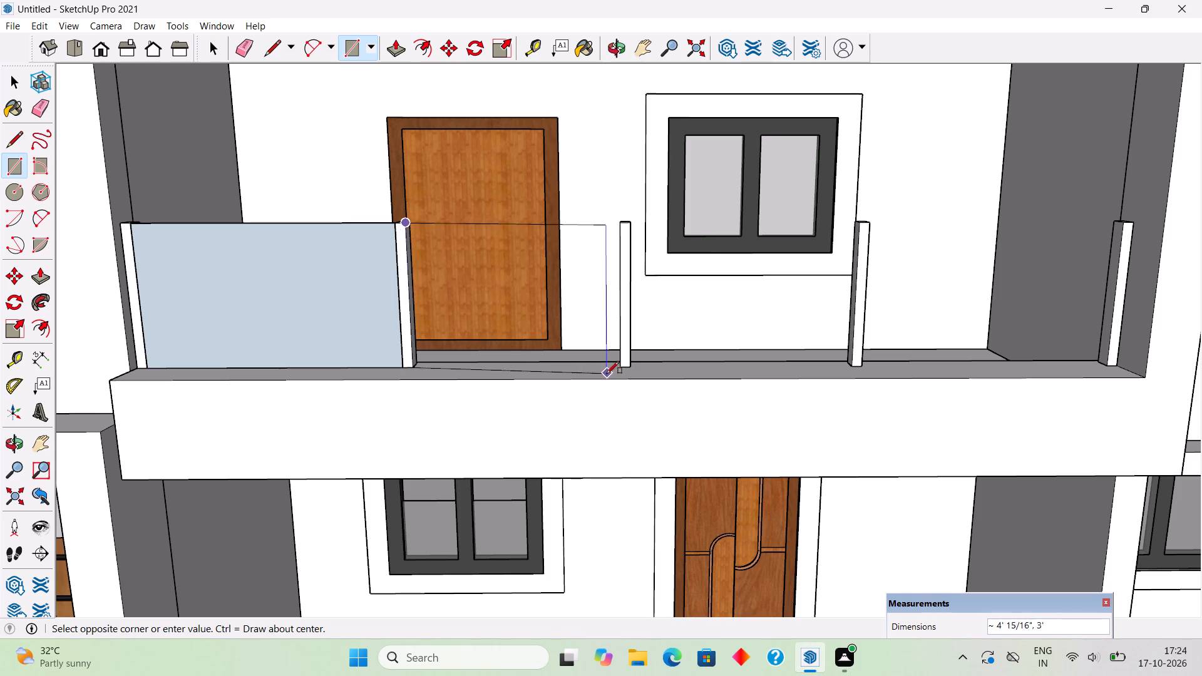
left_click(621, 368)
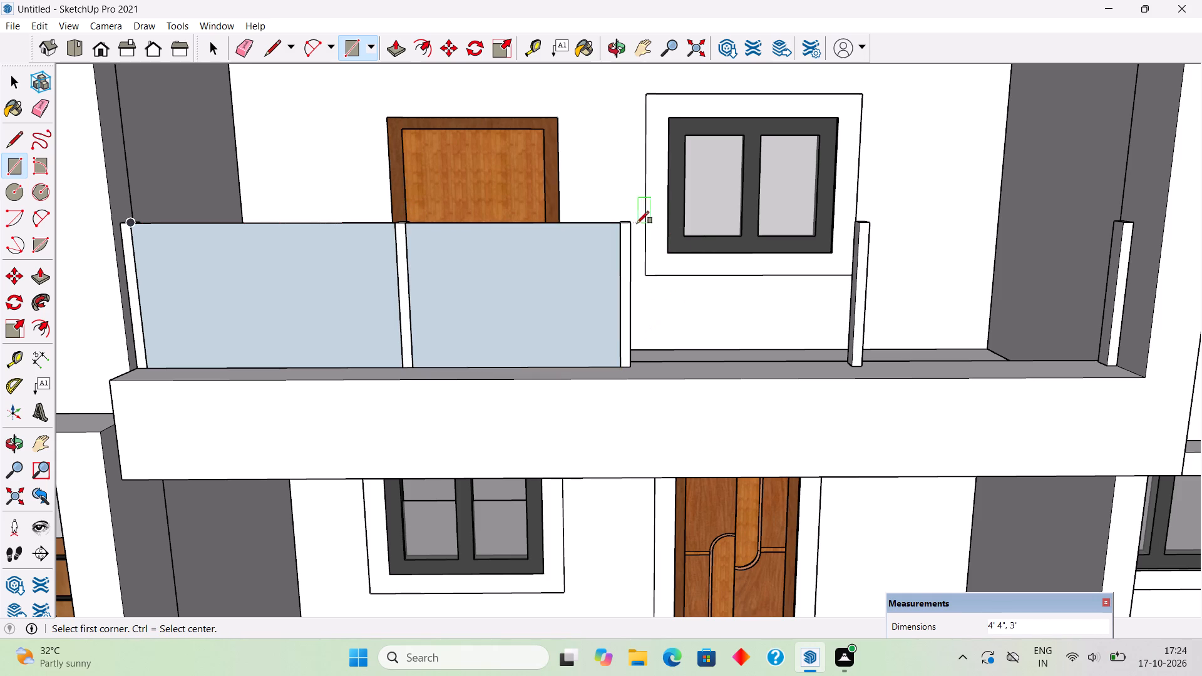
left_click(634, 223)
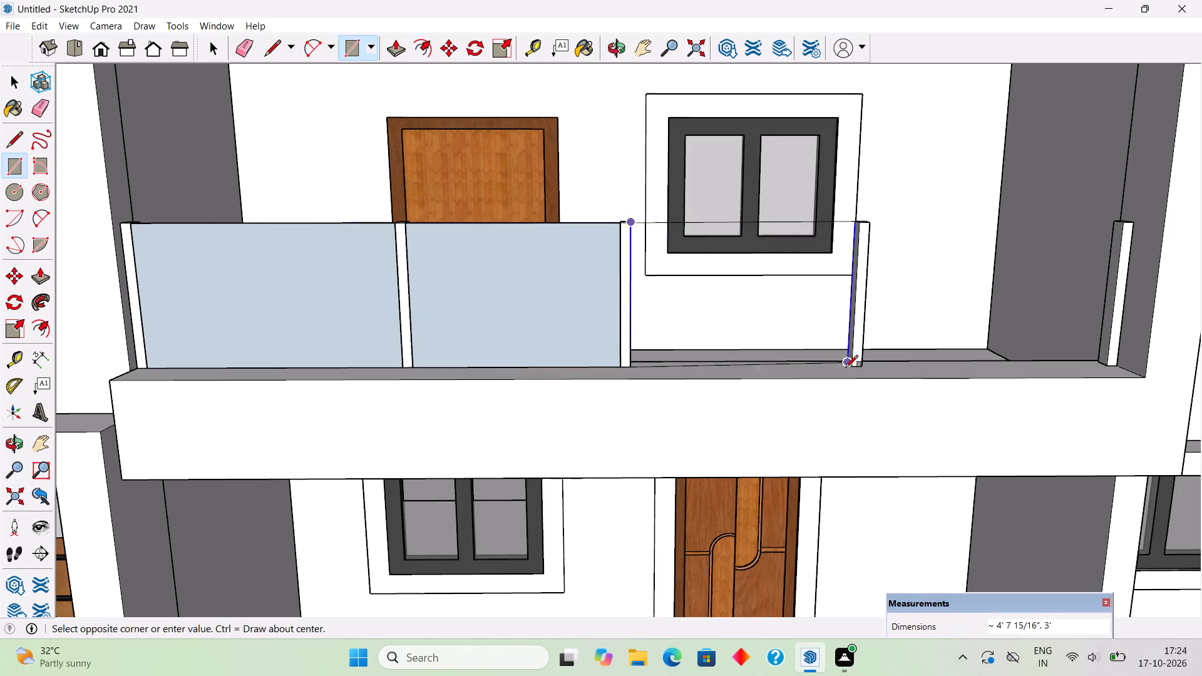
left_click(850, 369)
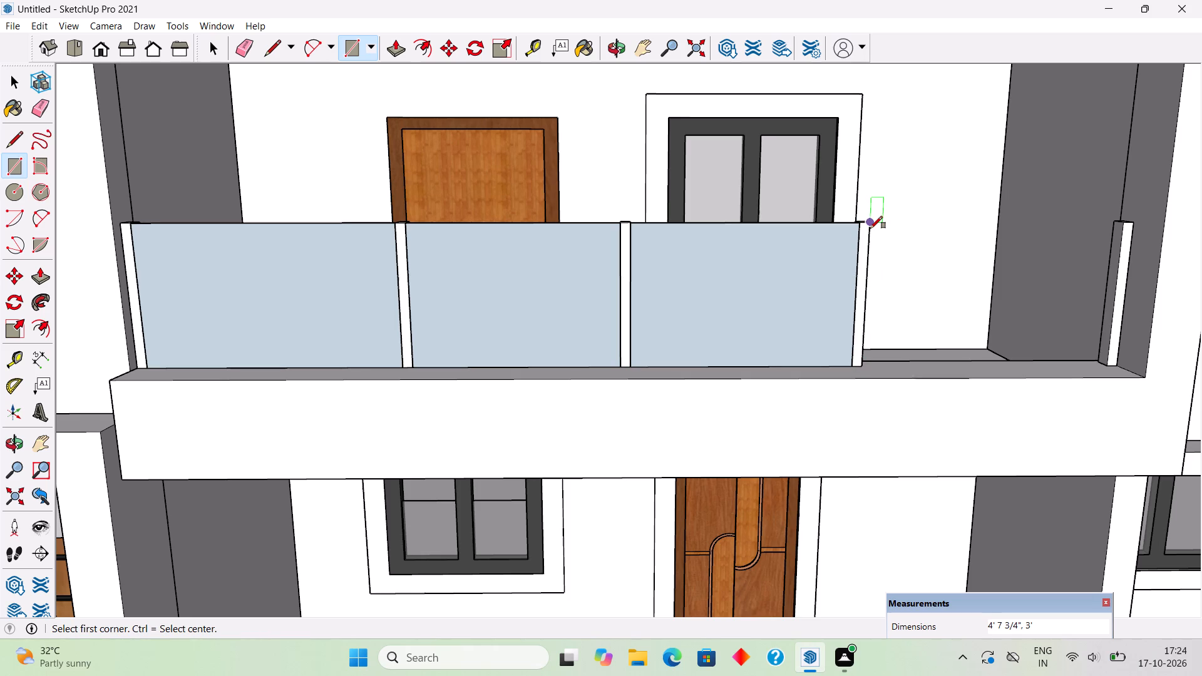
left_click(871, 228)
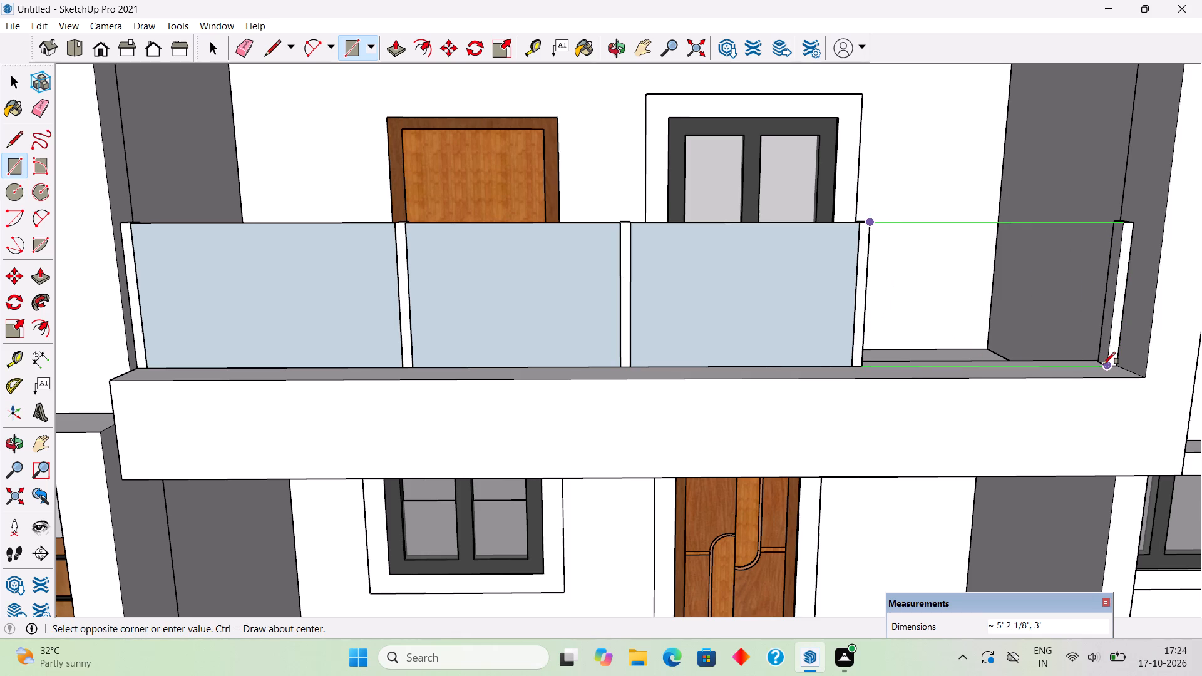
left_click(1103, 364)
key("space")
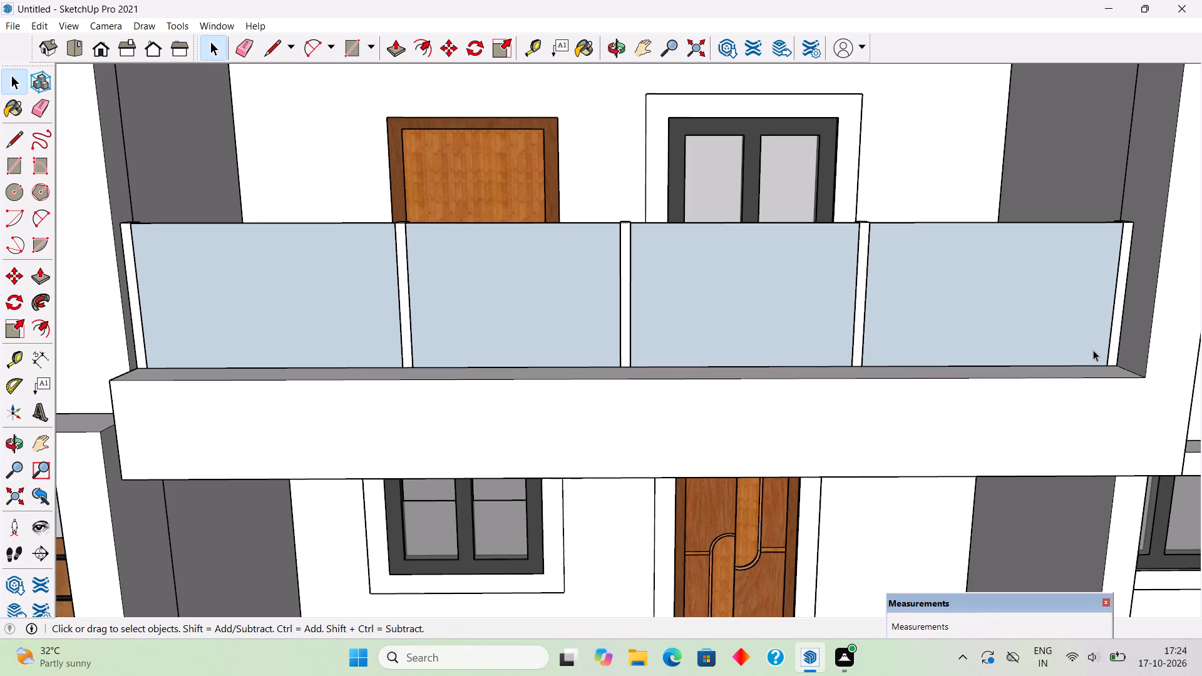
Make each of the four panels between the railing posts its own group.
triple_click(1093, 349)
right_click(1093, 349)
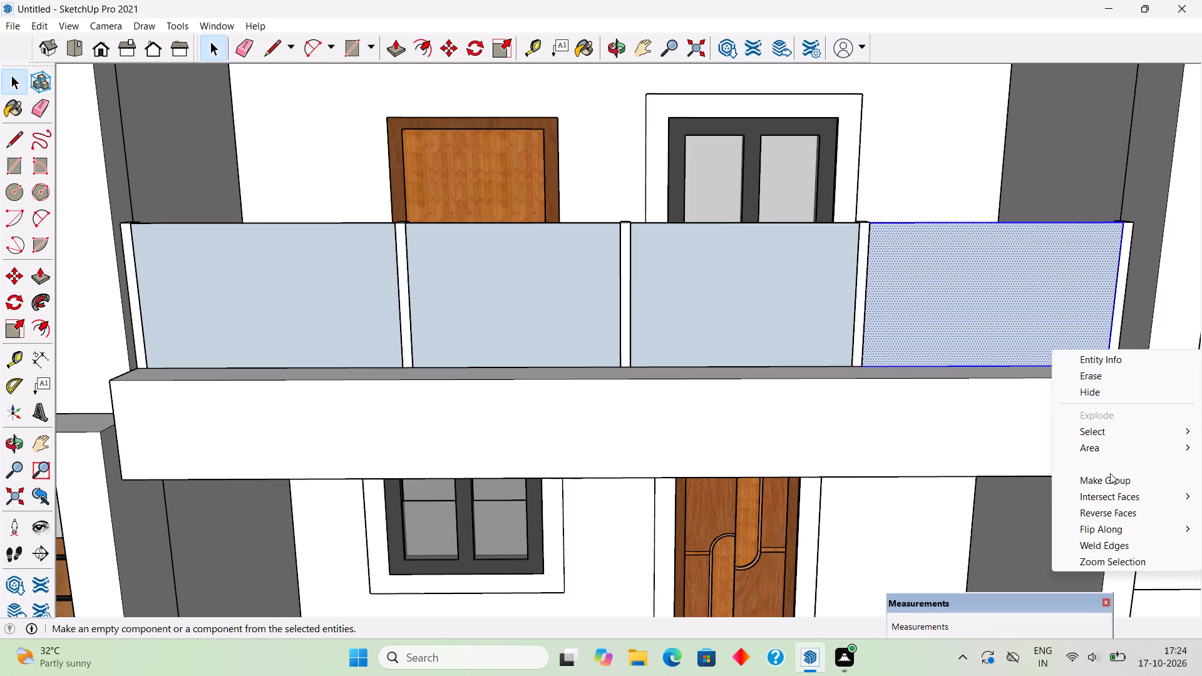
left_click(1111, 474)
triple_click(806, 328)
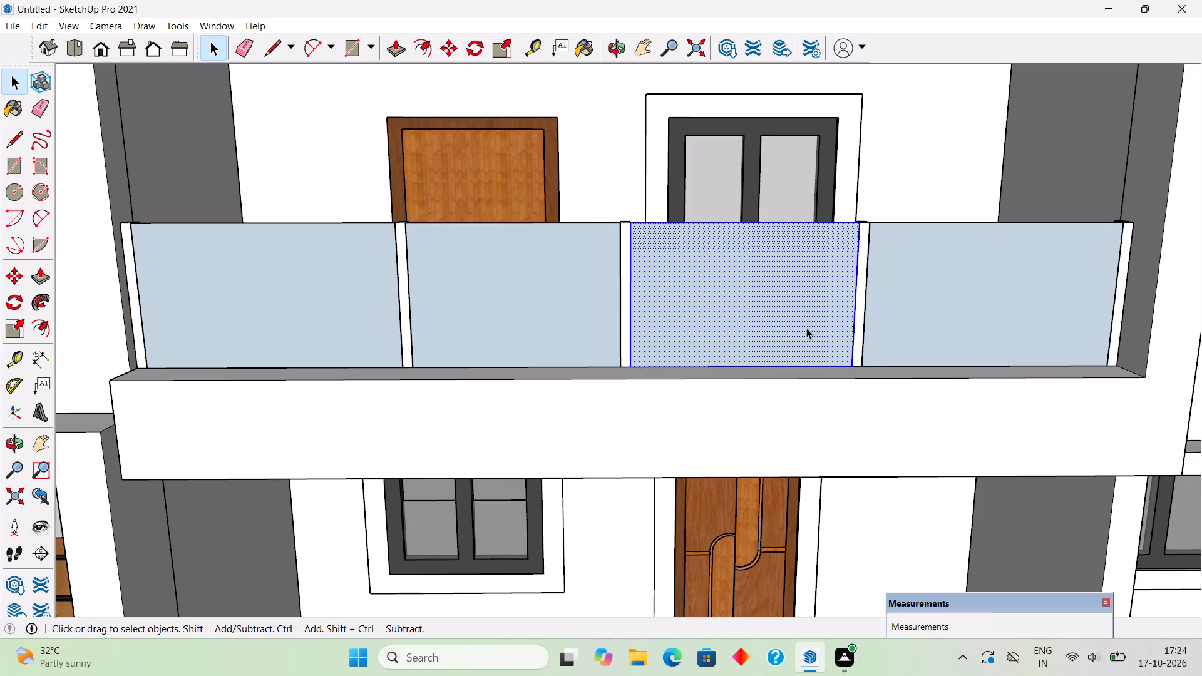
right_click(806, 328)
left_click(857, 459)
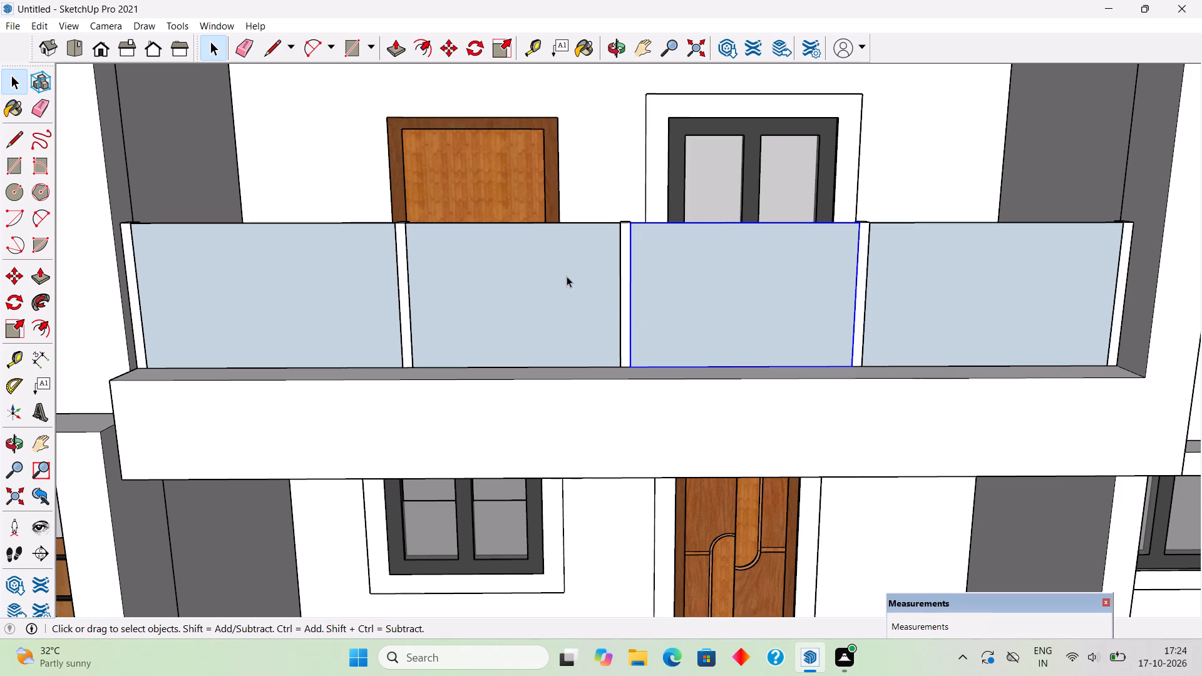
triple_click(567, 276)
right_click(567, 276)
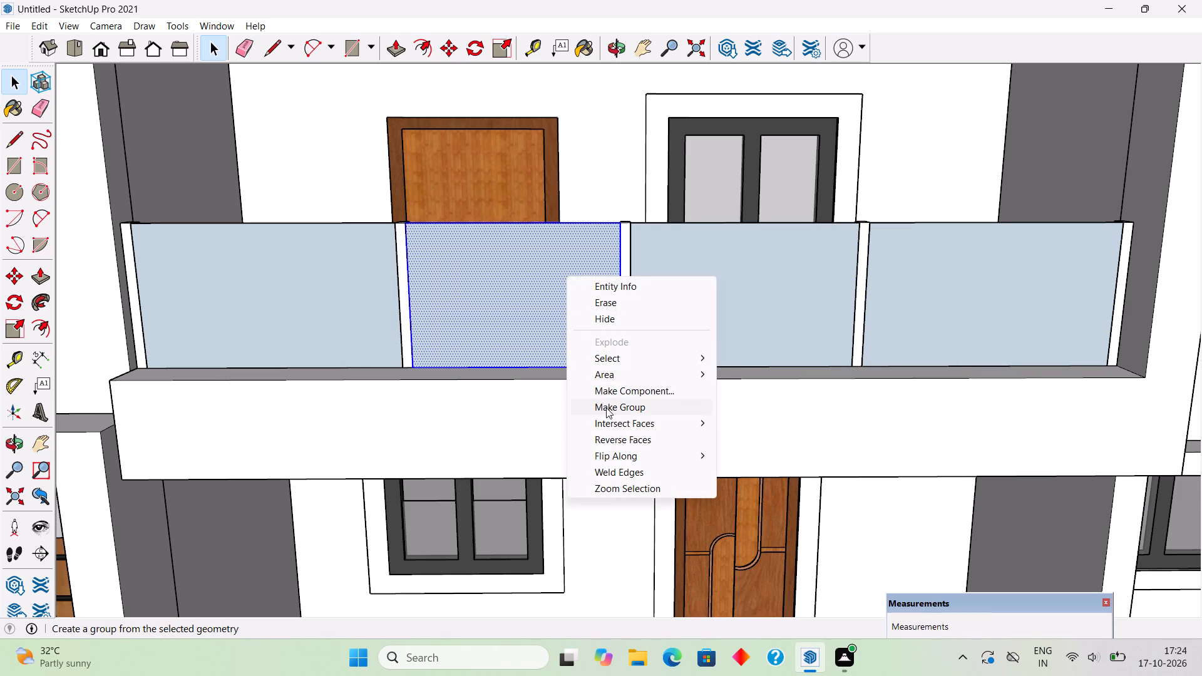
left_click(606, 407)
triple_click(329, 233)
right_click(329, 233)
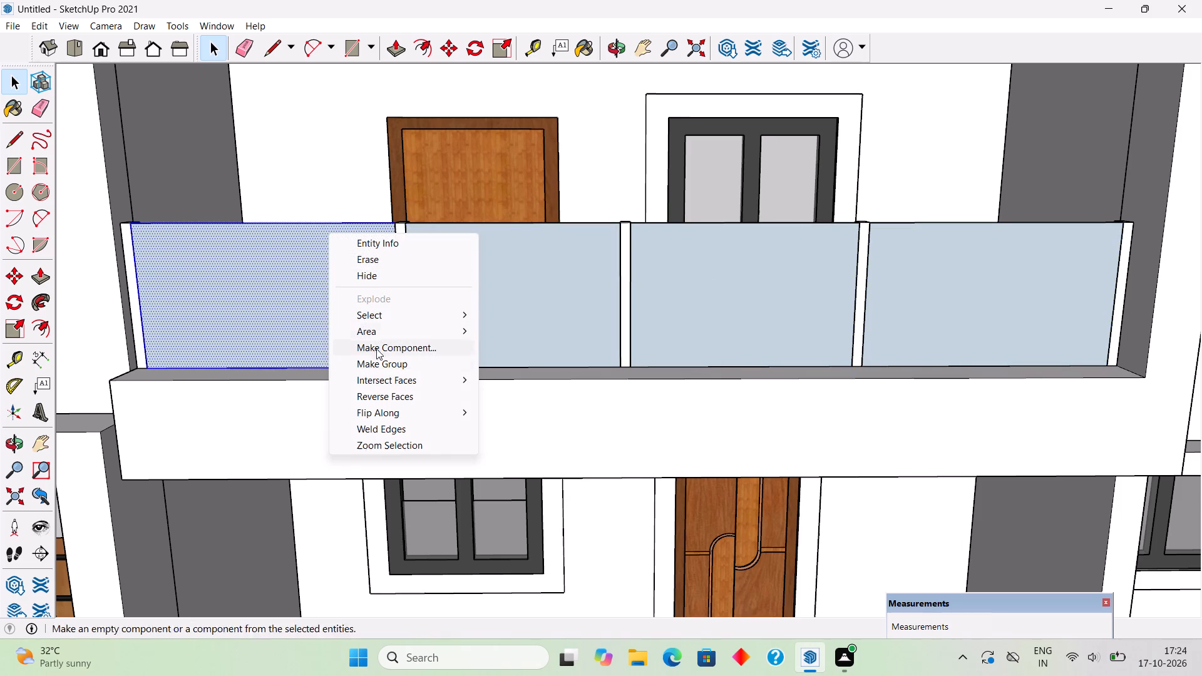
left_click(379, 357)
Draw a rectangle of about 4 3/16" by 2 1/2" over the top of the end post beside the balcony's side wall.
middle_click_drag(266, 272, 252, 468)
scroll(121, 376, "up", 5)
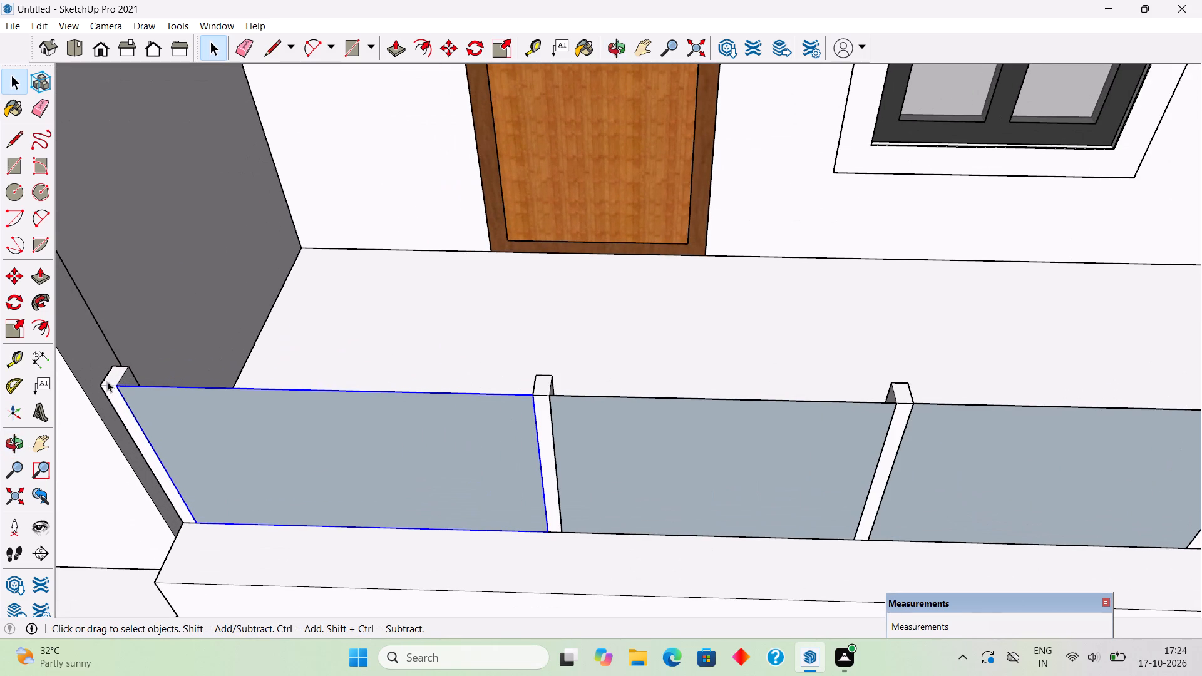
key("r")
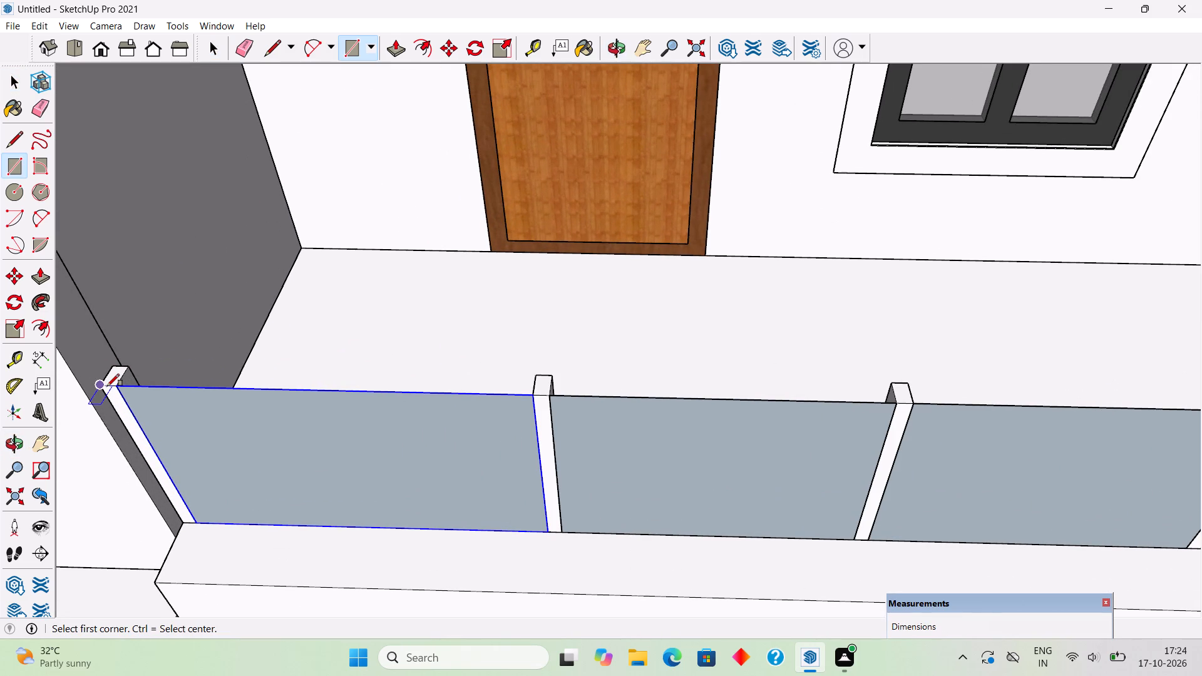
left_click(107, 386)
left_click(131, 369)
scroll(105, 384, "up", 5)
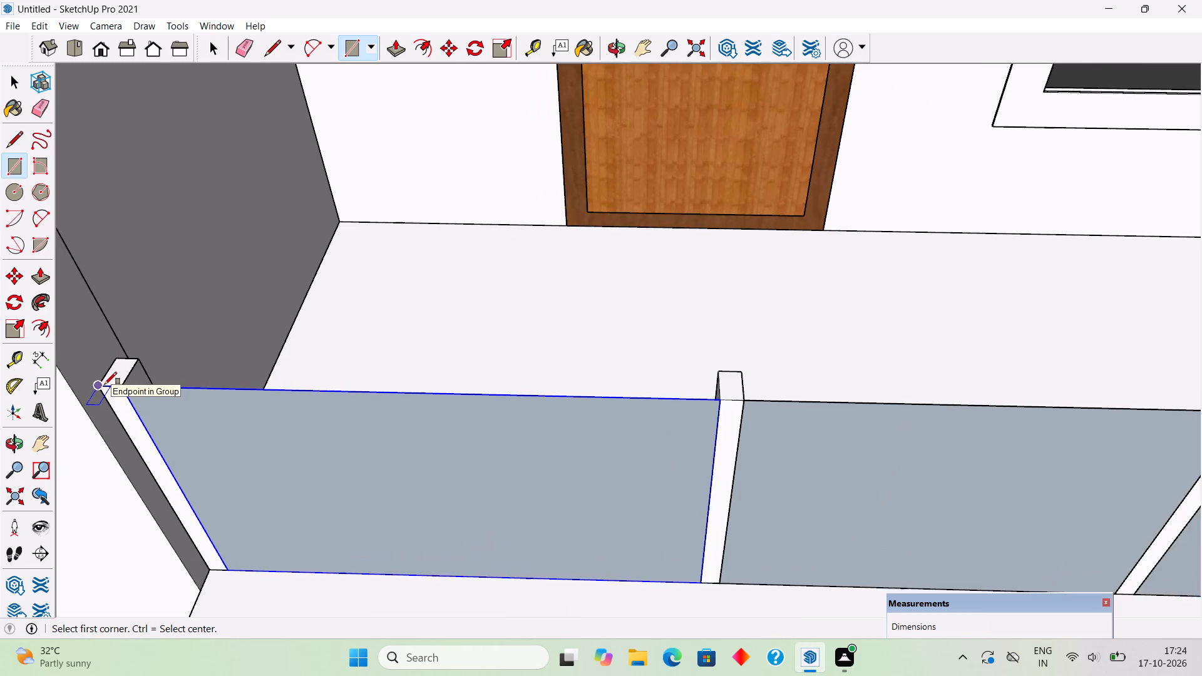
left_click(105, 384)
left_click(139, 361)
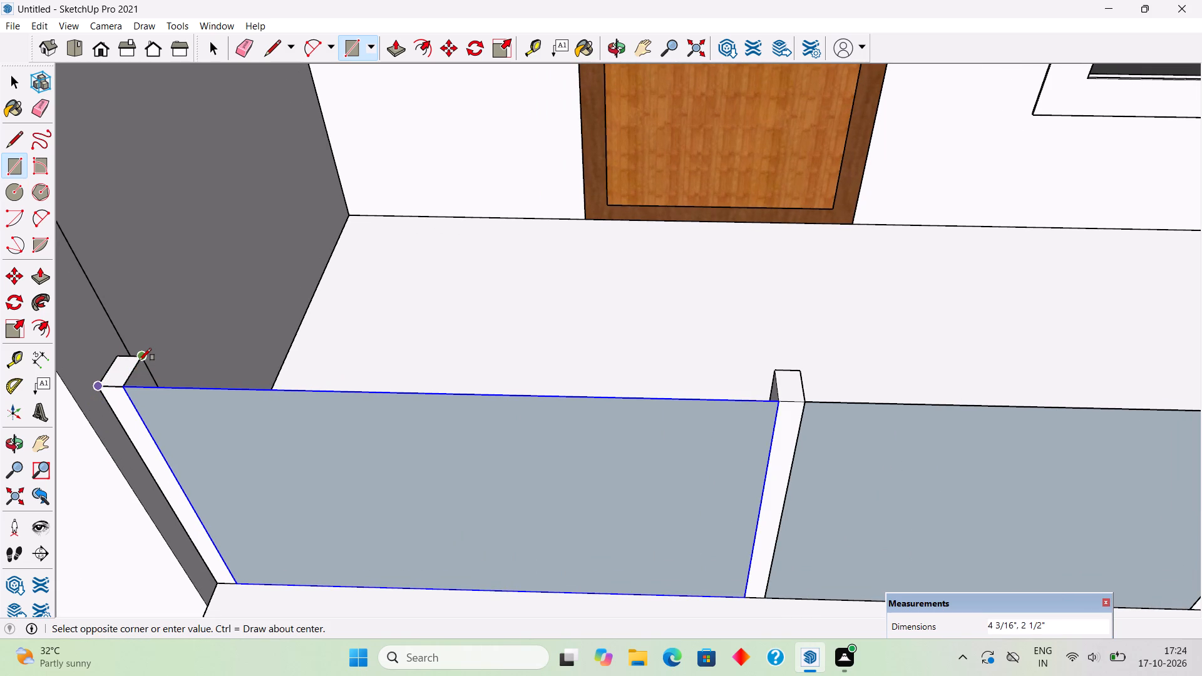
Pull the rectangle on the end post's top up 2 1/2" to start the handrail.
key("p")
left_click(125, 362)
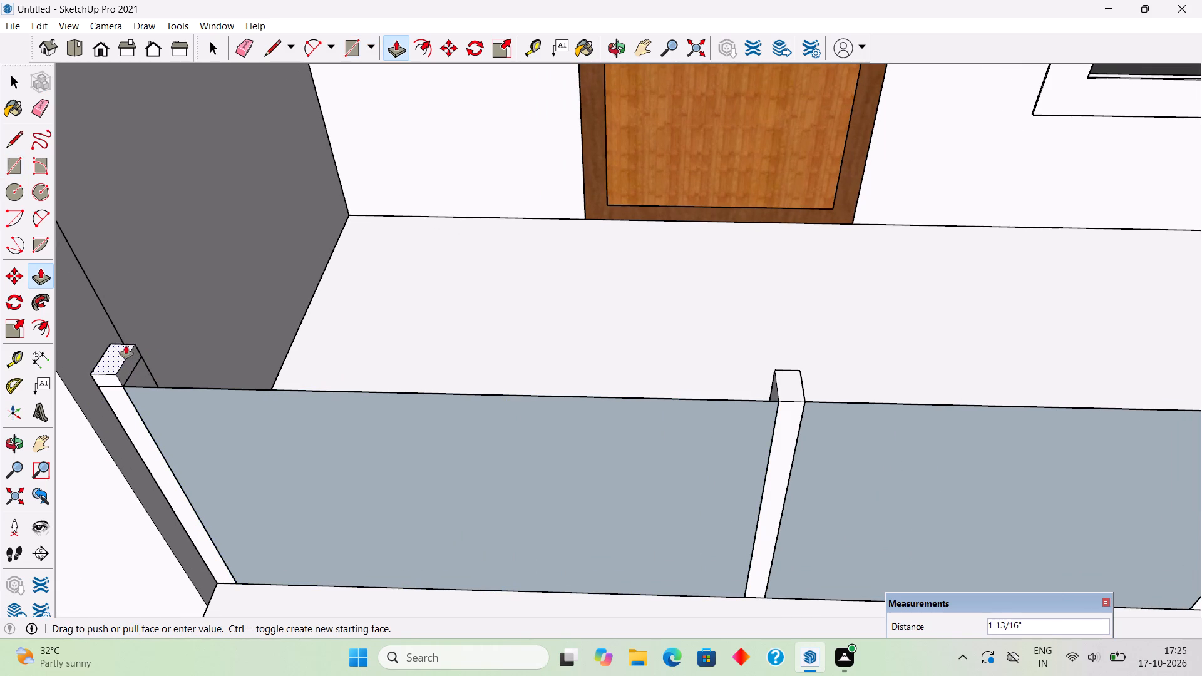
left_click(128, 339)
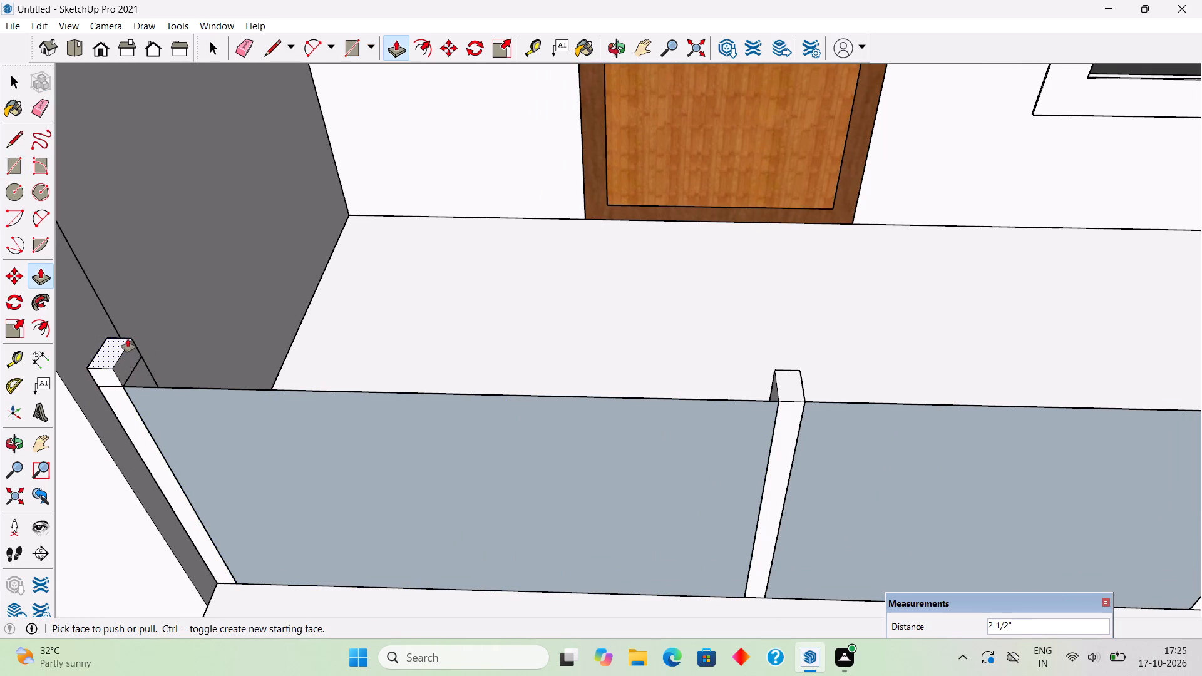
Extend the handrail block's side face about 20' 3 1/2" along the post tops to the opposite end of the railing.
left_click(128, 357)
scroll(185, 361, "down", 15)
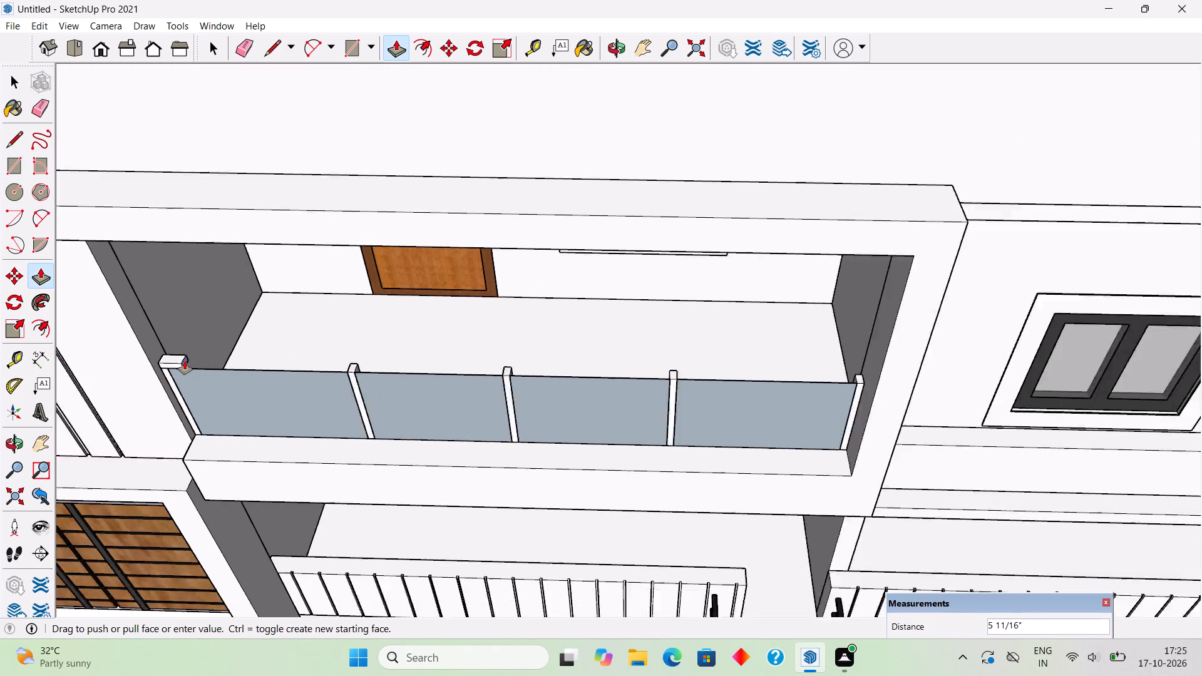
scroll(185, 361, "down", 6)
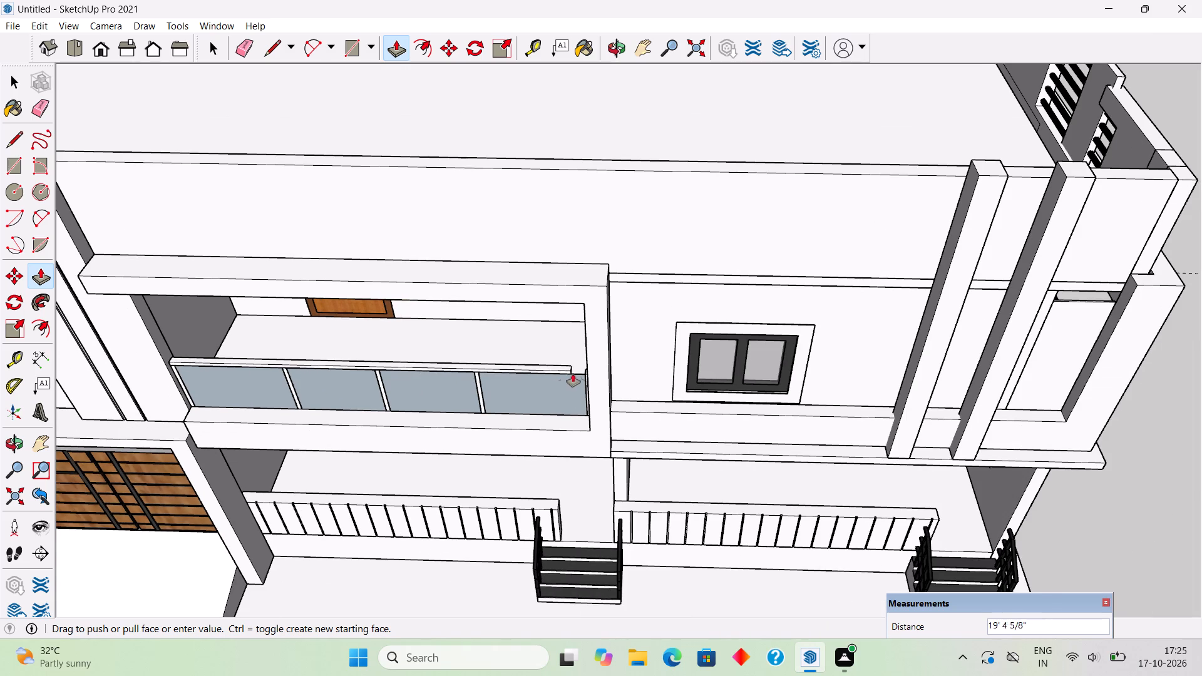
middle_click_drag(588, 374, 672, 356)
scroll(603, 399, "up", 4)
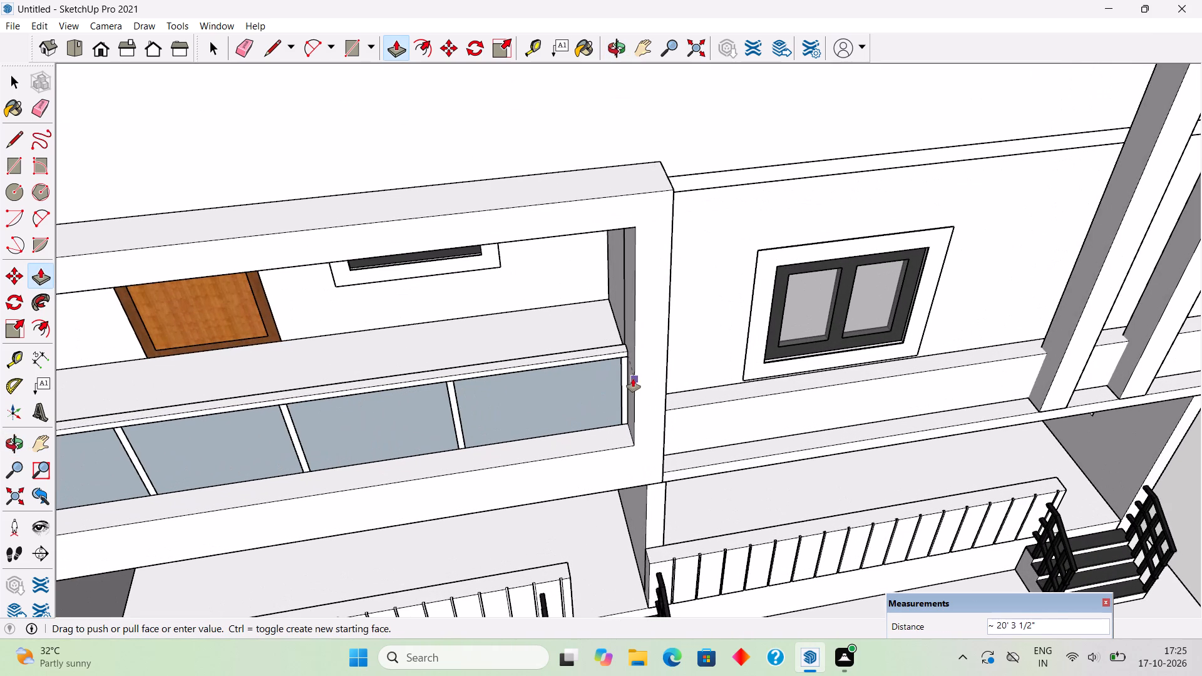
left_click(633, 379)
key("space")
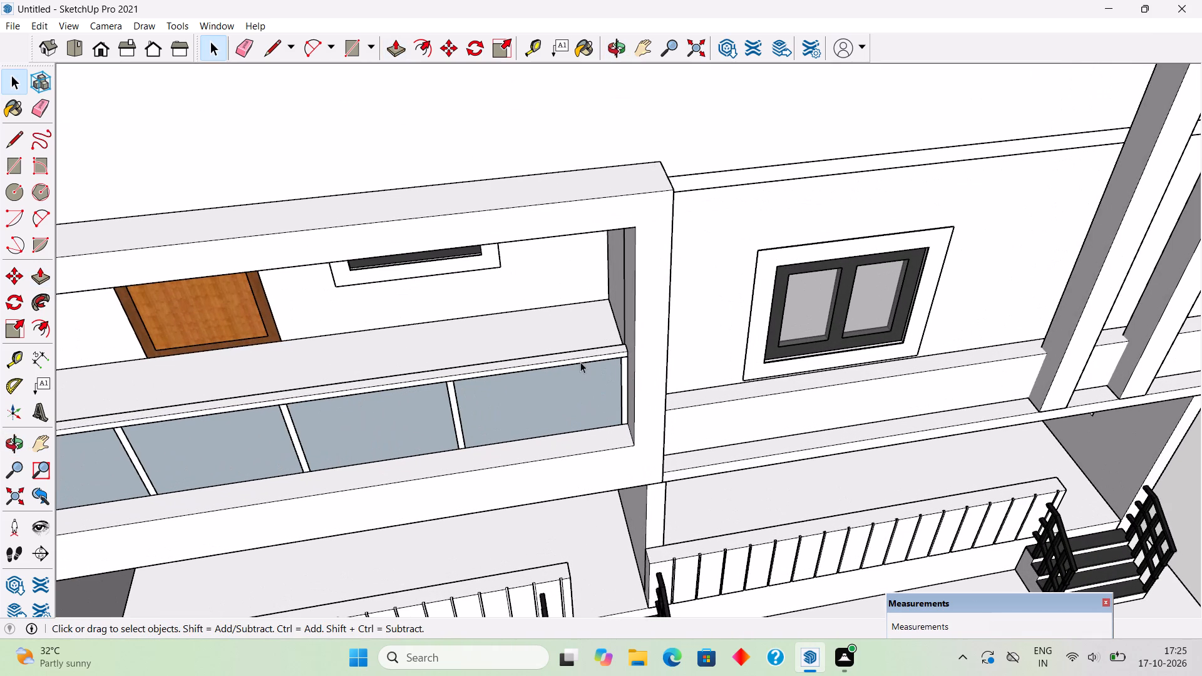
Select all of the new handrail's geometry and make it a group.
triple_click(580, 361)
right_click(580, 361)
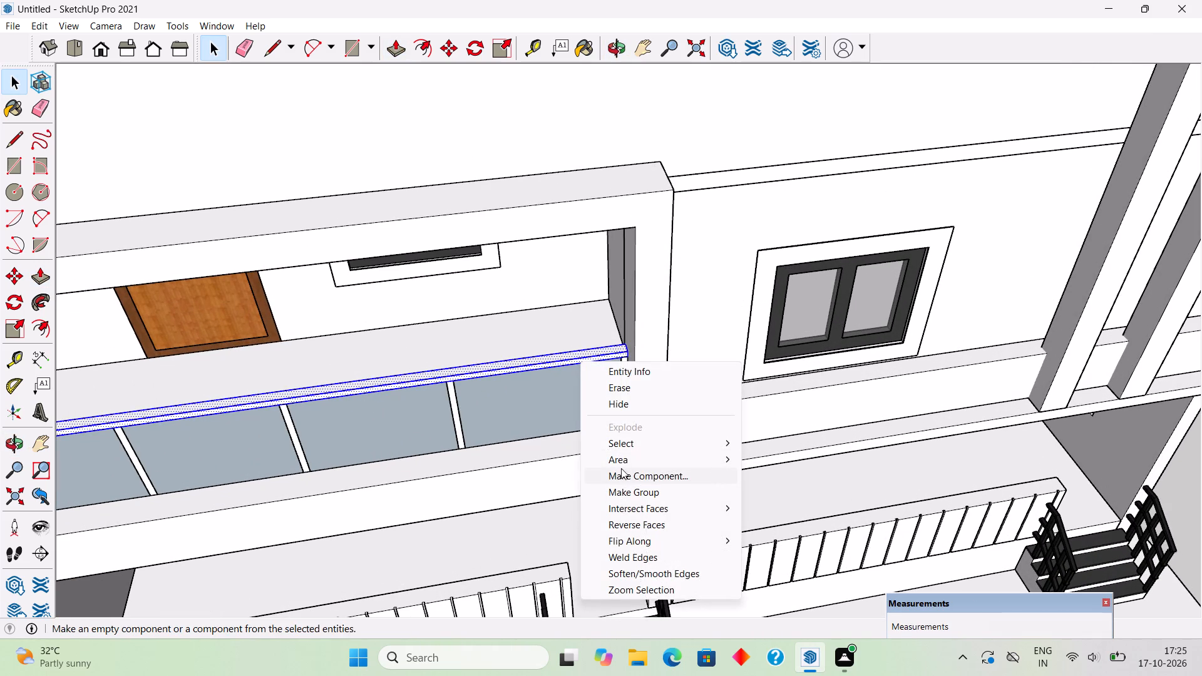
left_click(626, 493)
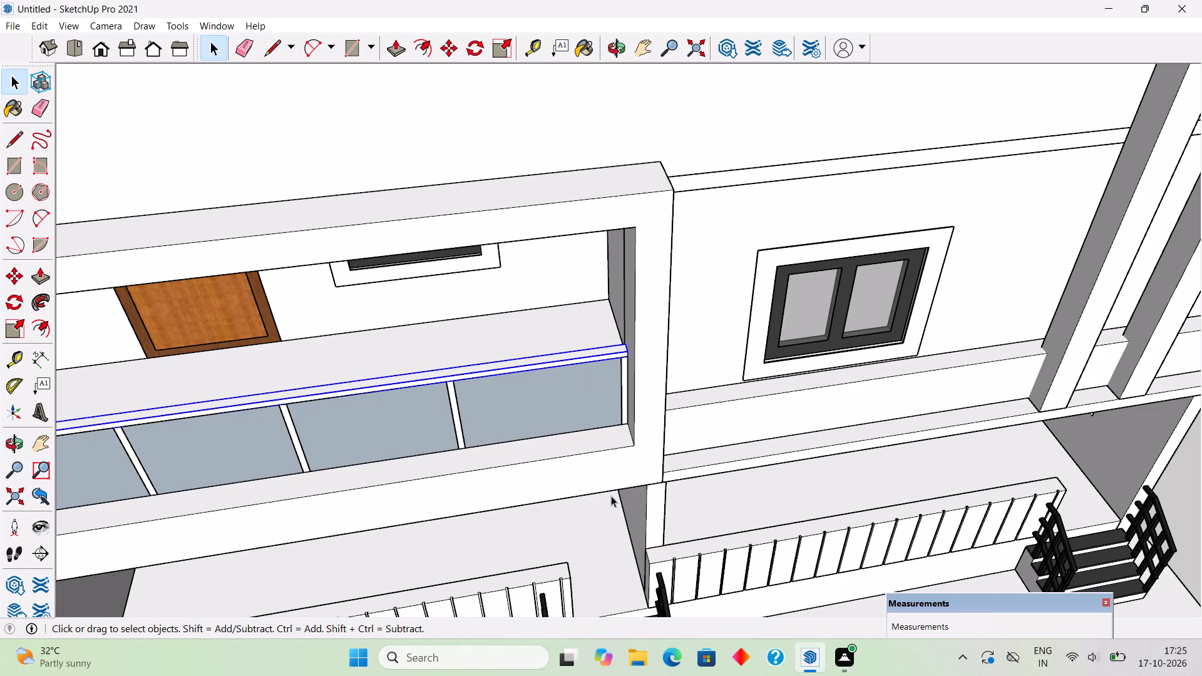
Move the railing's end infill panel beside the balcony's side wall 2" inward between its posts.
scroll(621, 486, "up", 9)
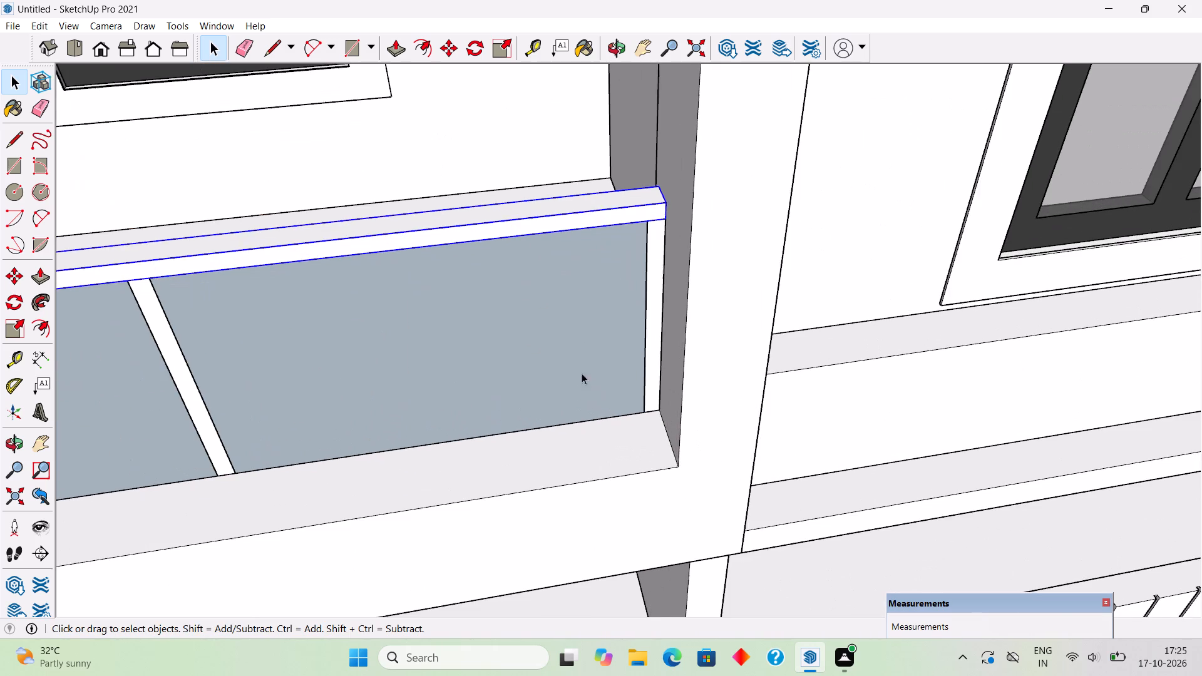
left_click(572, 394)
middle_click_drag(610, 349, 732, 268)
scroll(644, 352, "up", 8)
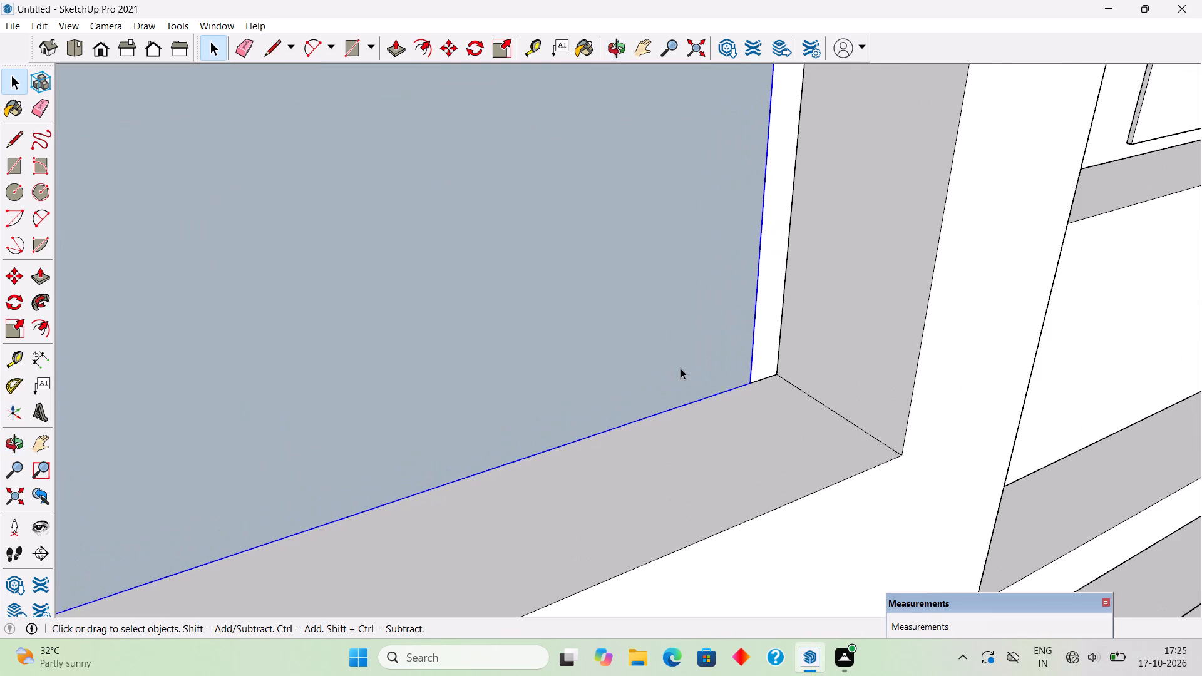
key("m")
left_click(754, 383)
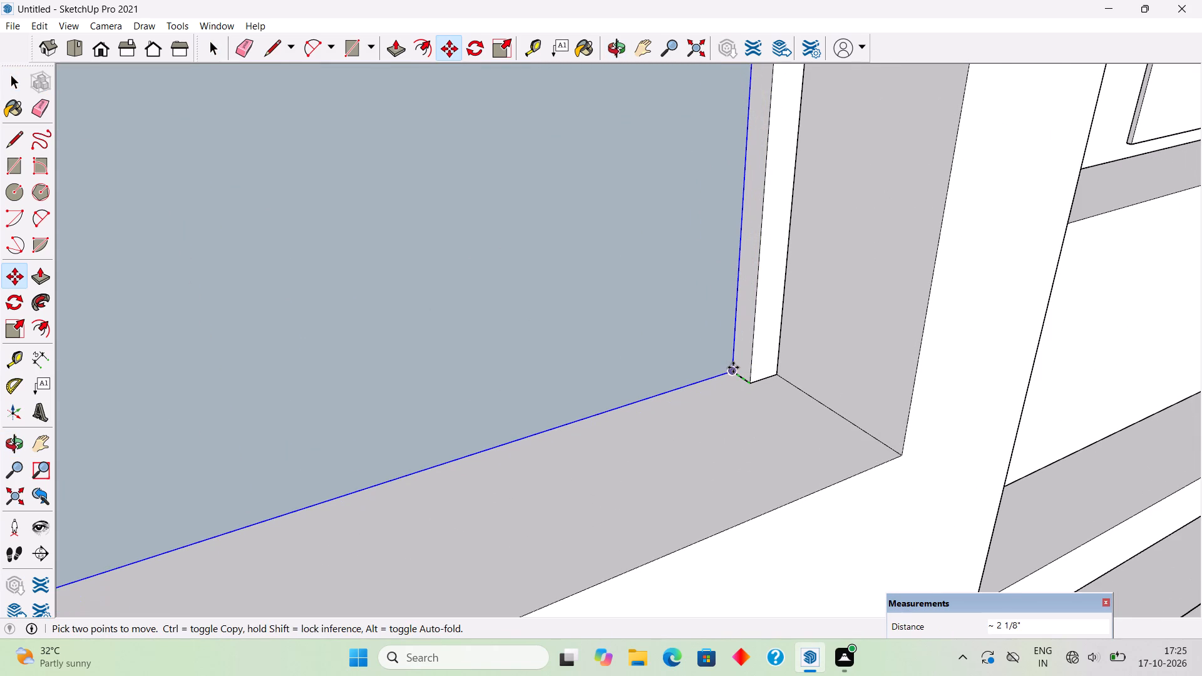
type("2\"")
key("Return")
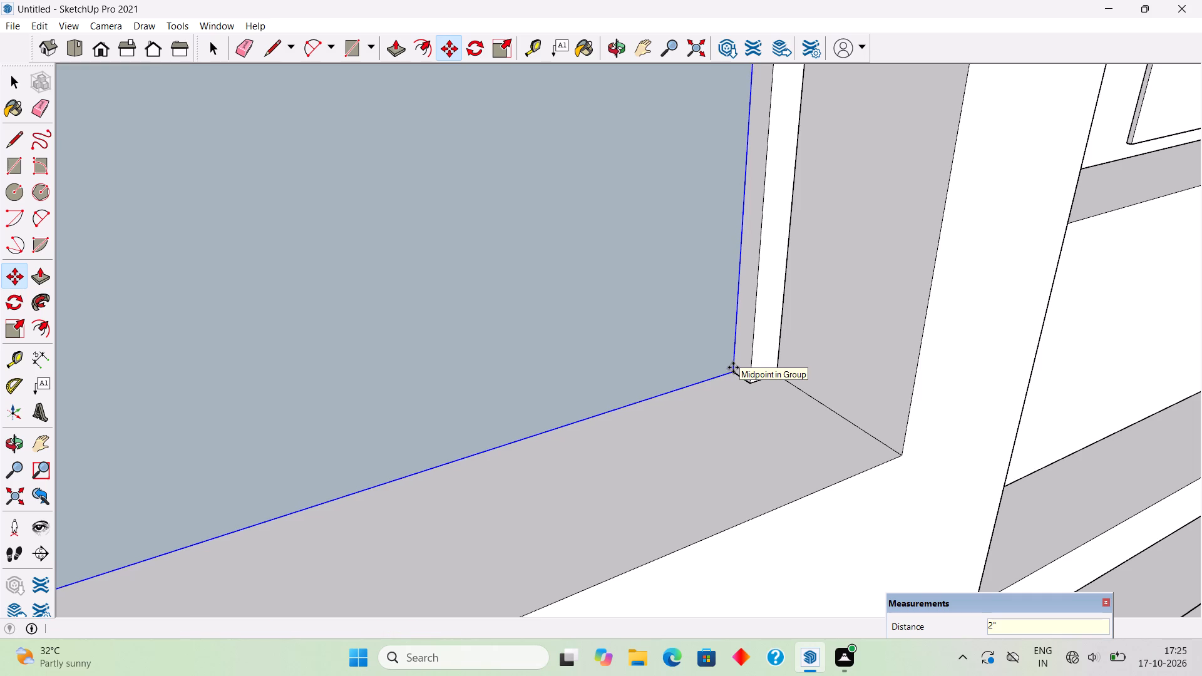
Move the second infill panel from the side wall 2" inward, behind the front faces of its posts.
scroll(733, 367, "down", 12)
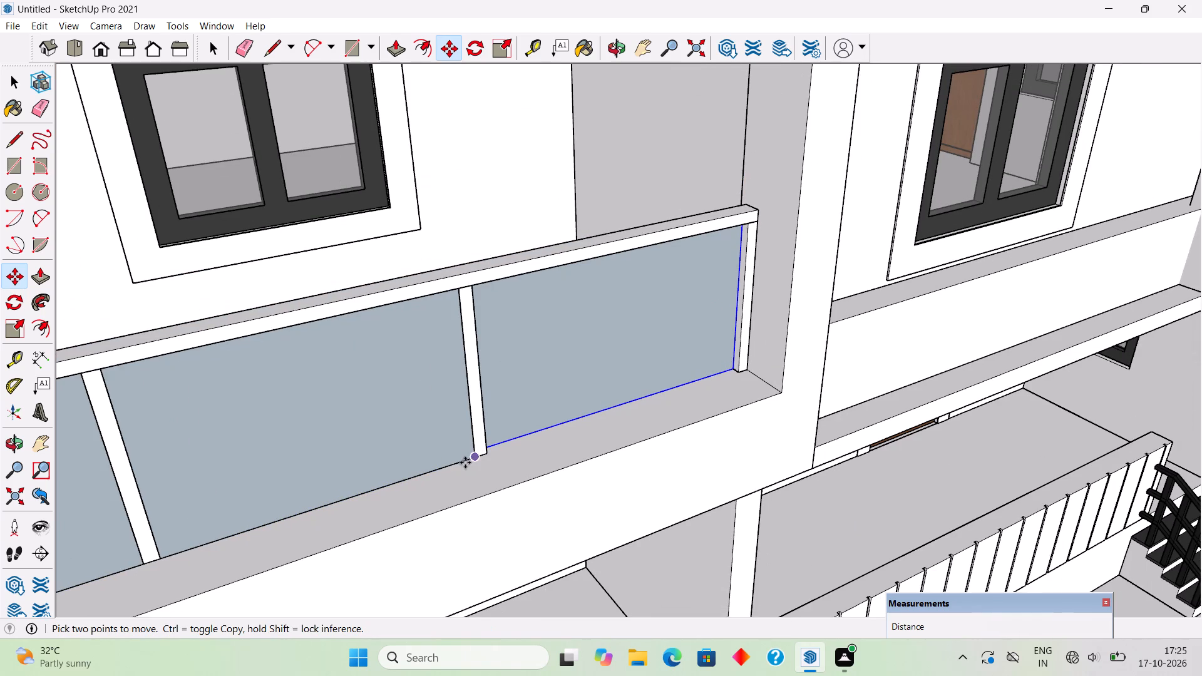
key("space")
left_click(465, 463)
key("m")
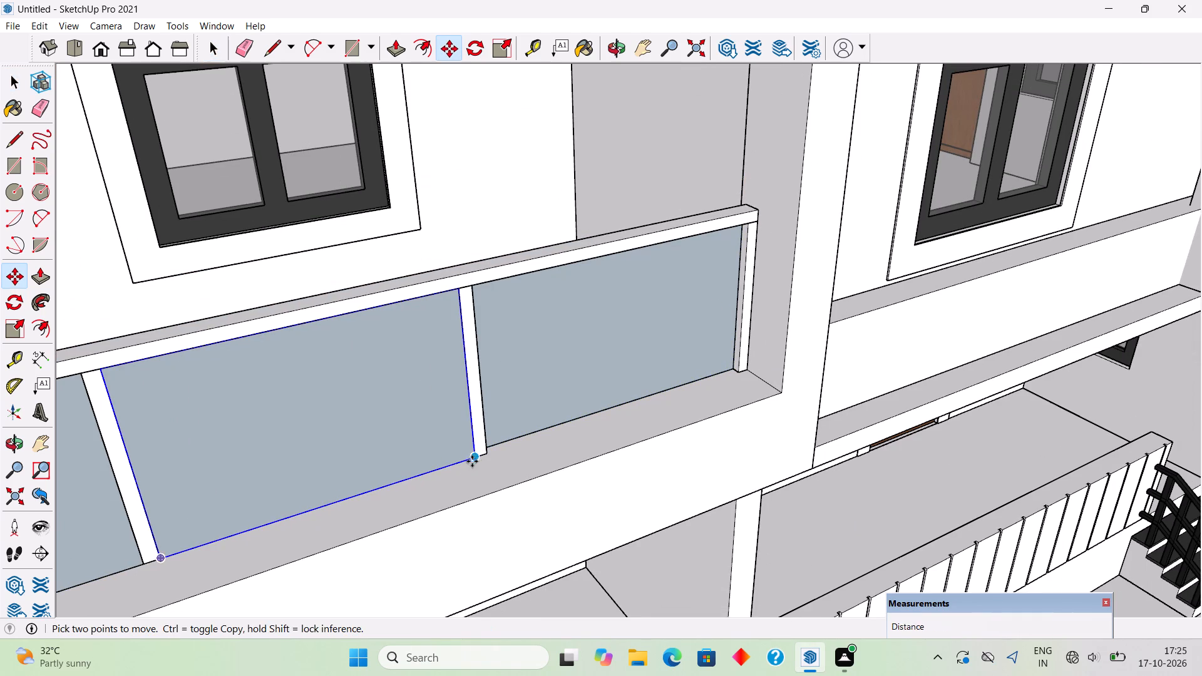
scroll(475, 459, "up", 10)
left_click(475, 458)
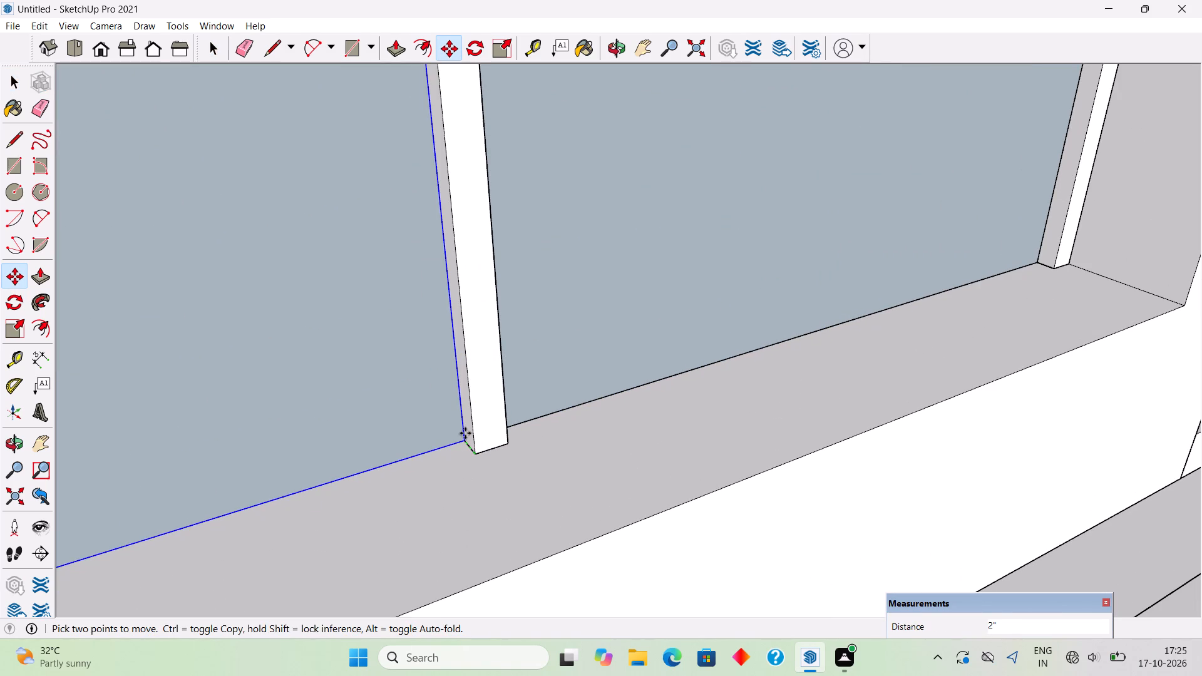
type("2\"")
key("Return")
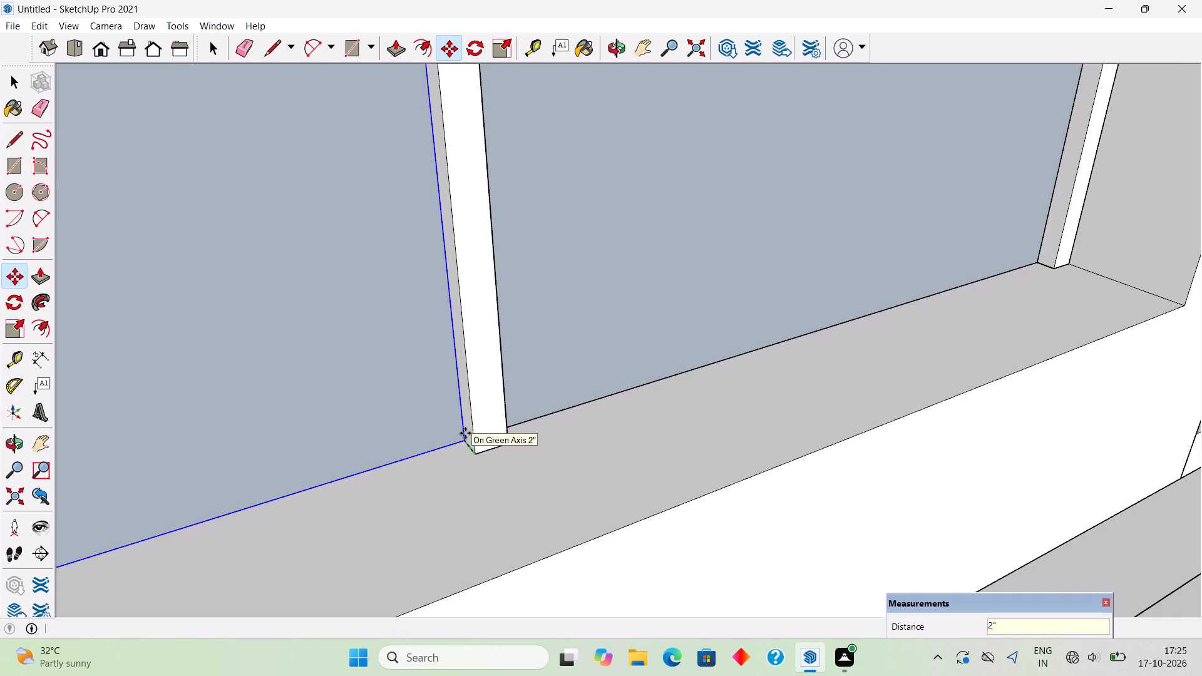
Move the third infill panel from the side wall 2" inward, behind the front faces of its posts.
scroll(493, 417, "down", 18)
key("space")
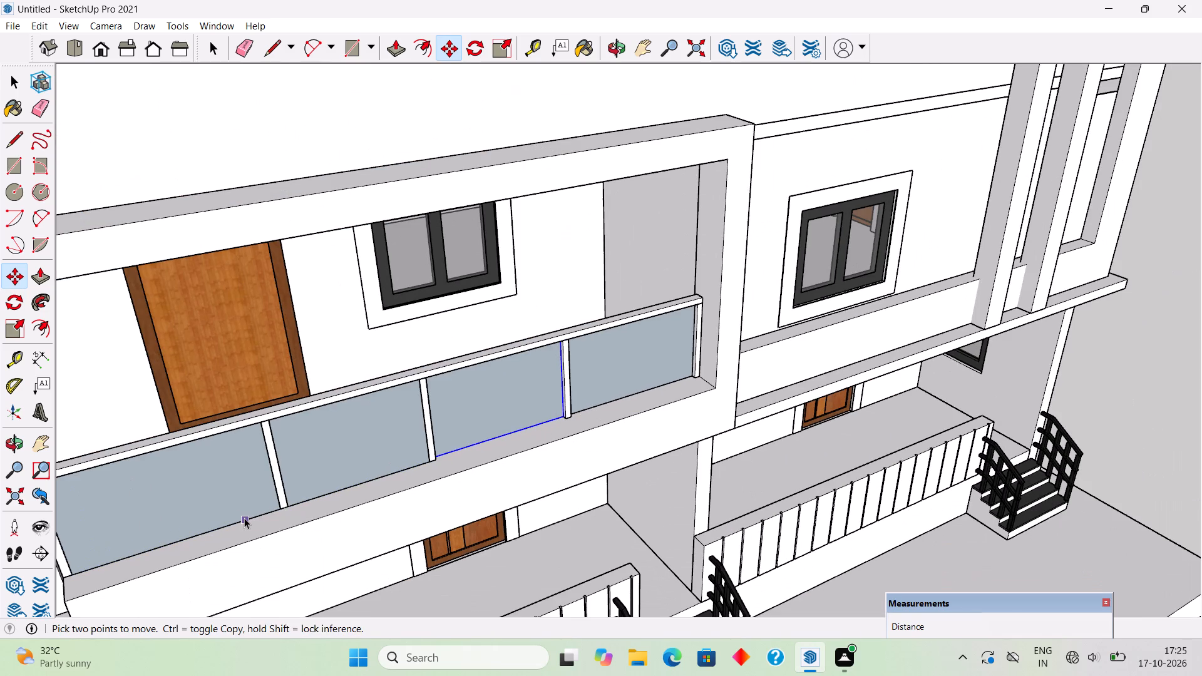
scroll(244, 518, "down", 5)
scroll(113, 523, "up", 11)
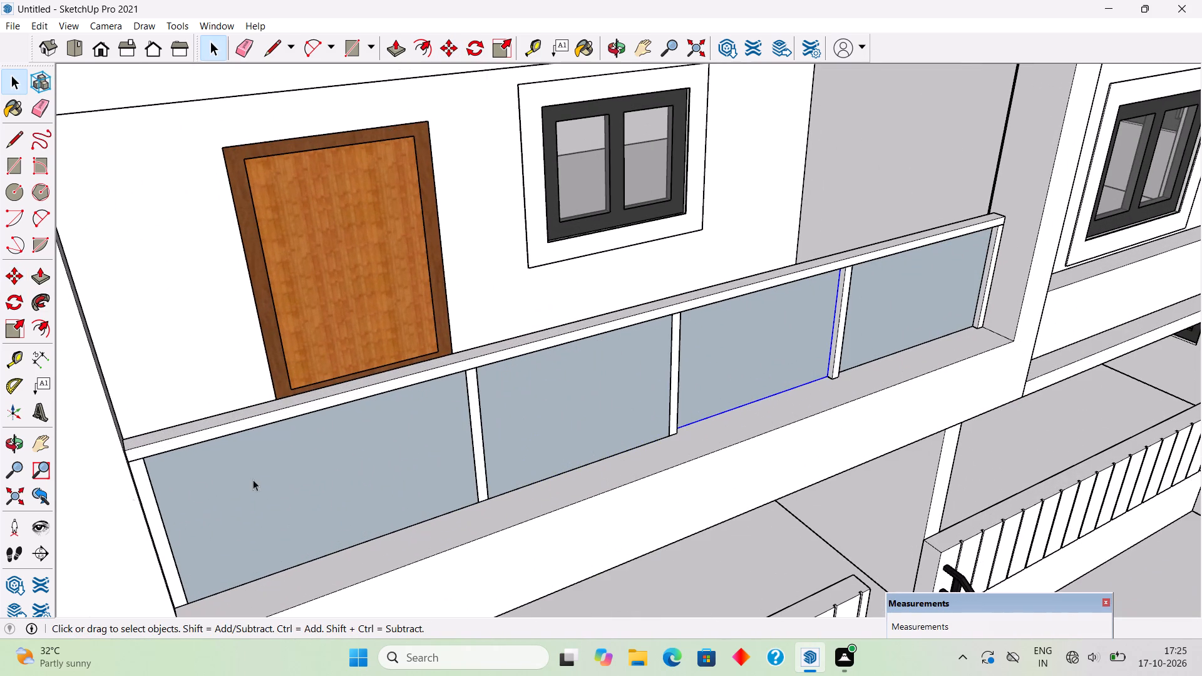
left_click(545, 461)
scroll(614, 408, "up", 8)
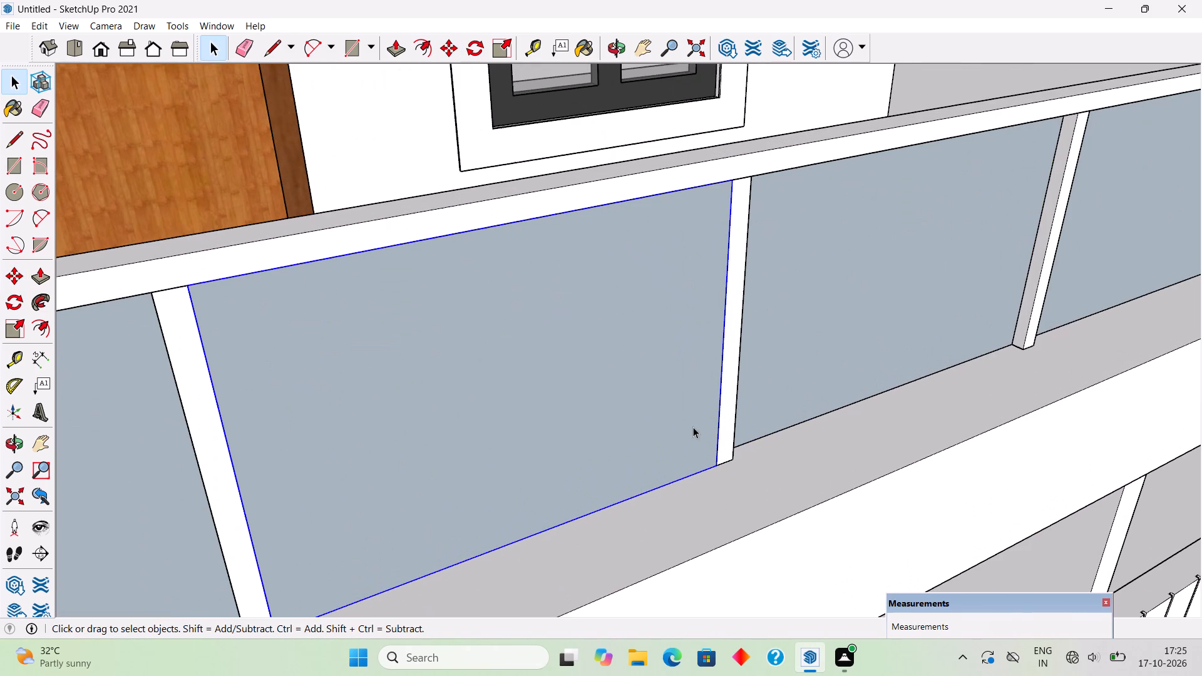
key("m")
left_click(715, 469)
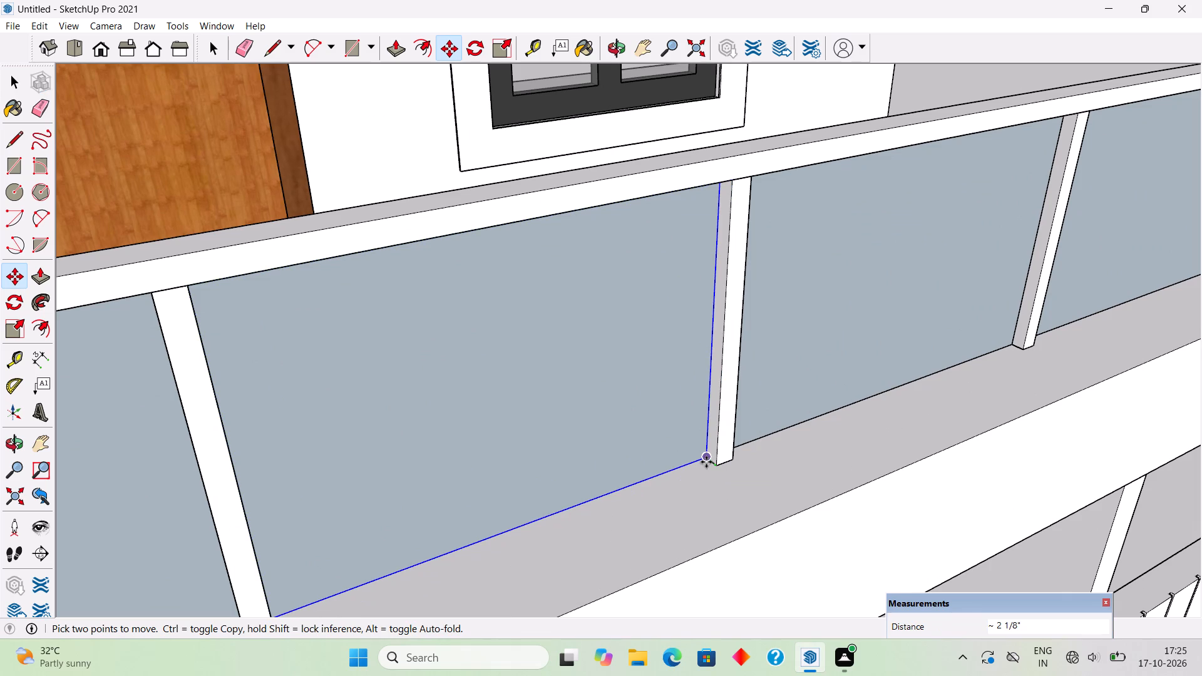
type("2\"")
key("Return")
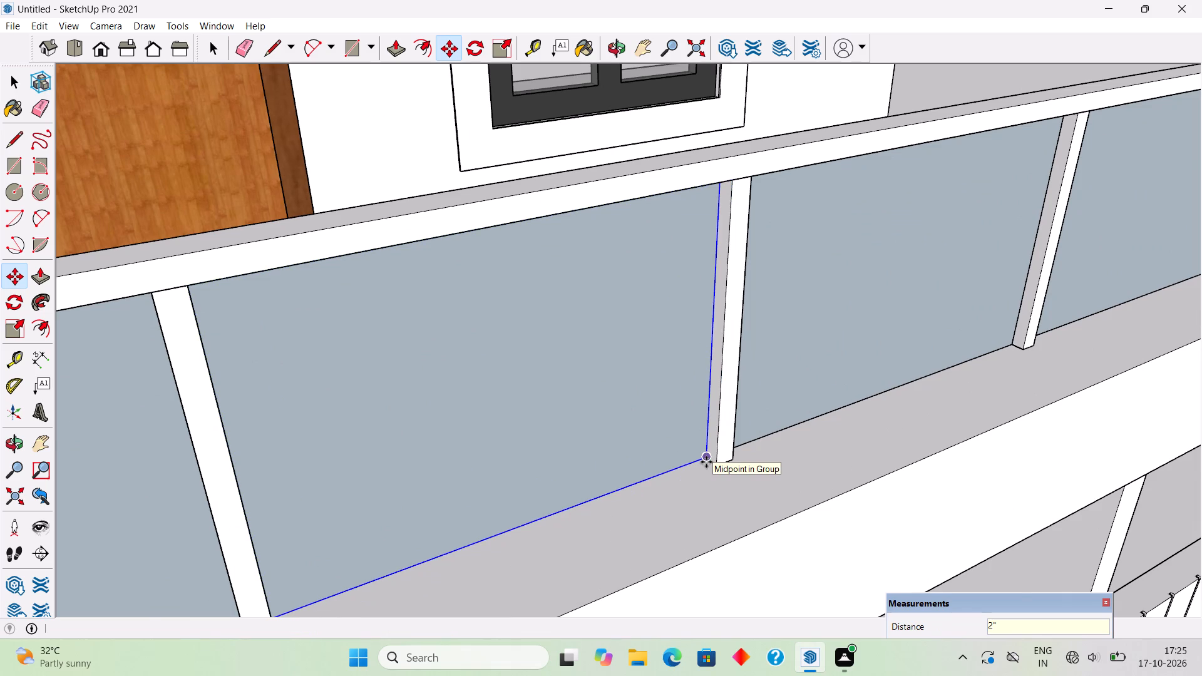
Move the last infill panel, at the railing's far end in front of the door, 2" inward.
scroll(706, 462, "down", 5)
scroll(716, 380, "down", 5)
key("space")
left_click(503, 485)
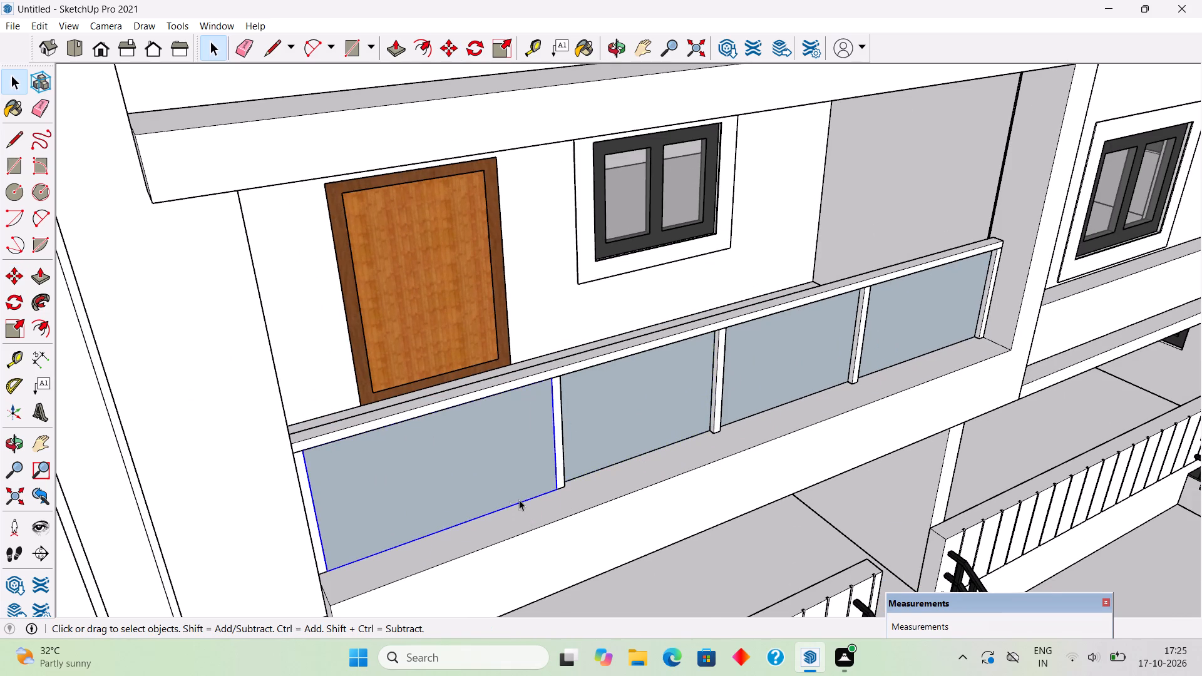
scroll(520, 499, "up", 8)
key("m")
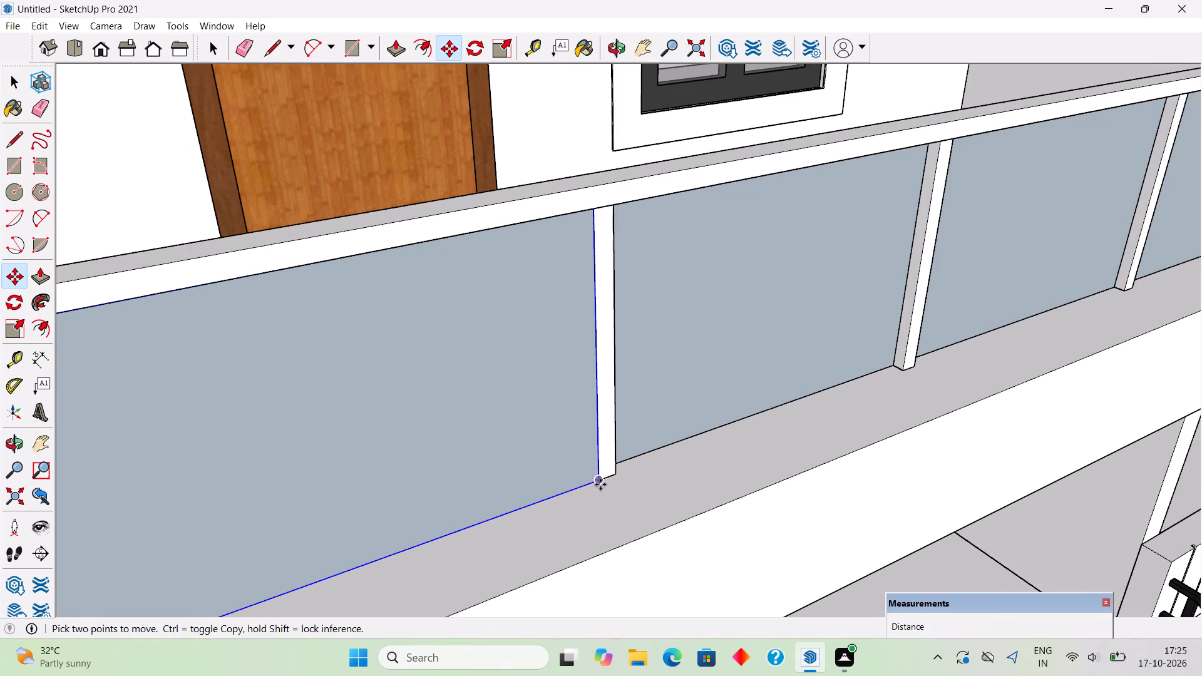
left_click(600, 484)
scroll(585, 475, "up", 3)
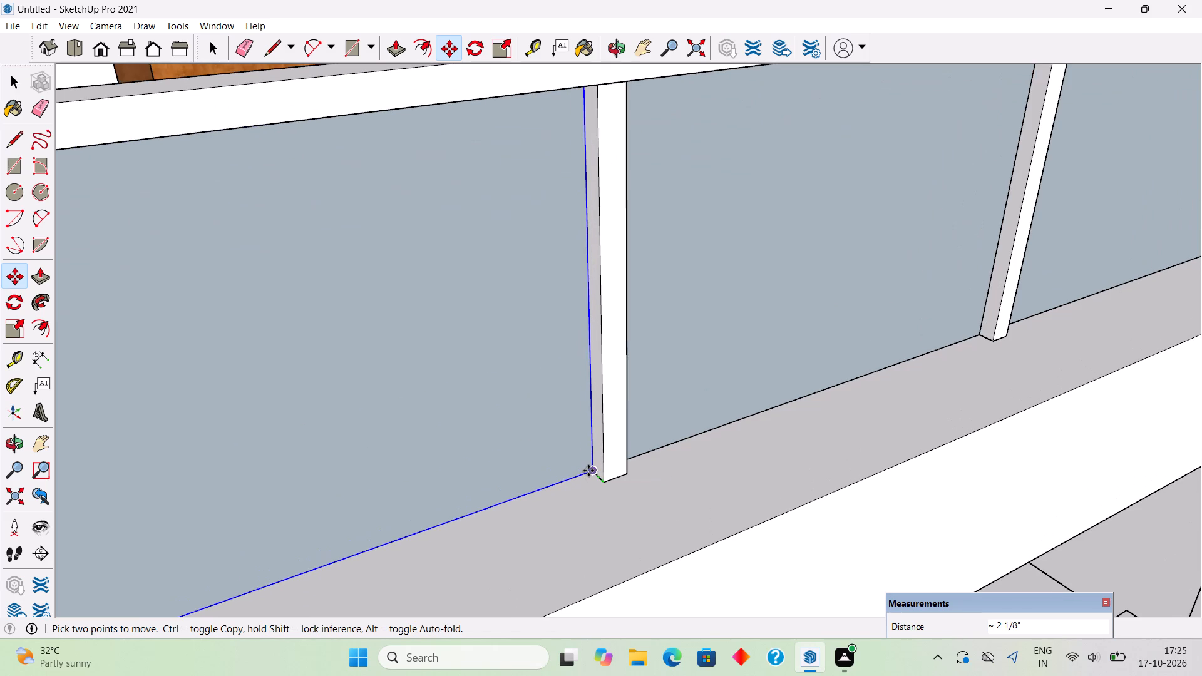
type("2\"")
key("Return")
key("space")
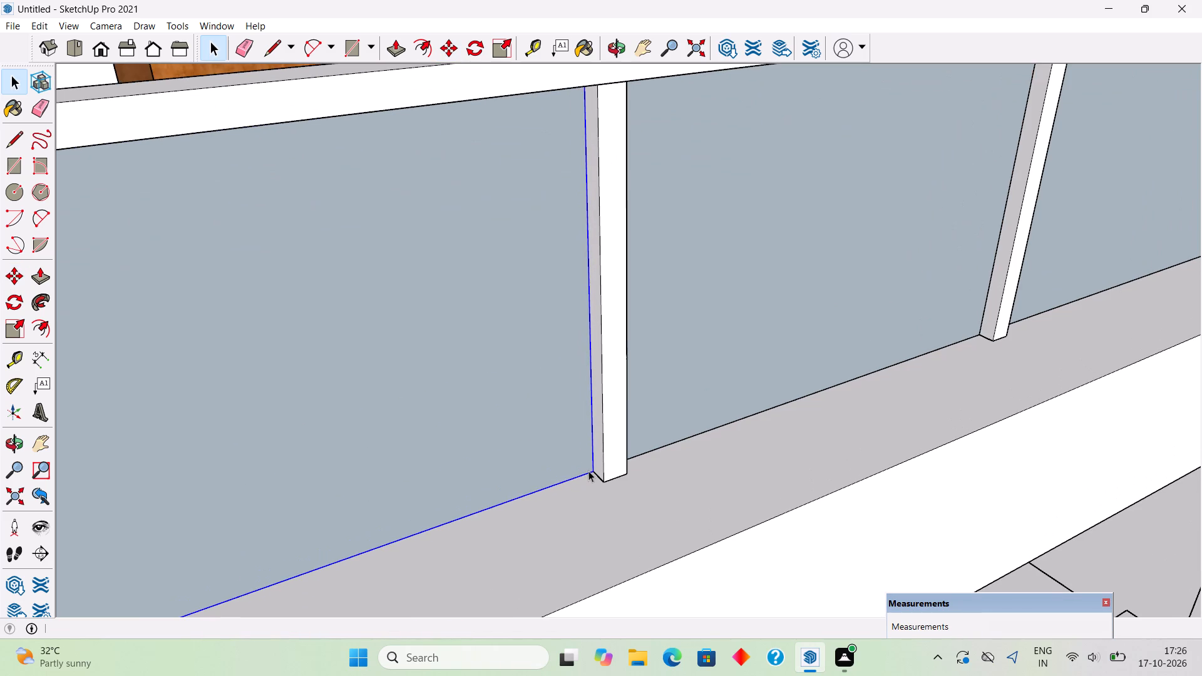
Examine the whole front facade with the balcony railing from several angles.
scroll(596, 466, "down", 13)
middle_click_drag(543, 411, 498, 368)
scroll(508, 380, "down", 9)
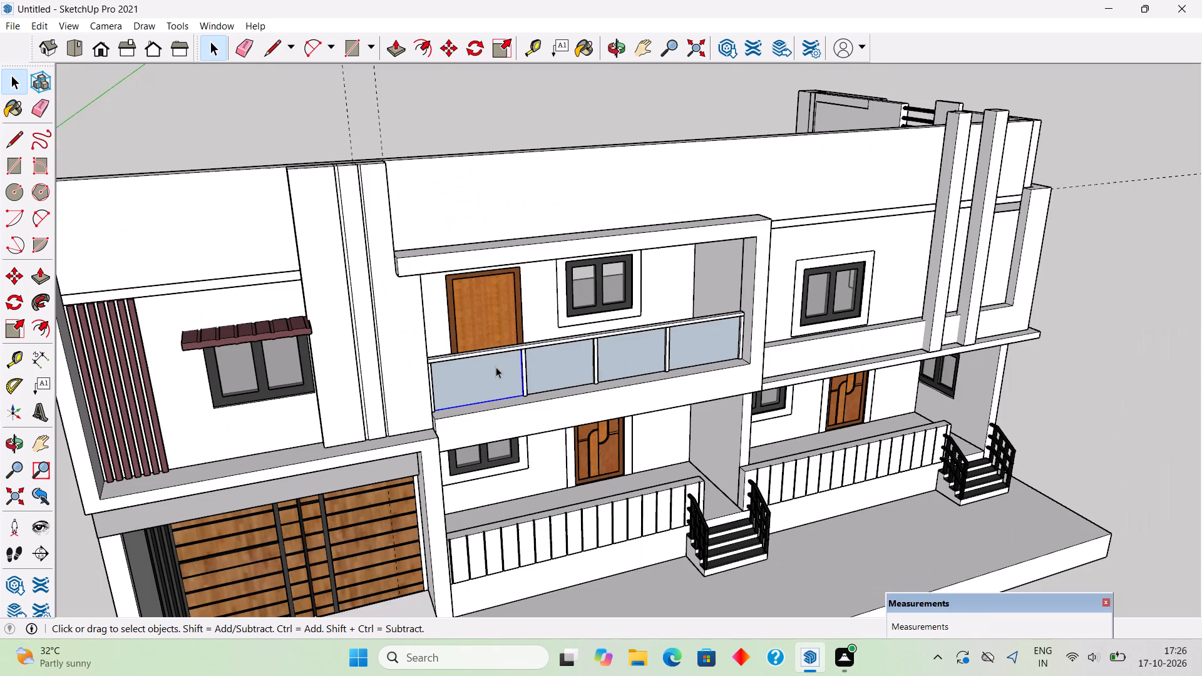
middle_click_drag(486, 364, 470, 280)
scroll(470, 280, "down", 2)
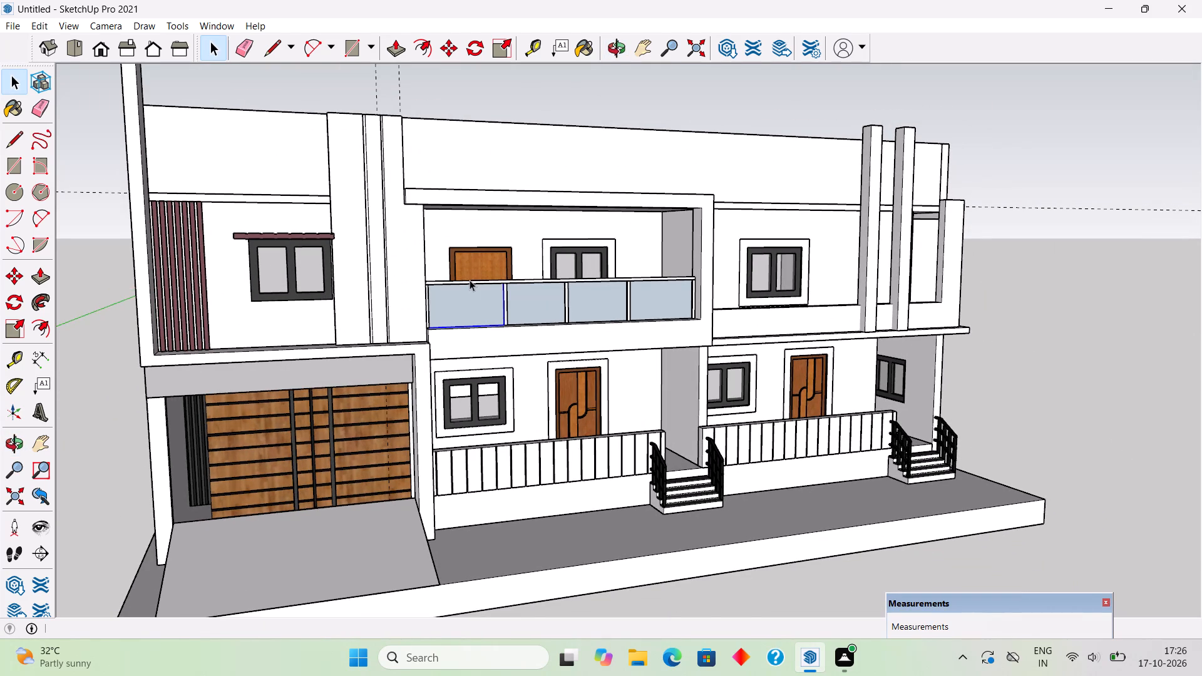
scroll(499, 235, "down", 1)
middle_click_drag(500, 236, 213, 348)
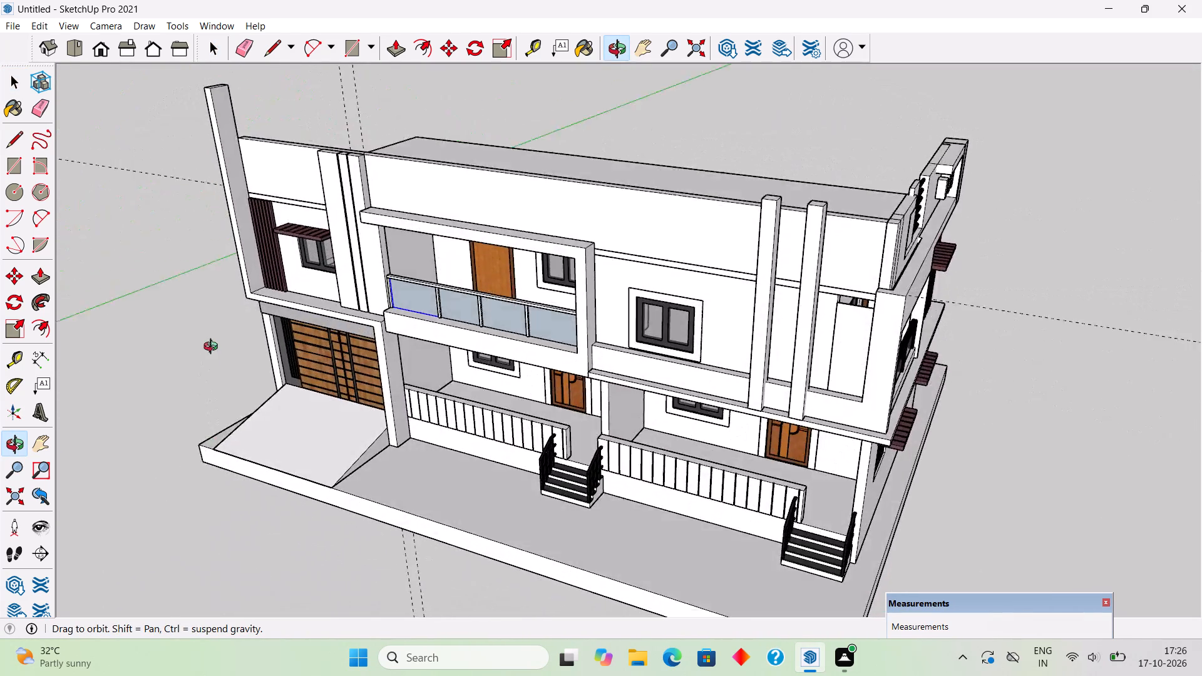
middle_click_drag(213, 348, 257, 292)
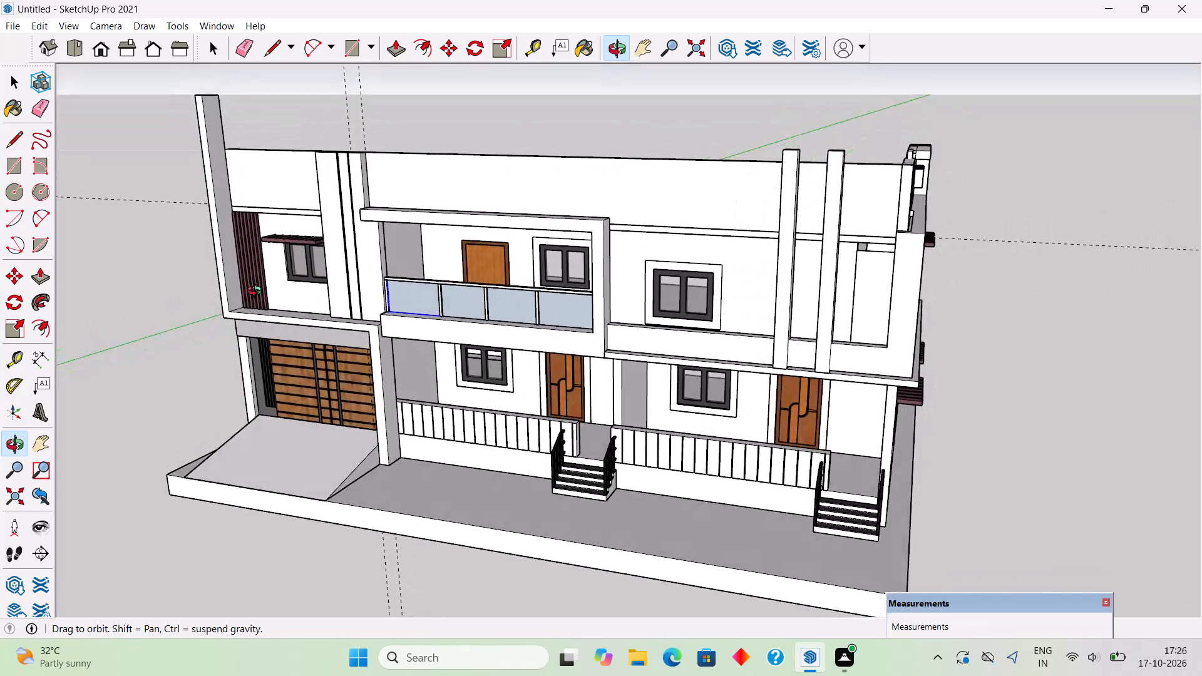
middle_click_drag(257, 292, 257, 294)
middle_click_drag(396, 335, 480, 355)
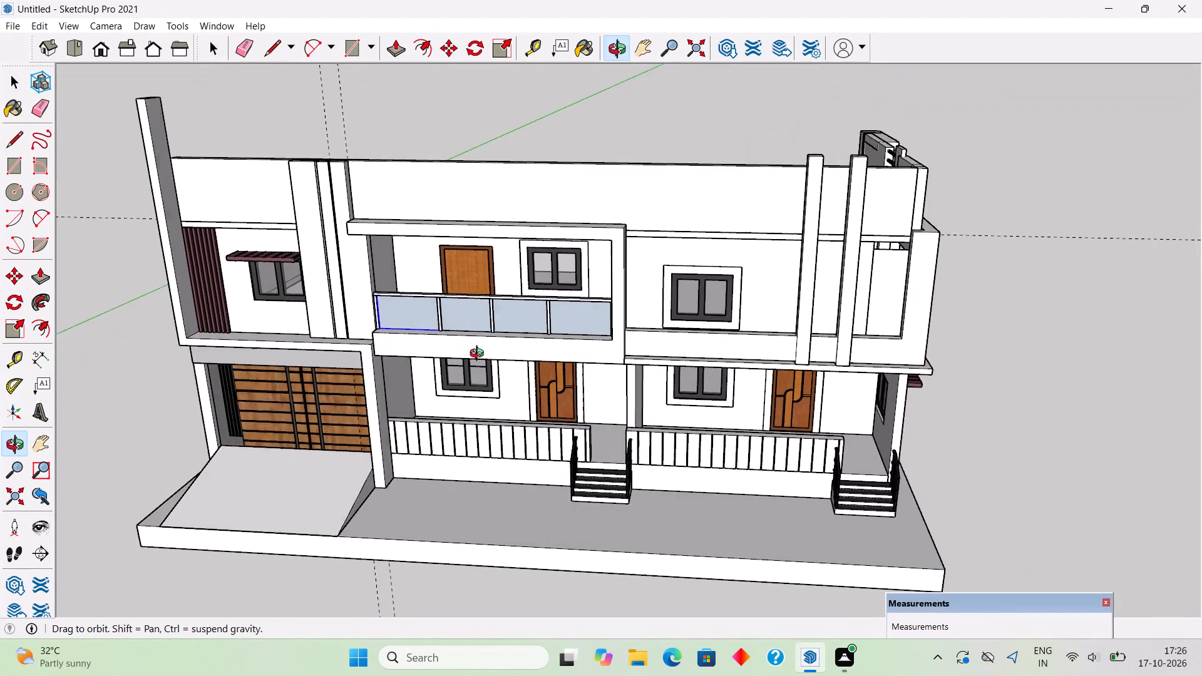
middle_click_drag(480, 355, 594, 353)
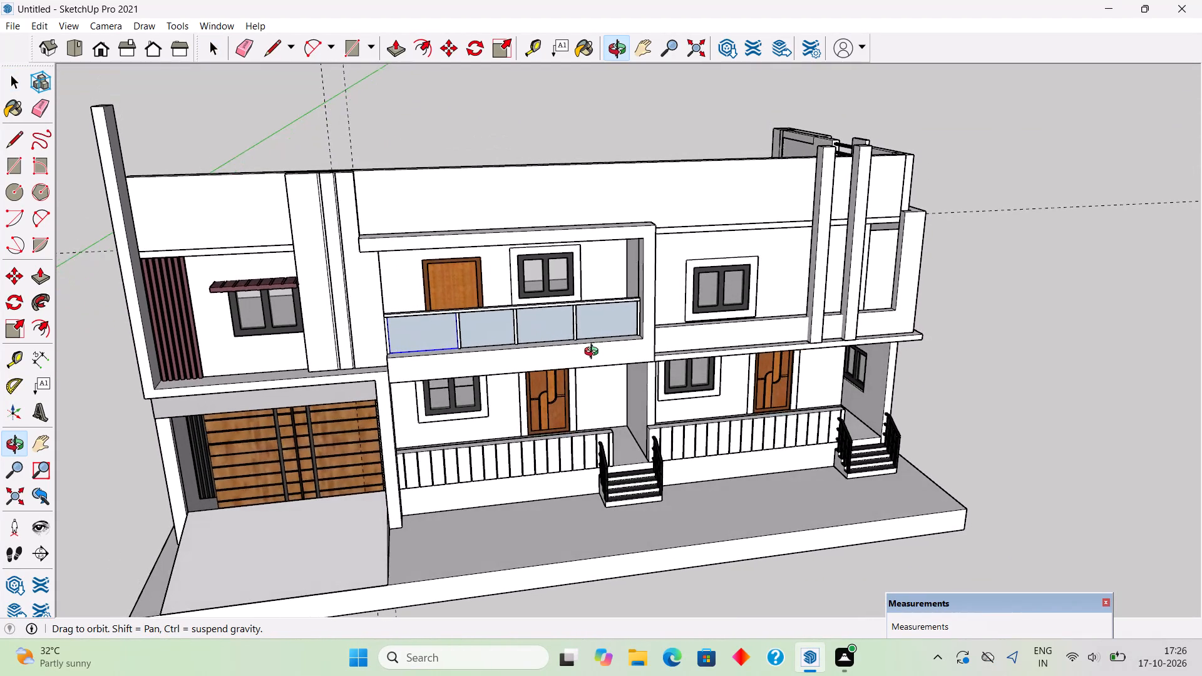
middle_click_drag(594, 353, 774, 428)
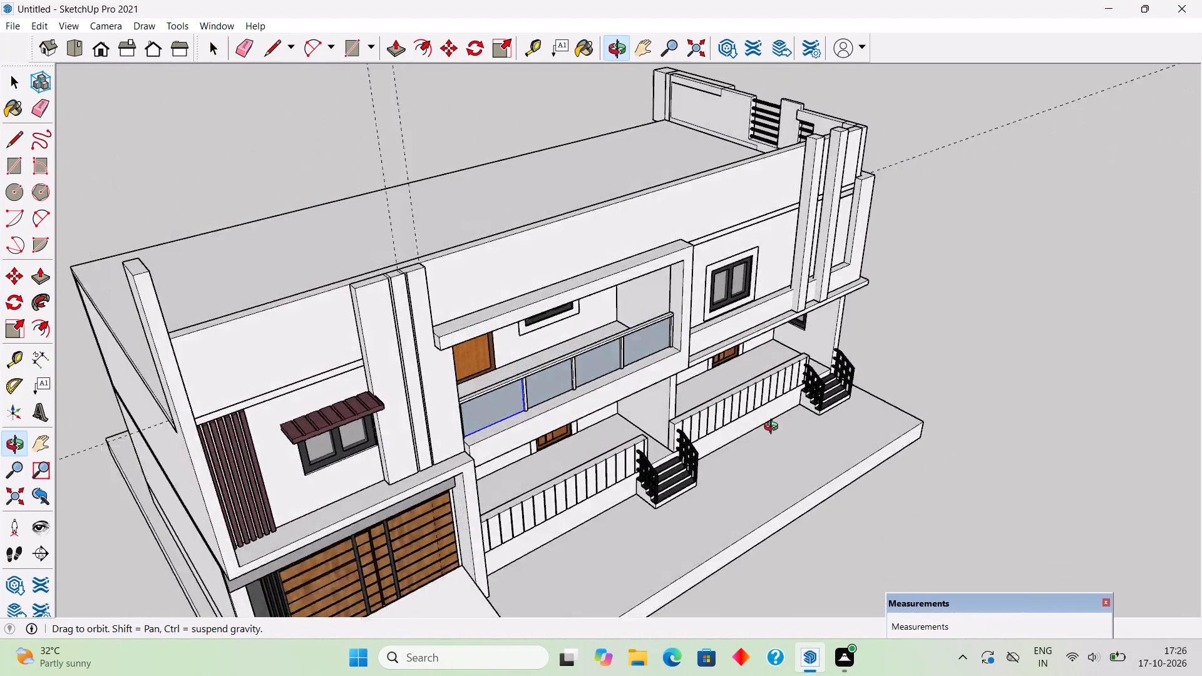
middle_click_drag(774, 428, 354, 267)
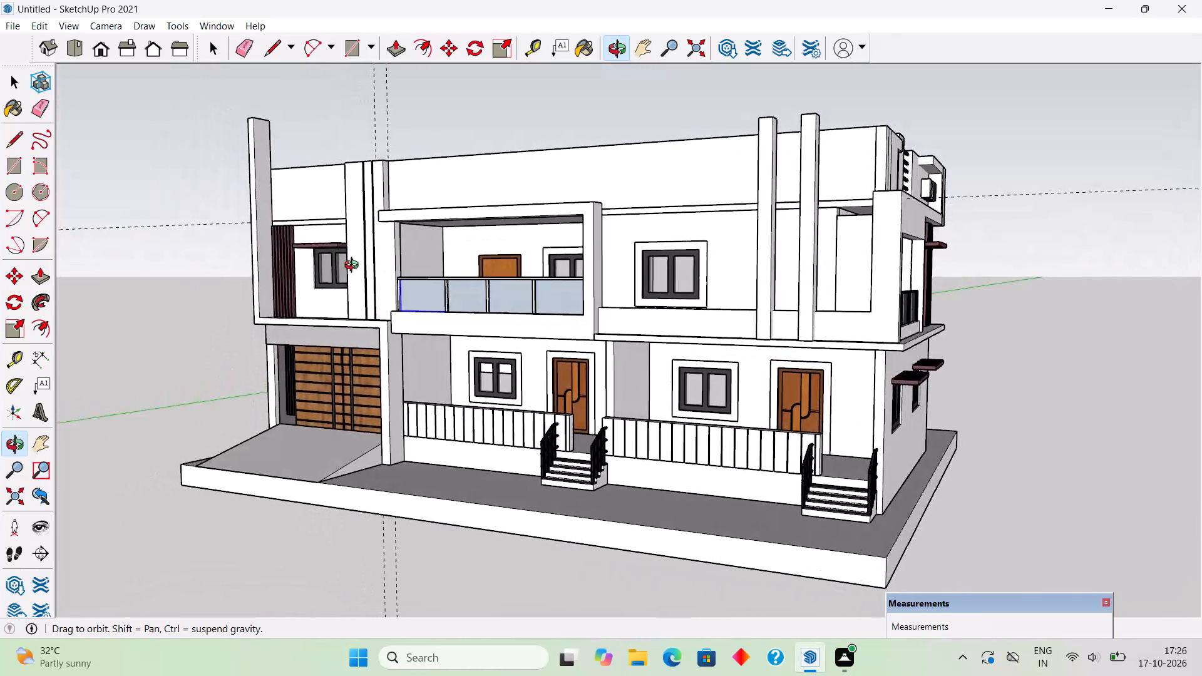
middle_click_drag(354, 267, 359, 277)
Draw a rectangle over the narrow band above the upper-floor window, from the balcony frame to the corner frame.
scroll(694, 217, "up", 8)
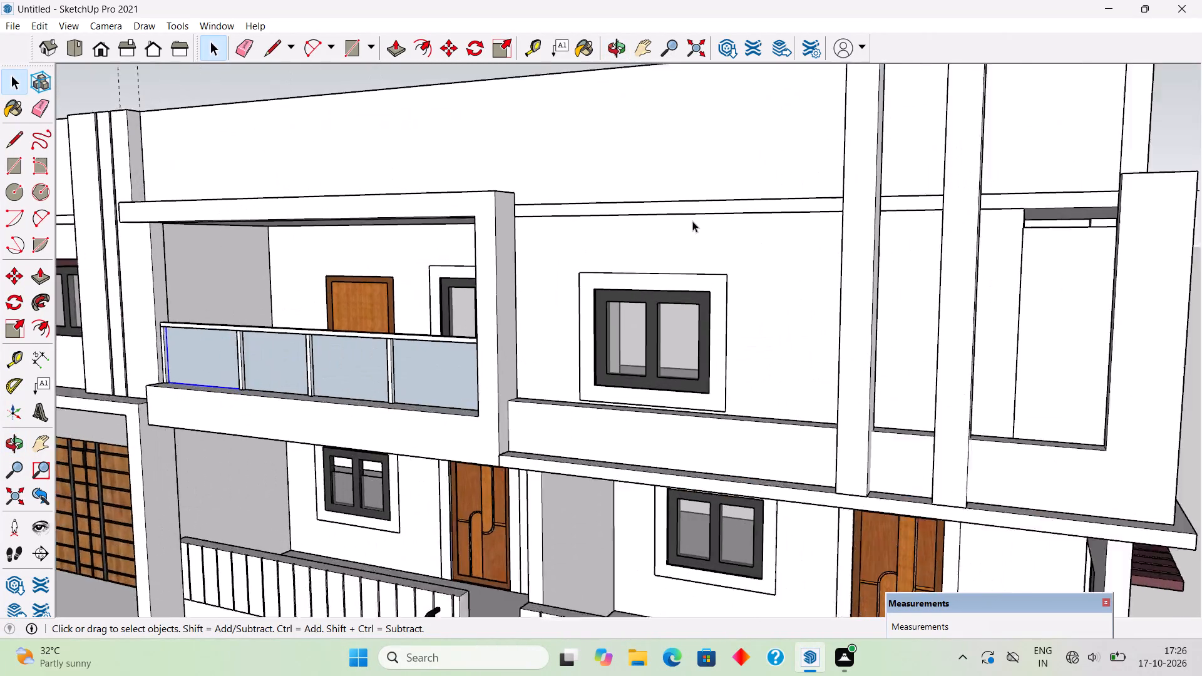
scroll(692, 221, "up", 1)
middle_click_drag(735, 260, 778, 282)
scroll(778, 282, "down", 3)
middle_click_drag(778, 282, 649, 182)
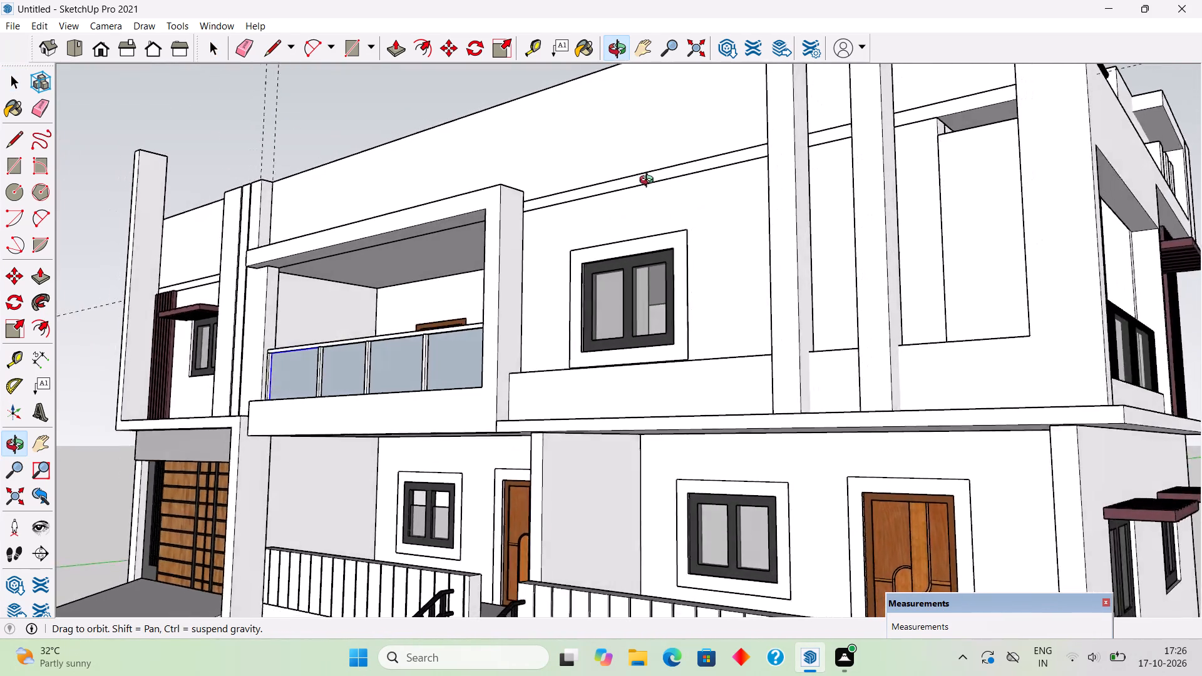
middle_click_drag(649, 182, 656, 245)
type("rr")
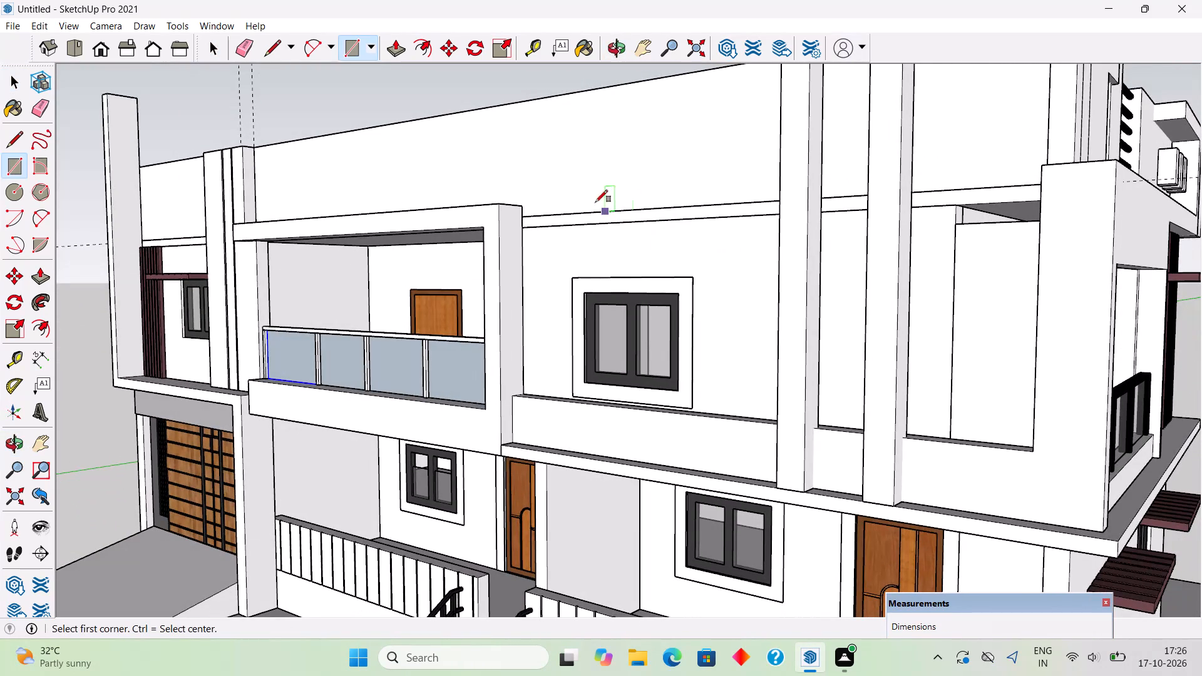
left_click(524, 218)
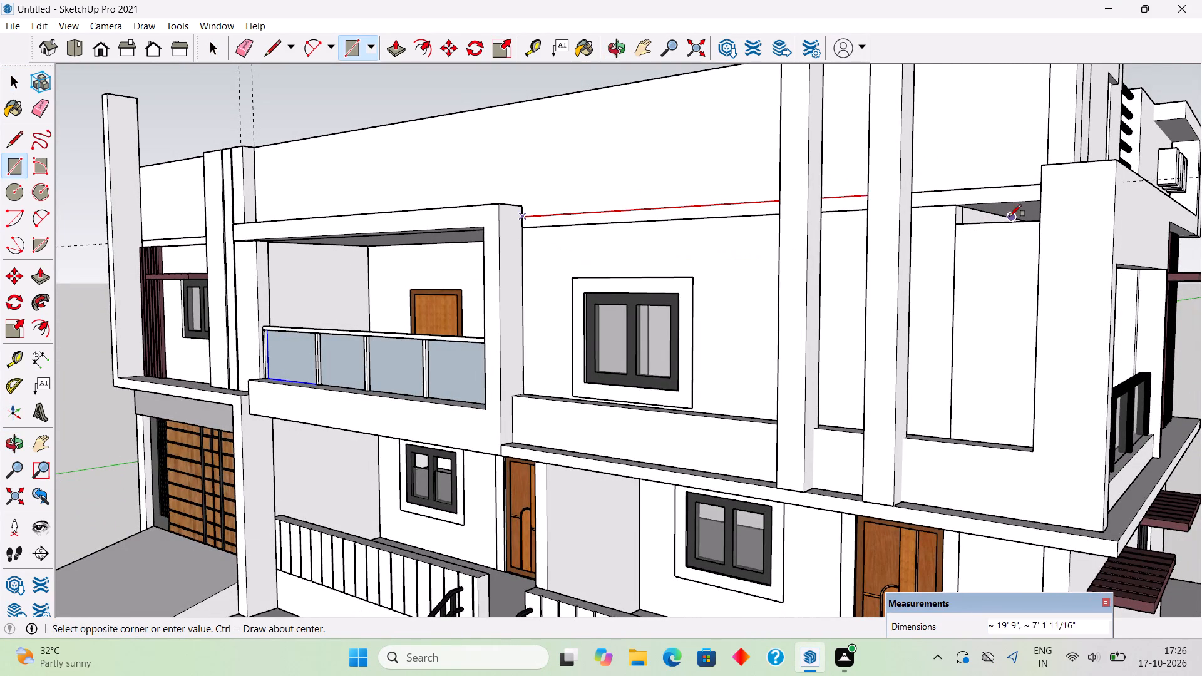
middle_click_drag(1040, 213, 1168, 259)
scroll(1047, 217, "up", 4)
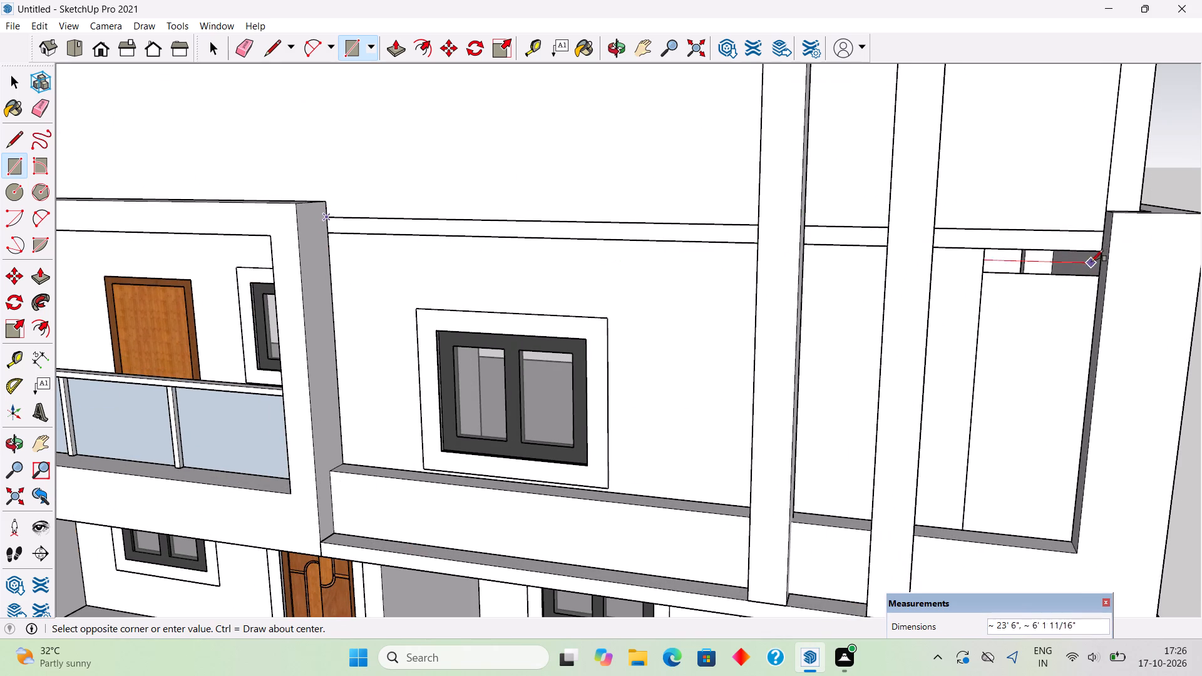
left_click(1103, 252)
Push/Pull the new band face to line up with the parapet wall face above it.
key("p")
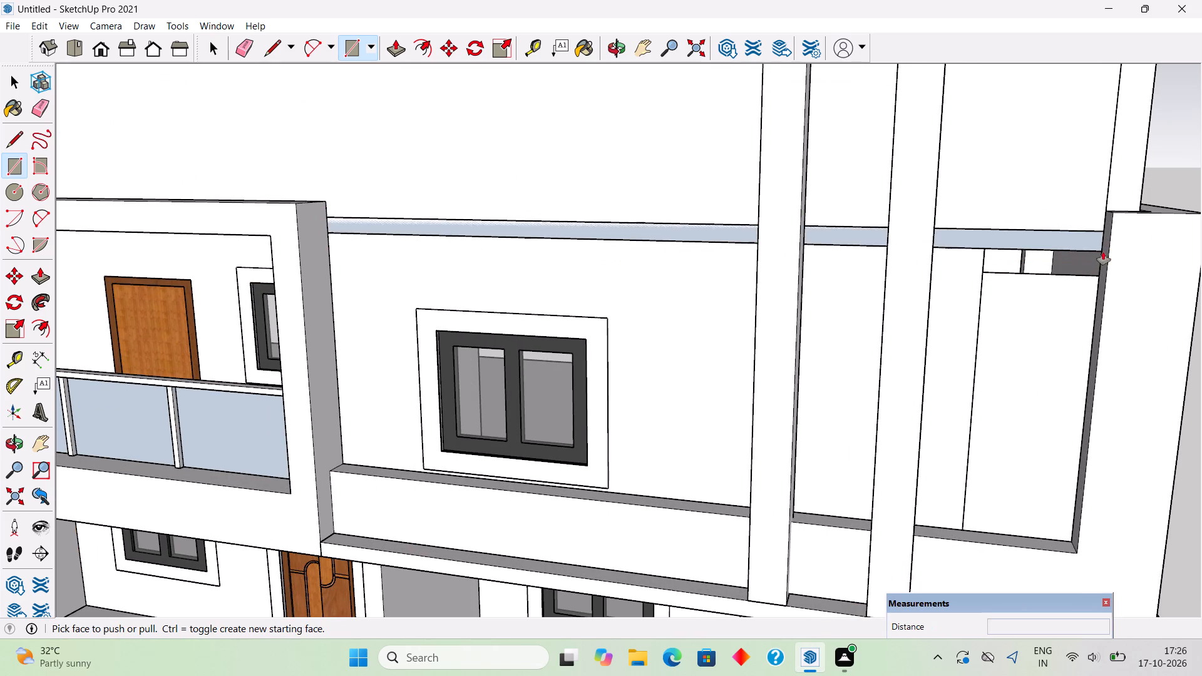
left_click(1087, 246)
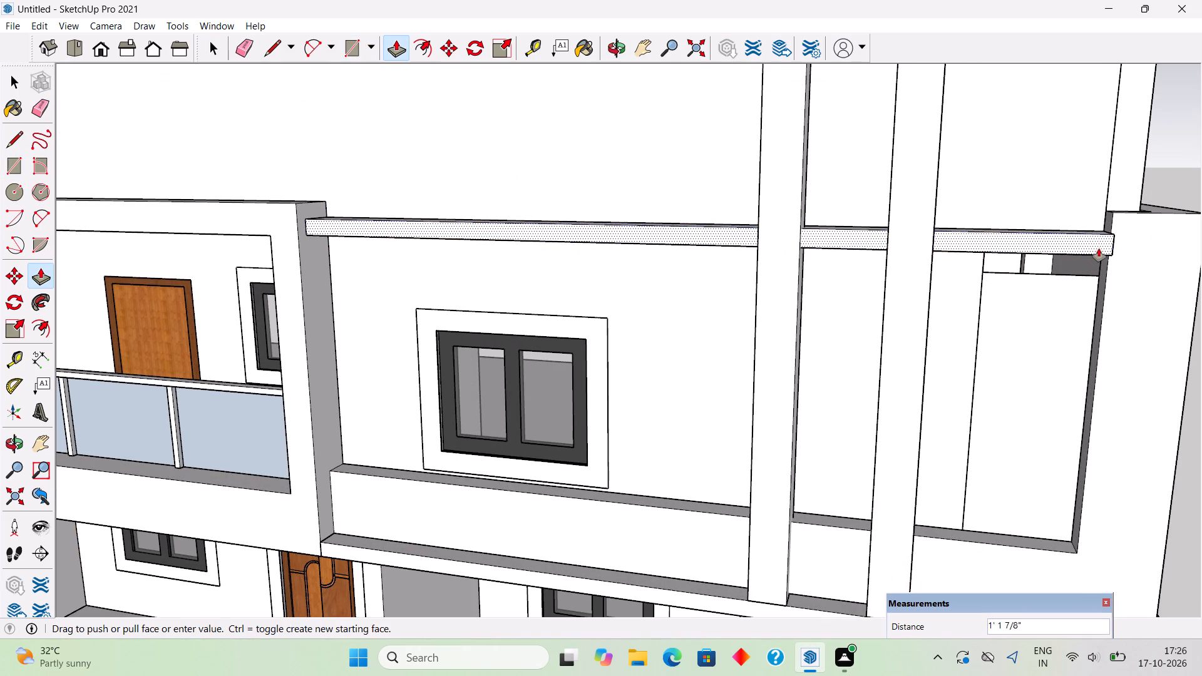
left_click(1084, 182)
middle_click_drag(1075, 319, 1087, 372)
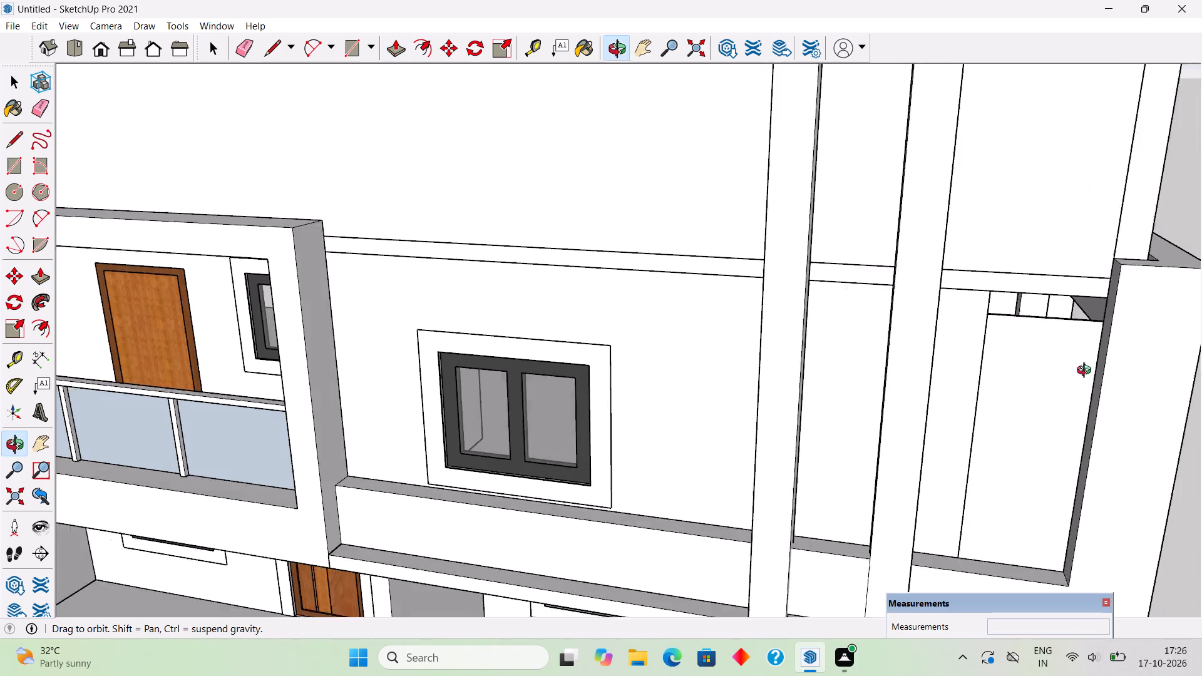
middle_click_drag(1087, 372, 769, 290)
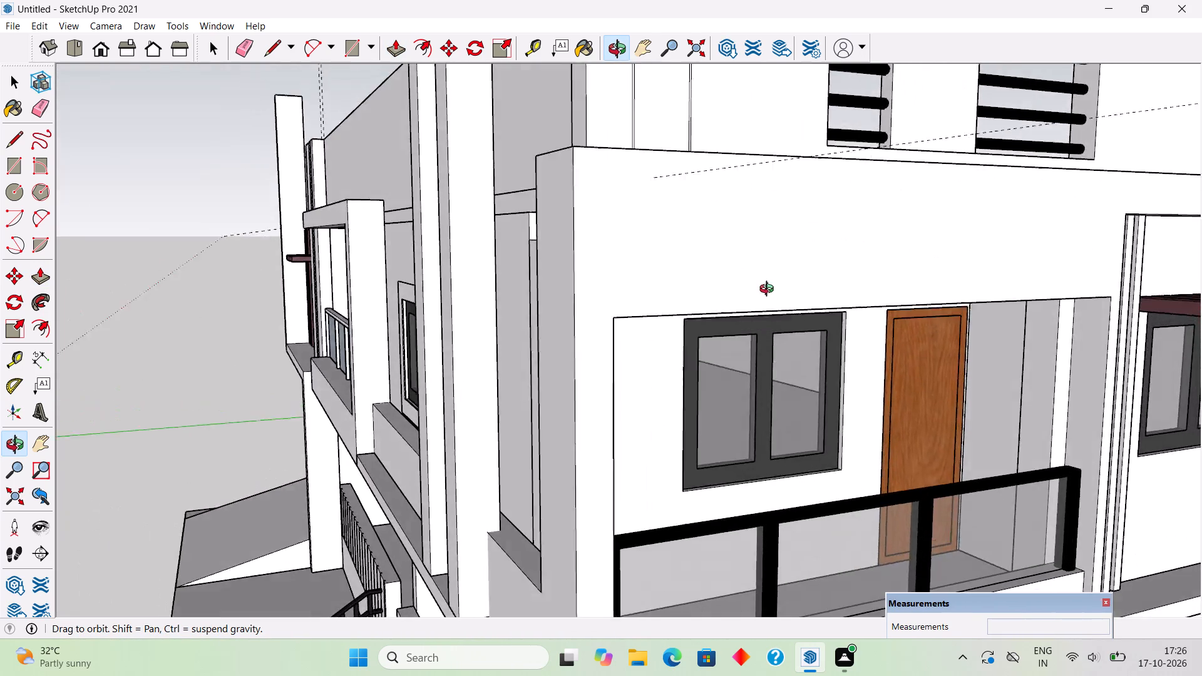
middle_click_drag(769, 290, 768, 437)
key("space")
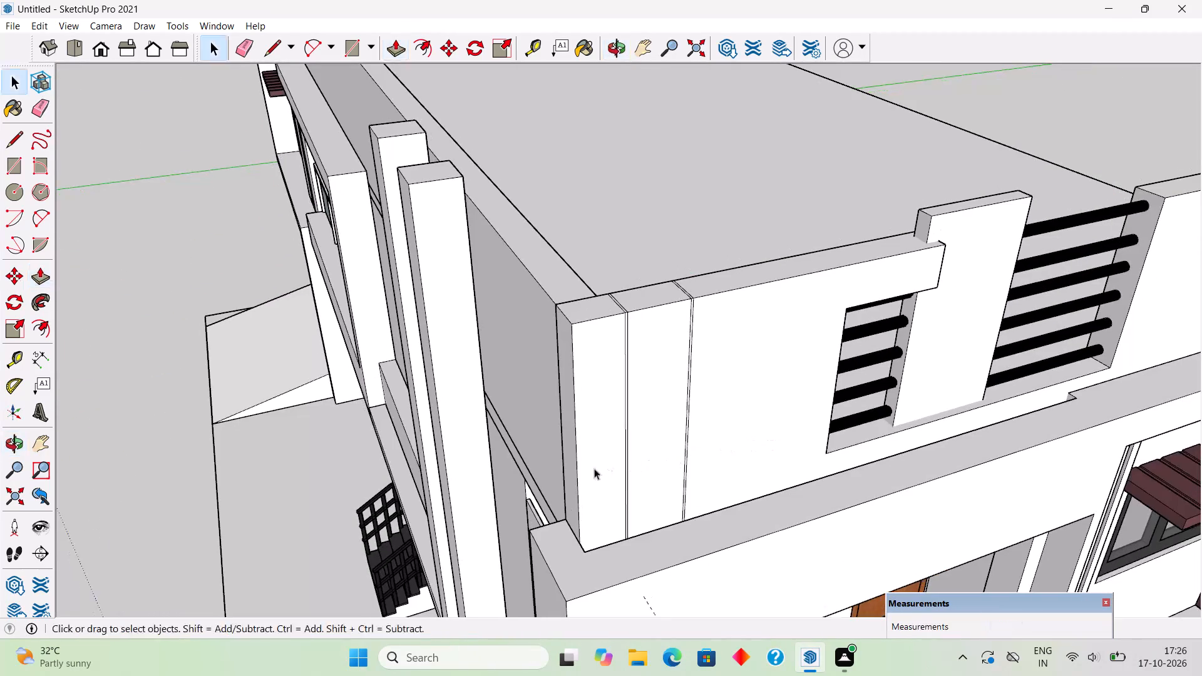
Make the new band above the upper-floor window, from the balcony frame to the corner frame, a group.
middle_click_drag(468, 457, 824, 319)
double_click(424, 331)
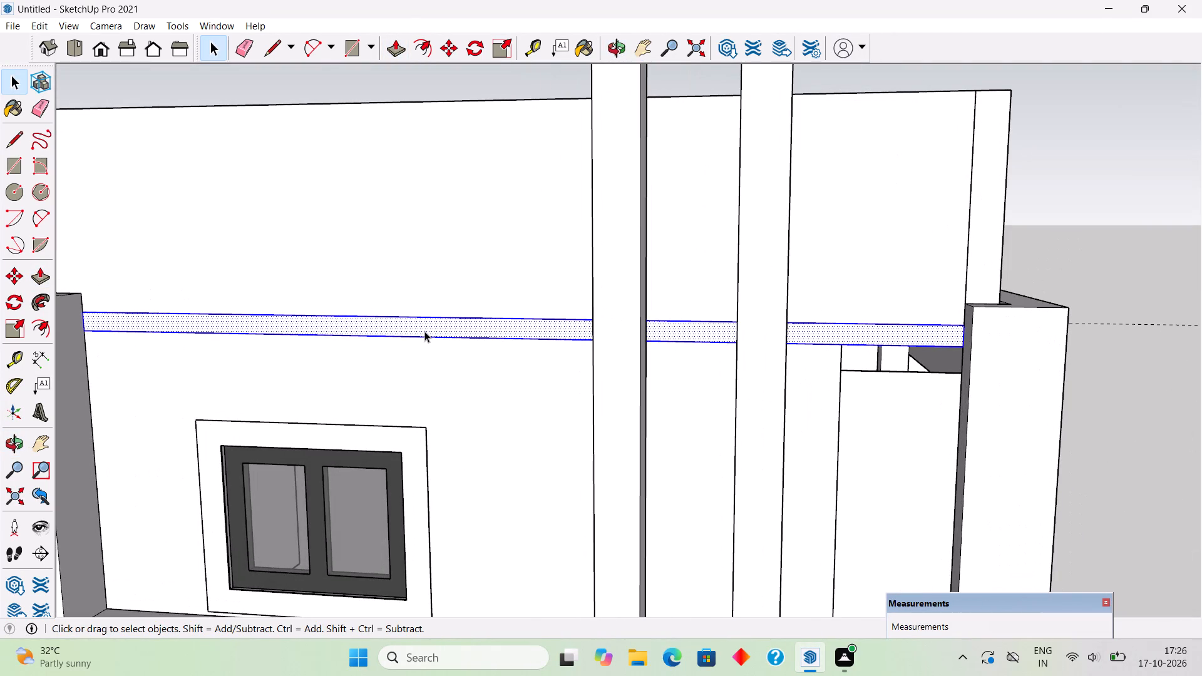
left_click(424, 331)
right_click(424, 331)
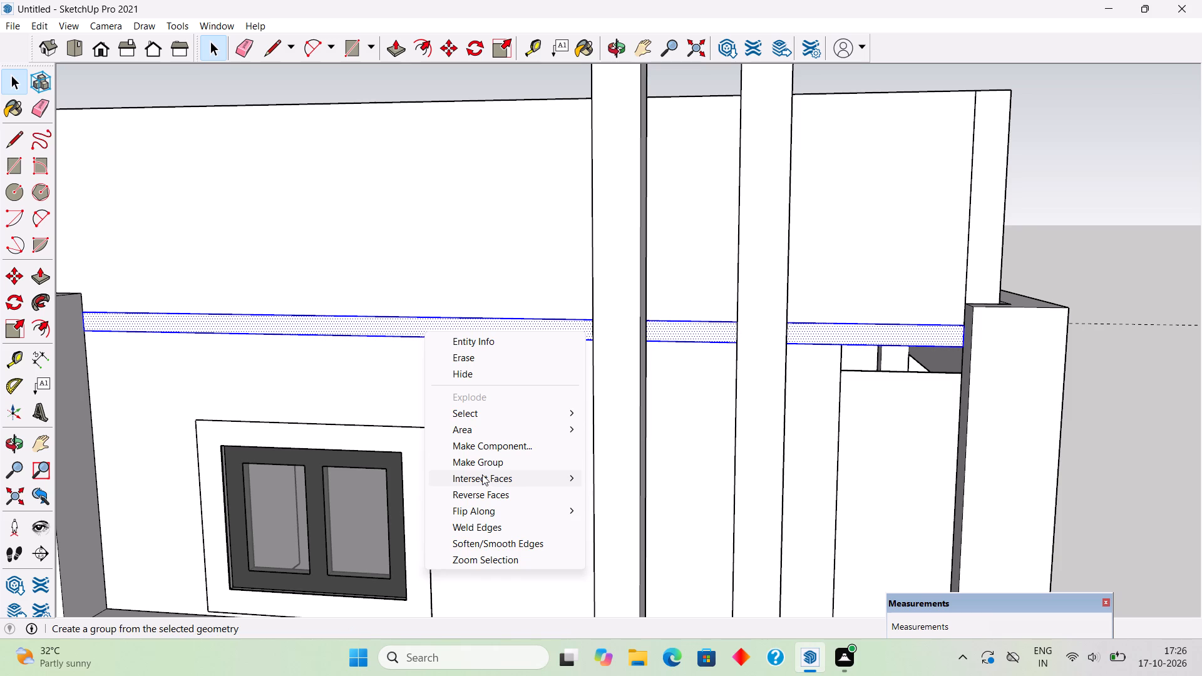
left_click(485, 463)
scroll(487, 459, "down", 6)
left_click(828, 341)
Place one guide 9" outside the upper-floor window surround's balcony-side edge and another along the surround's top edge.
middle_click_drag(670, 463, 737, 411)
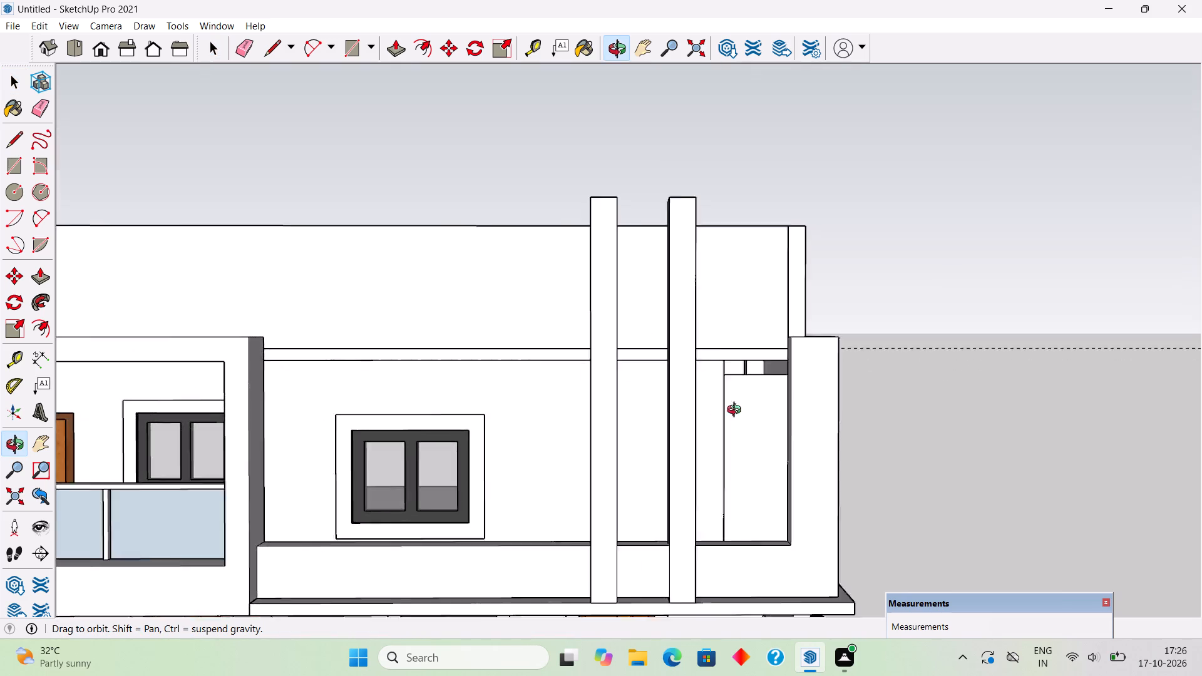
middle_click_drag(737, 411, 872, 455)
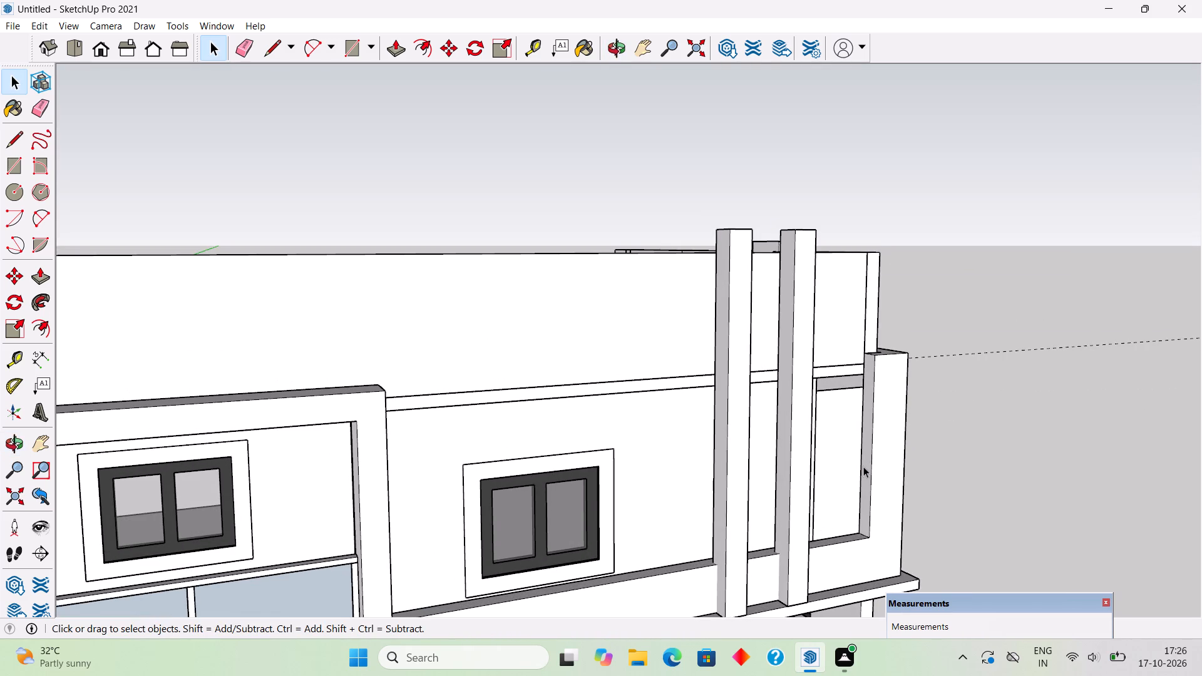
scroll(478, 508, "up", 2)
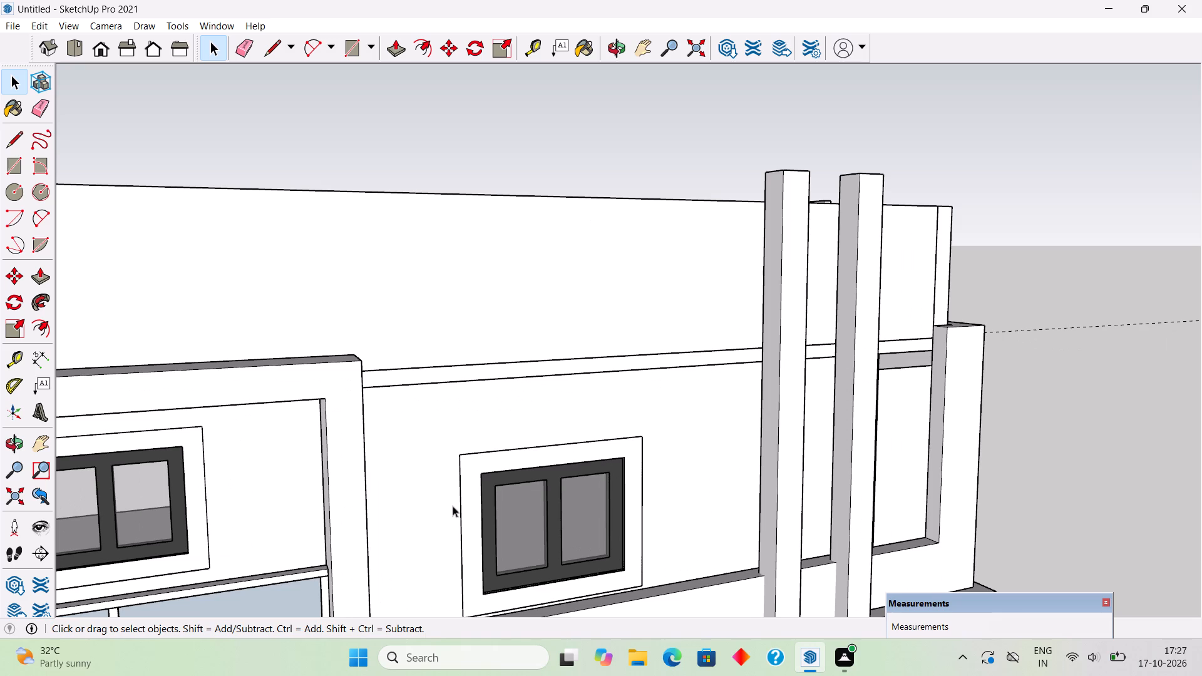
key("t")
left_click(457, 506)
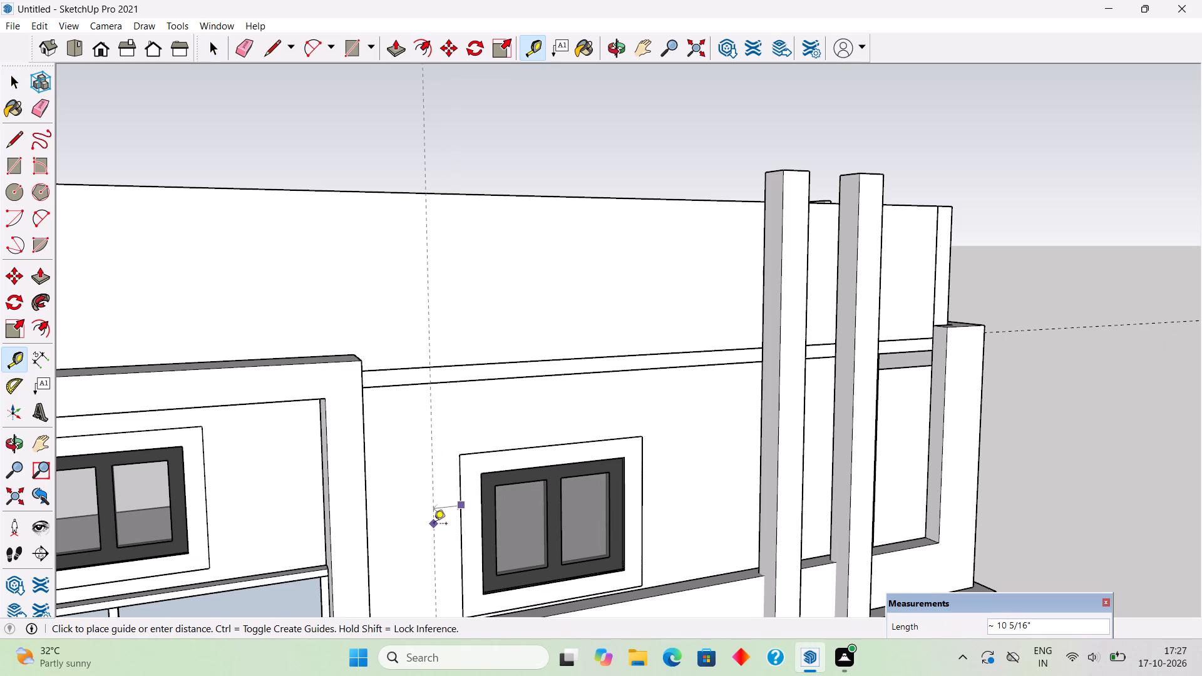
type("9\"")
key("Return")
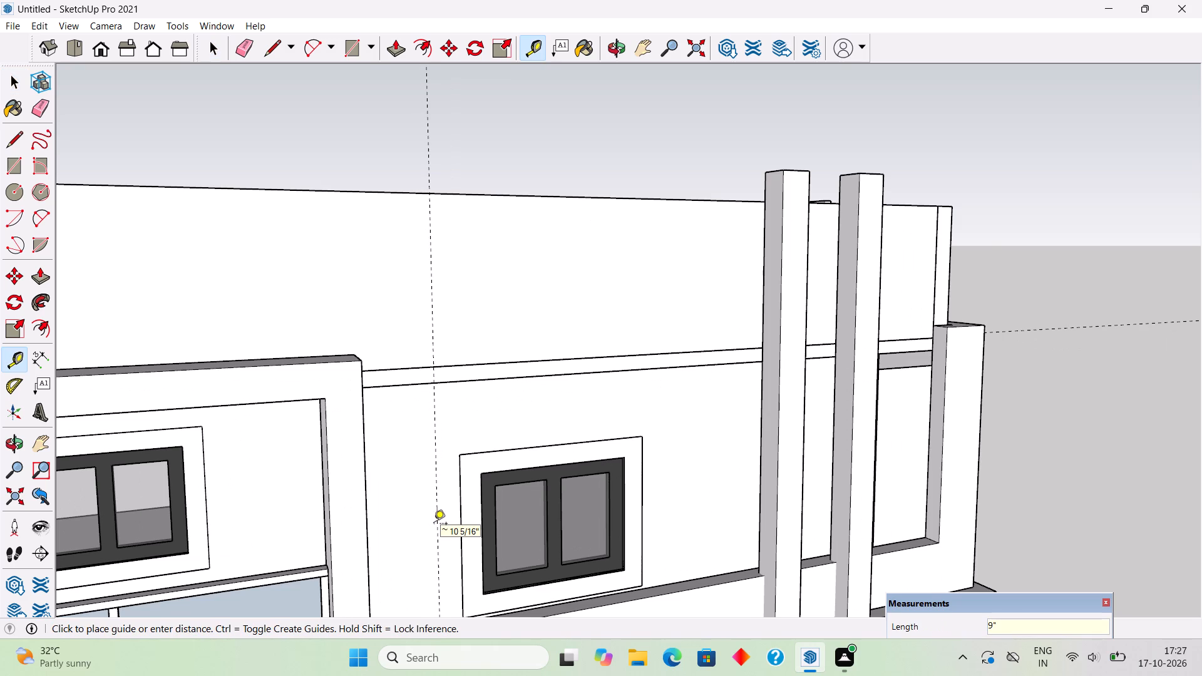
scroll(434, 525, "up", 1)
double_click(495, 448)
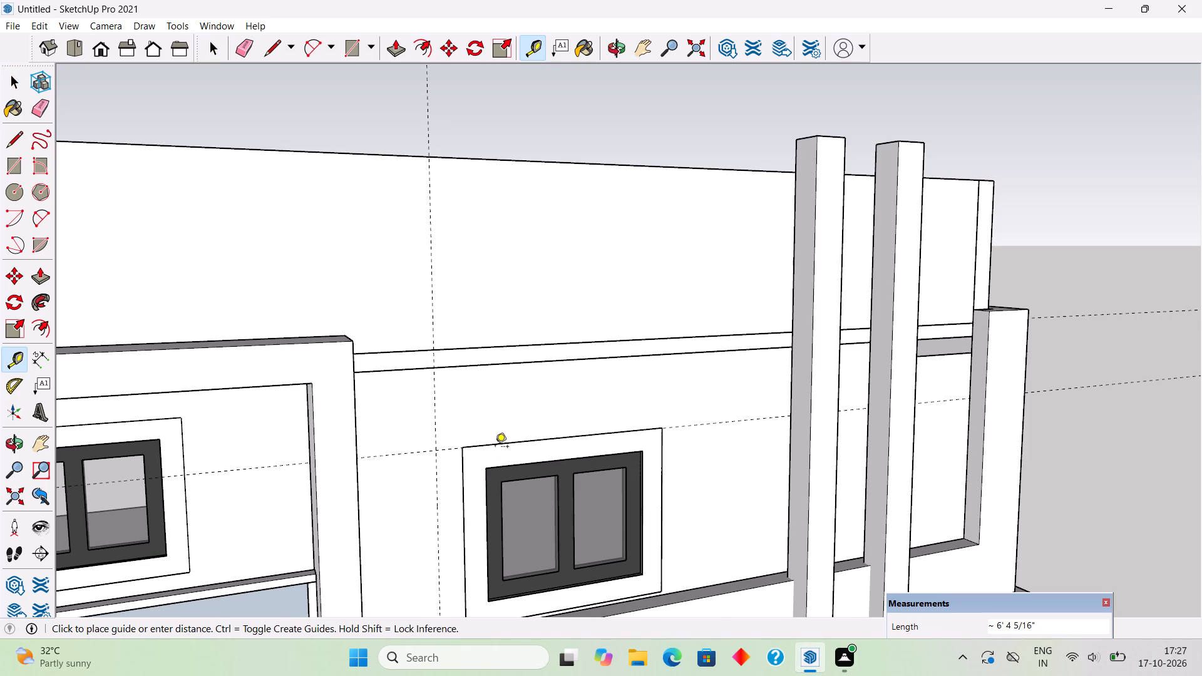
key("space")
Move the maroon slatted canopy over the window beside the vertical louvres about 7/8" outward from the wall.
scroll(495, 448, "down", 20)
scroll(495, 448, "down", 4)
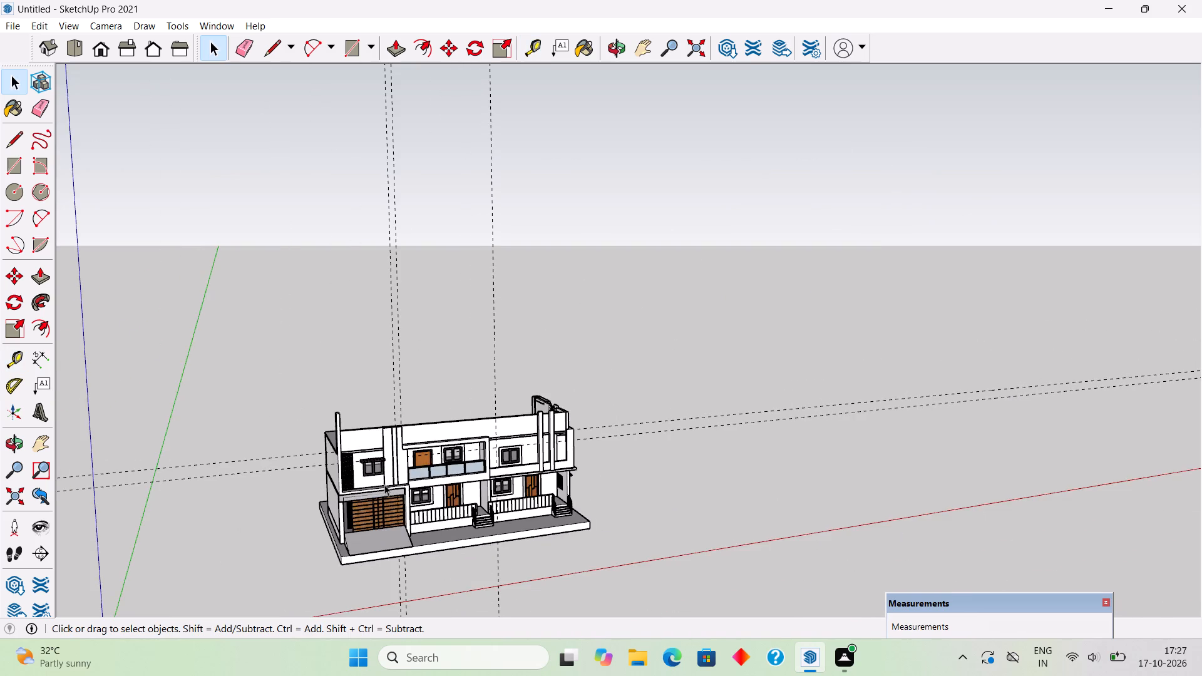
scroll(357, 483, "up", 20)
scroll(357, 483, "up", 9)
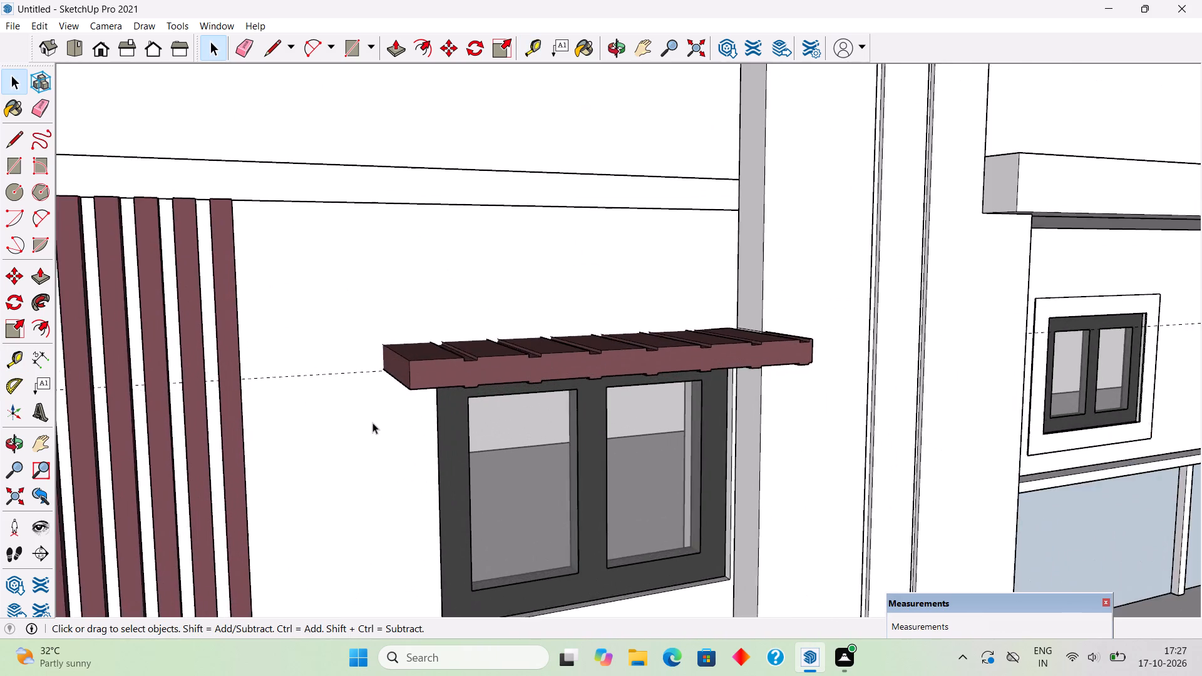
scroll(372, 410, "up", 4)
scroll(386, 374, "down", 4)
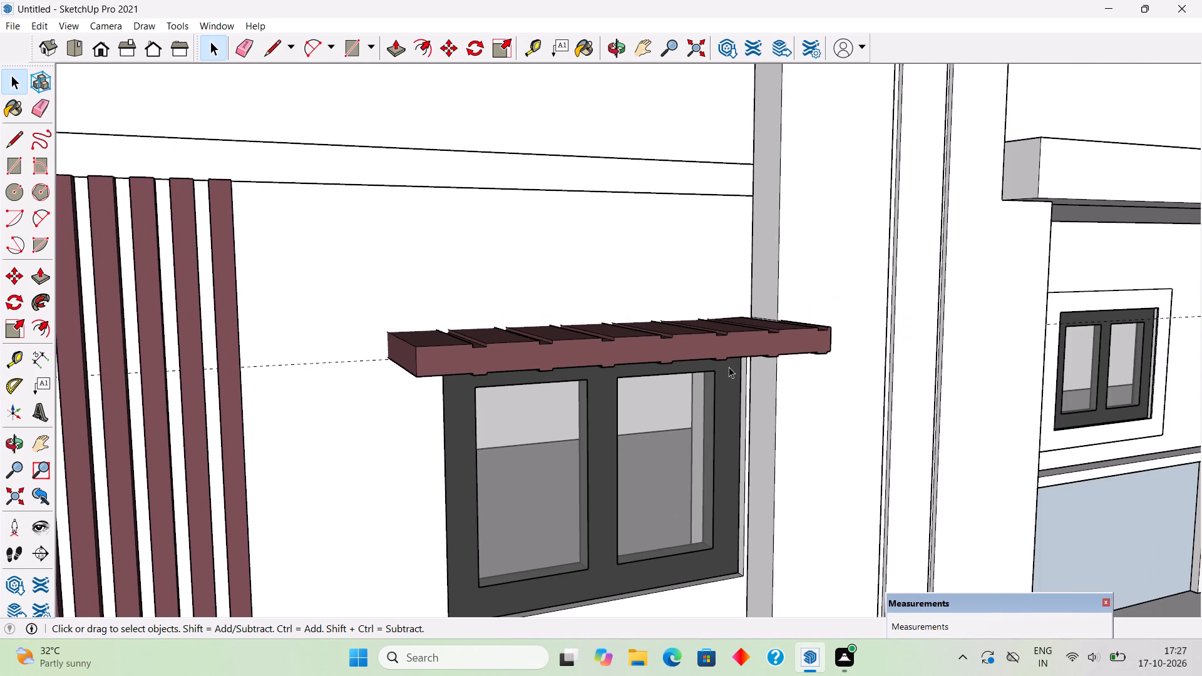
middle_click_drag(672, 349, 342, 349)
scroll(677, 357, "up", 3)
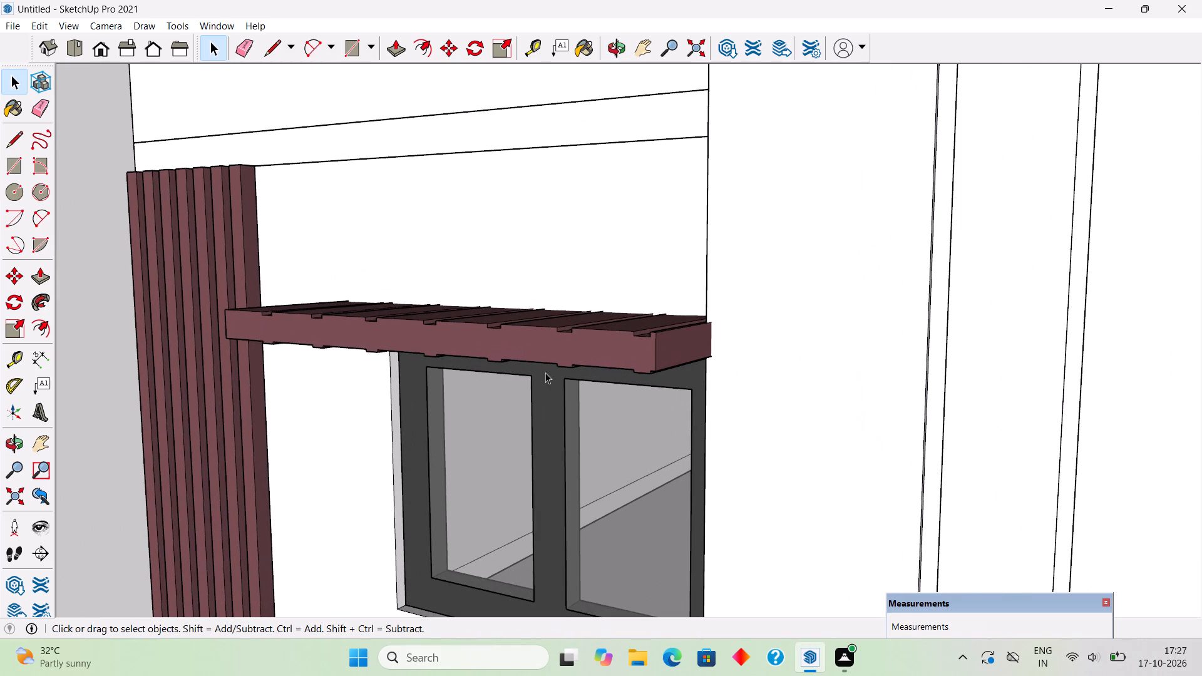
middle_click_drag(615, 358, 999, 391)
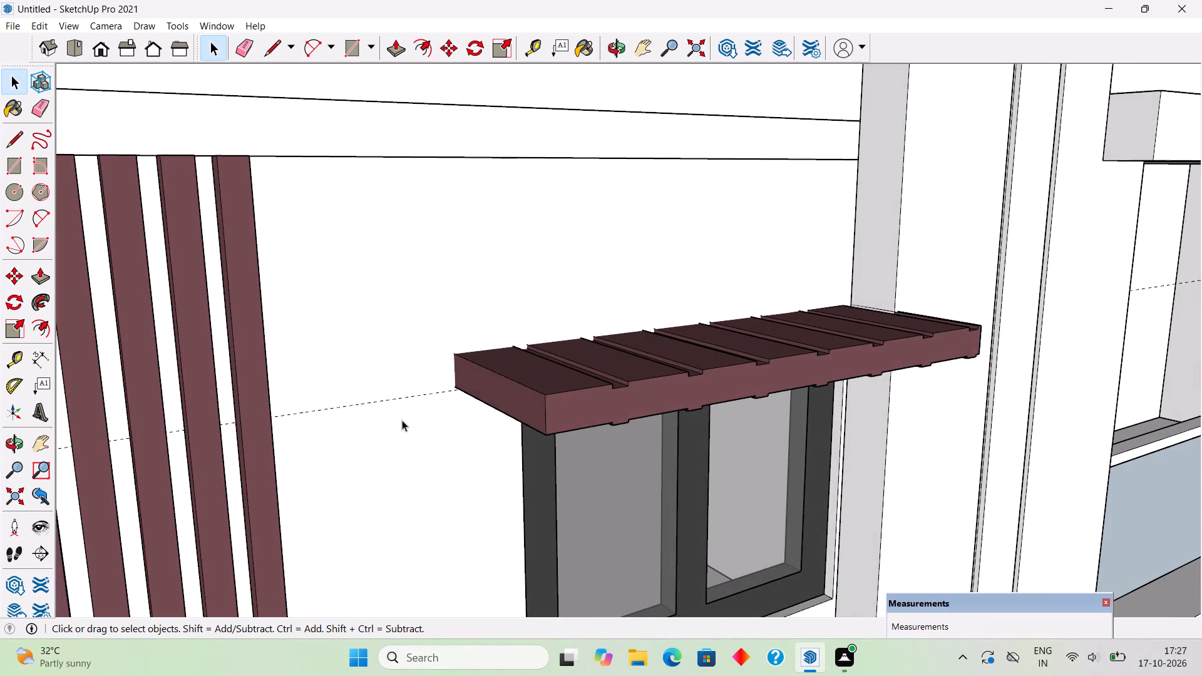
scroll(404, 402, "up", 4)
left_click(476, 380)
scroll(458, 404, "up", 4)
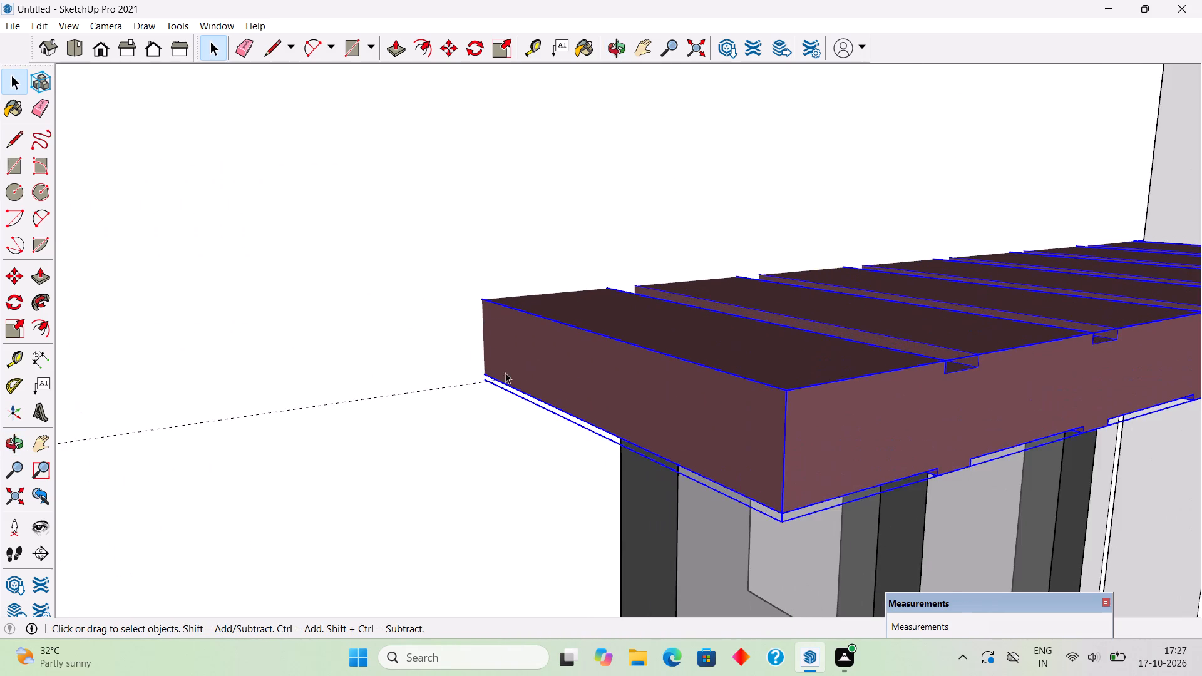
middle_click_drag(662, 360, 960, 320)
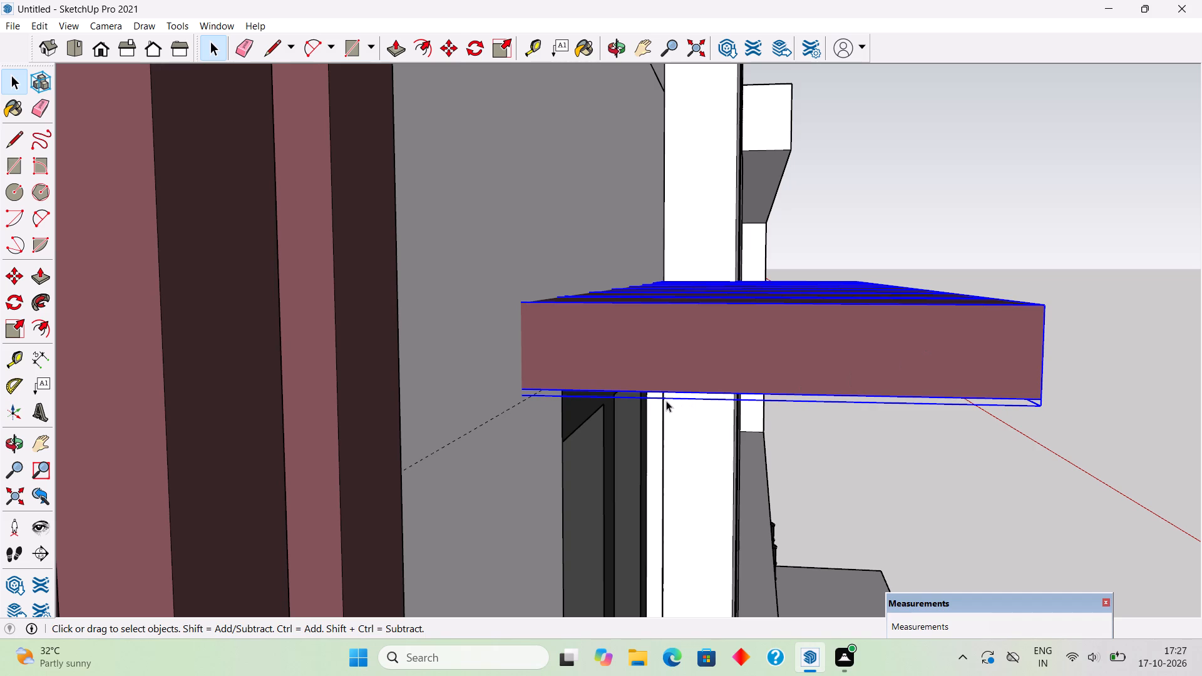
key("m")
left_click(516, 392)
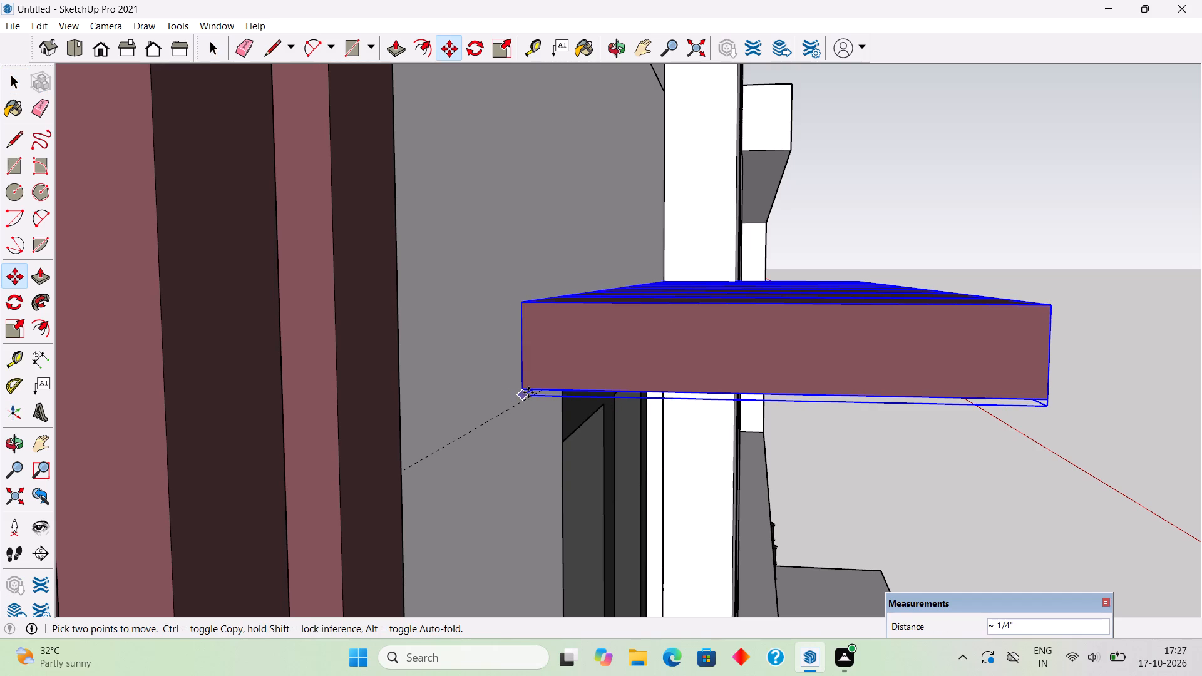
left_click(528, 392)
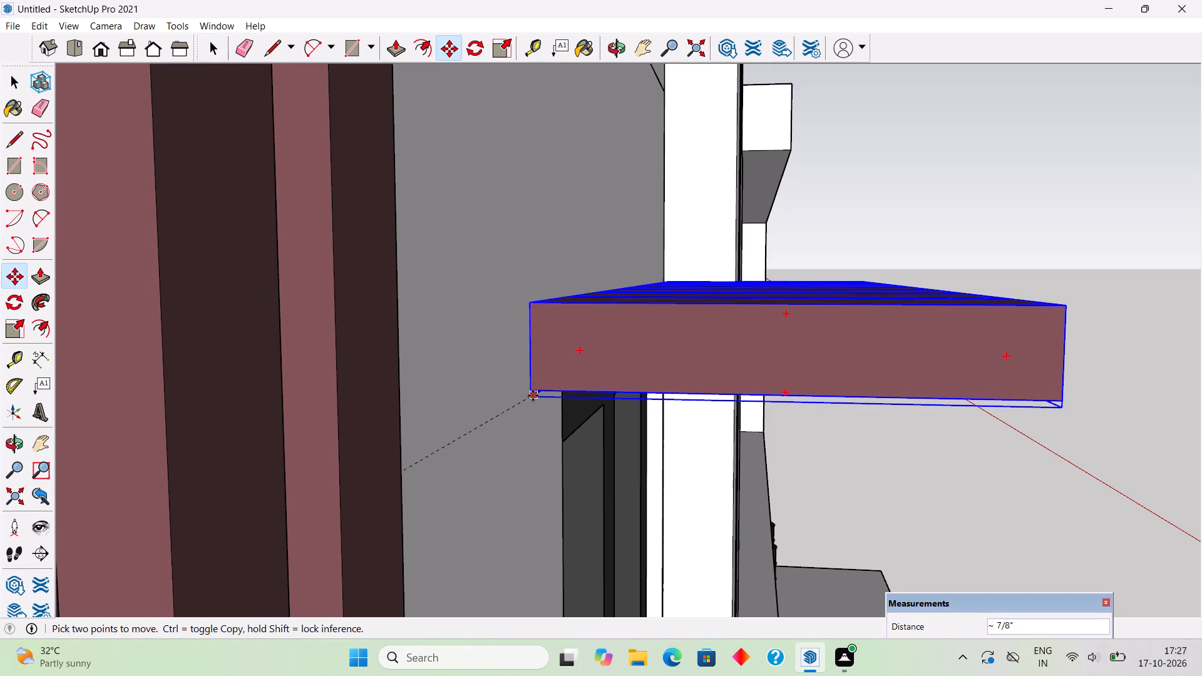
Copy the slatted canopy about 35' 7" along the facade to the crossing guides at the upper-floor window beyond the balcony.
left_click(532, 395)
scroll(596, 369, "down", 4)
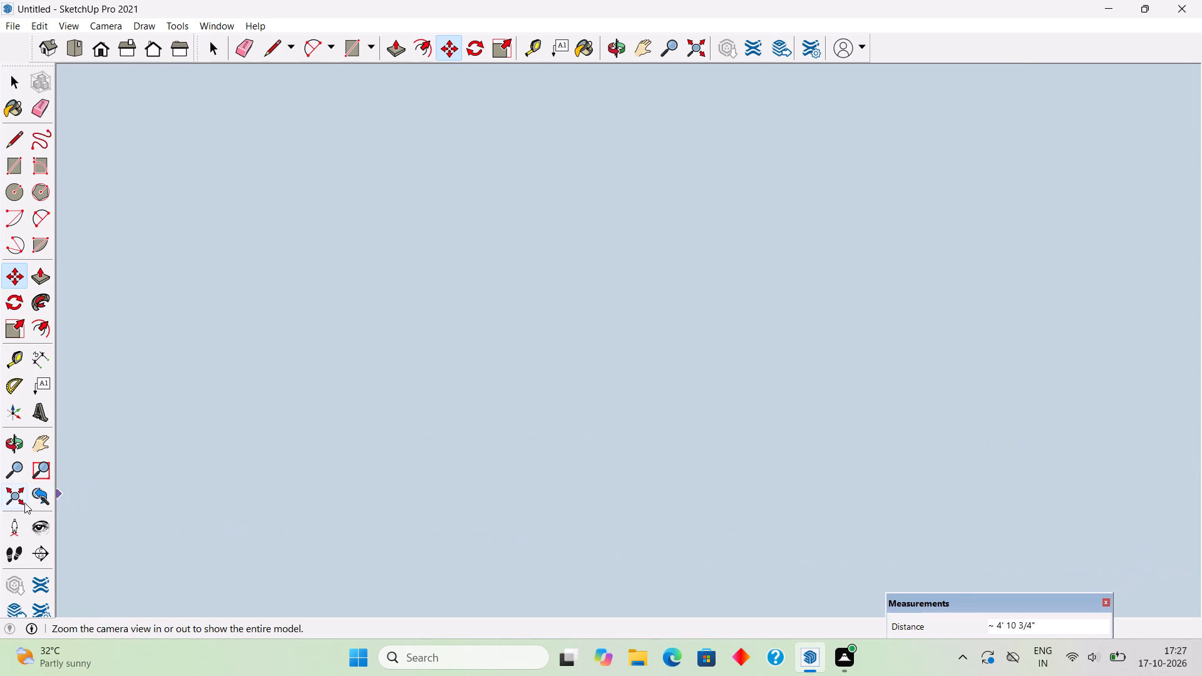
left_click(24, 503)
middle_click_drag(883, 367, 354, 461)
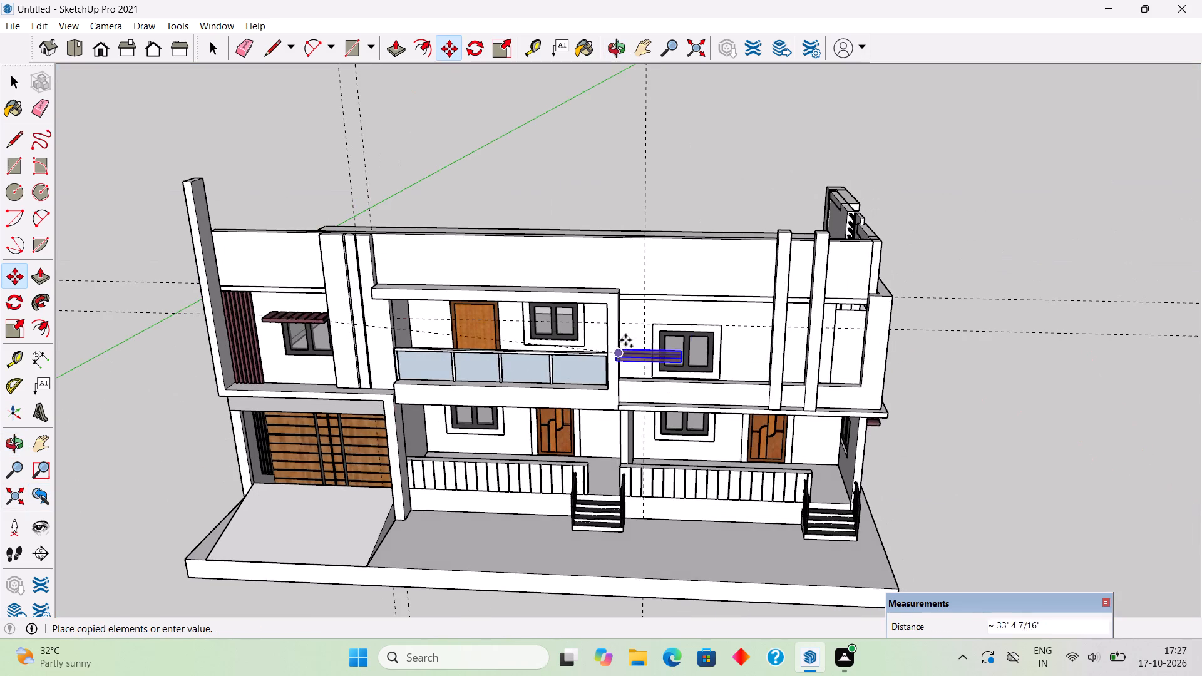
scroll(632, 329, "up", 9)
middle_click_drag(660, 330, 845, 287)
scroll(822, 280, "up", 2)
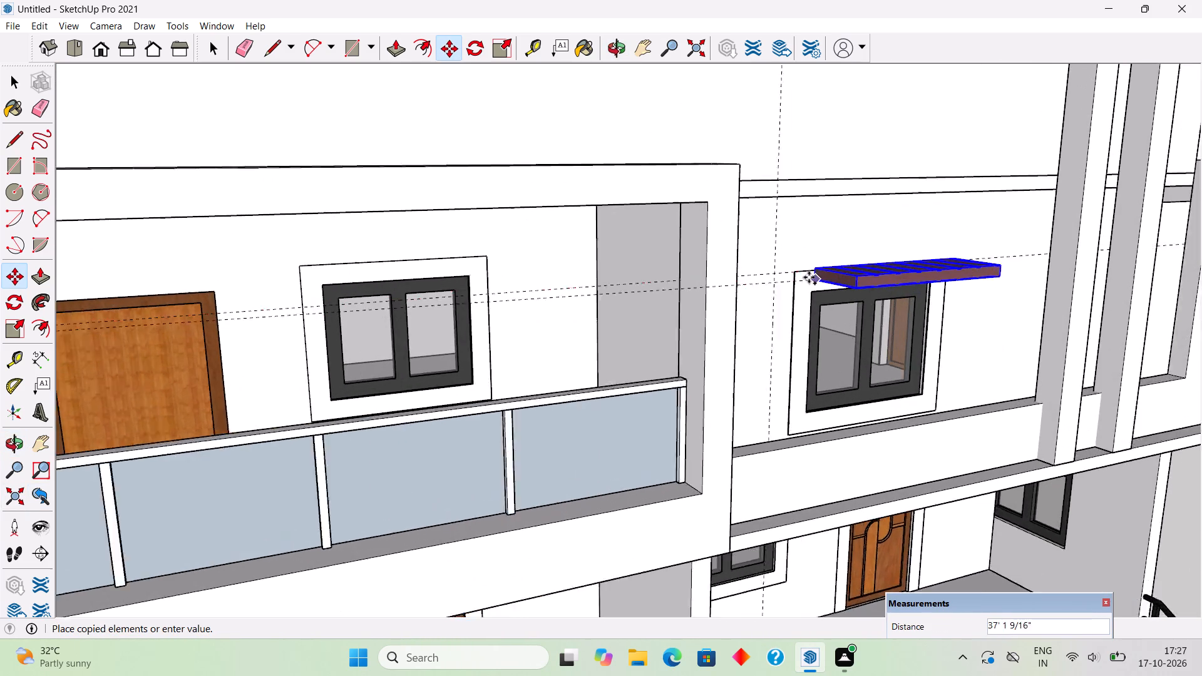
scroll(809, 277, "up", 4)
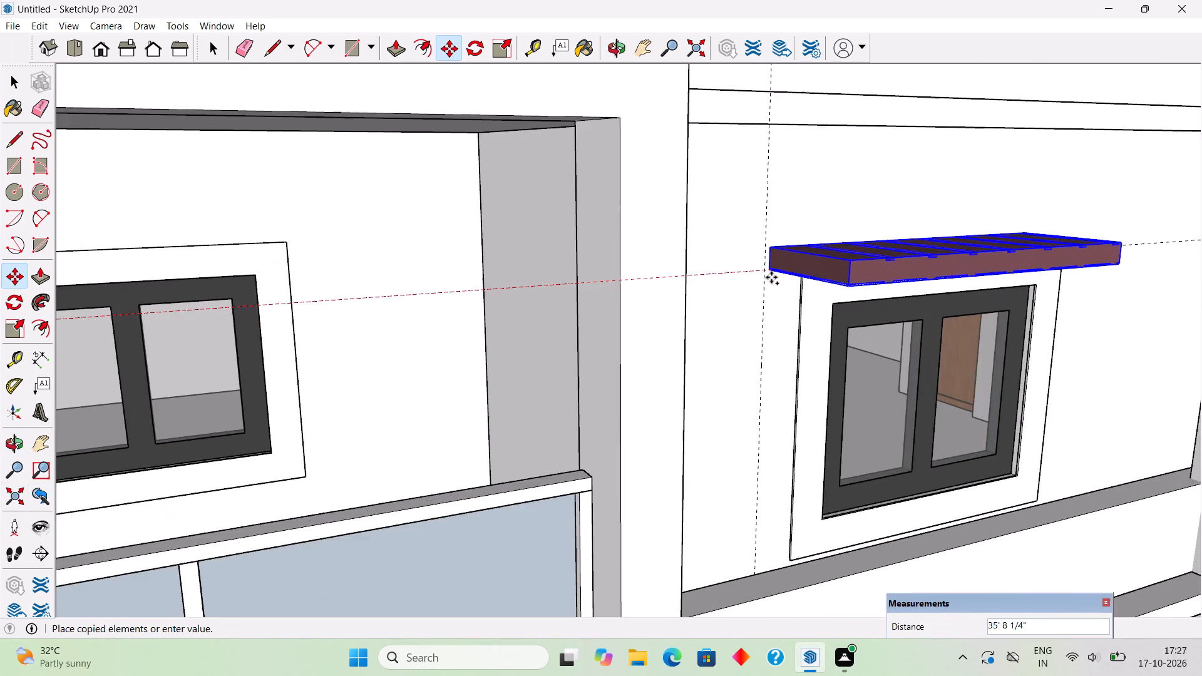
scroll(771, 277, "up", 18)
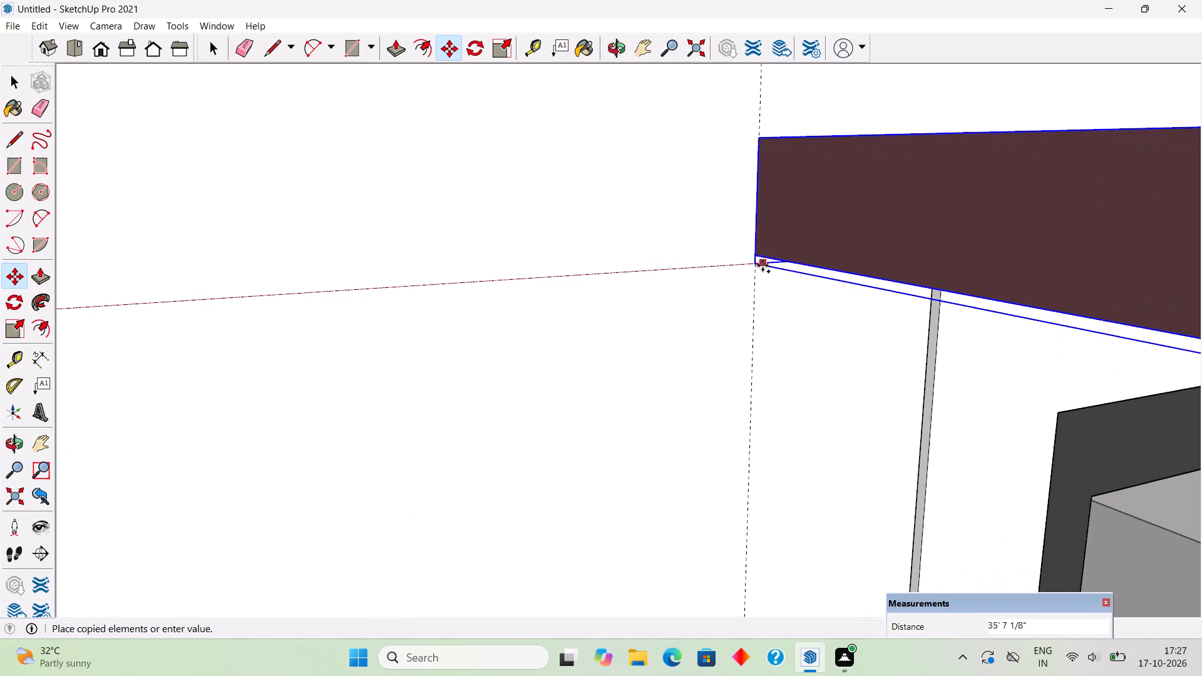
middle_click_drag(791, 274, 913, 309)
middle_click_drag(913, 309, 733, 240)
scroll(733, 240, "down", 4)
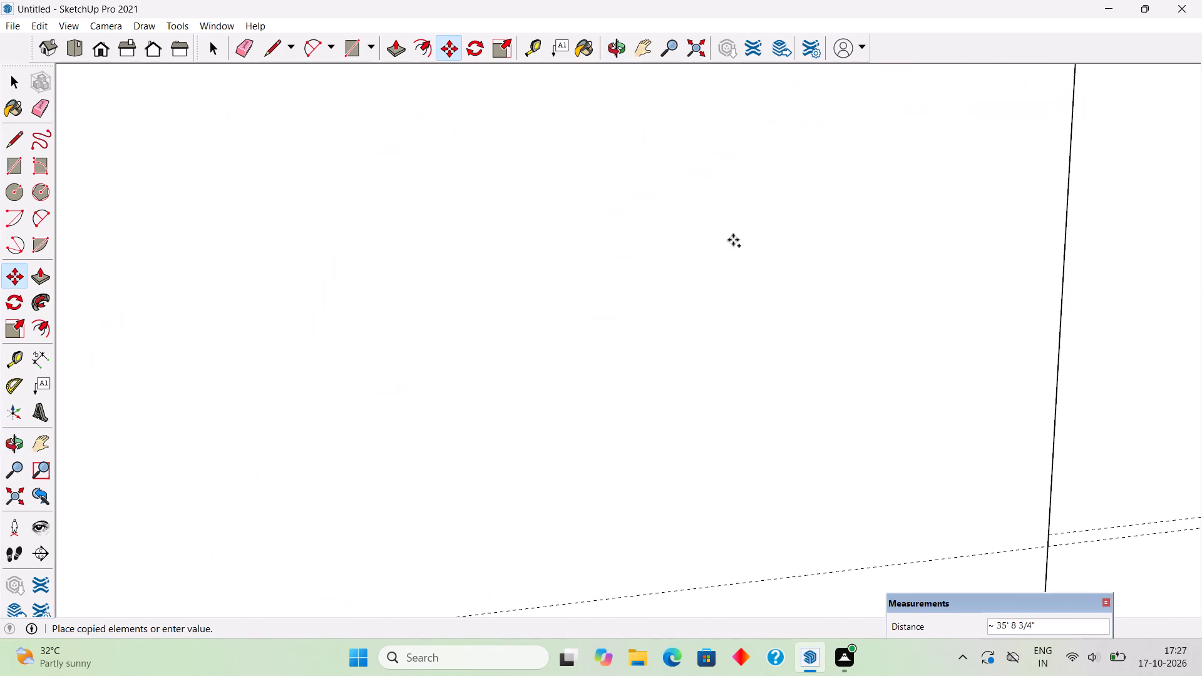
scroll(836, 301, "down", 3)
scroll(1013, 329, "down", 4)
scroll(994, 369, "down", 20)
scroll(994, 369, "down", 3)
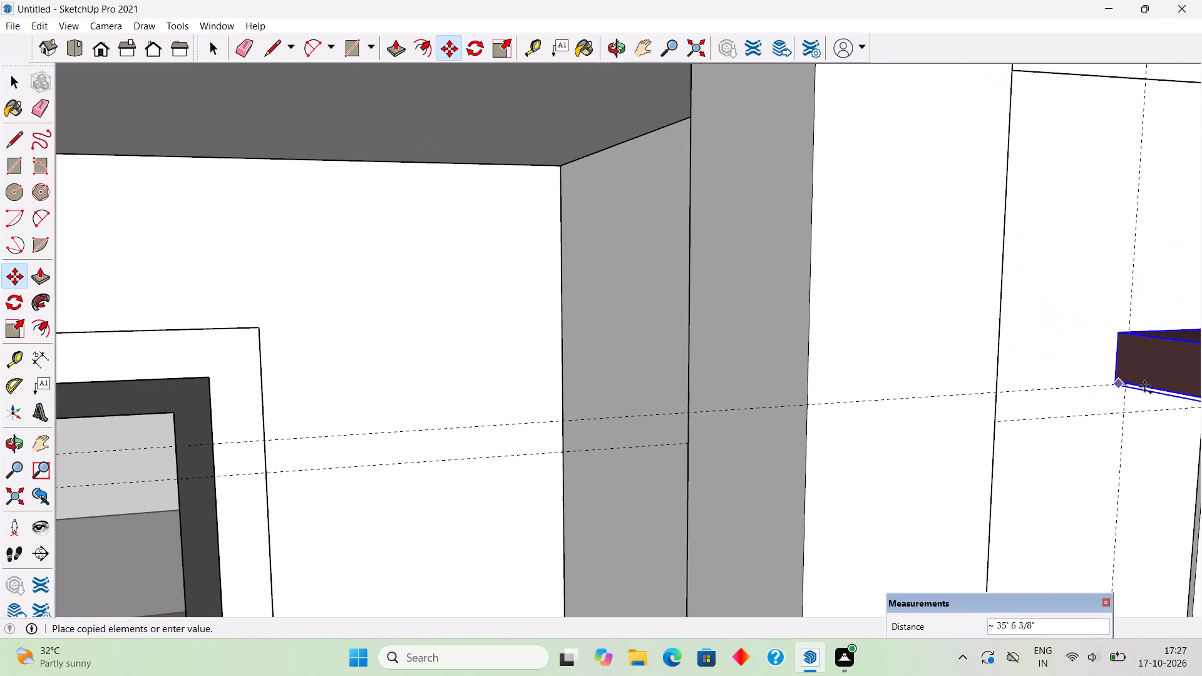
scroll(1121, 423, "up", 13)
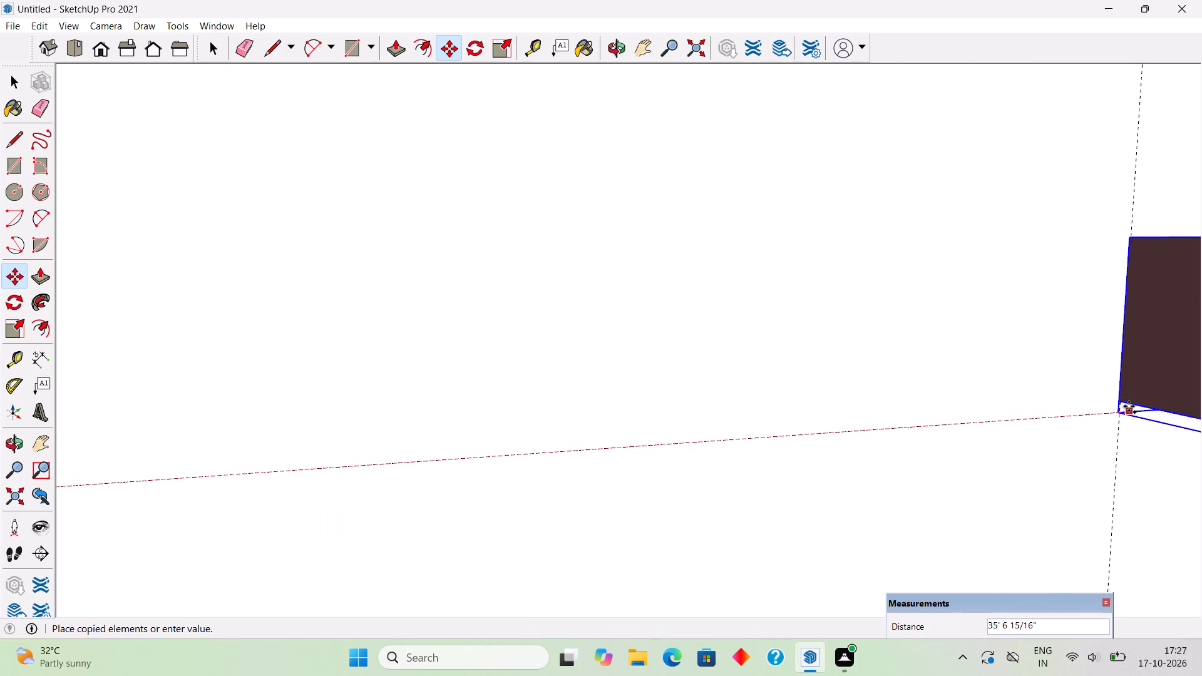
left_click(1129, 406)
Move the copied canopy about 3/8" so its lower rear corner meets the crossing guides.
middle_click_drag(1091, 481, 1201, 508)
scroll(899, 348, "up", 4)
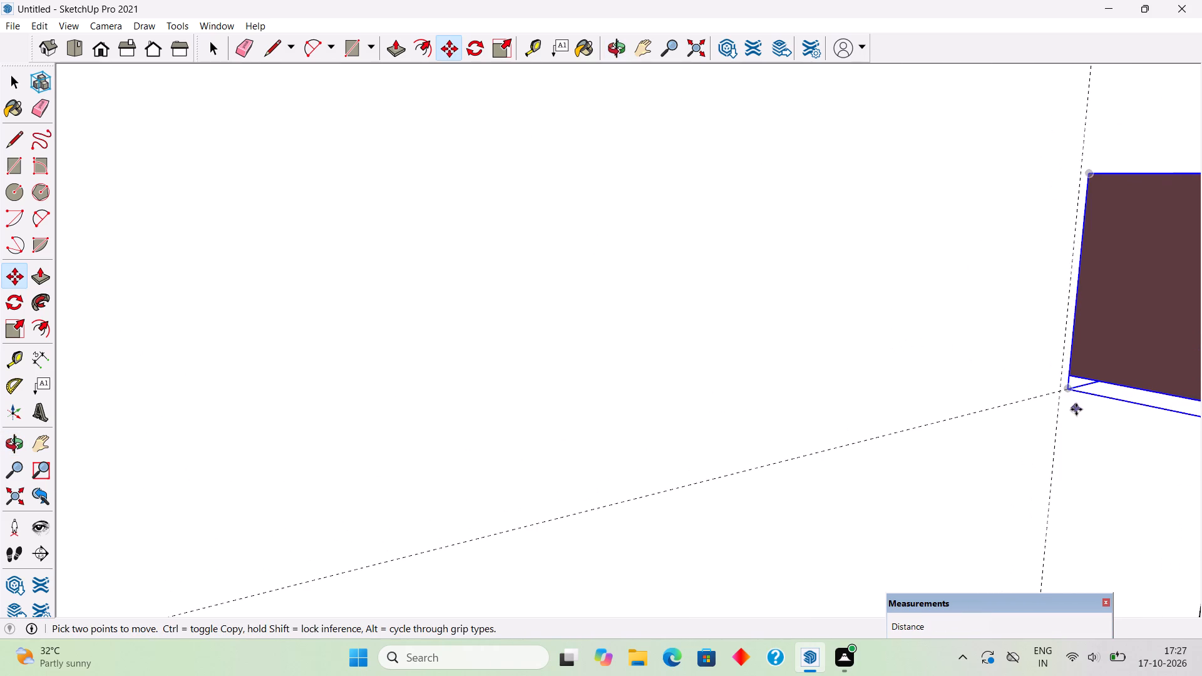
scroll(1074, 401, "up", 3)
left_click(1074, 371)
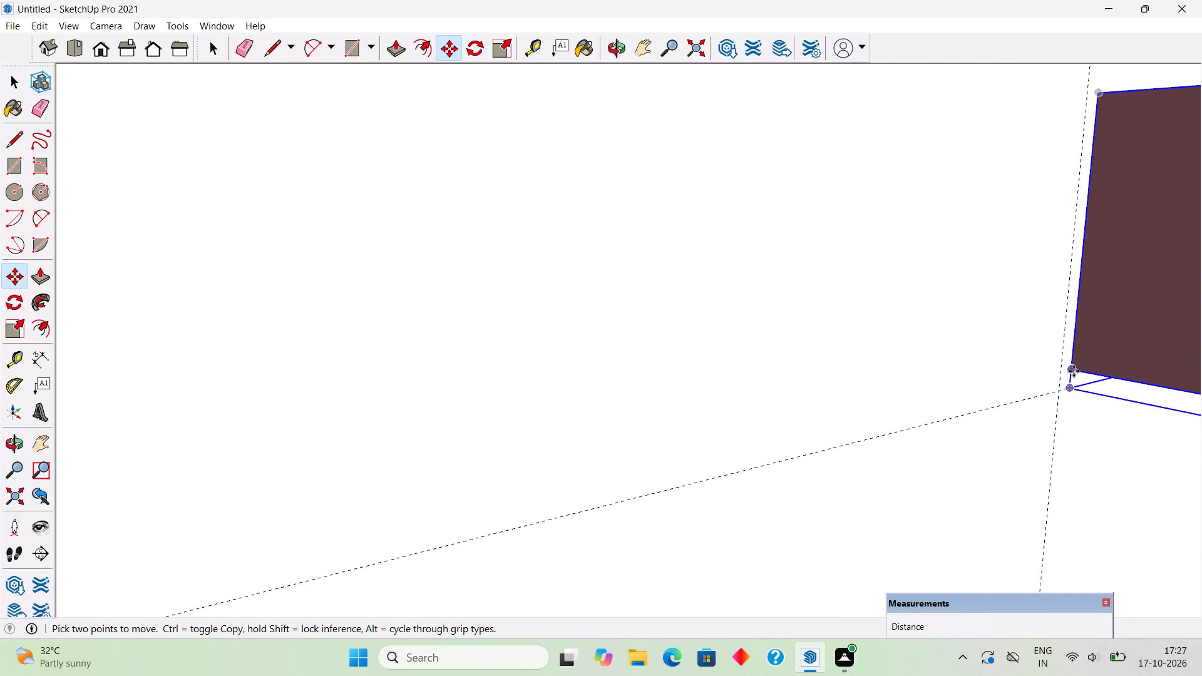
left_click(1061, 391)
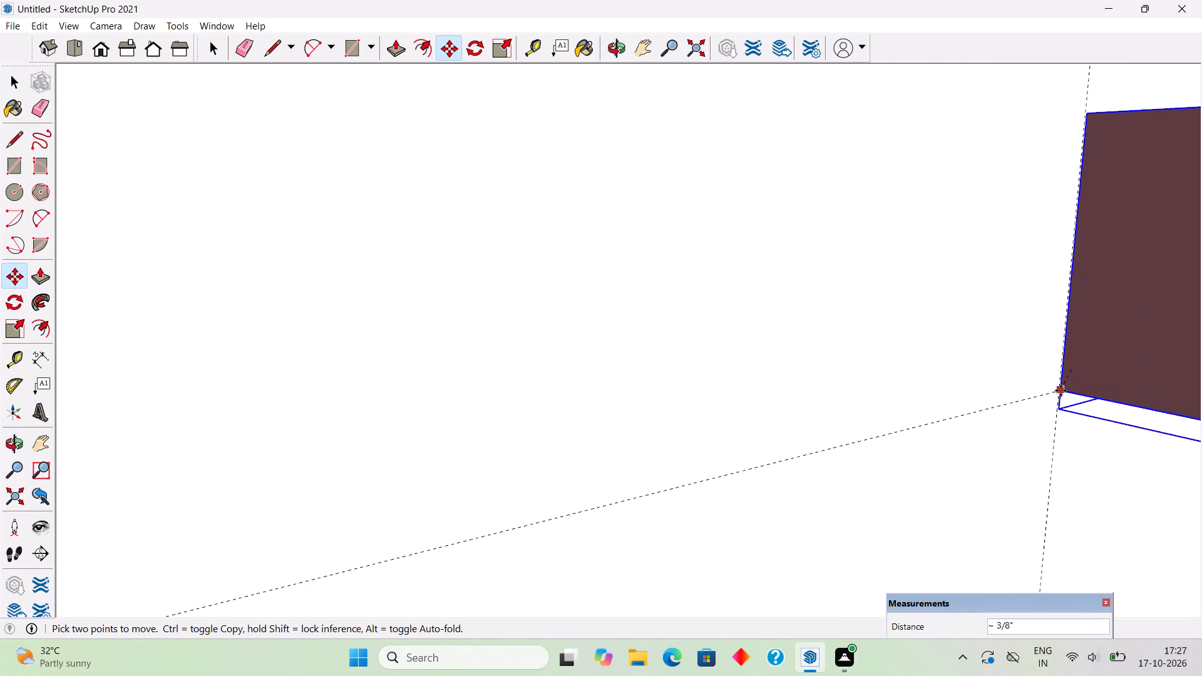
Place a guide along the window surround's top edge where it meets the wall, beneath the copied canopy.
middle_click_drag(1071, 429, 1198, 541)
scroll(955, 463, "up", 1)
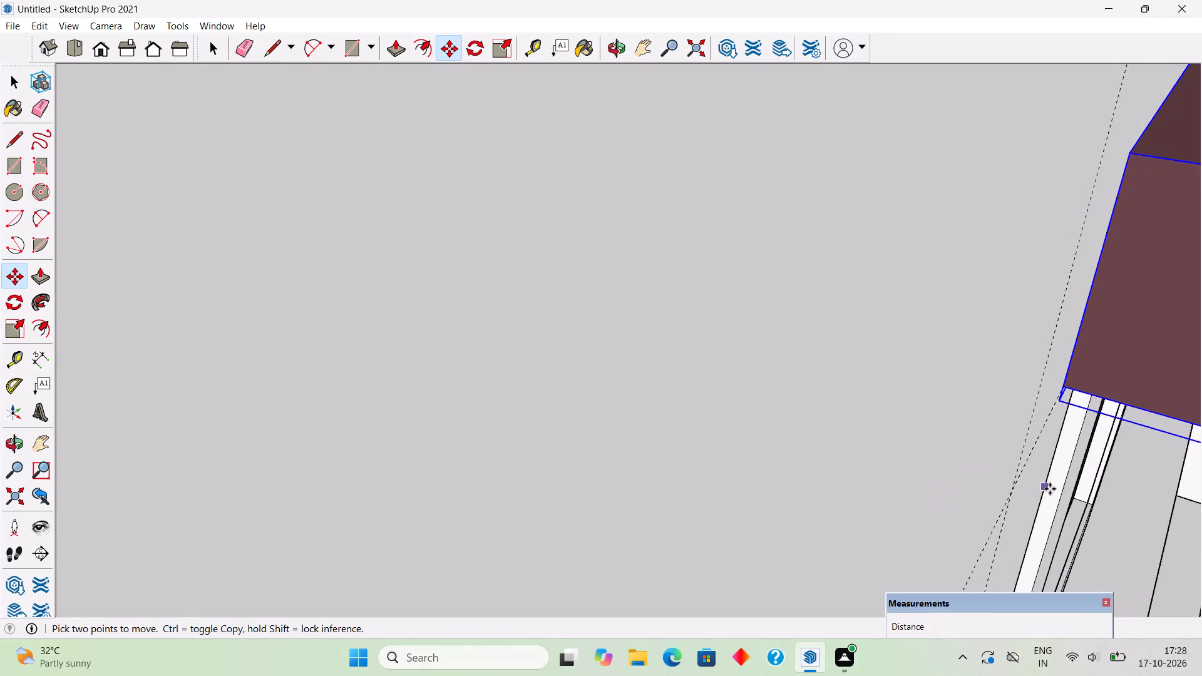
middle_click_drag(1050, 489, 1086, 407)
key("space")
type("t")
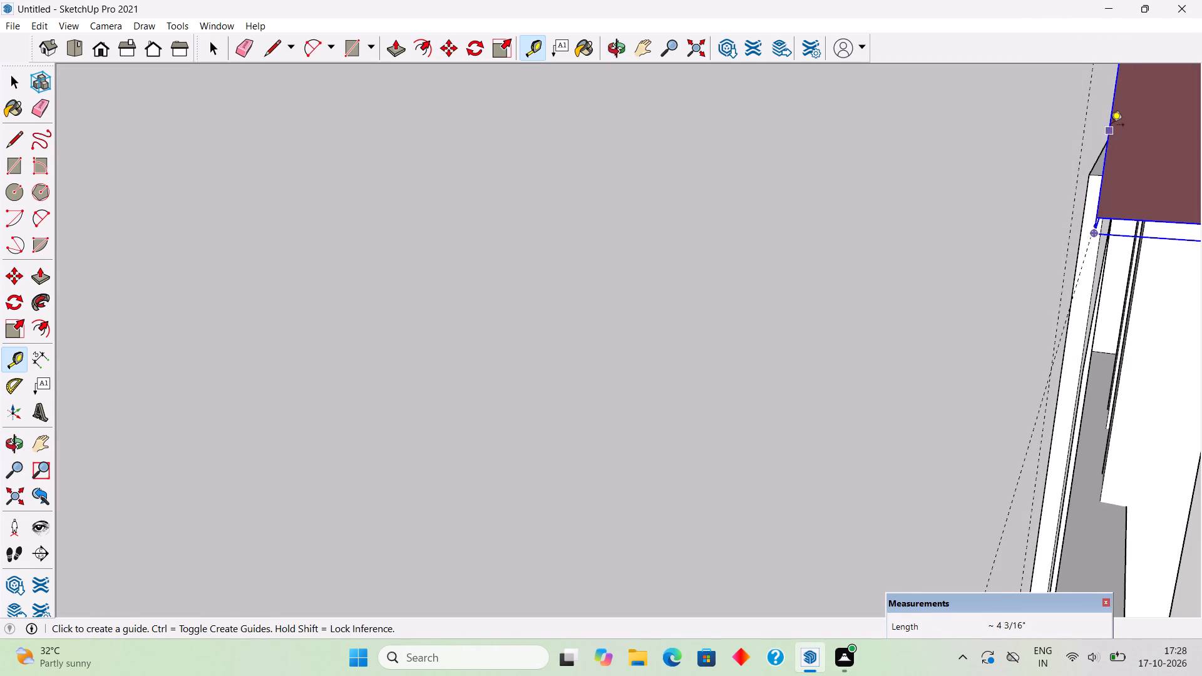
scroll(1121, 121, "up", 2)
scroll(1086, 168, "up", 1)
double_click(1090, 172)
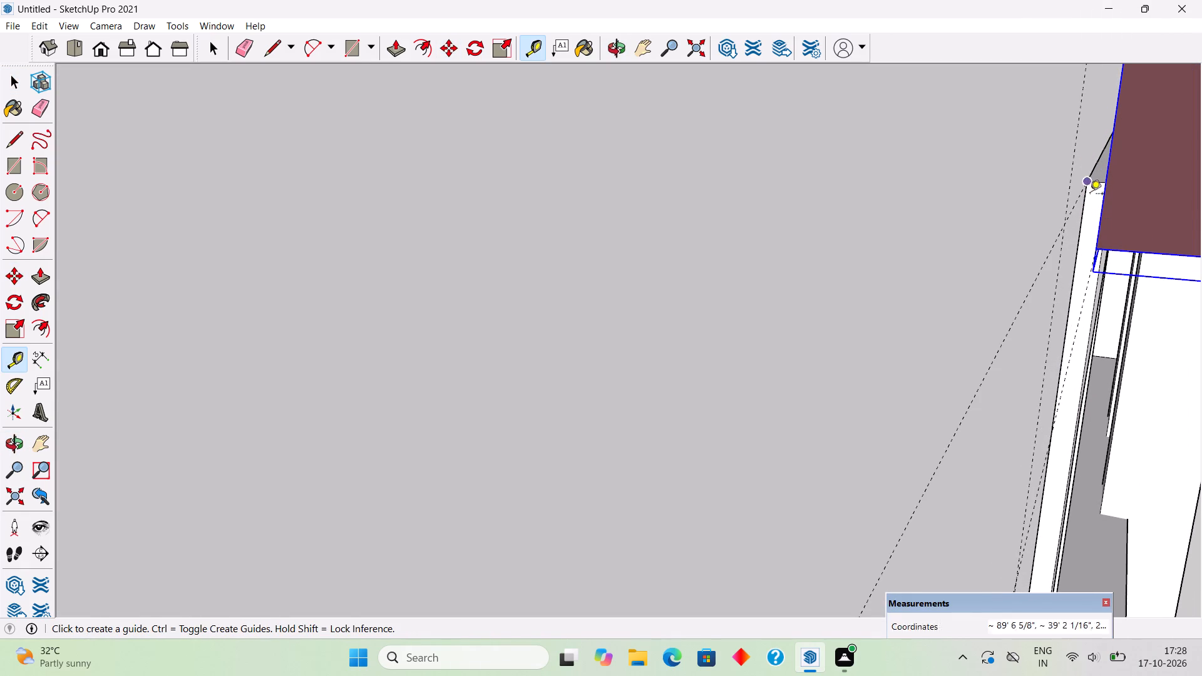
key("space")
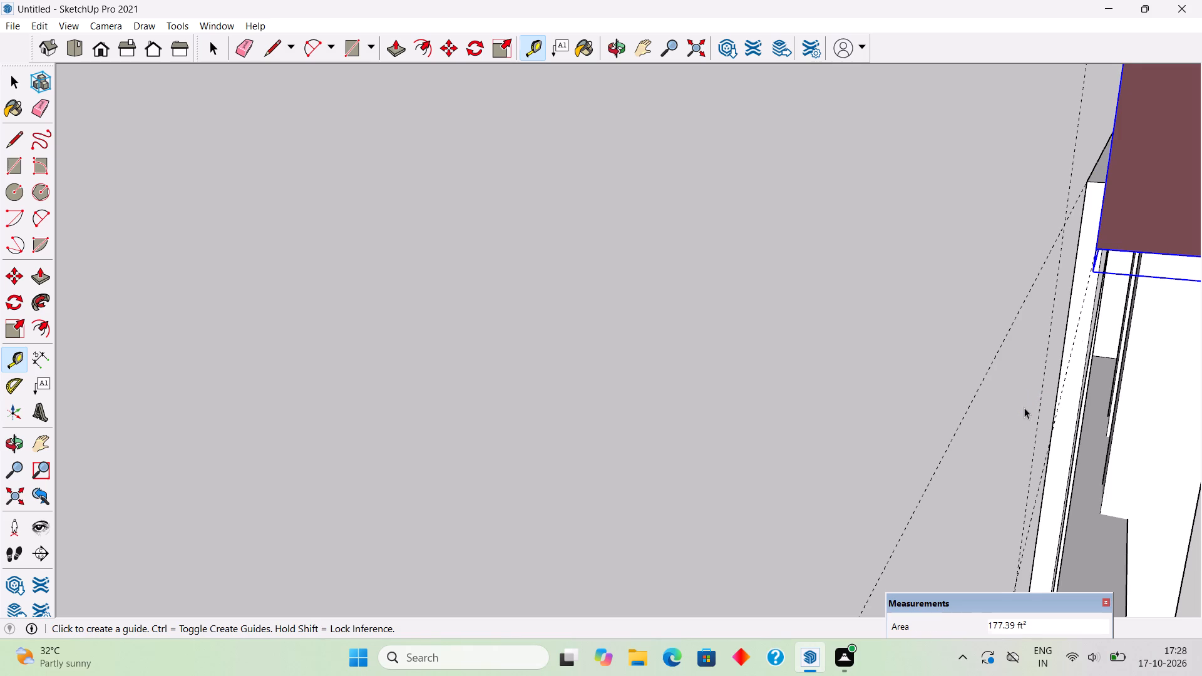
Move the copied canopy's lower rear corner to the intersection of the new guide and the vertical guide on the wall.
scroll(1097, 266, "up", 3)
key("m")
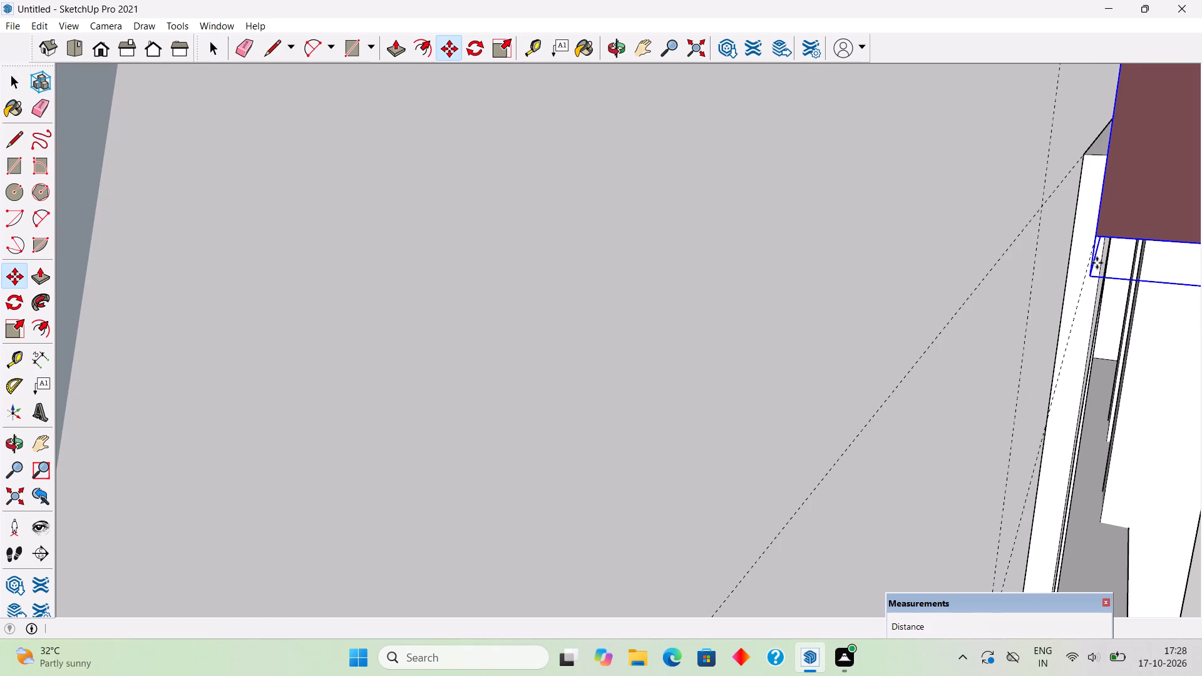
left_click(1097, 240)
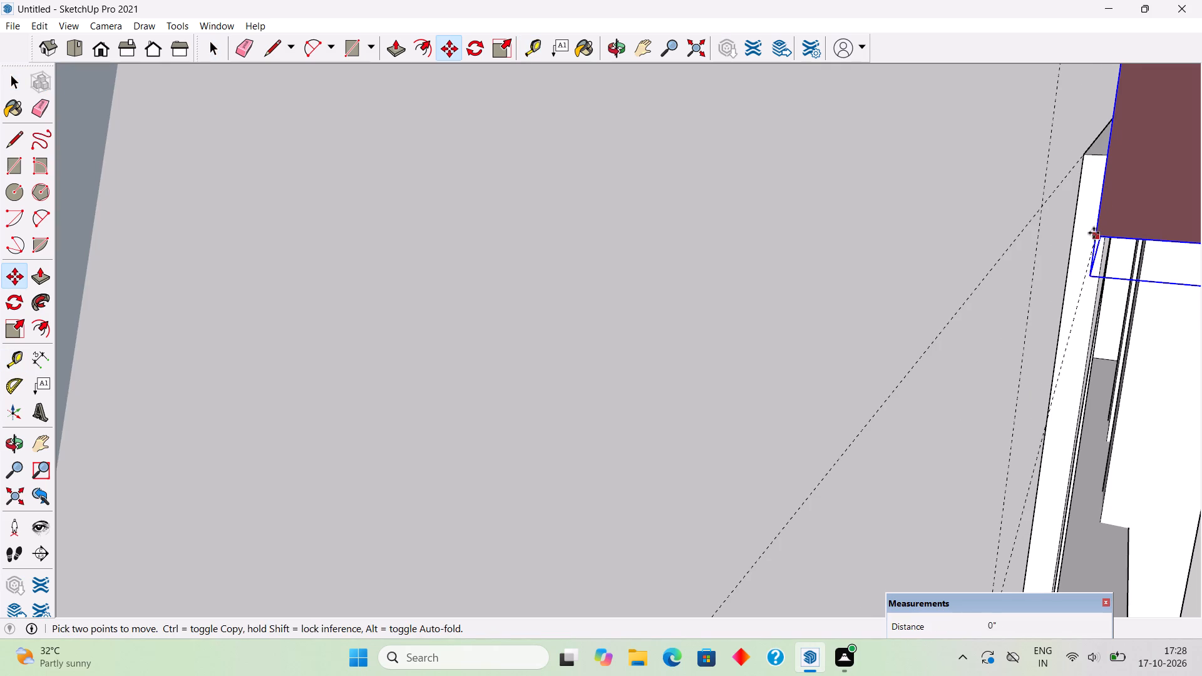
left_click(1042, 205)
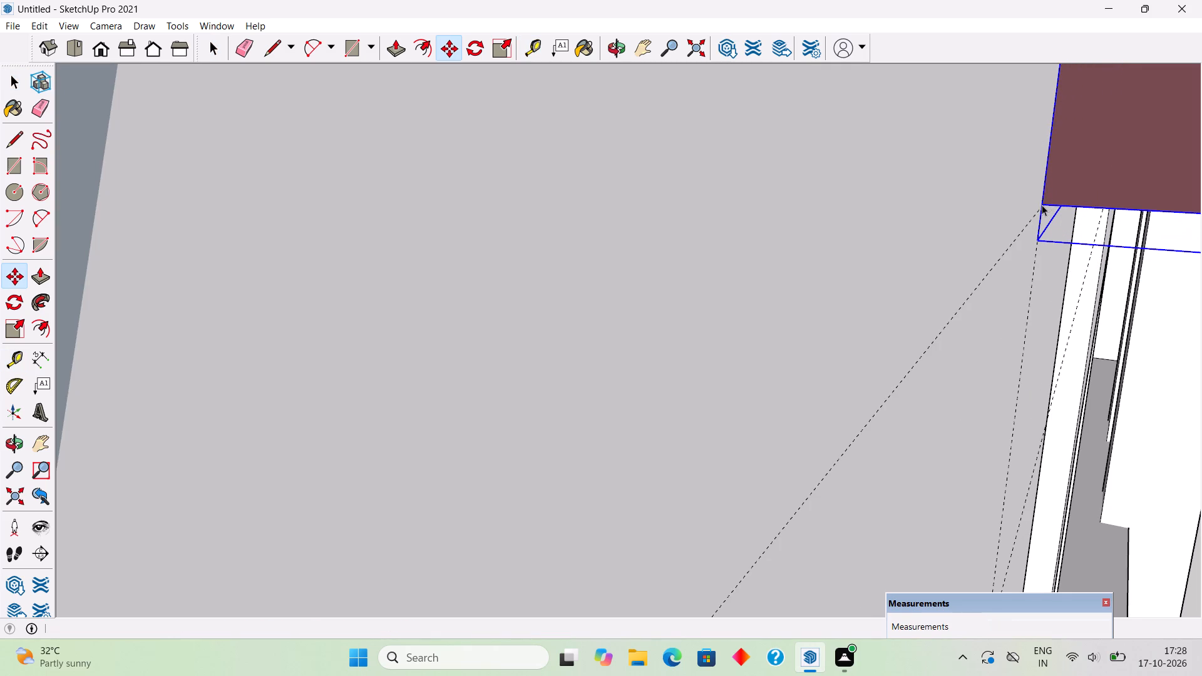
Examine the copied canopy's fit over the upper-floor window beyond the balcony, from the whole facade and from close below.
key("space")
scroll(1042, 205, "down", 4)
scroll(1042, 205, "up", 1)
scroll(1042, 205, "down", 11)
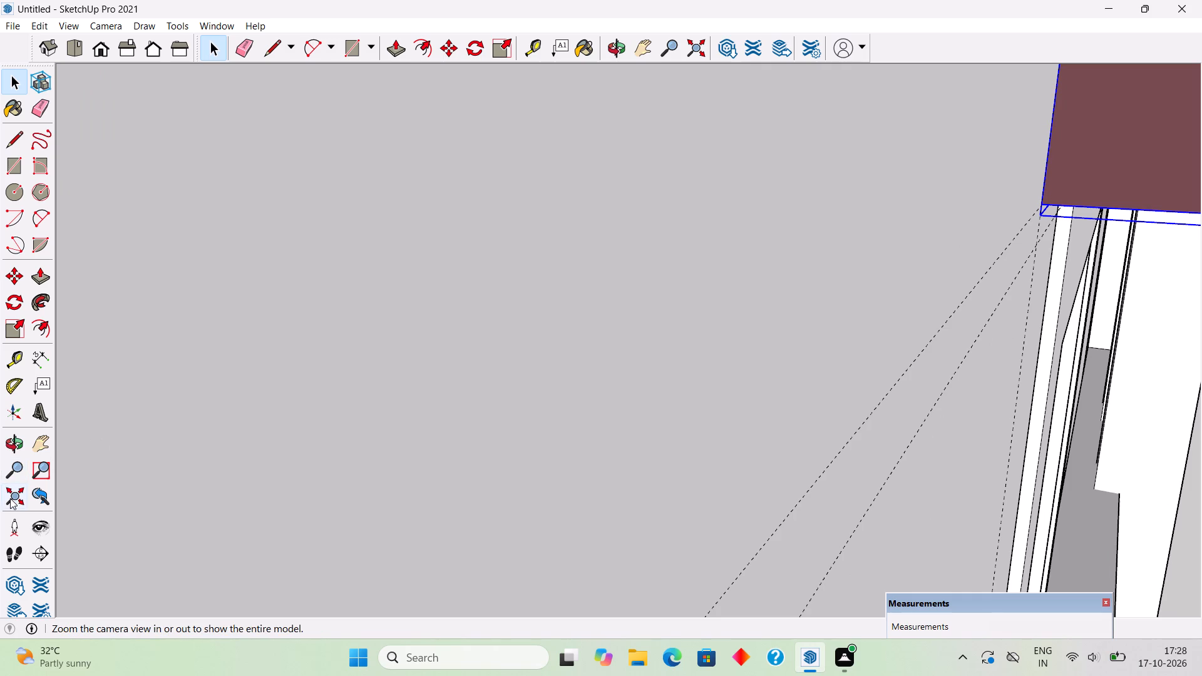
left_click(11, 499)
left_click(981, 257)
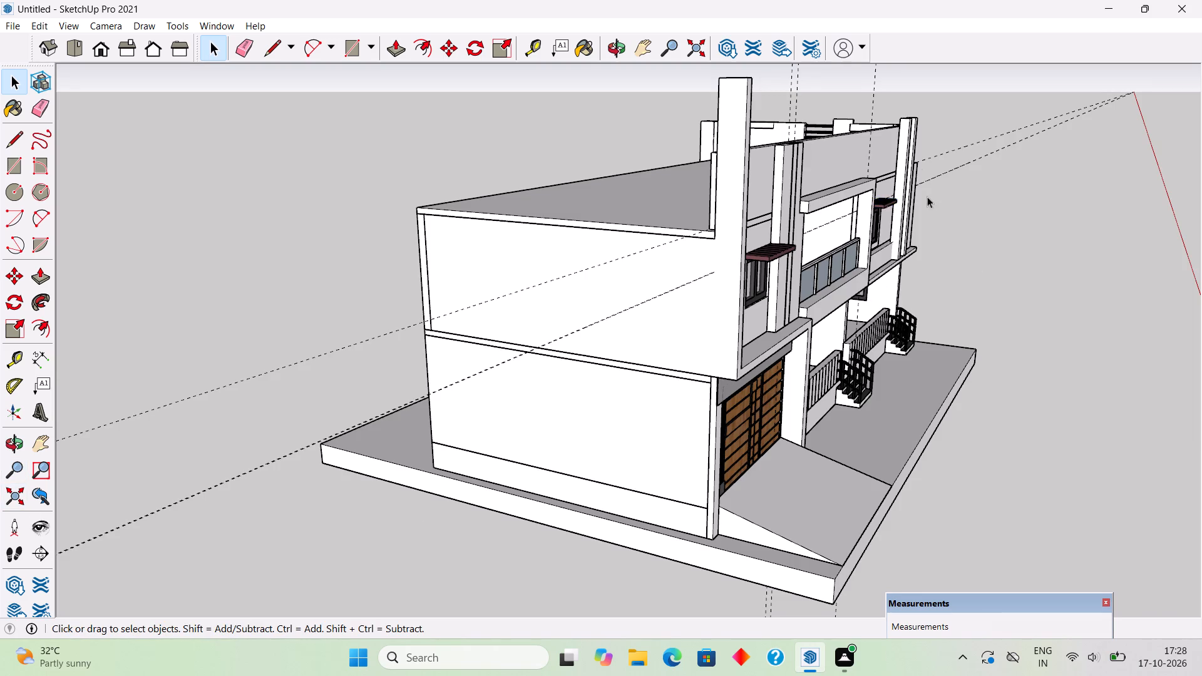
middle_click_drag(916, 163, 722, 130)
middle_click_drag(986, 227, 692, 210)
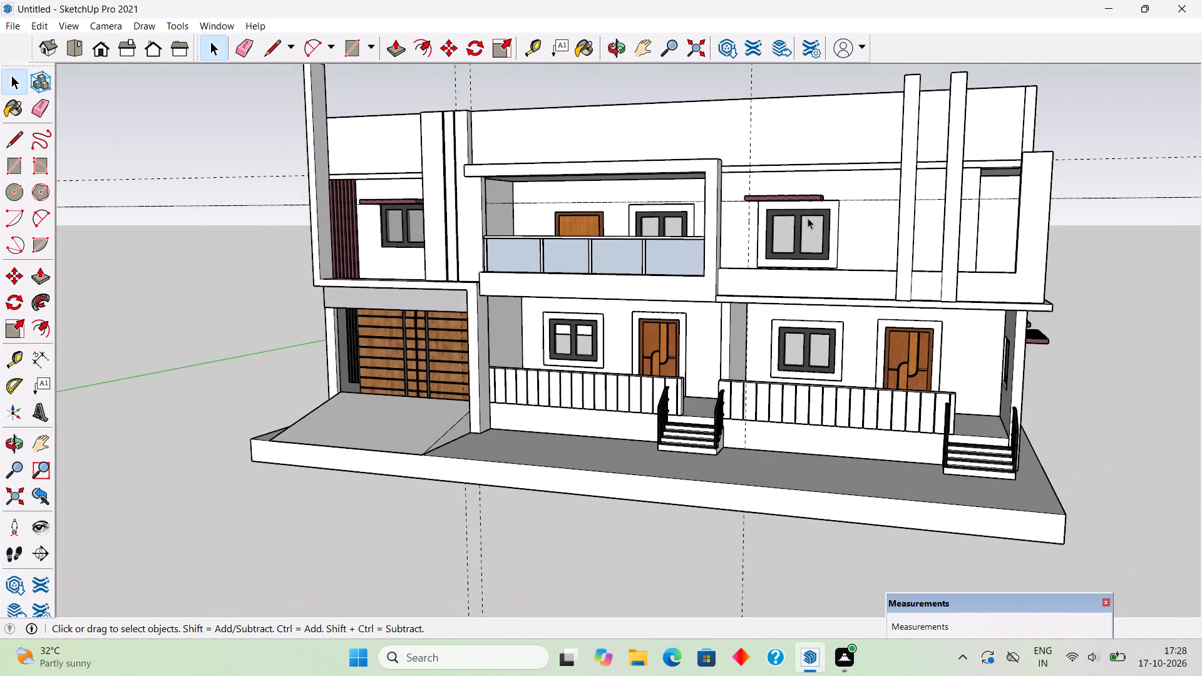
scroll(808, 217, "up", 9)
middle_click_drag(802, 210, 711, 212)
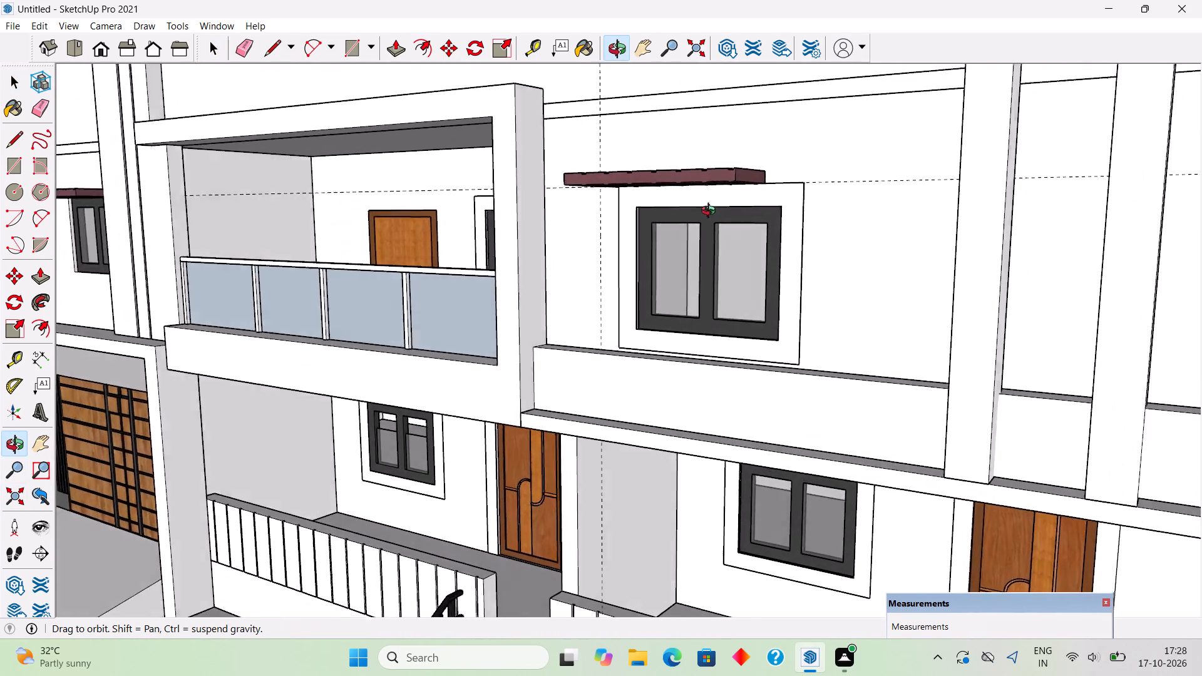
middle_click_drag(711, 212, 779, 172)
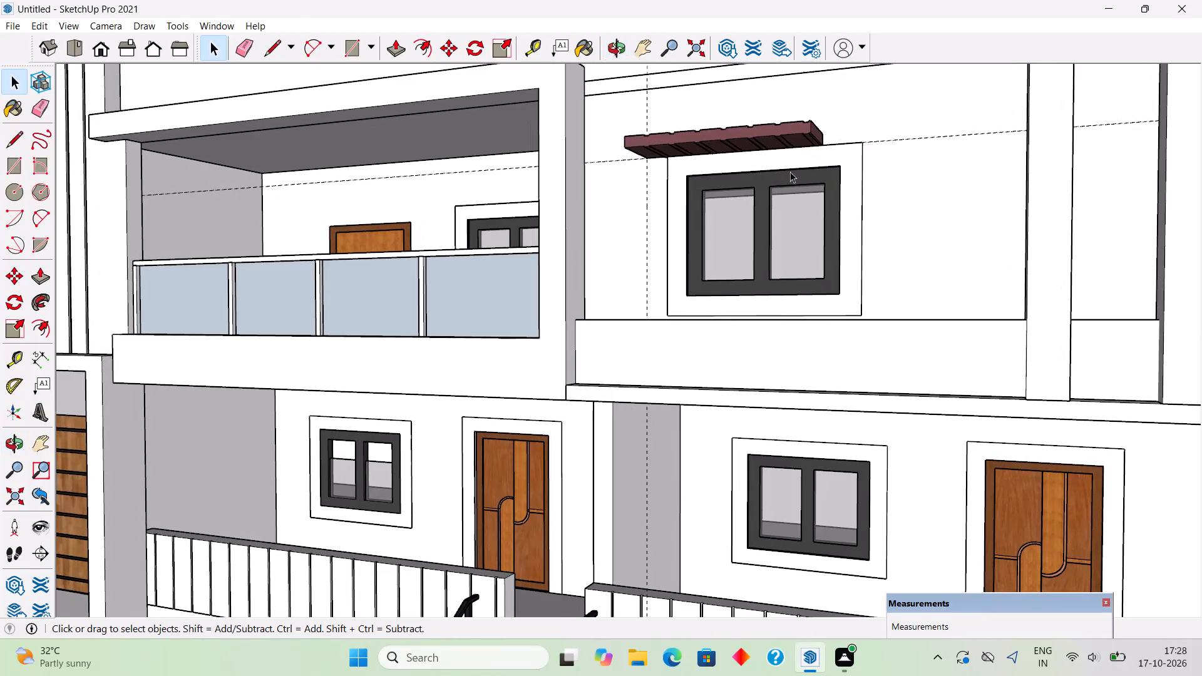
Push/Pull the copied canopy's end face outward, lengthening it along the wall past the far side of the window surround.
scroll(824, 200, "down", 2)
middle_click_drag(746, 155, 480, 213)
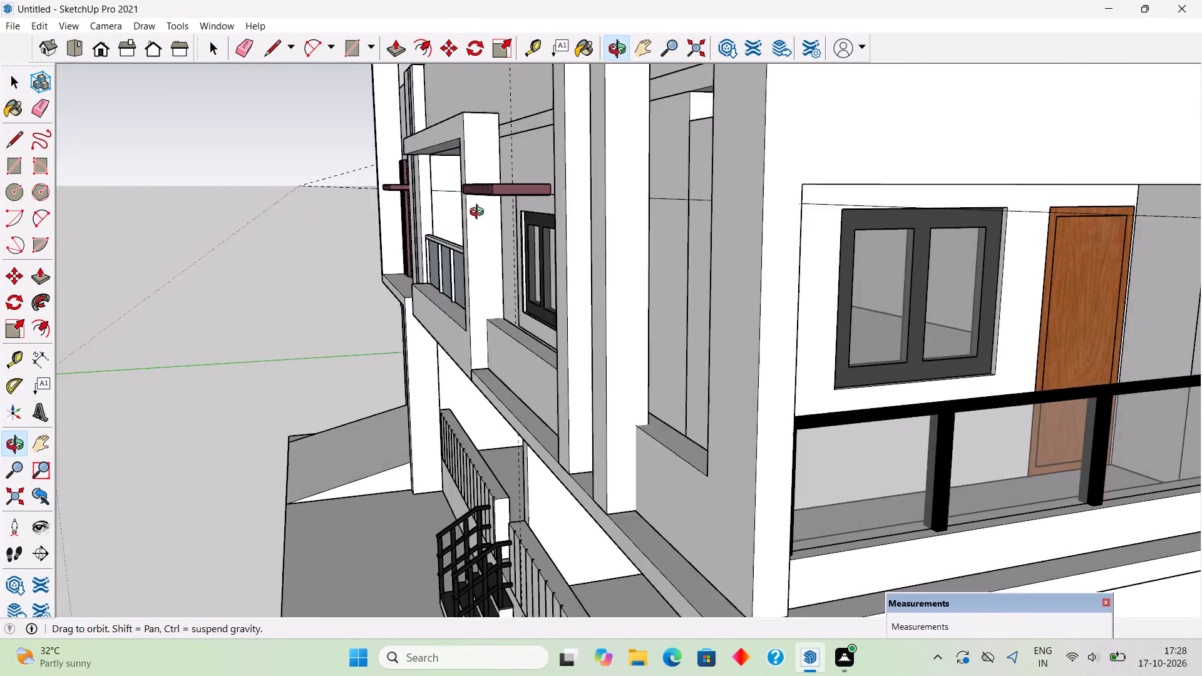
middle_click_drag(480, 213, 523, 219)
scroll(617, 175, "up", 4)
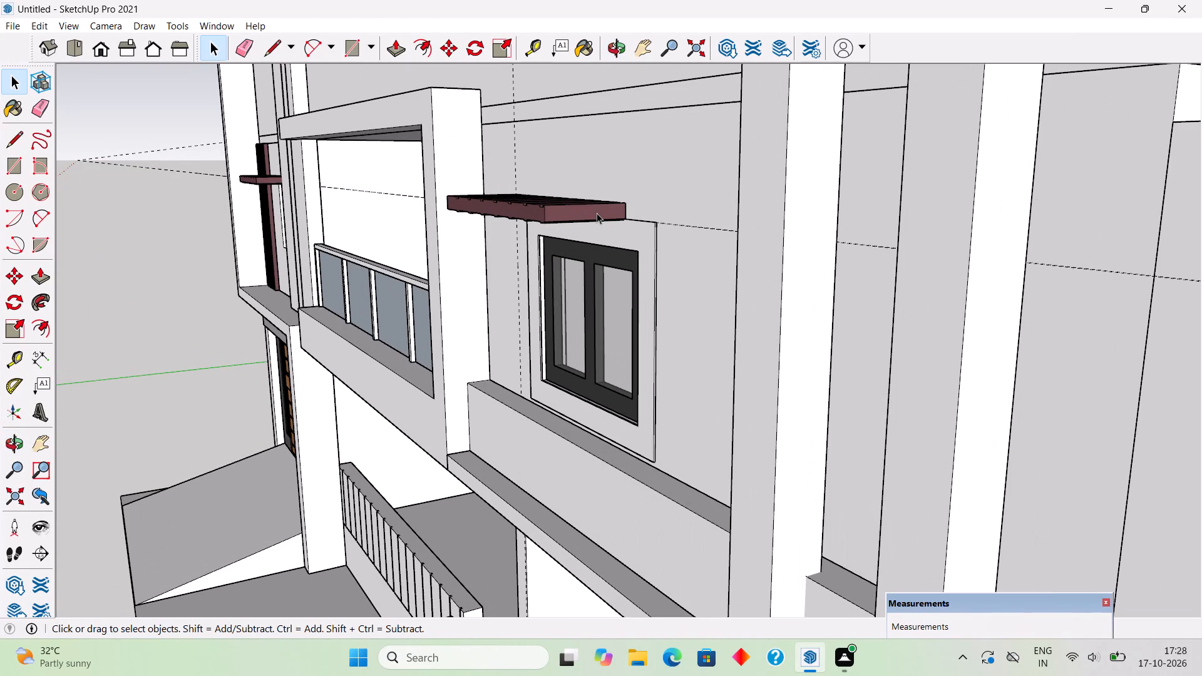
triple_click(597, 213)
key("p")
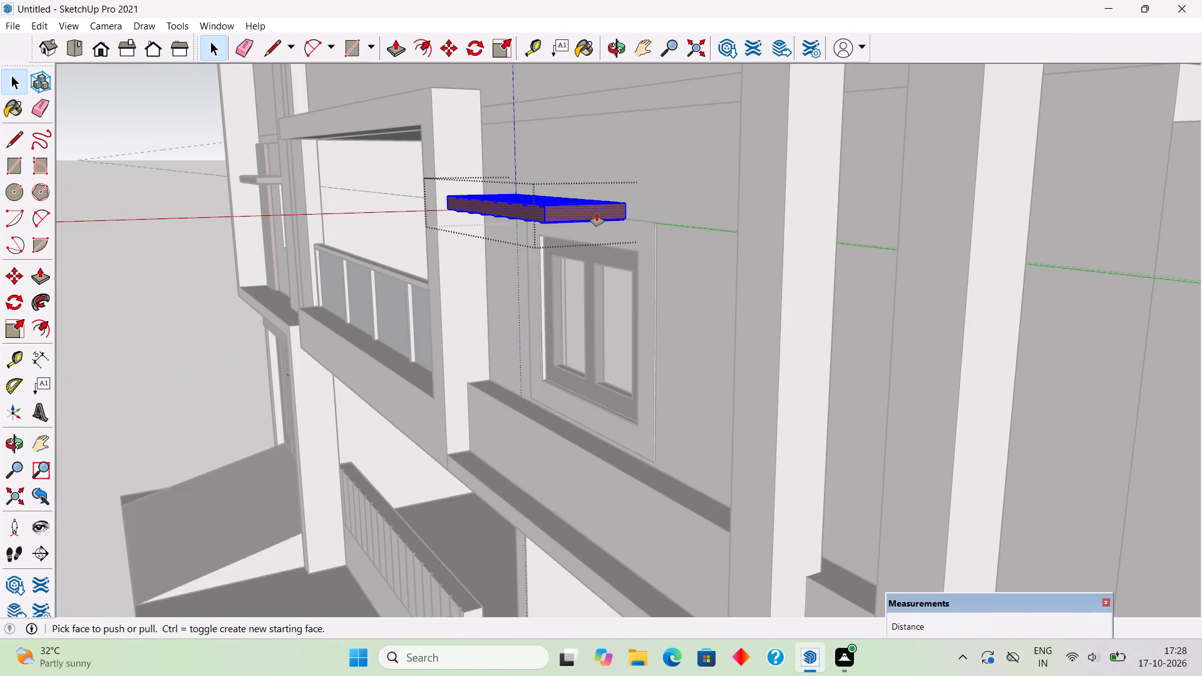
left_click(597, 213)
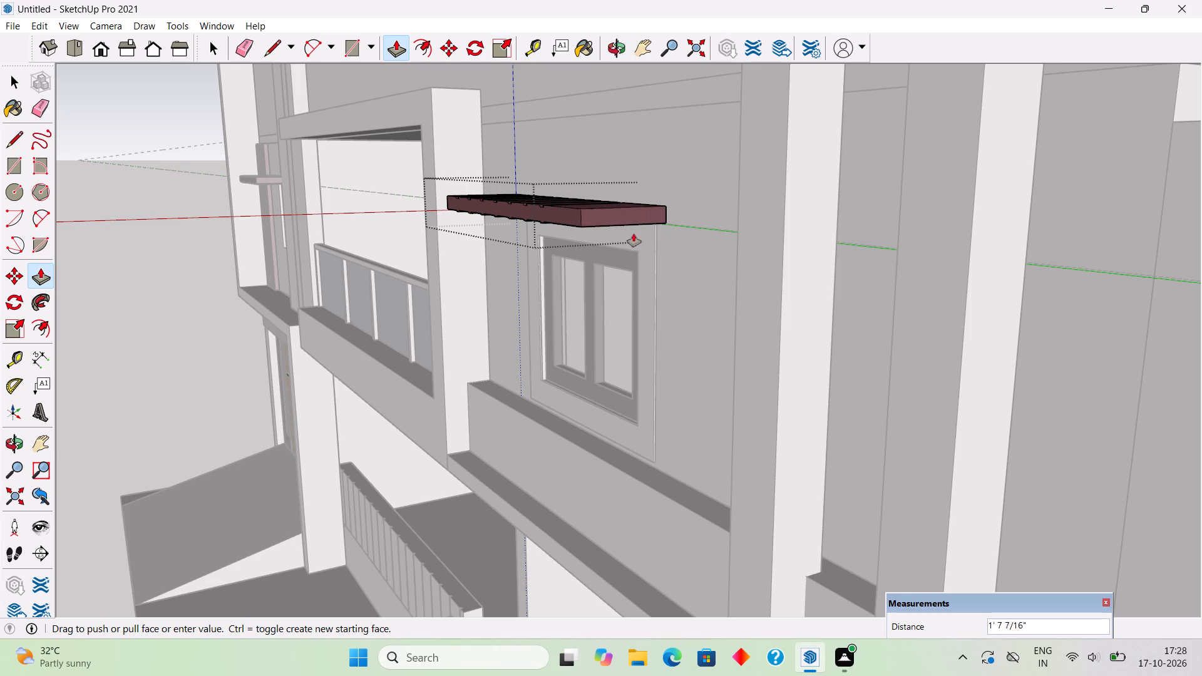
left_click(639, 258)
middle_click_drag(600, 295, 813, 260)
key("space")
middle_click_drag(615, 195, 795, 205)
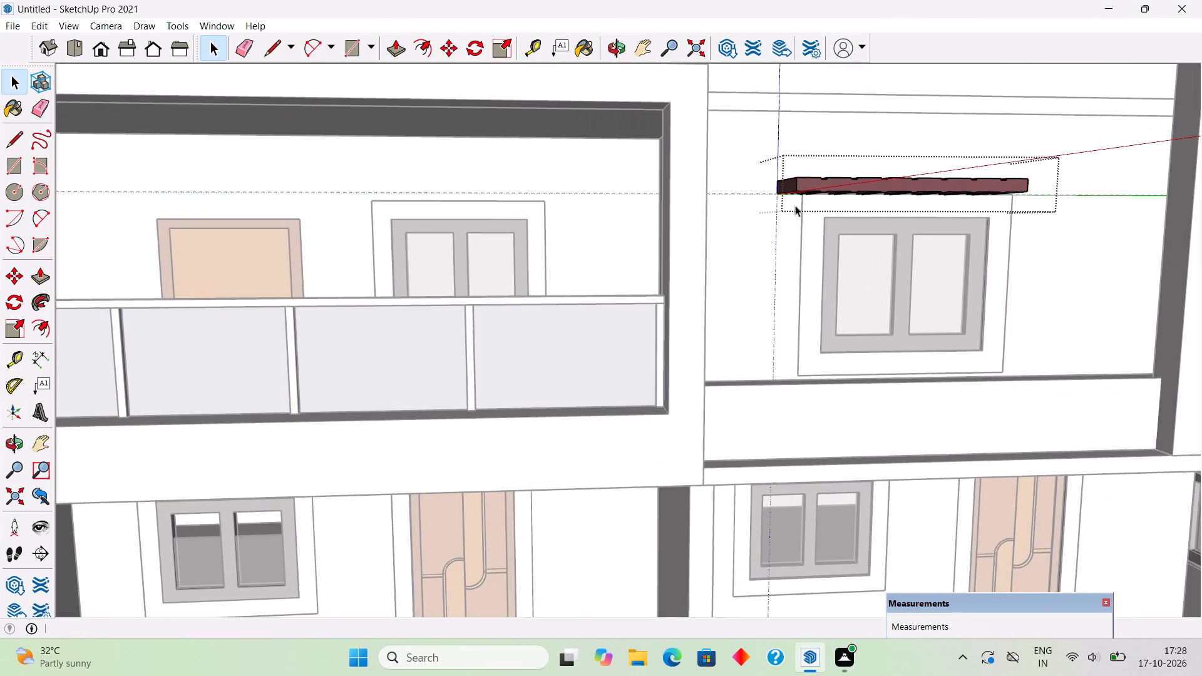
scroll(784, 199, "up", 4)
left_click(779, 187)
scroll(840, 310, "down", 8)
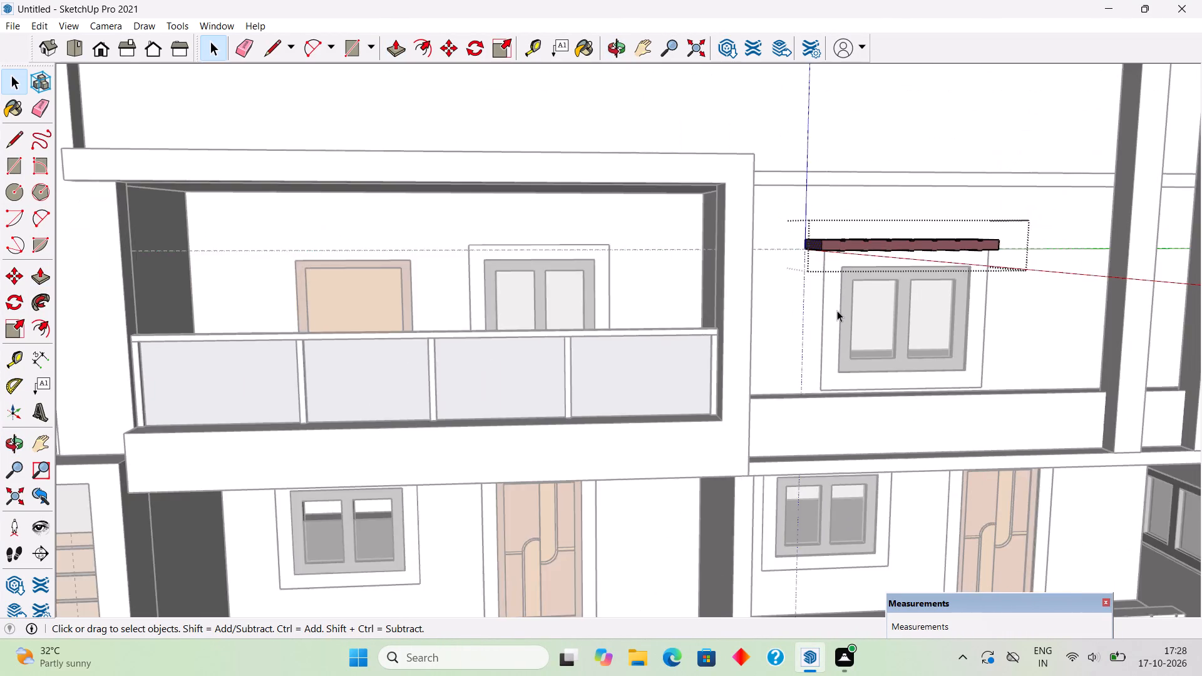
scroll(850, 248, "down", 4)
left_click(1154, 453)
Move the lengthened canopy about 9" along the wall so its lower rear corner meets the window surround's top corner.
scroll(876, 280, "up", 5)
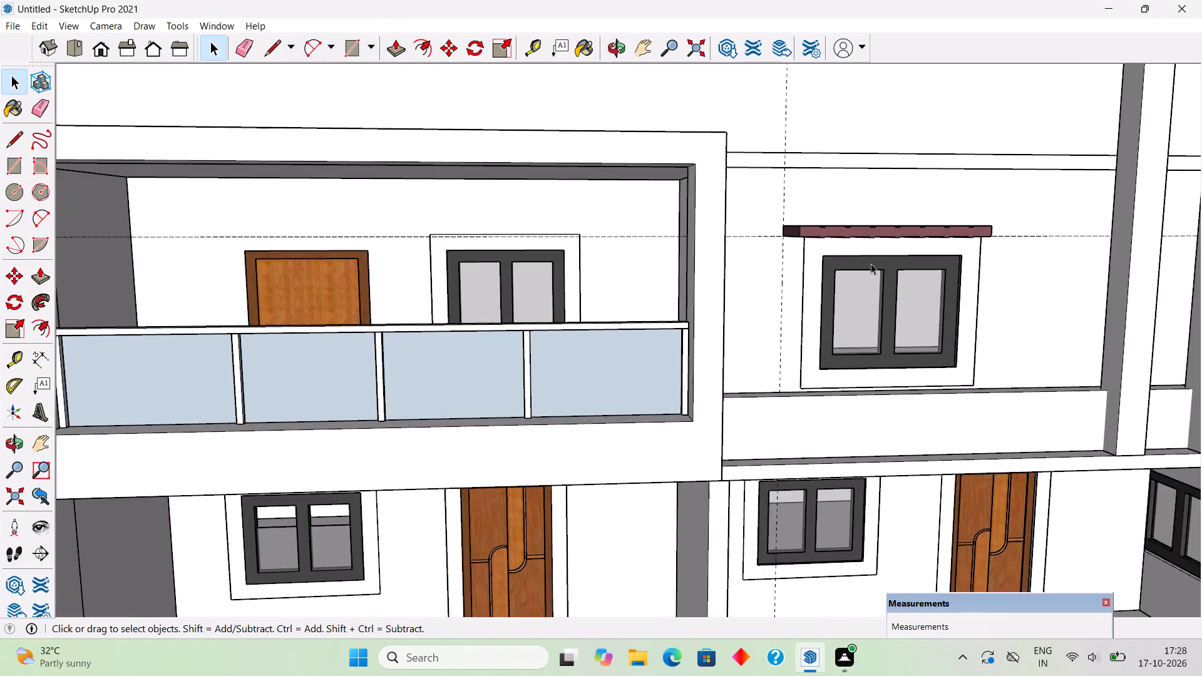
scroll(871, 264, "up", 2)
middle_click_drag(892, 224, 888, 168)
scroll(798, 184, "up", 3)
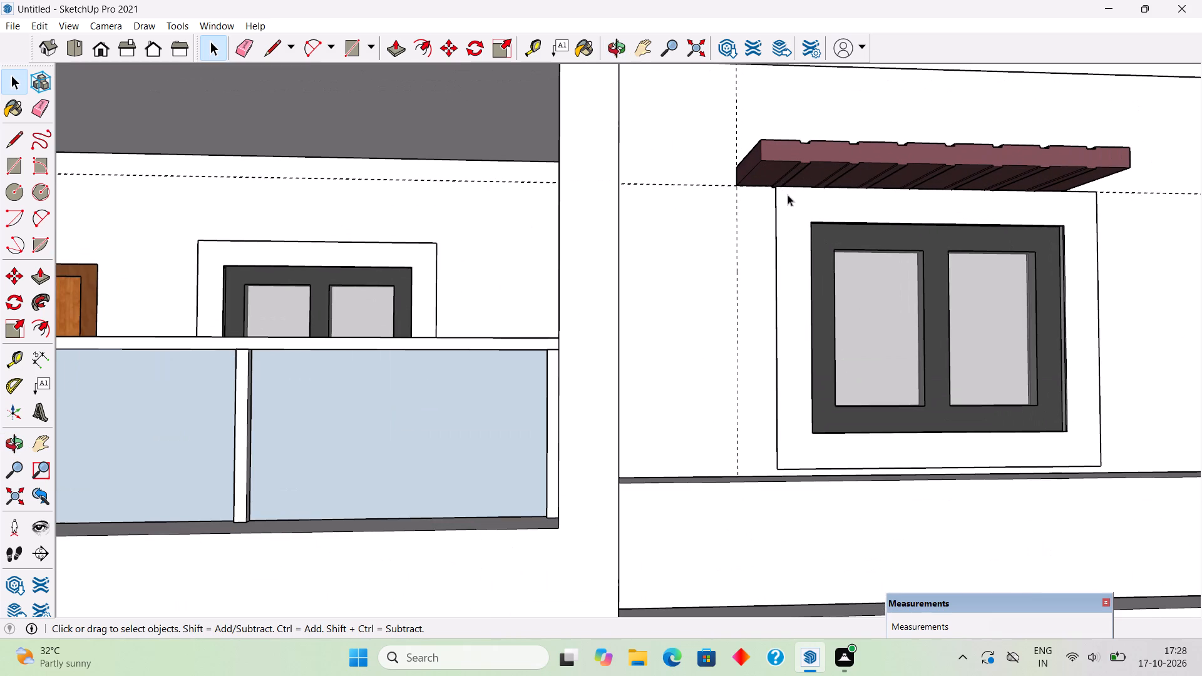
key("m")
left_click(734, 189)
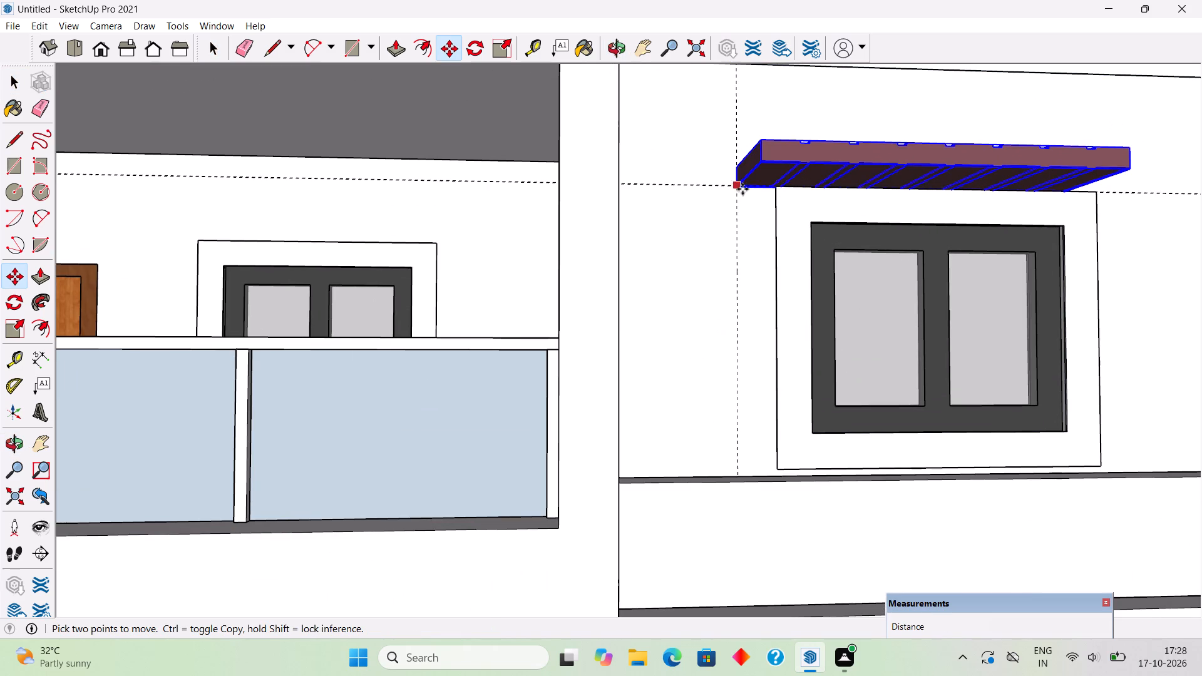
left_click(776, 185)
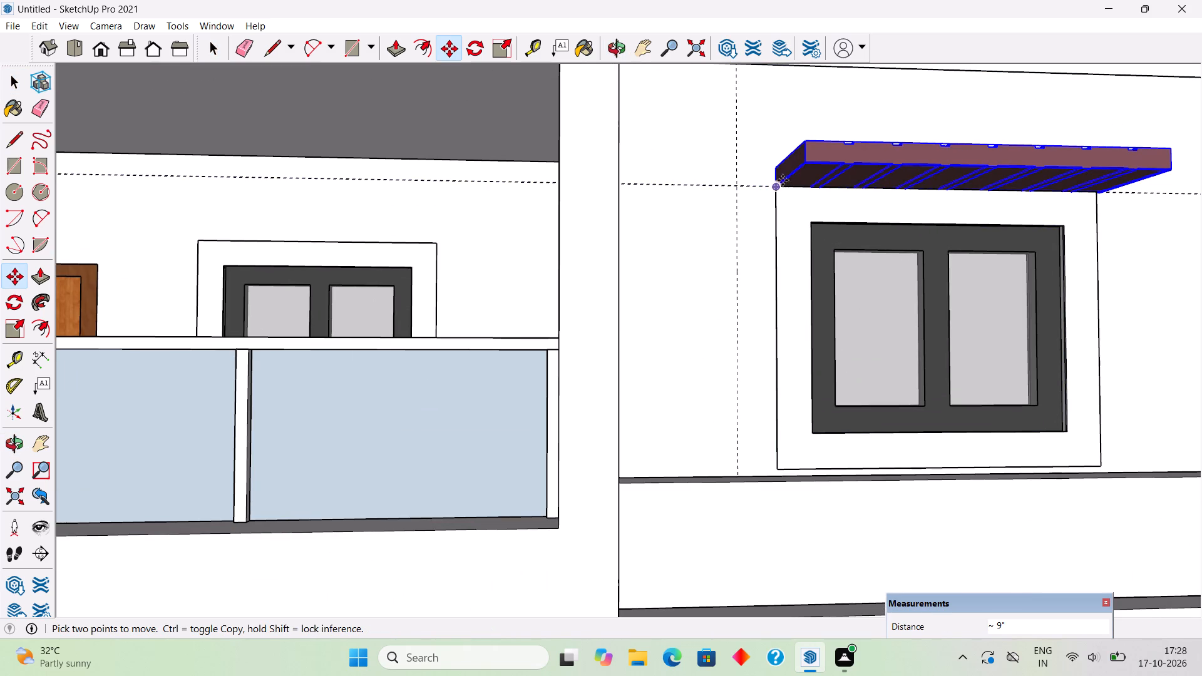
key("space")
Examine the repositioned canopy against the window, balcony and full front facade from several angles.
scroll(709, 263, "down", 4)
middle_click_drag(706, 278, 706, 345)
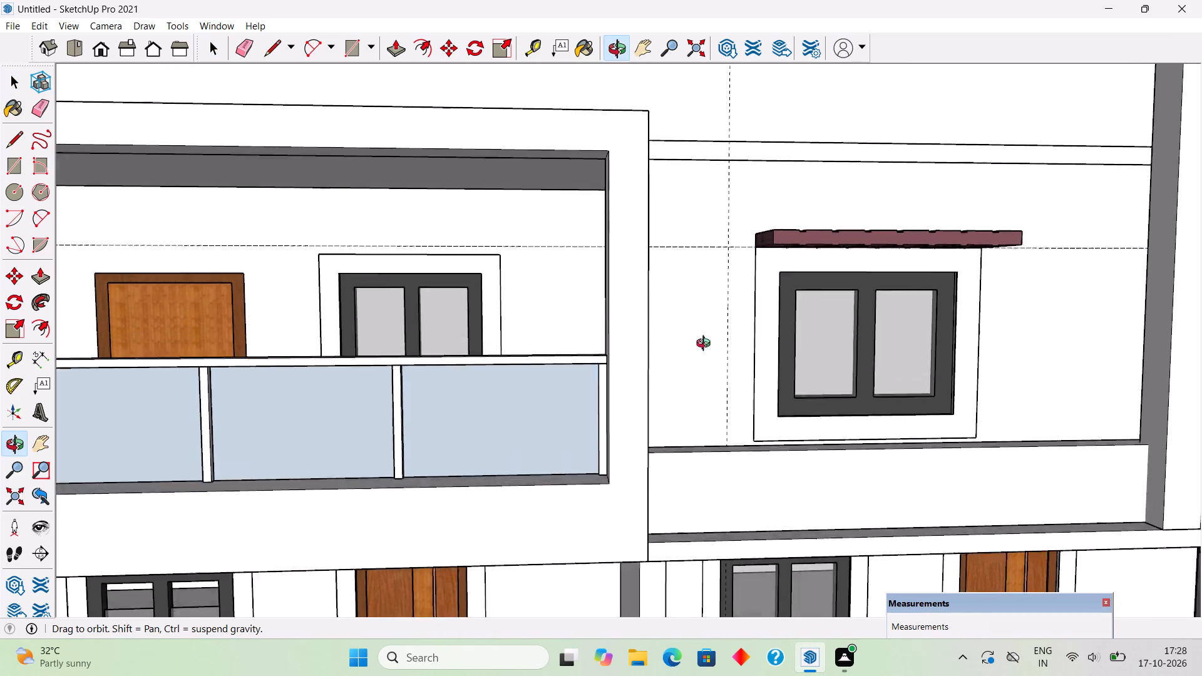
middle_click_drag(706, 345, 710, 364)
scroll(712, 360, "down", 4)
key("space")
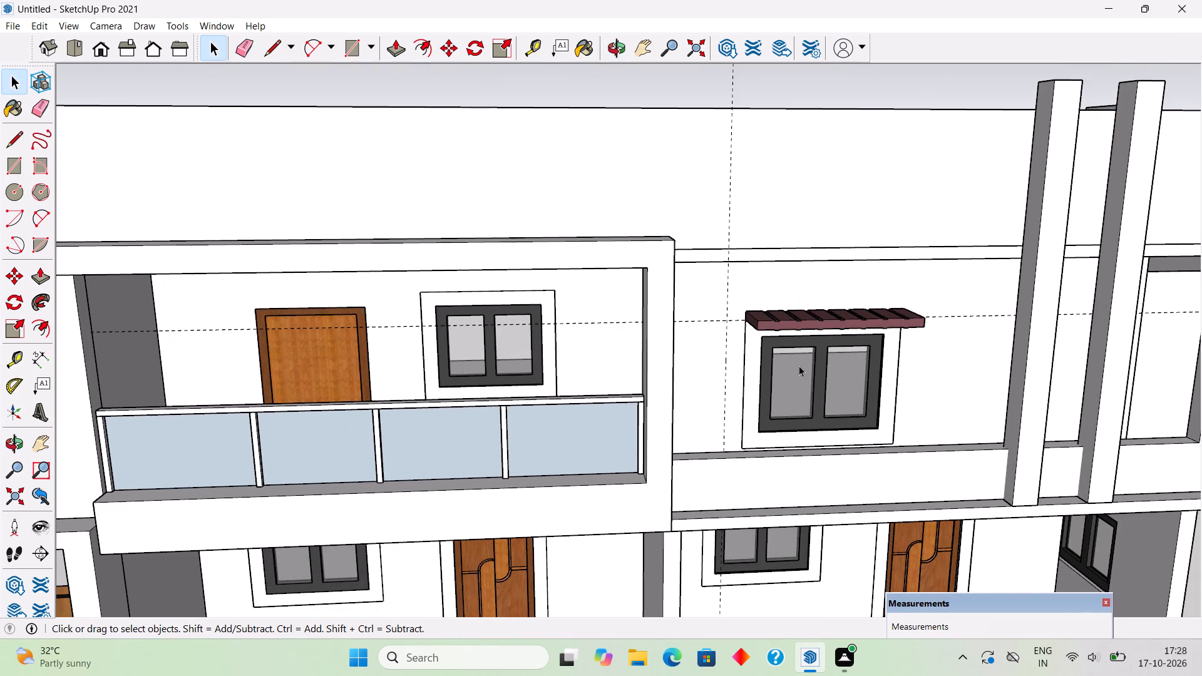
middle_click_drag(789, 322, 692, 203)
middle_click_drag(763, 229, 474, 245)
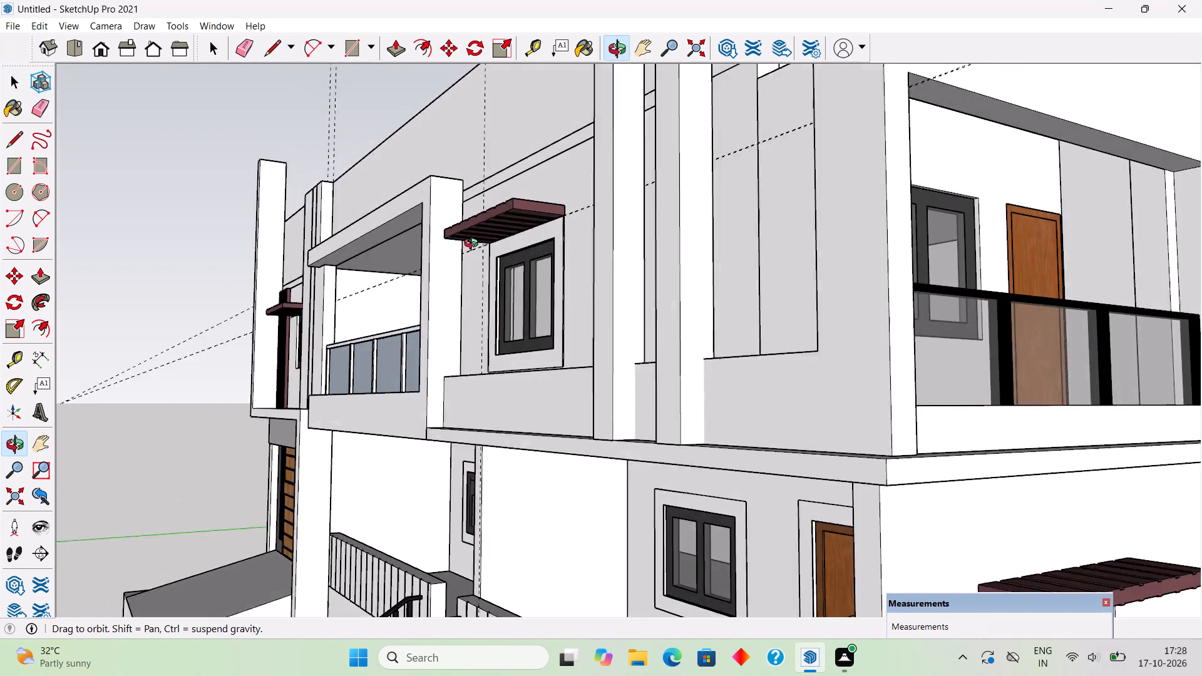
middle_click_drag(474, 245, 653, 257)
scroll(653, 257, "down", 2)
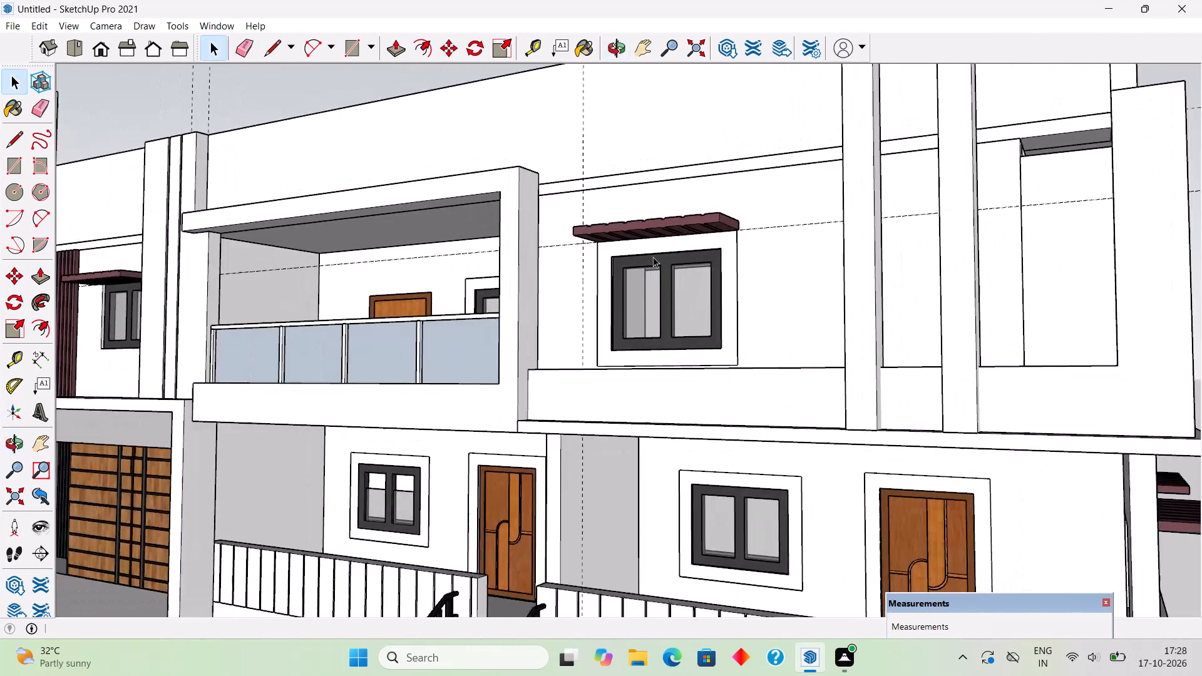
scroll(654, 257, "down", 9)
key("space")
middle_click_drag(698, 327, 936, 405)
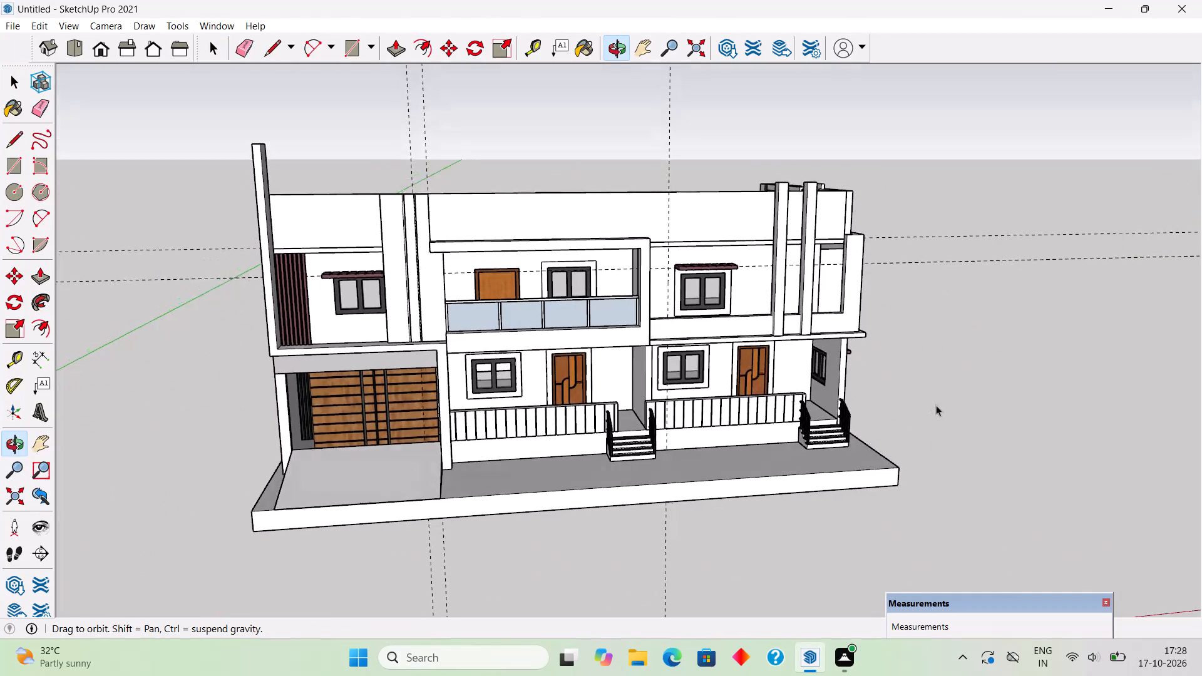
middle_click_drag(936, 405, 936, 414)
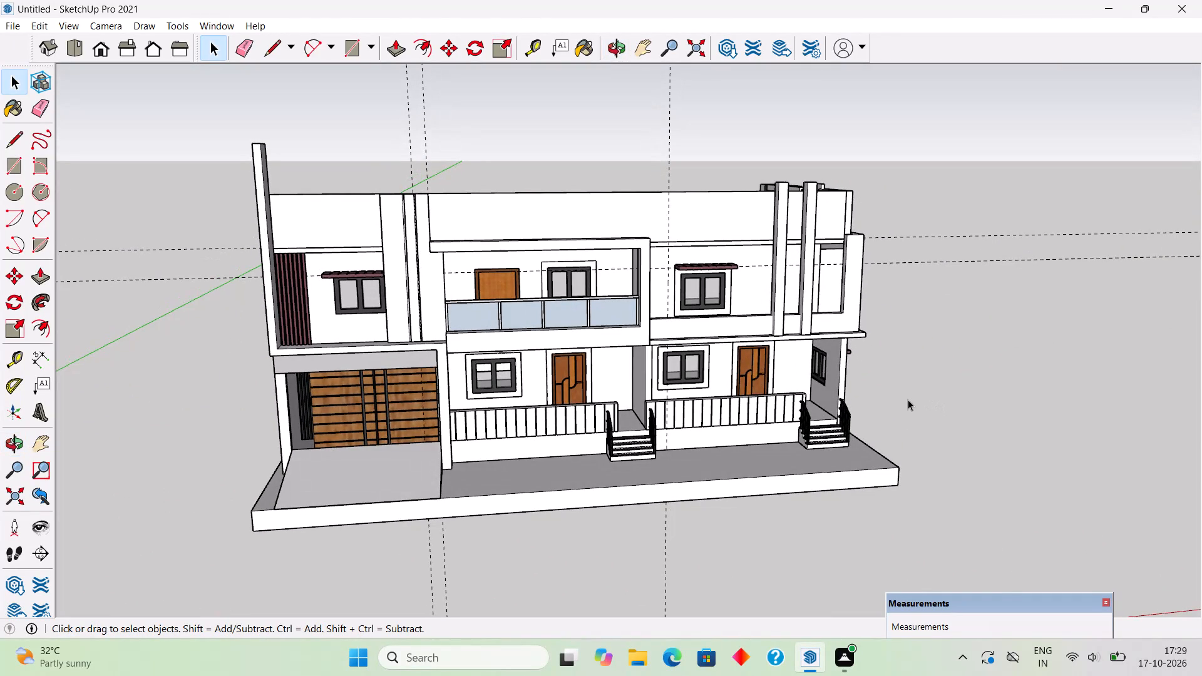
Delete the white surround around the upper-floor window beneath the copied canopy.
scroll(687, 347, "up", 9)
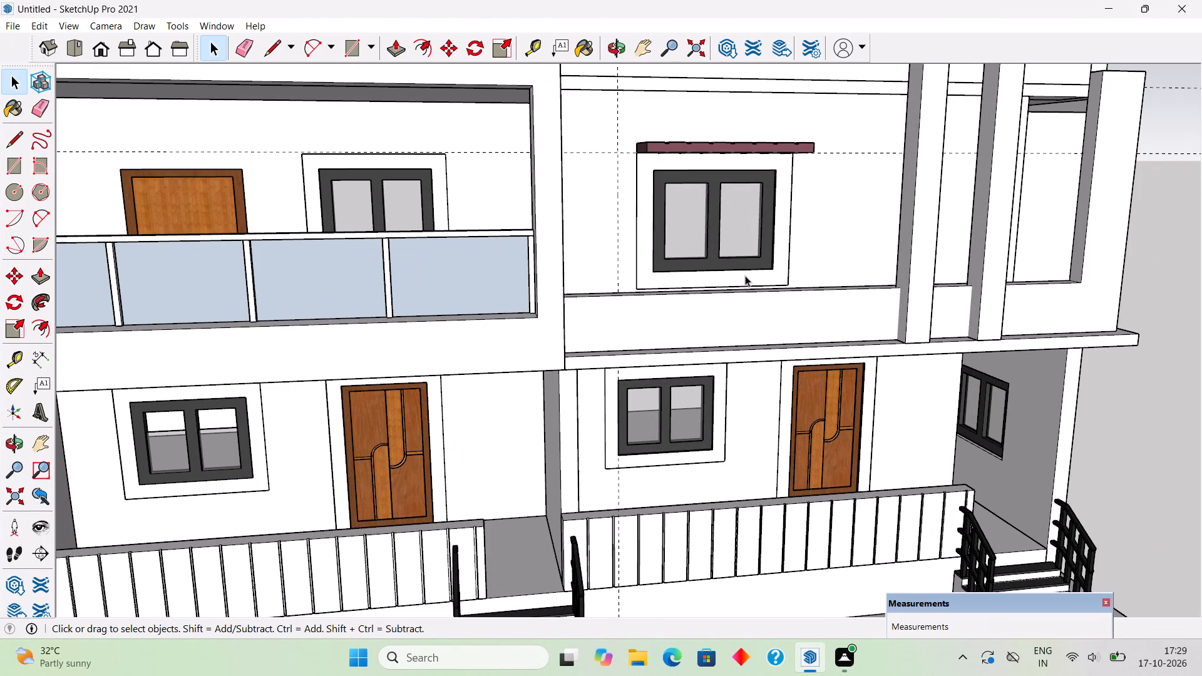
triple_click(748, 277)
scroll(748, 277, "down", 5)
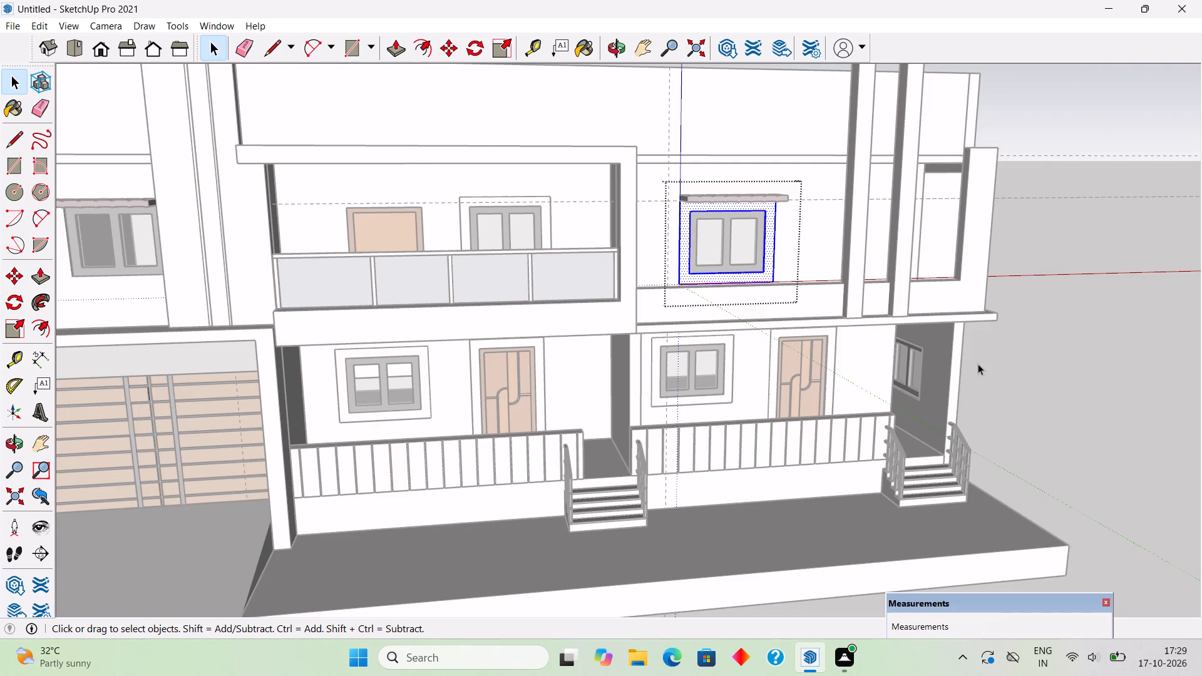
left_click(978, 364)
left_click(726, 279)
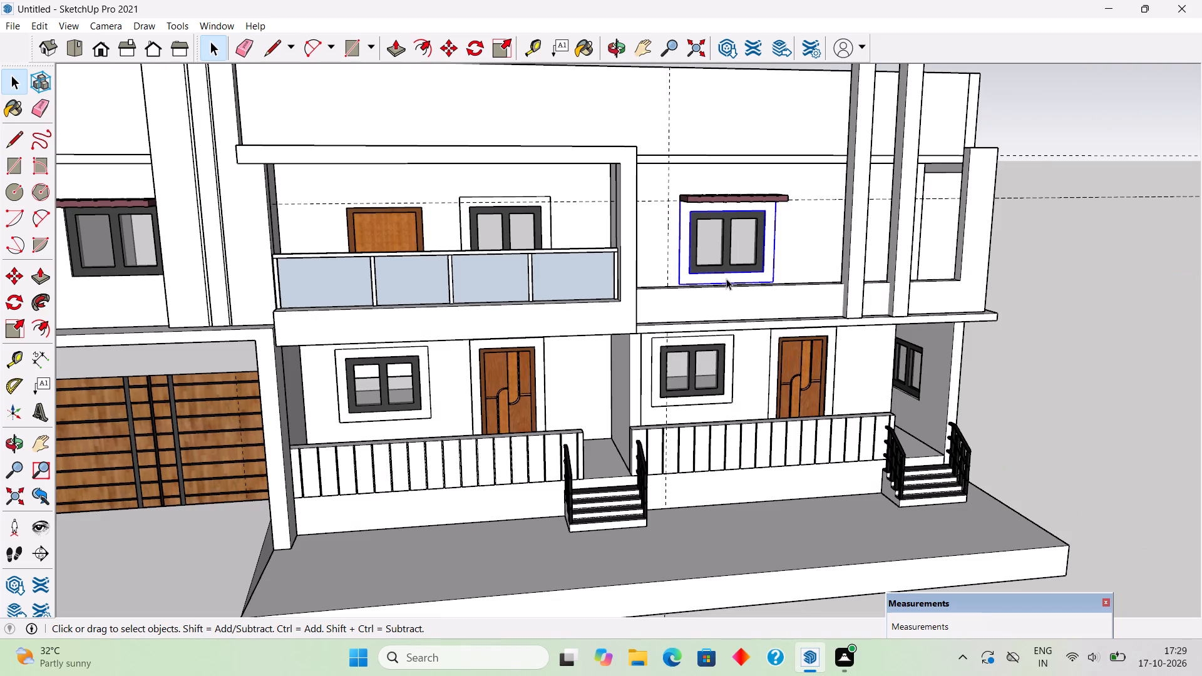
key("Delete")
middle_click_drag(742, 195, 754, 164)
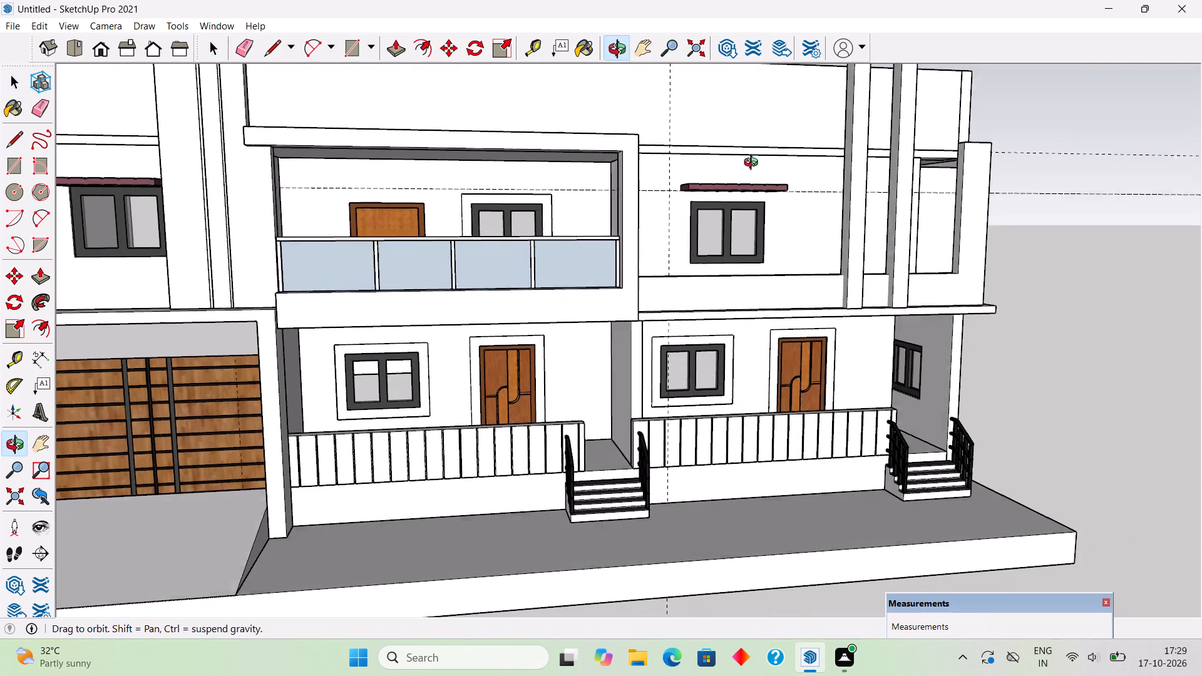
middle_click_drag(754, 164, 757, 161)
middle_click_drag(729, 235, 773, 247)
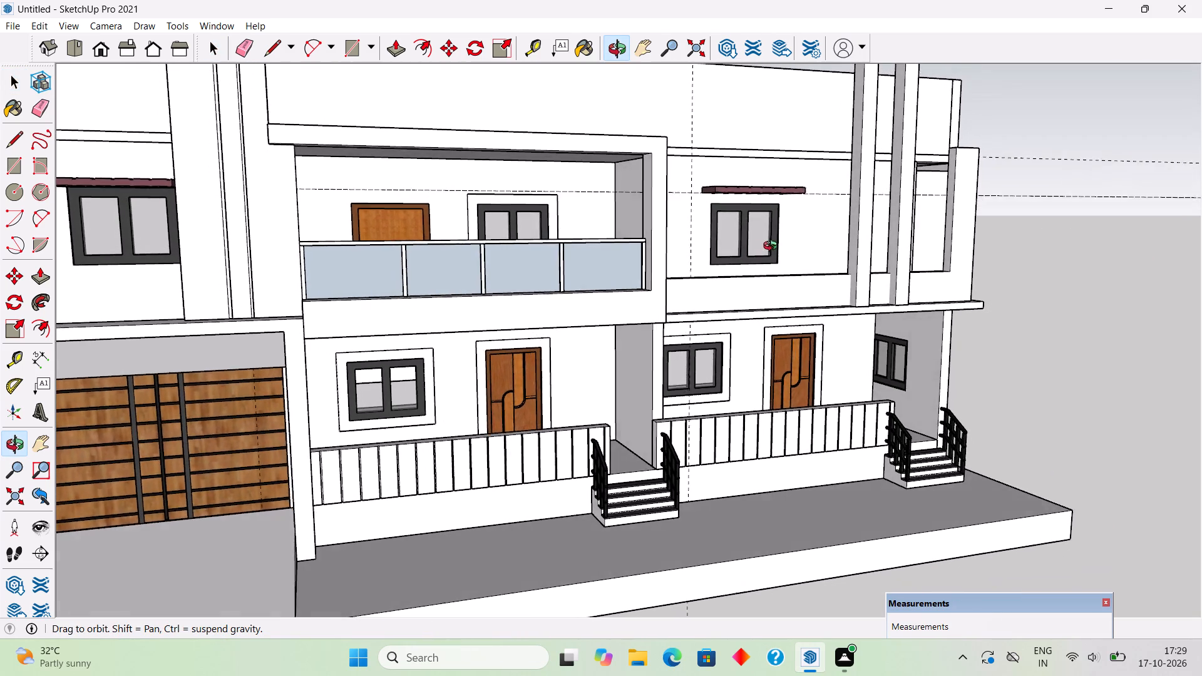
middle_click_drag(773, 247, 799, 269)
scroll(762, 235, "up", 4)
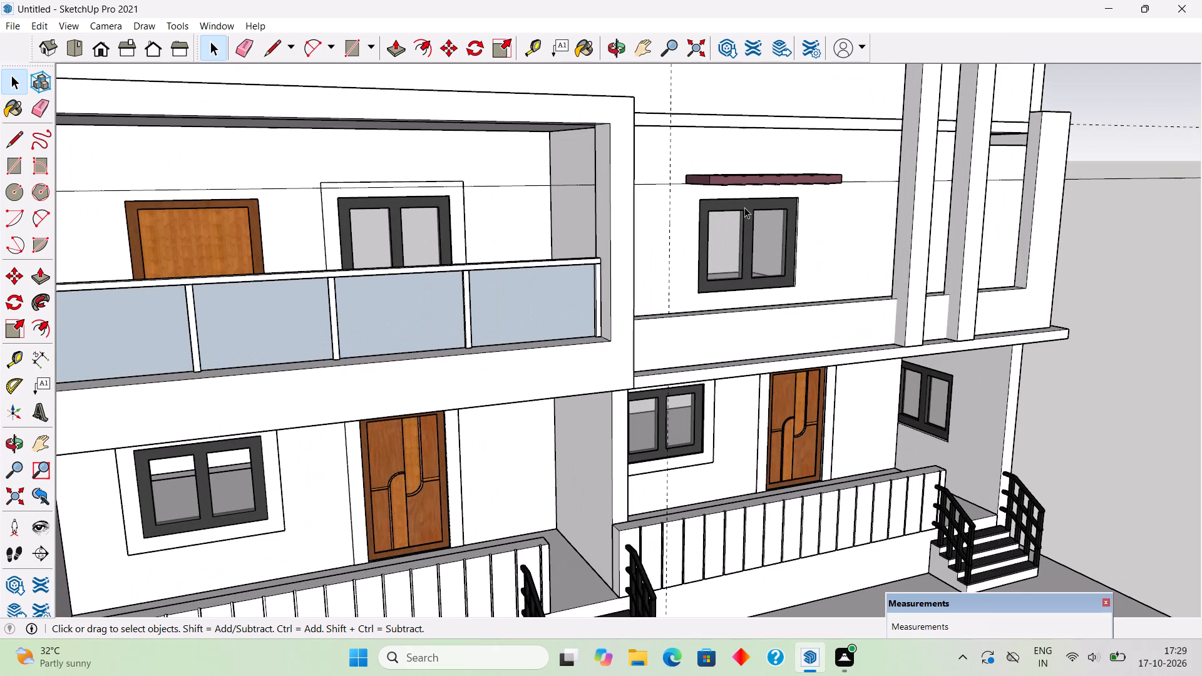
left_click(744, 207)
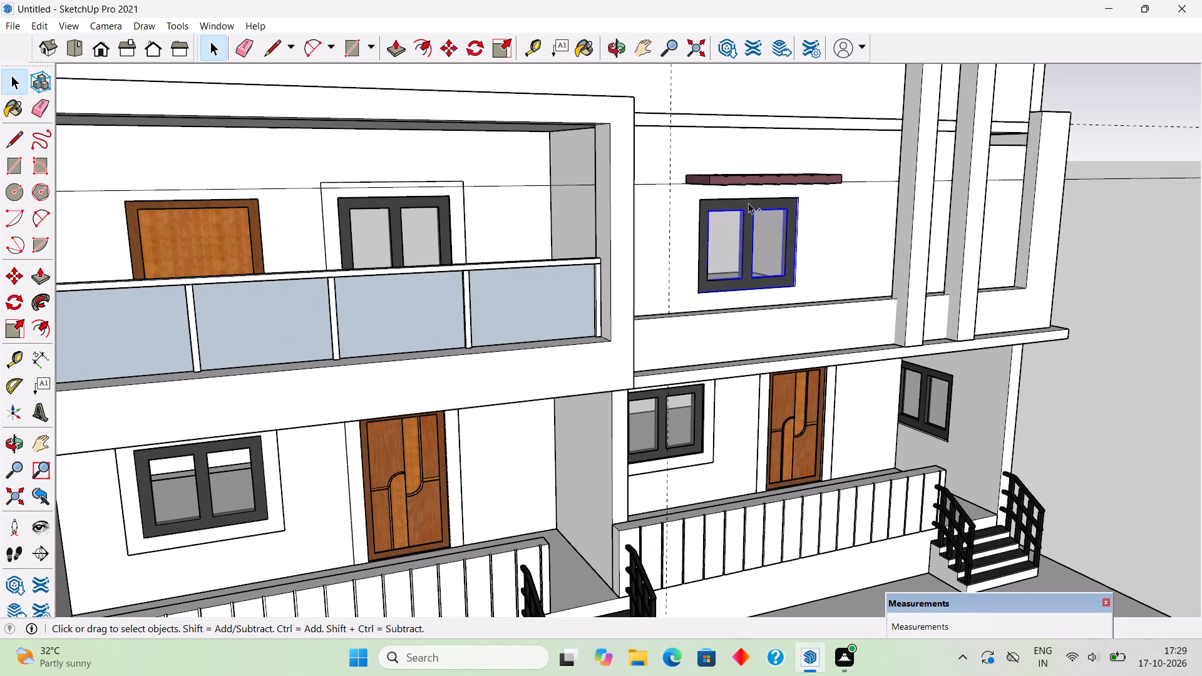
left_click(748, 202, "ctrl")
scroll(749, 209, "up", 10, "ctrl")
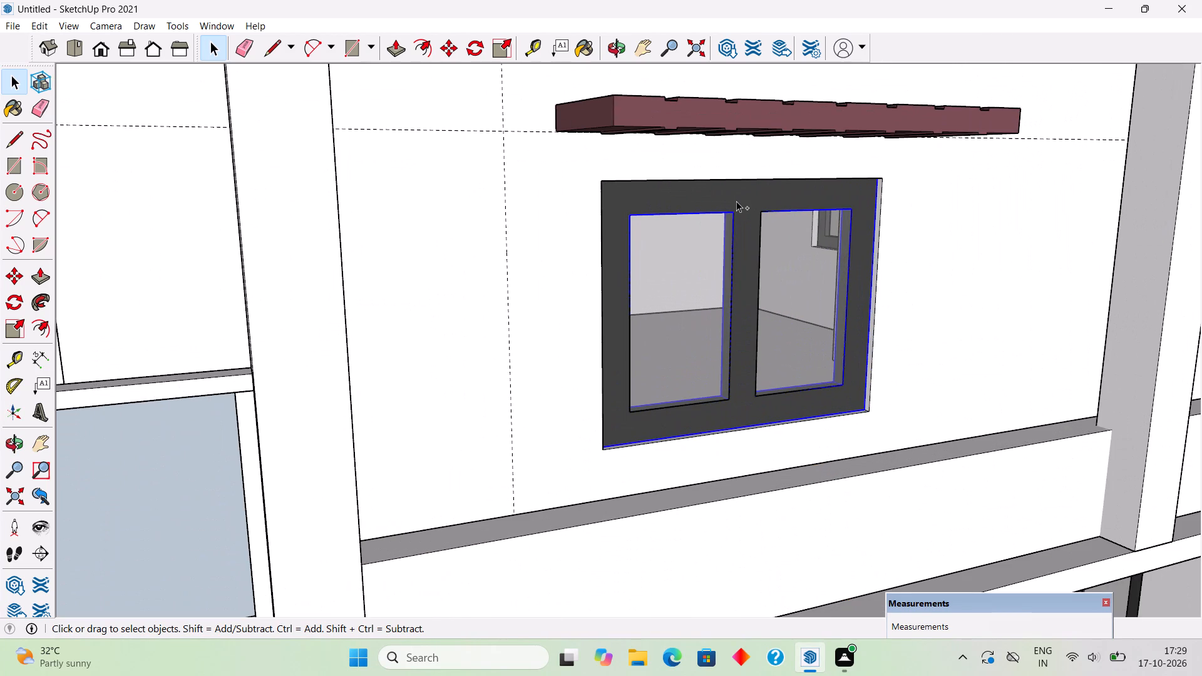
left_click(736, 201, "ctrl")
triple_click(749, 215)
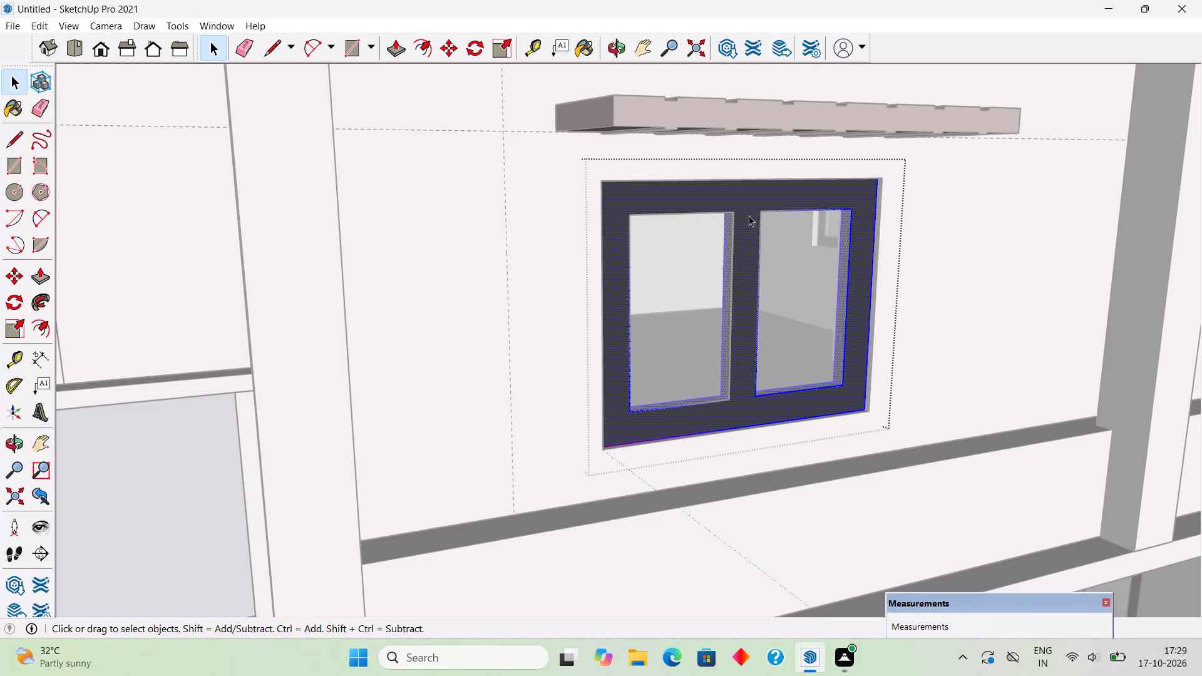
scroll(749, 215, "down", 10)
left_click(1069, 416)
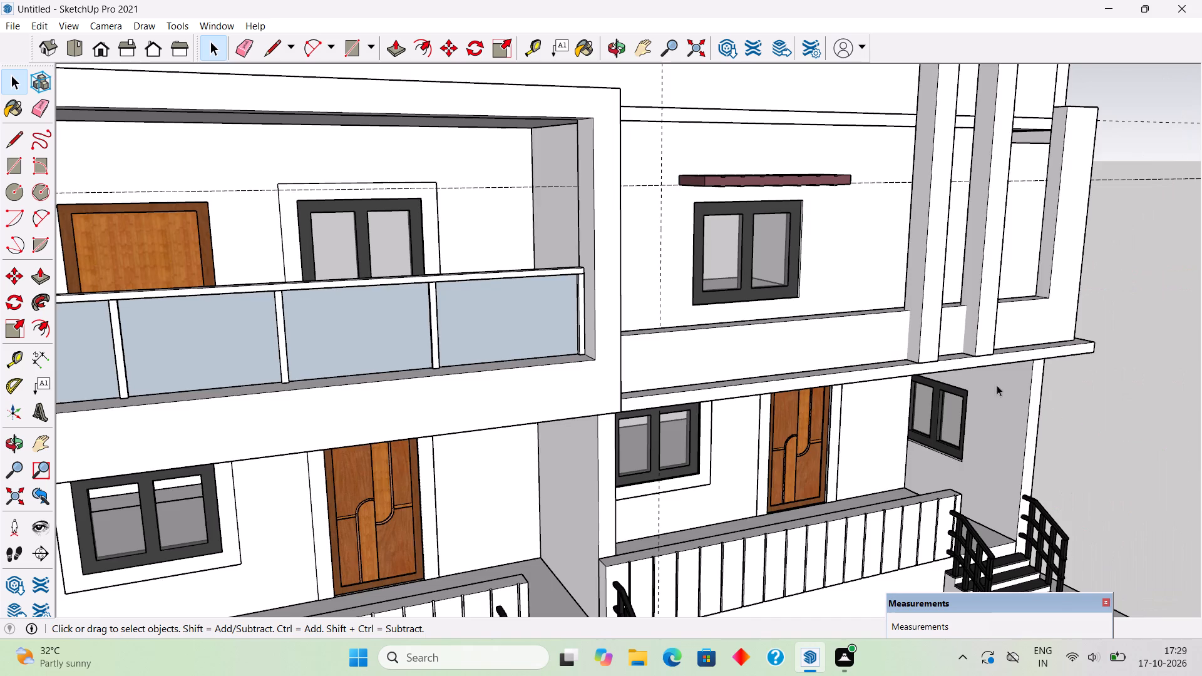
Make a group from the dark two-pane window frame beneath the copied canopy.
left_click(771, 263, "ctrl")
left_click(729, 270, "ctrl")
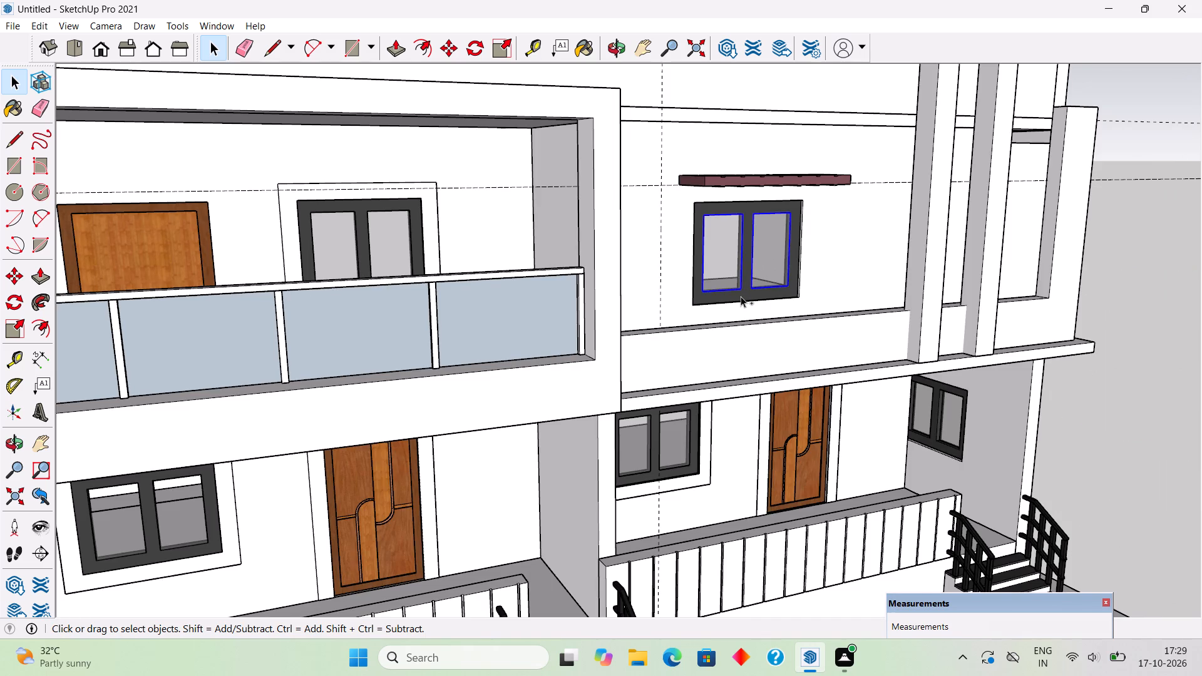
left_click(741, 296, "ctrl")
right_click(741, 296, "ctrl")
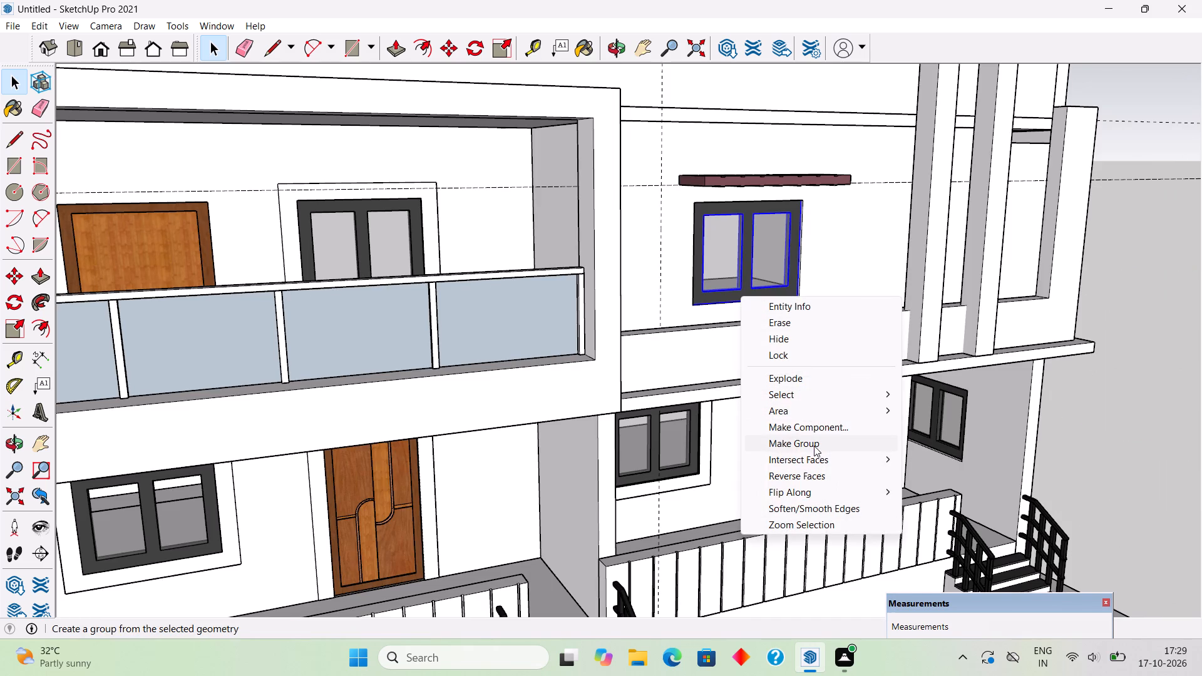
left_click(814, 444)
Raise the top face of the upper-floor window opening beneath the copied canopy by 6".
scroll(726, 226, "up", 8)
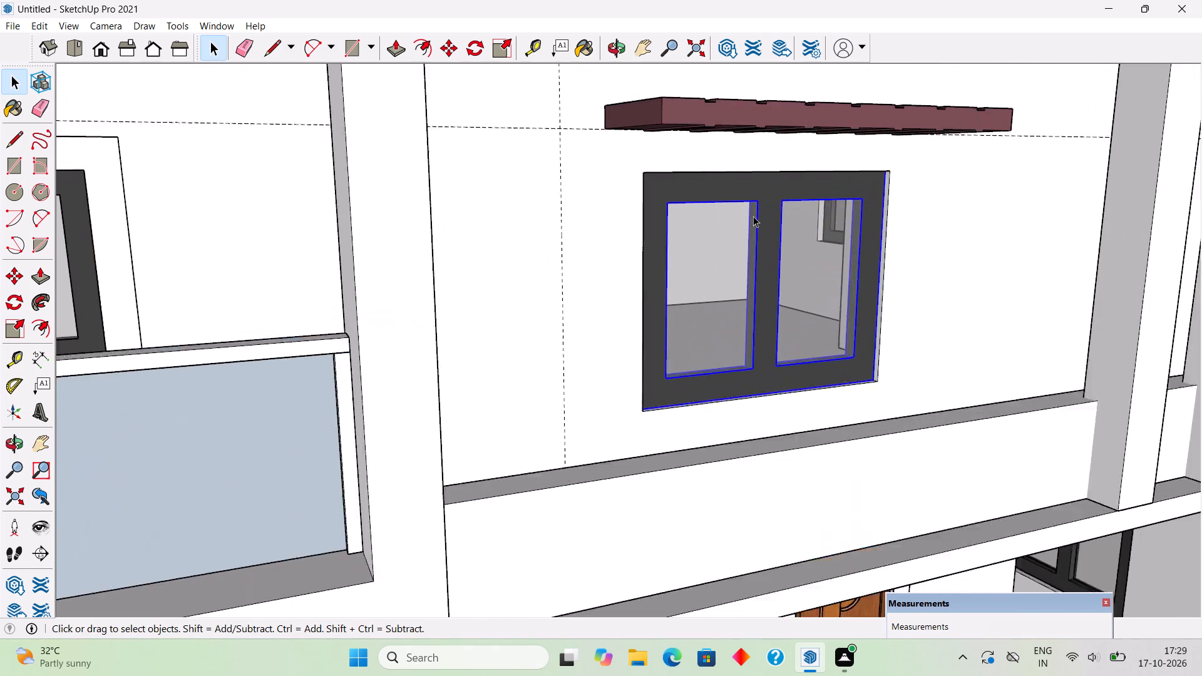
scroll(753, 216, "up", 2)
scroll(908, 417, "up", 4)
scroll(903, 382, "down", 3)
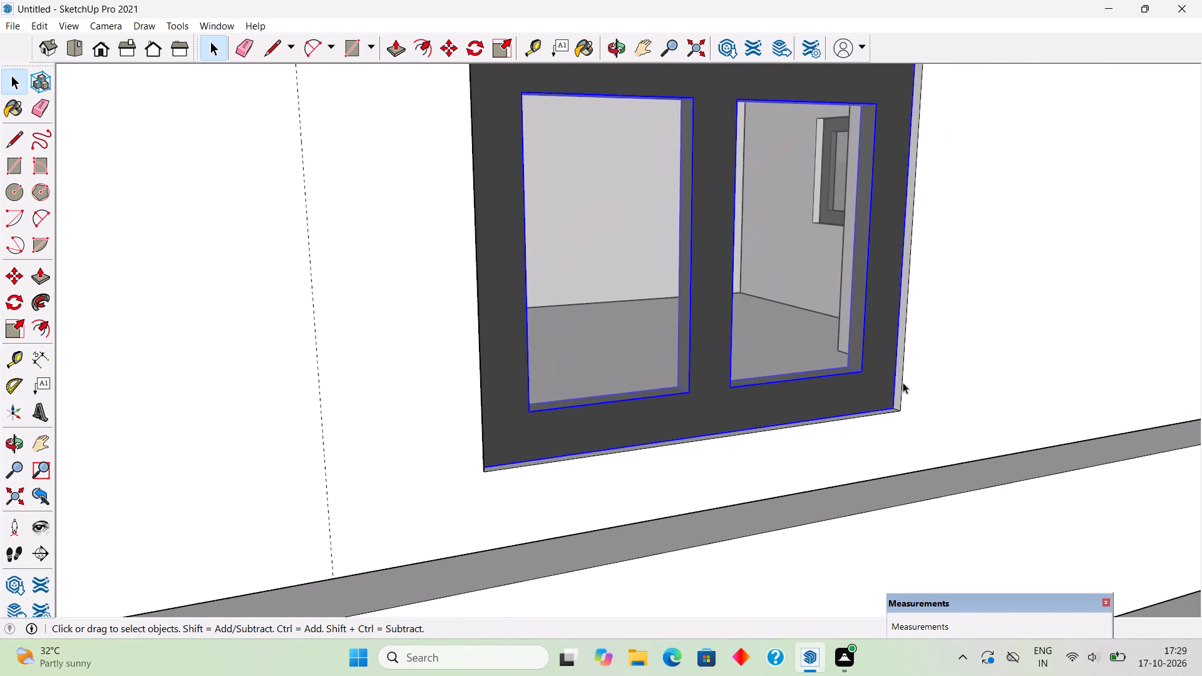
triple_click(923, 377)
scroll(904, 341, "down", 5)
middle_click_drag(877, 264, 845, 153)
scroll(845, 153, "down", 9)
scroll(816, 87, "up", 10)
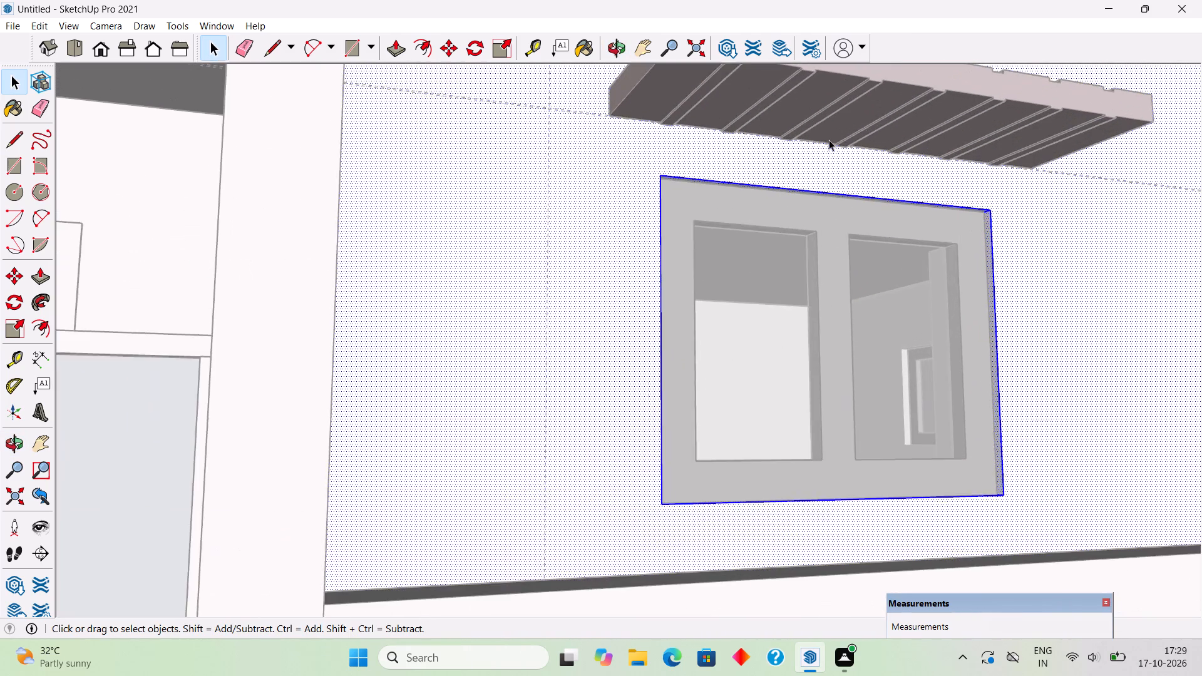
scroll(829, 140, "up", 5)
middle_click_drag(823, 182, 819, 141)
scroll(828, 178, "up", 5)
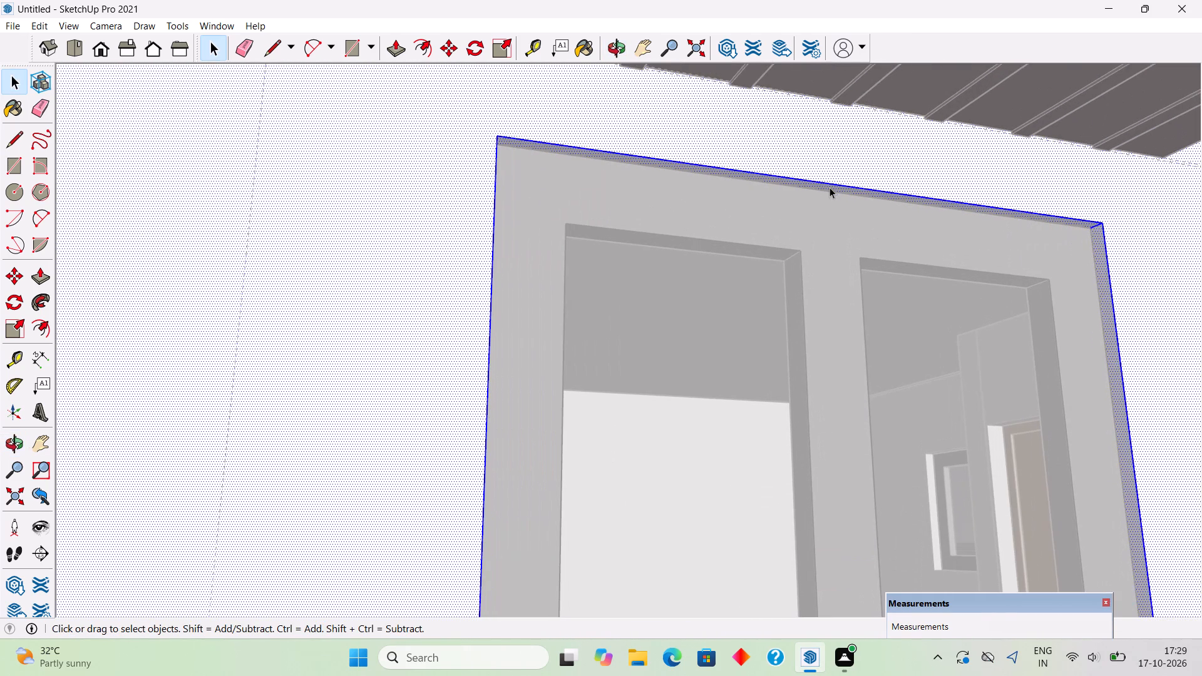
key("p")
left_click(833, 187)
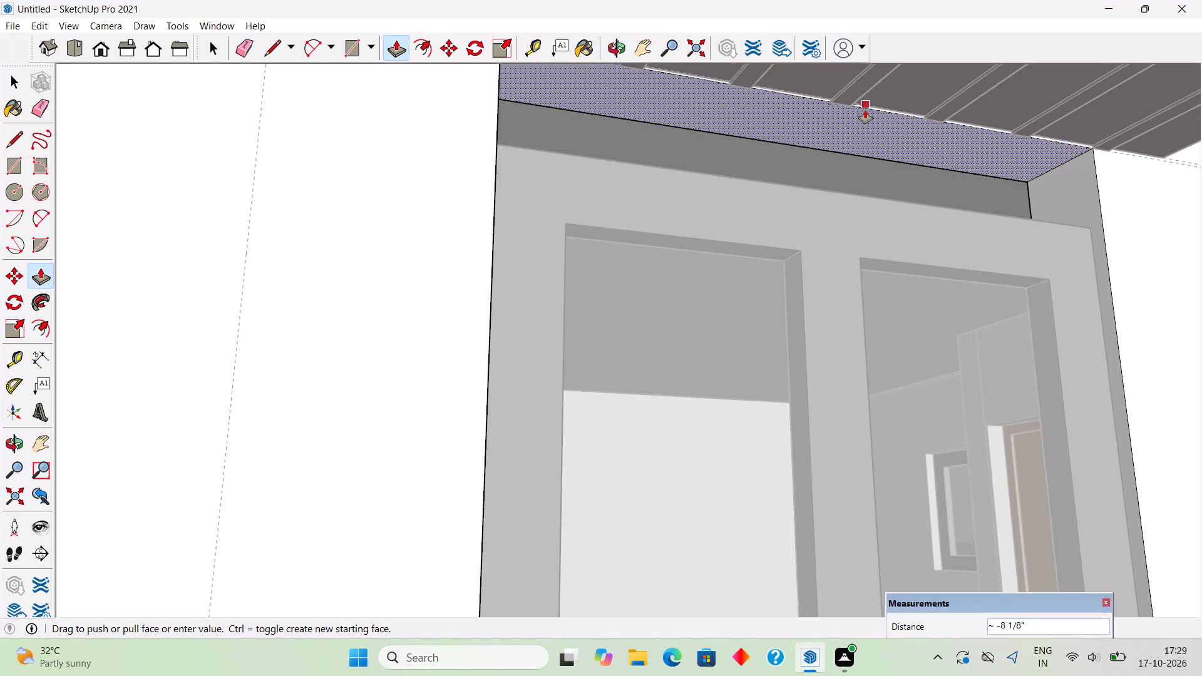
type("6\"")
key("Return")
scroll(868, 135, "down", 4)
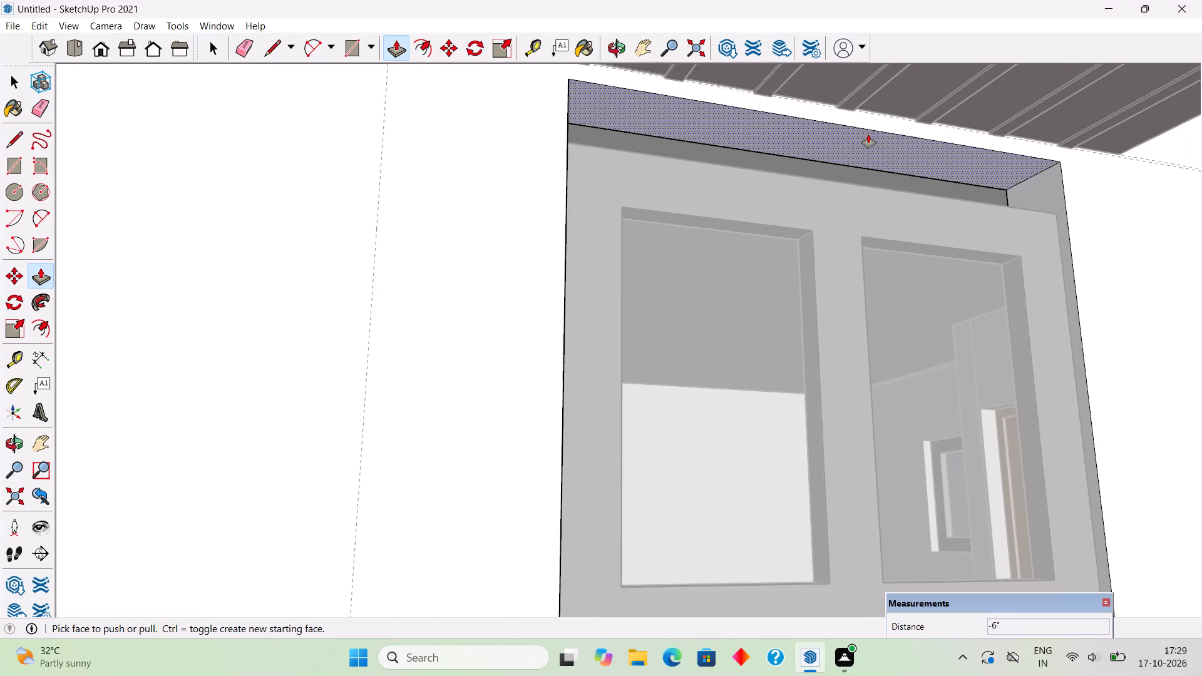
scroll(868, 135, "down", 4)
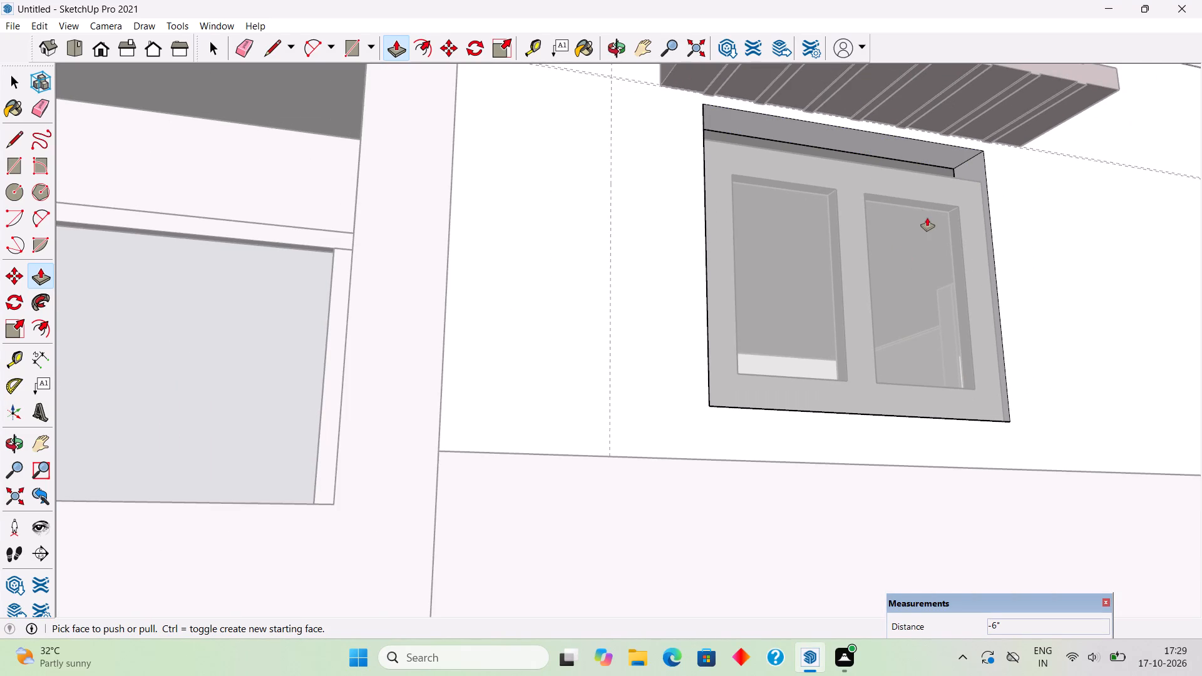
key("space")
scroll(927, 218, "down", 10)
scroll(1054, 242, "down", 7)
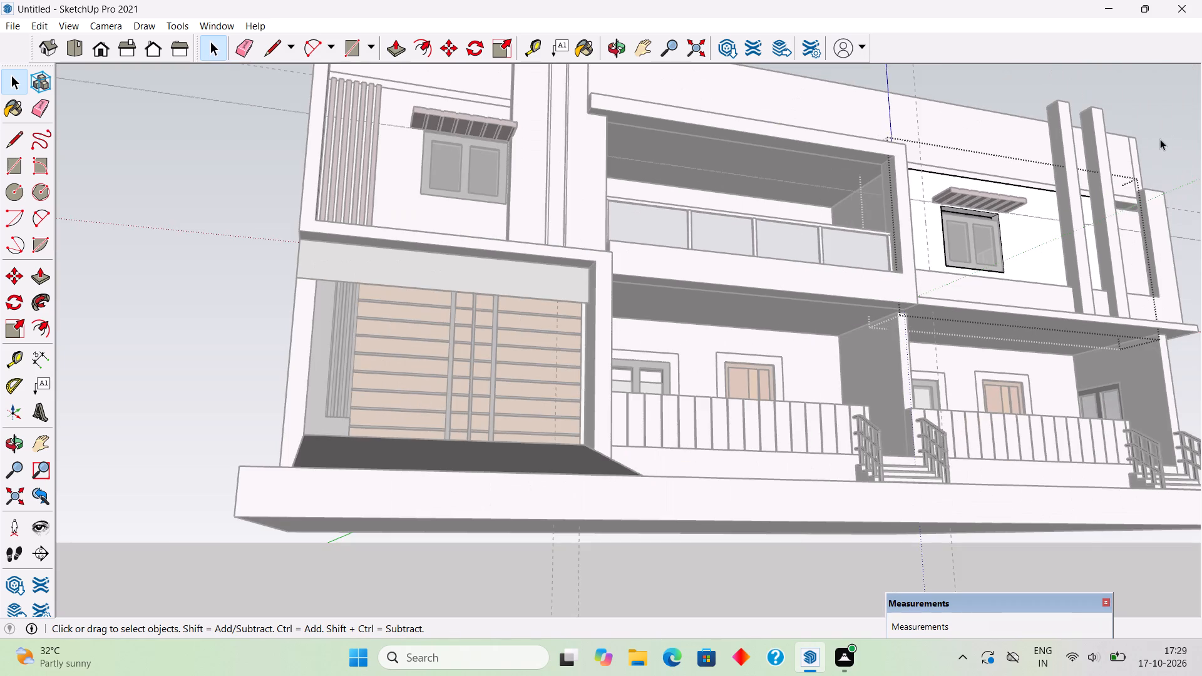
left_click(1160, 139)
Move the dark two-pane window frame up 6" inside the heightened opening.
scroll(999, 223, "up", 9)
middle_click_drag(999, 244, 999, 286)
scroll(990, 290, "up", 5)
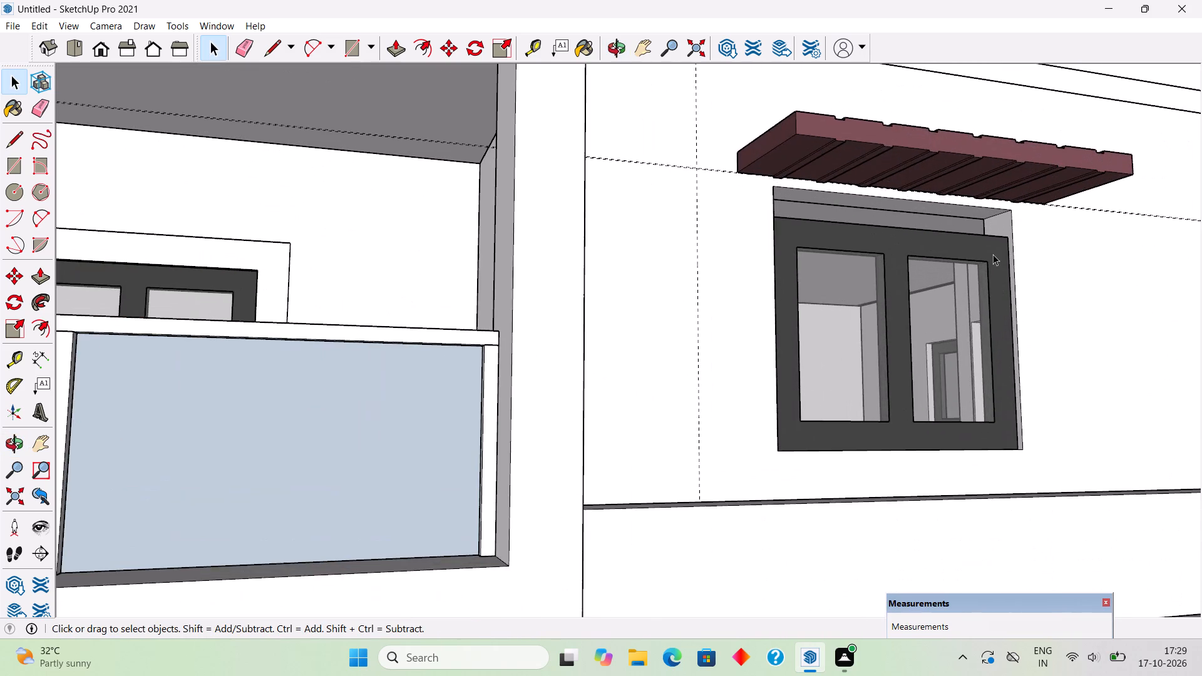
left_click(993, 254)
scroll(997, 251, "up", 5)
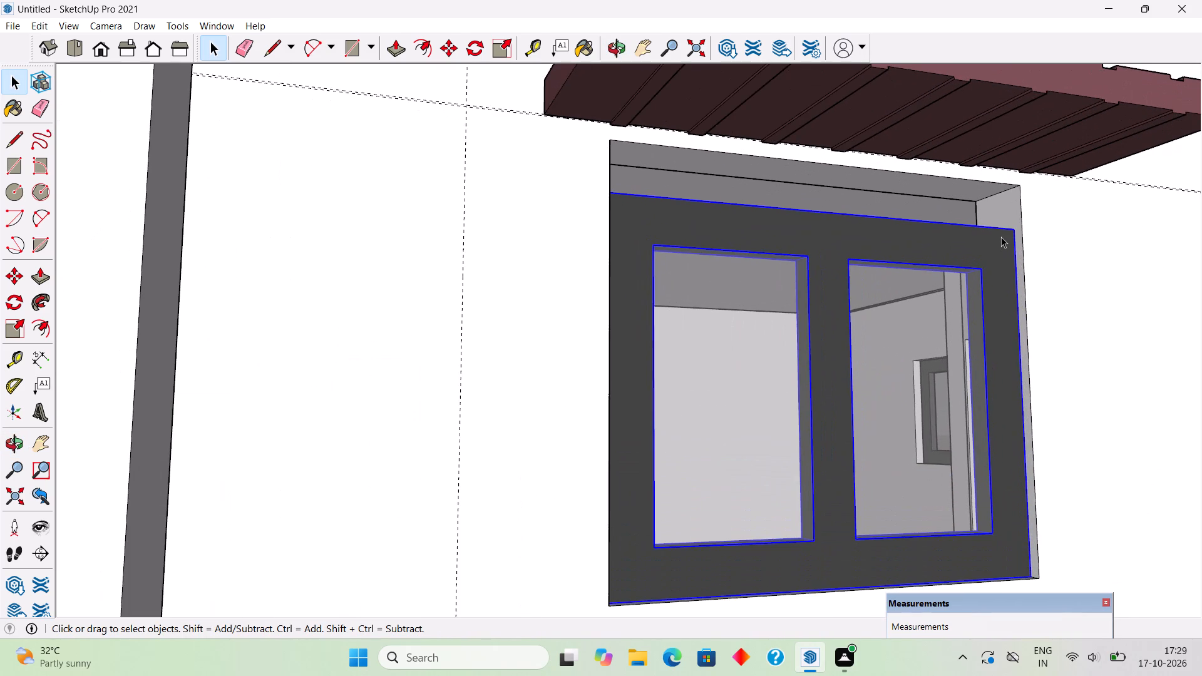
key("m")
left_click(1012, 232)
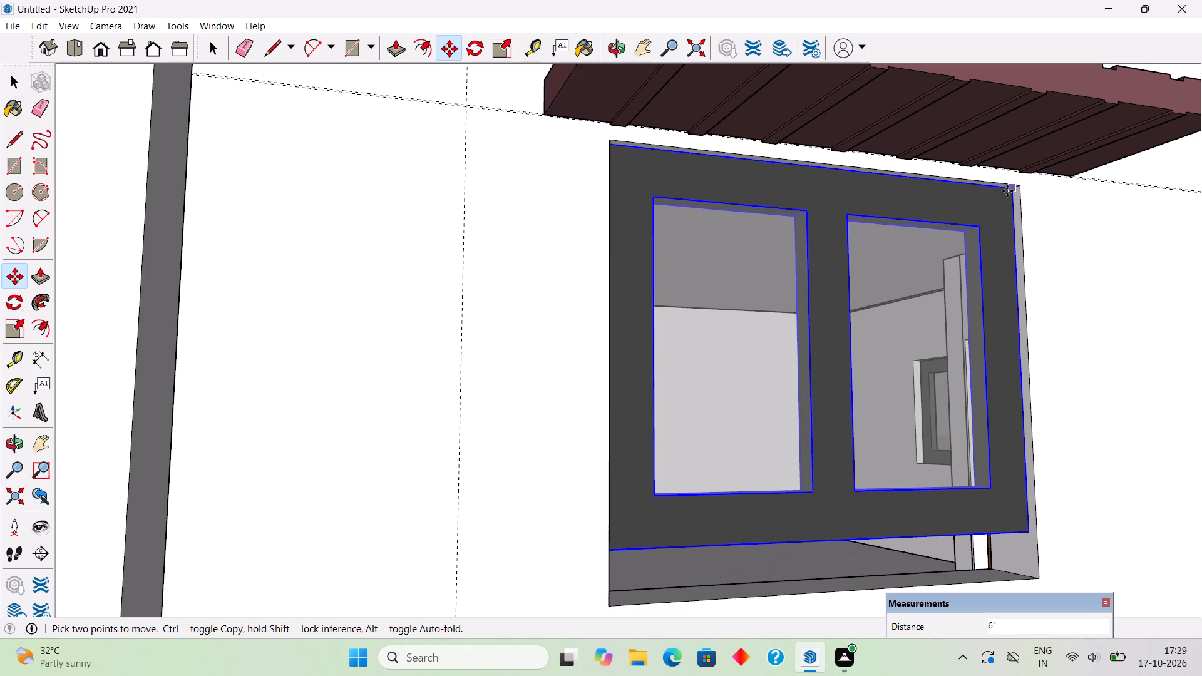
type("6\"")
key("Return")
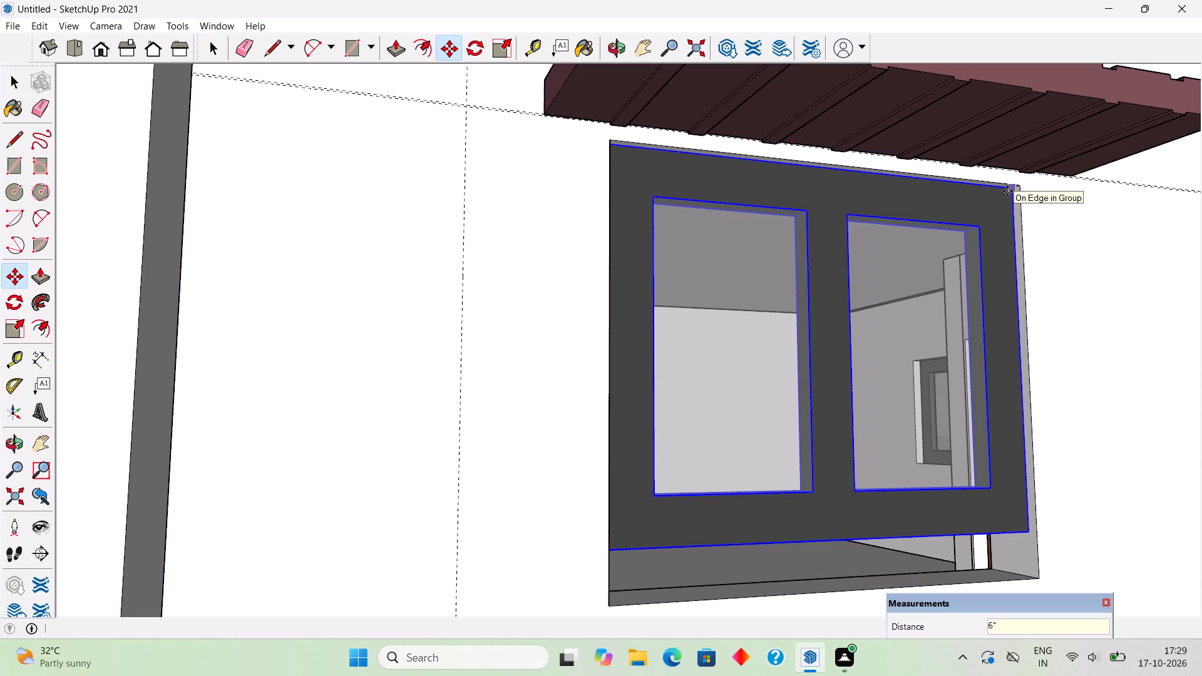
key("space")
Raise the bottom face of the window opening 6" to meet the frame's lower edge.
scroll(1003, 202, "down", 1)
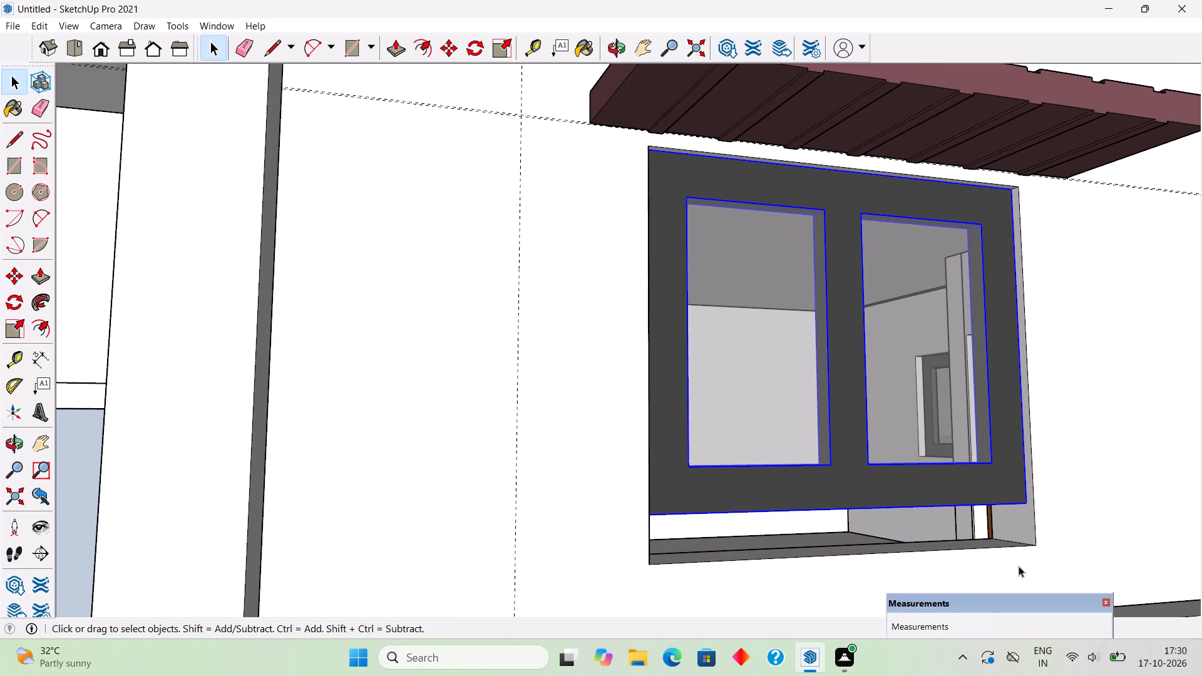
triple_click(1019, 566)
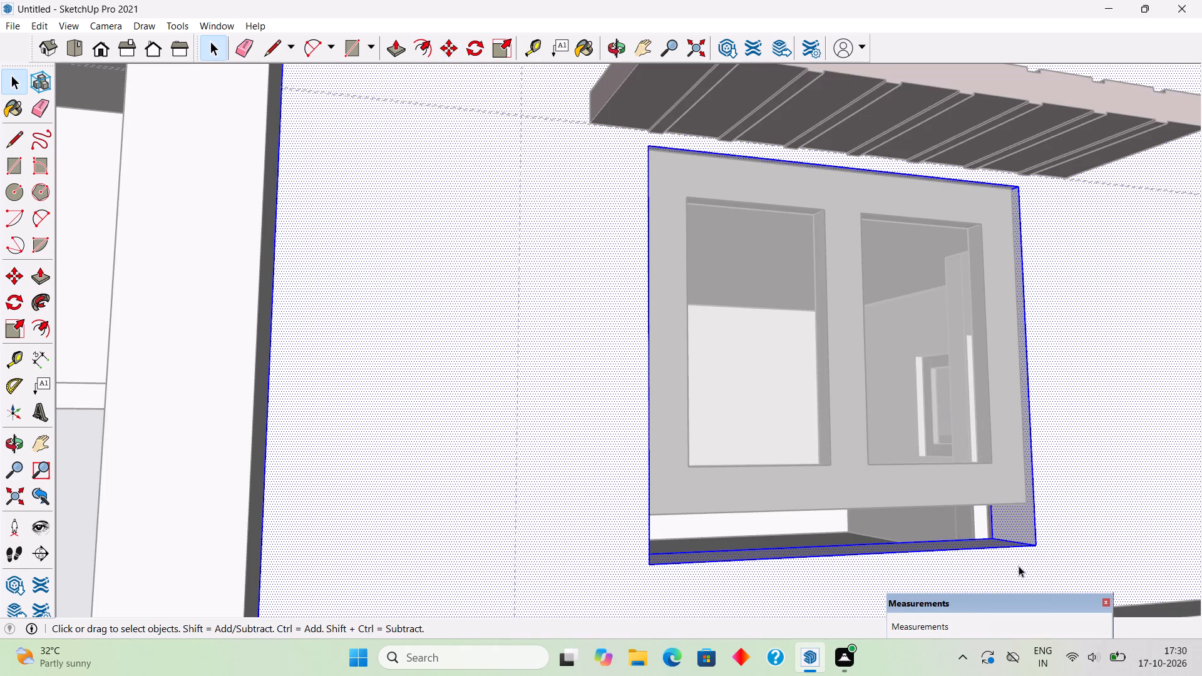
key("p")
left_click(1002, 541)
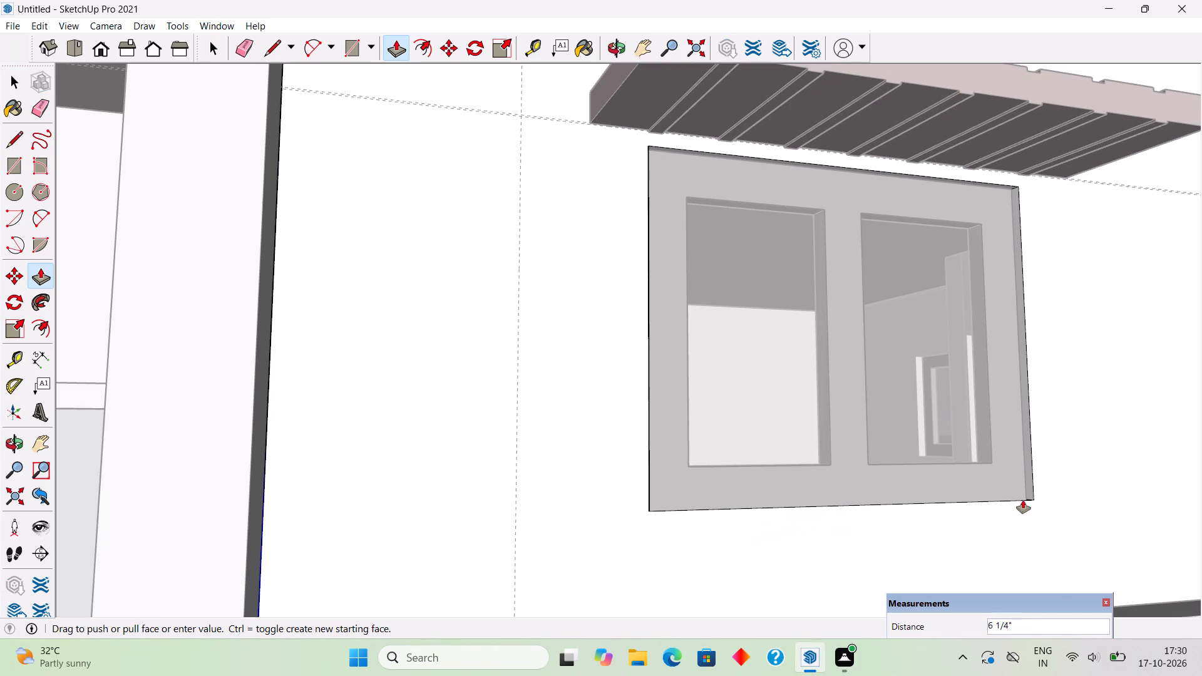
type("6\"")
key("Return")
key("space")
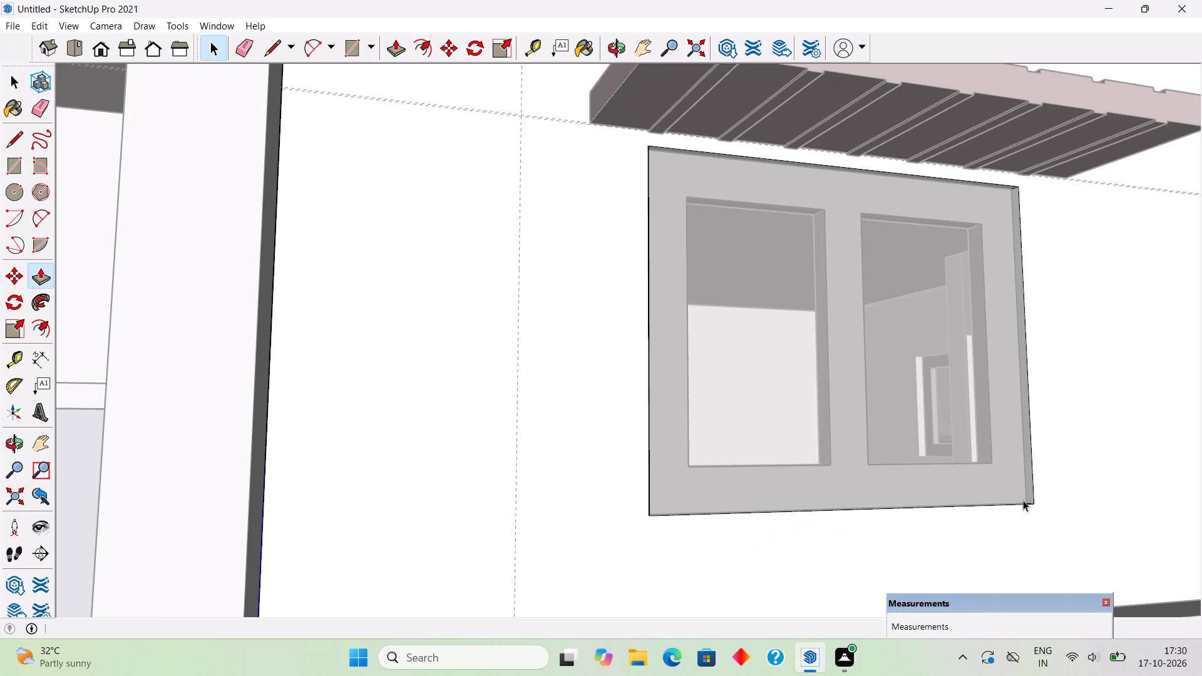
scroll(900, 388, "down", 4)
scroll(820, 315, "down", 6)
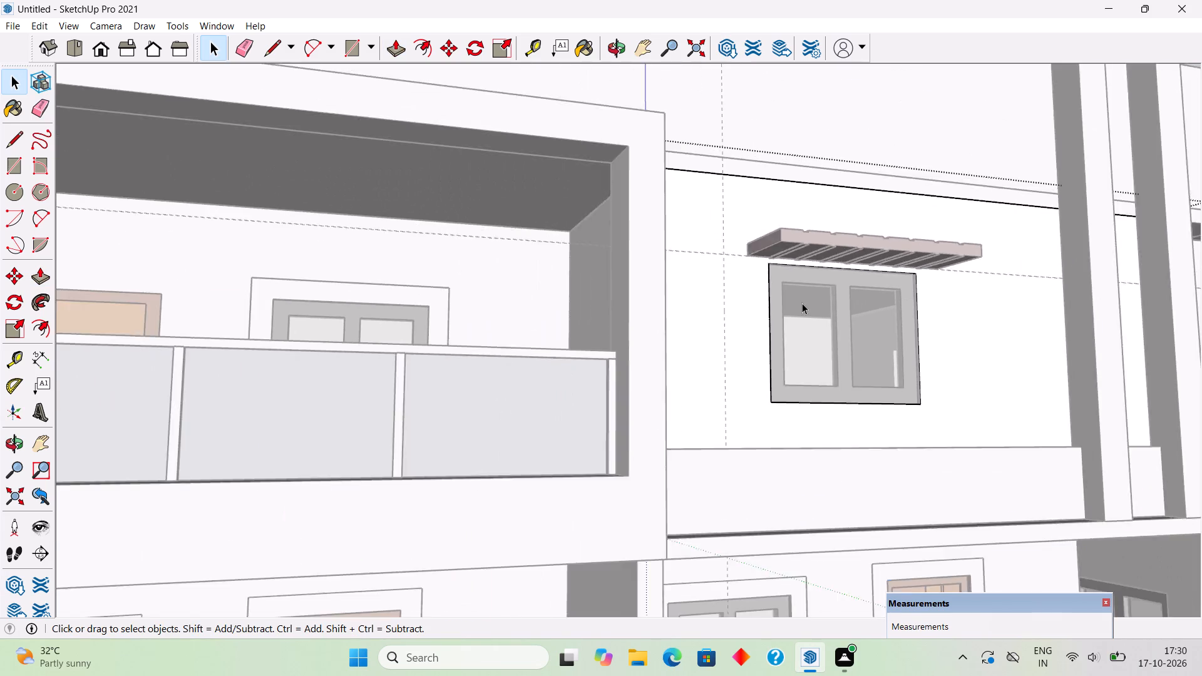
scroll(802, 303, "down", 12)
left_click(1029, 367)
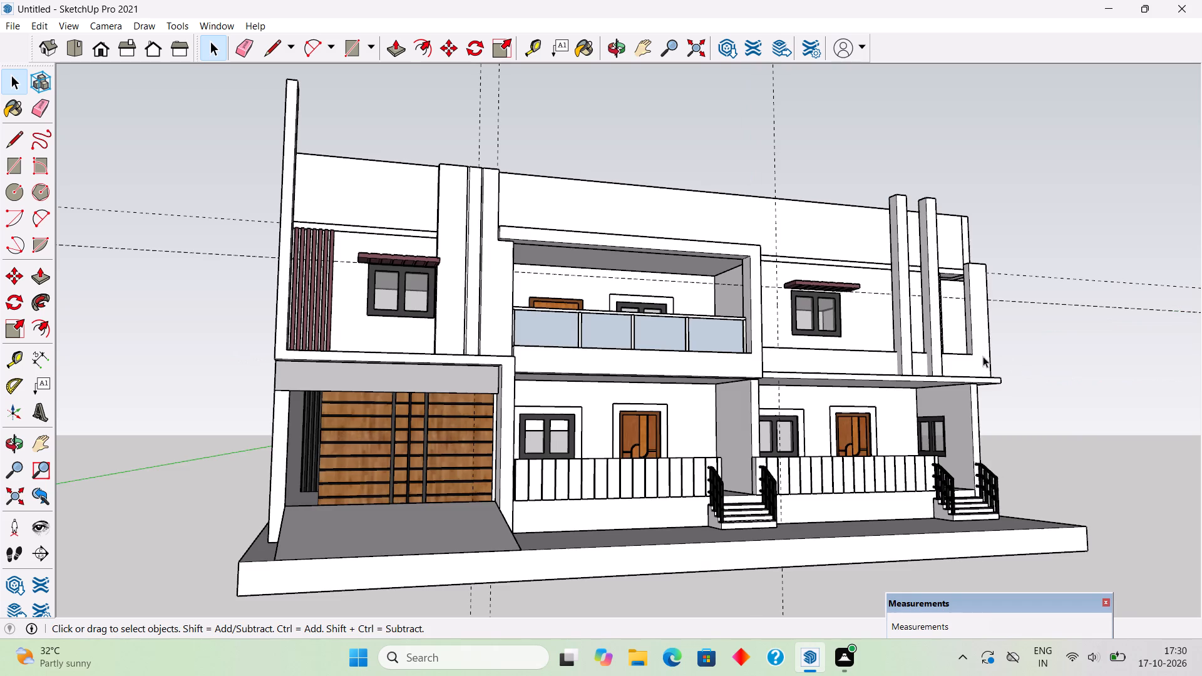
Add a guide along the window frame's top edge and lower the canopy about 1 3/4" onto it.
middle_click_drag(914, 381, 931, 440)
scroll(861, 327, "up", 8)
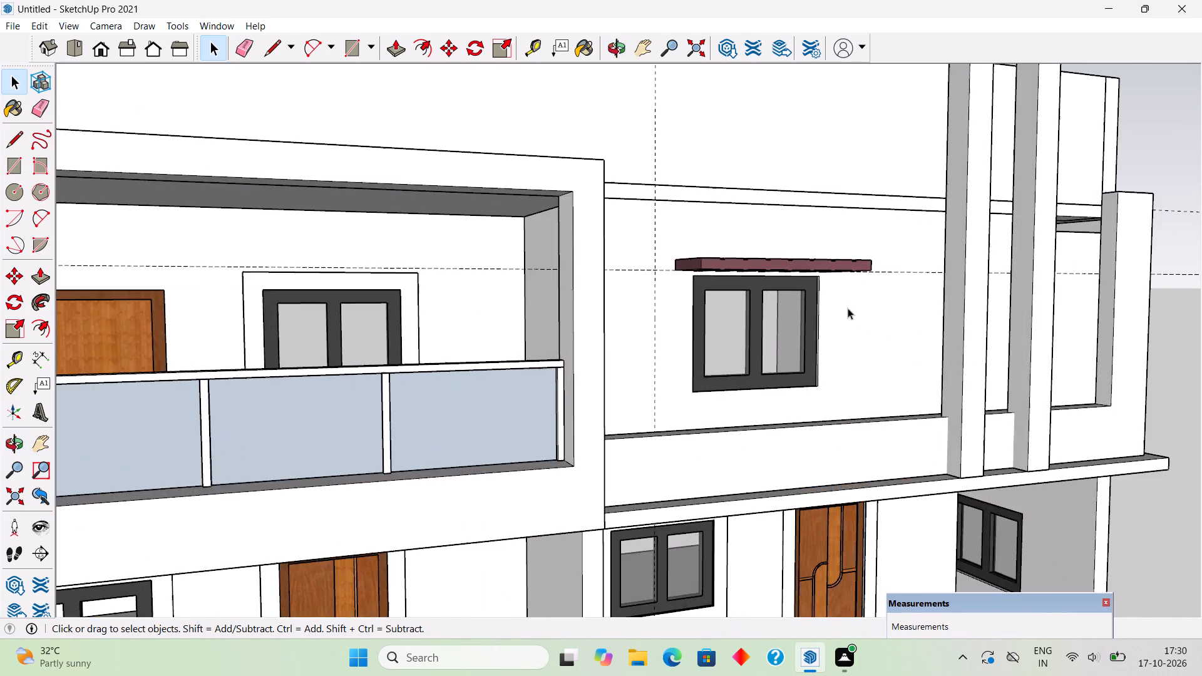
scroll(848, 308, "up", 7)
scroll(801, 216, "up", 1)
middle_click_drag(818, 175, 874, 147)
scroll(660, 202, "up", 4)
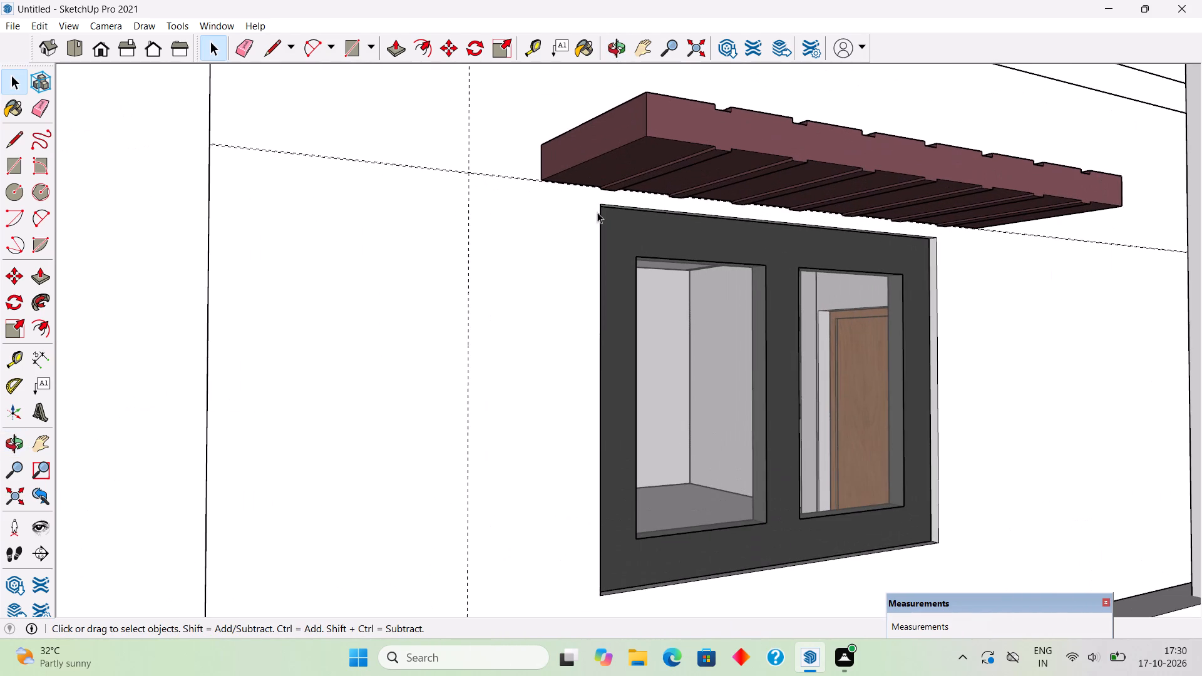
left_click(554, 172)
middle_click_drag(565, 182, 686, 220)
scroll(608, 210, "up", 4)
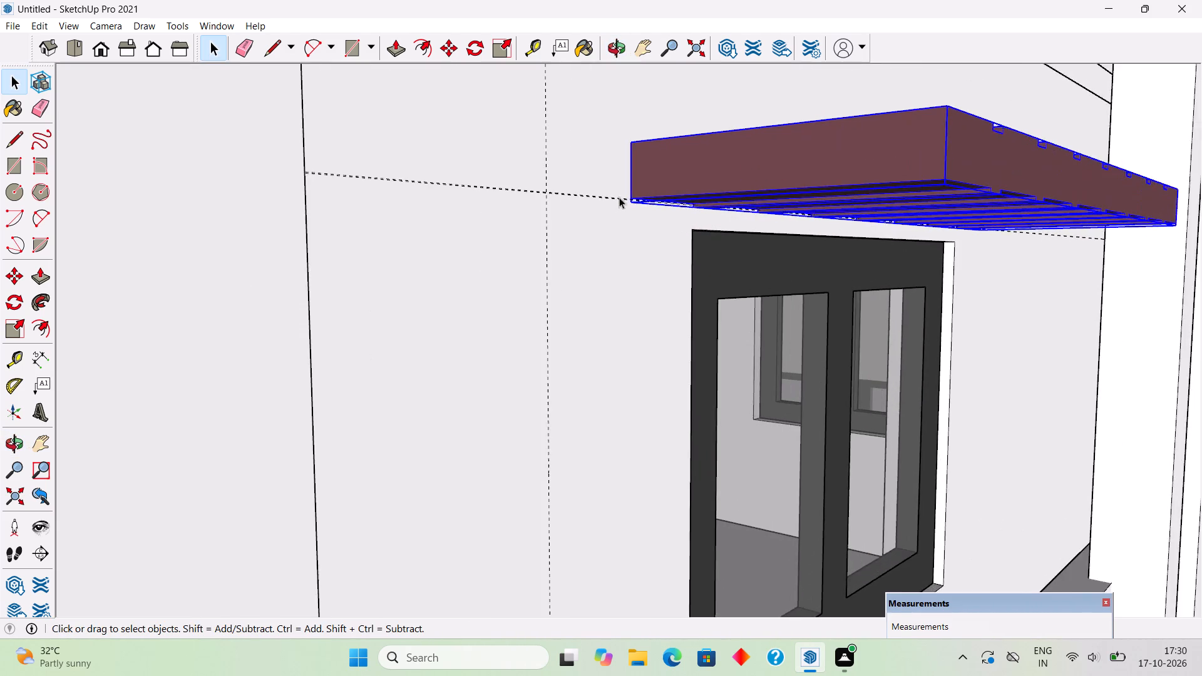
scroll(622, 197, "up", 2)
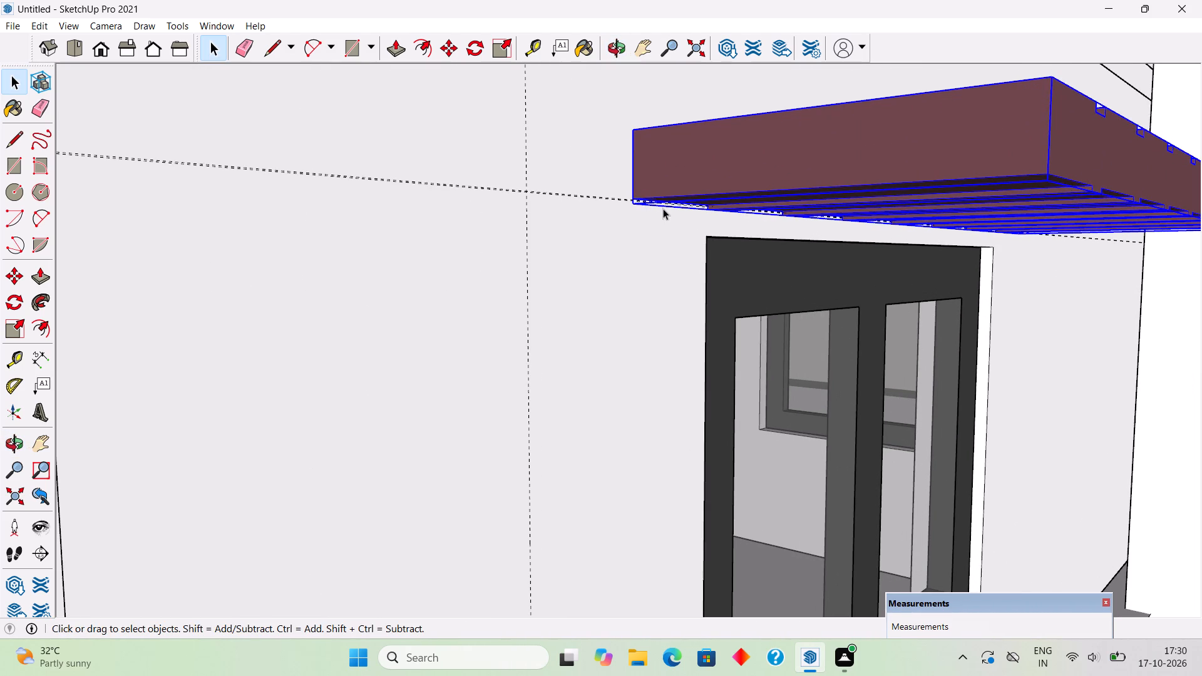
key("t")
scroll(744, 222, "up", 3)
double_click(747, 241)
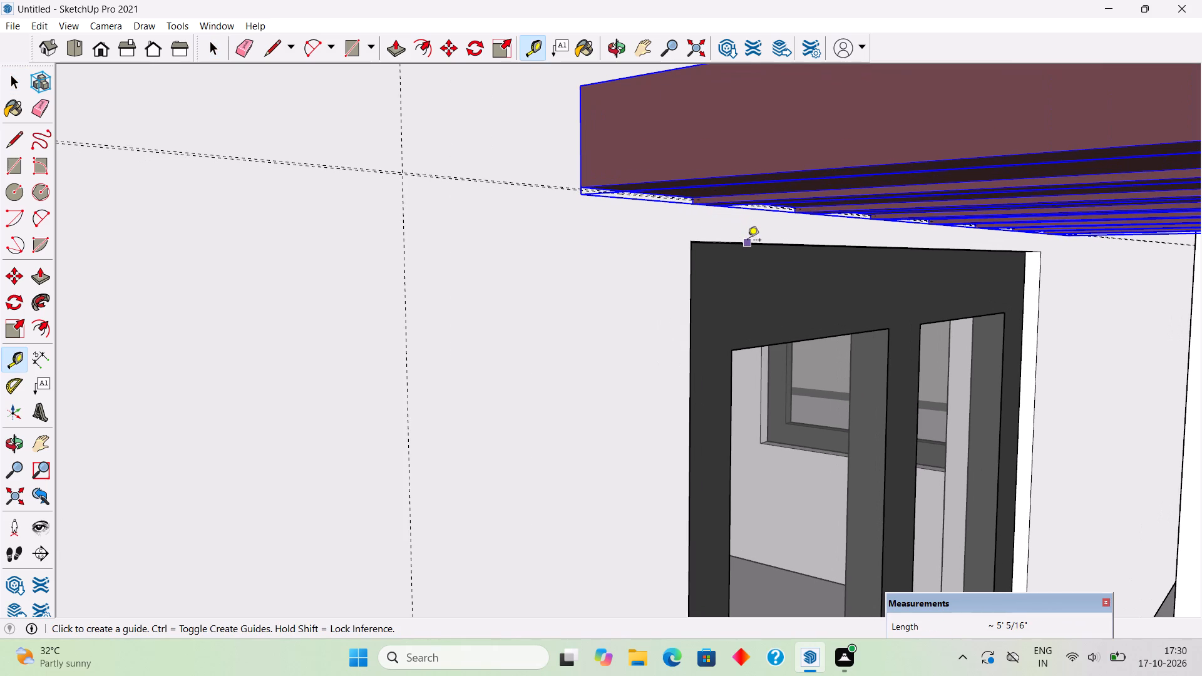
key("m")
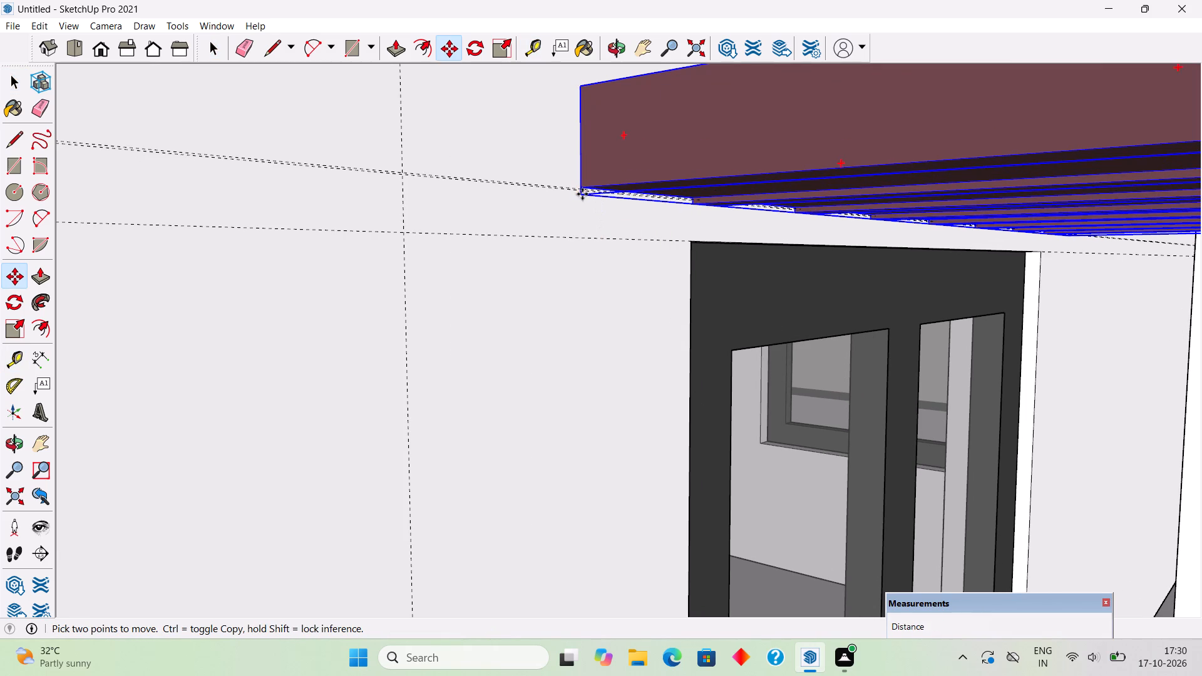
left_click(582, 194)
left_click(583, 232)
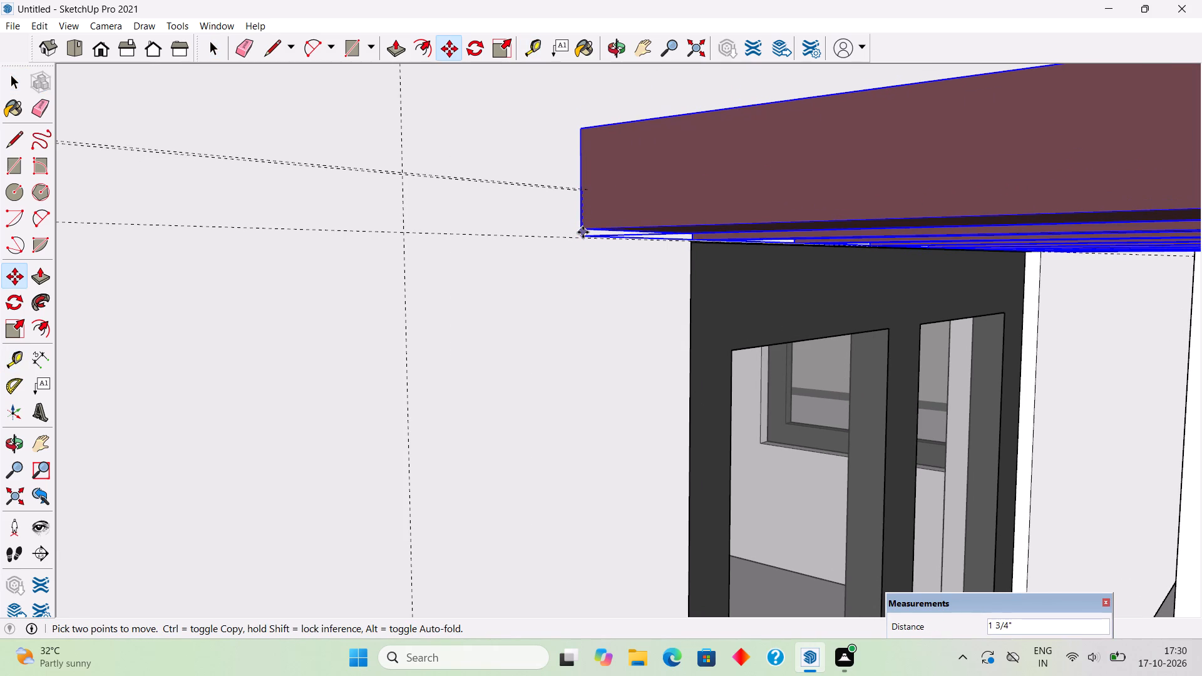
key("space")
Examine the lowered canopy and raised window against the full front facade from several angles.
scroll(583, 232, "down", 20)
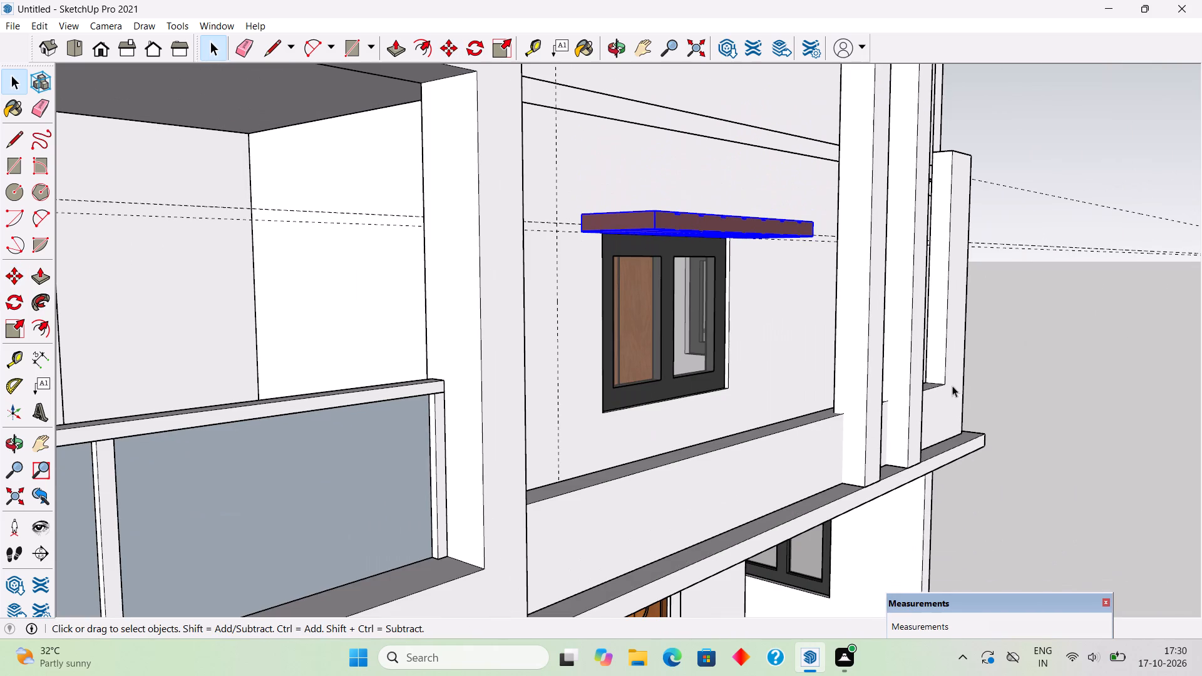
middle_click(1038, 382)
middle_click_drag(903, 346, 712, 270)
scroll(903, 346, "down", 1)
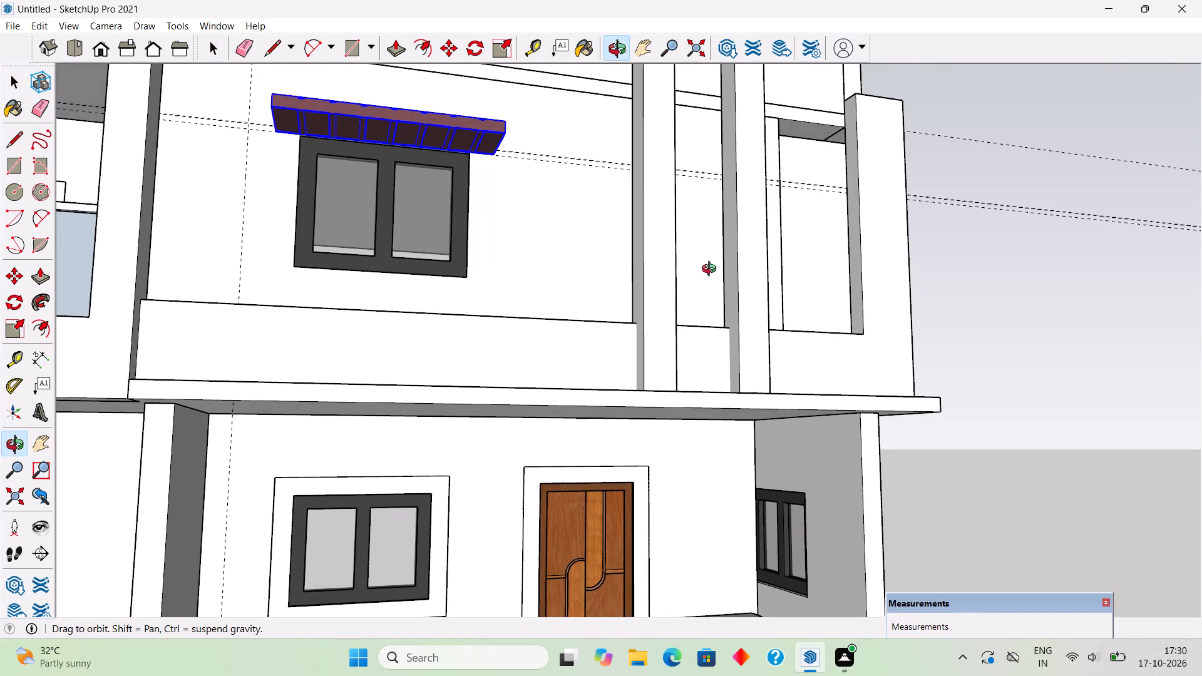
middle_click_drag(712, 270, 715, 283)
scroll(715, 283, "down", 3)
key("space")
left_click(915, 341)
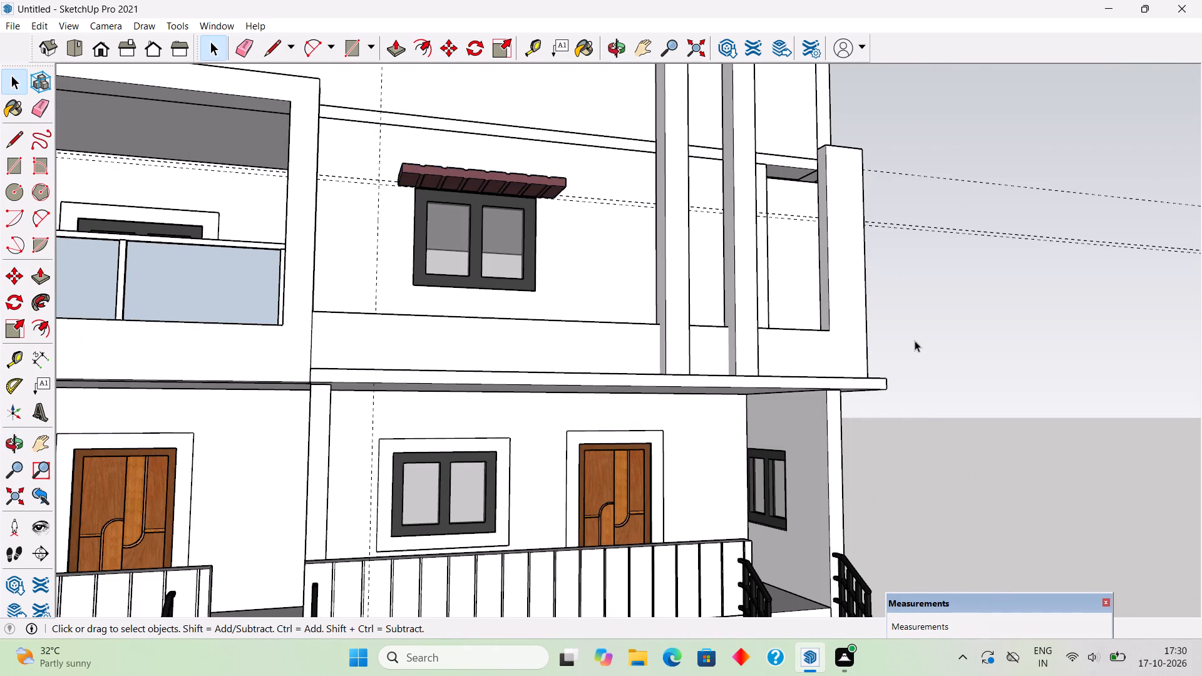
scroll(915, 341, "down", 5)
middle_click_drag(848, 330, 810, 384)
scroll(809, 385, "down", 1)
scroll(759, 344, "down", 4)
middle_click_drag(747, 351, 693, 359)
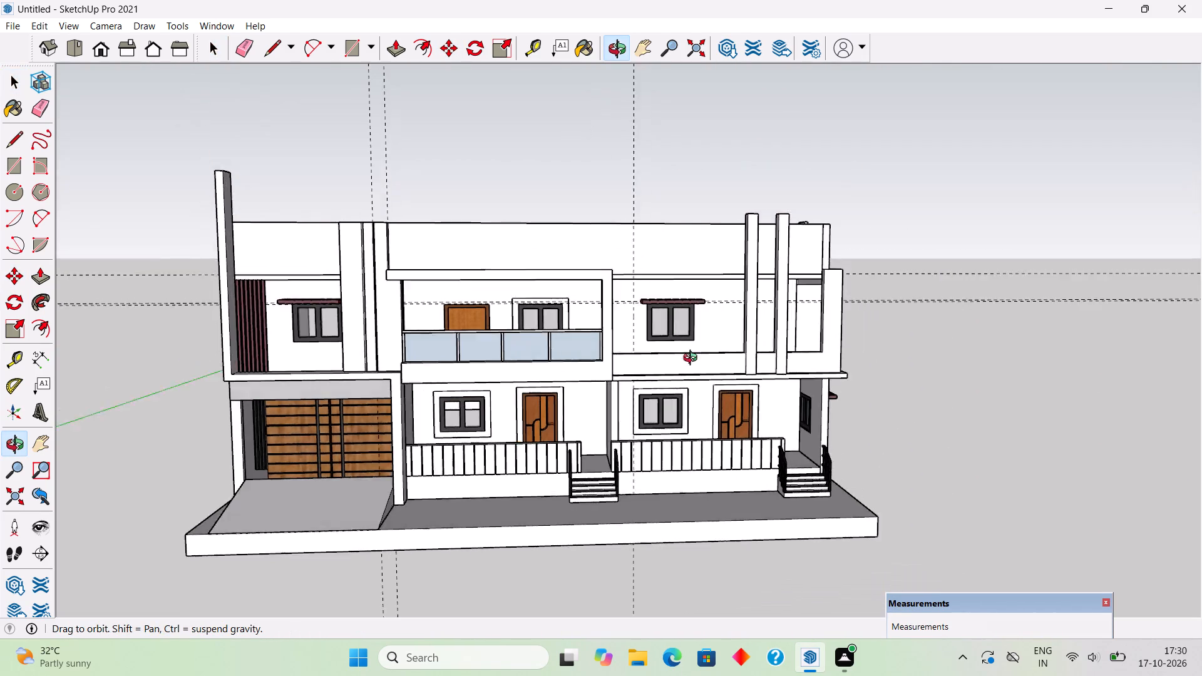
middle_click_drag(693, 359, 746, 292)
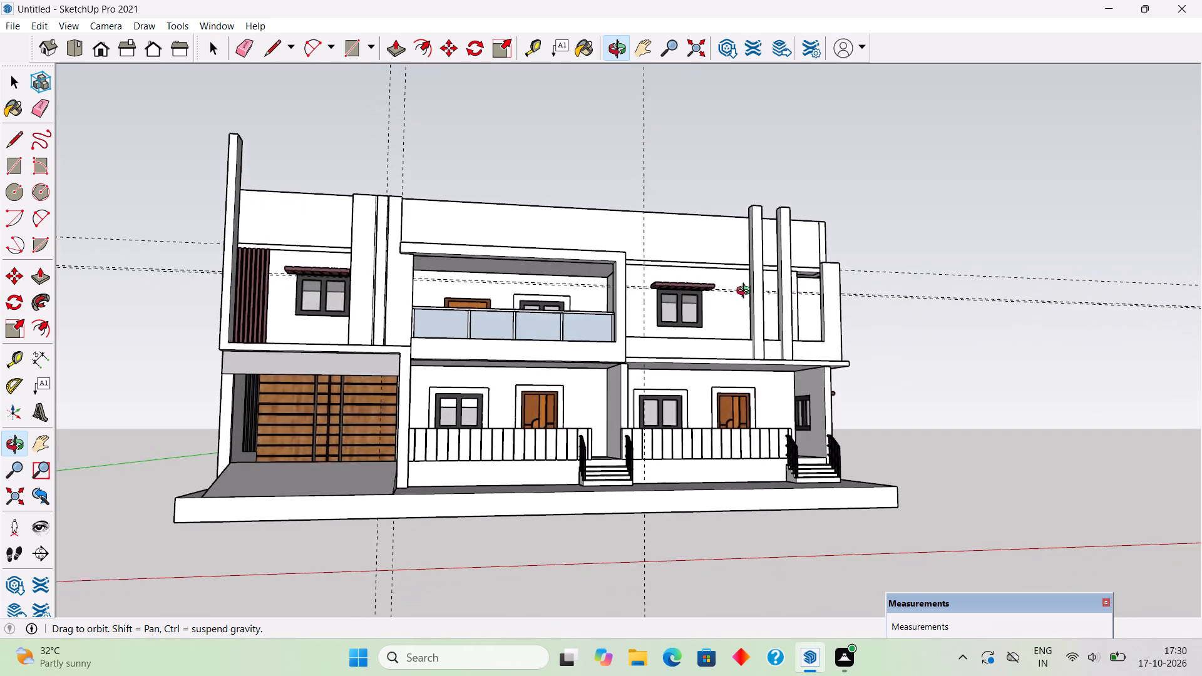
middle_click_drag(746, 292, 818, 290)
Push the end face of the upper-floor window canopy, on the side facing the twin pillars, inward about 11/16".
scroll(689, 284, "up", 15)
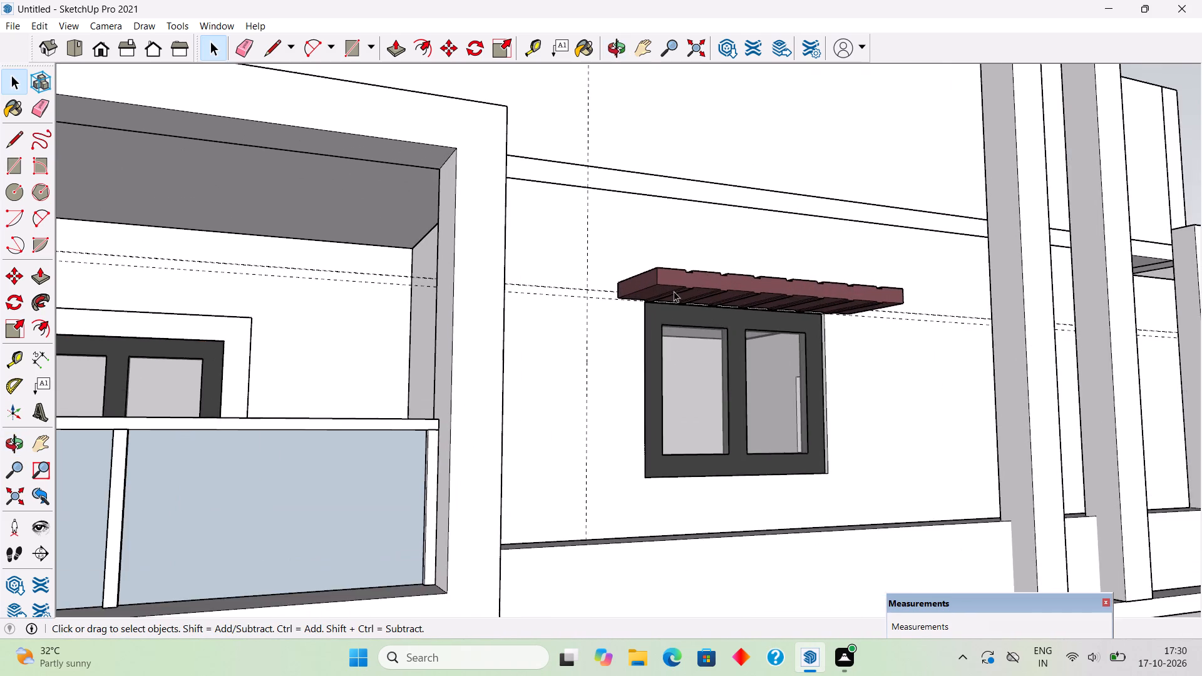
scroll(675, 291, "up", 4)
middle_click_drag(823, 292, 608, 178)
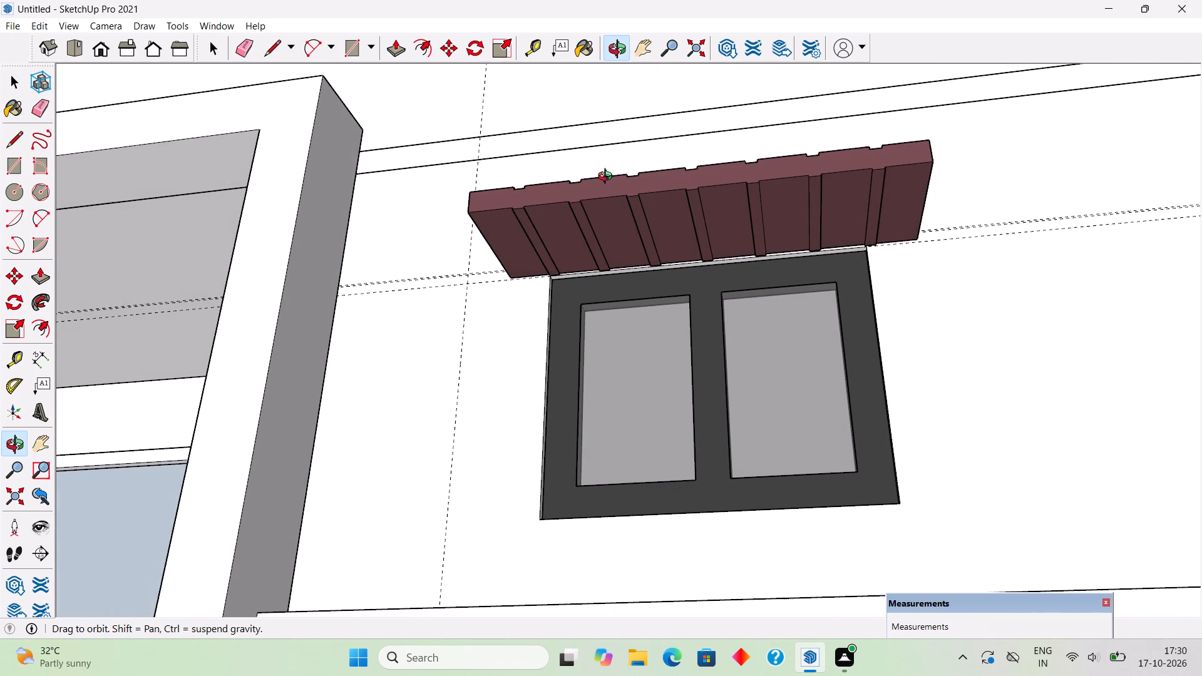
middle_click_drag(608, 178, 607, 195)
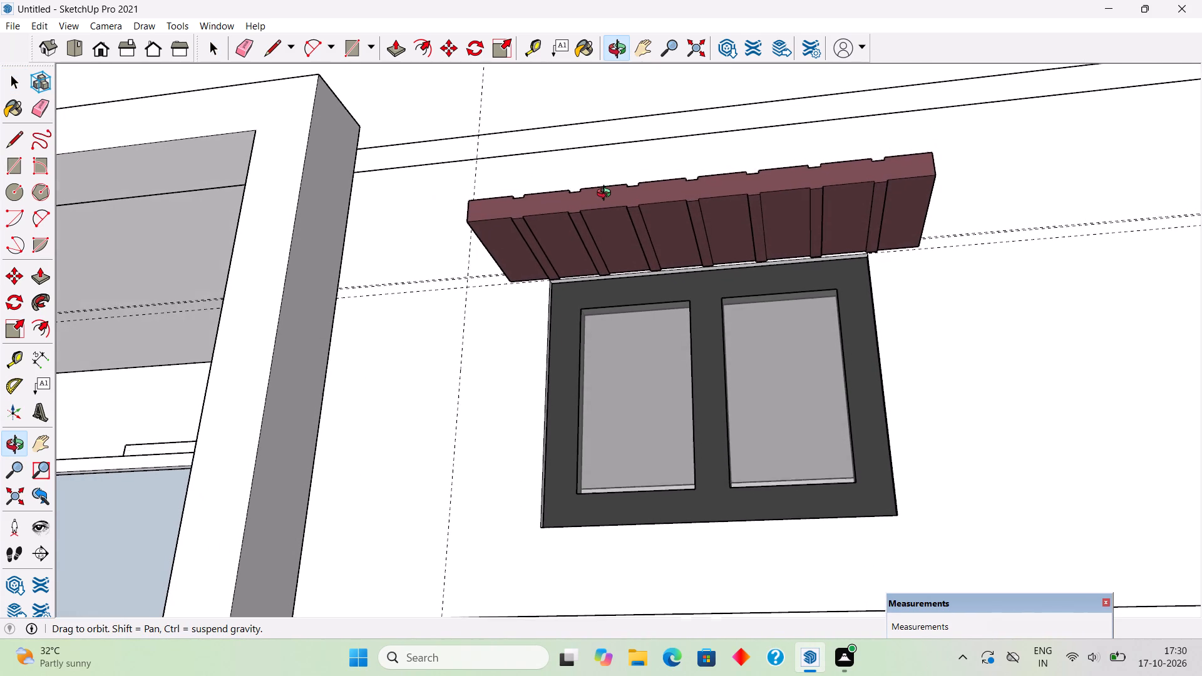
middle_click_drag(607, 195, 615, 207)
middle_click_drag(731, 213, 511, 283)
triple_click(611, 268)
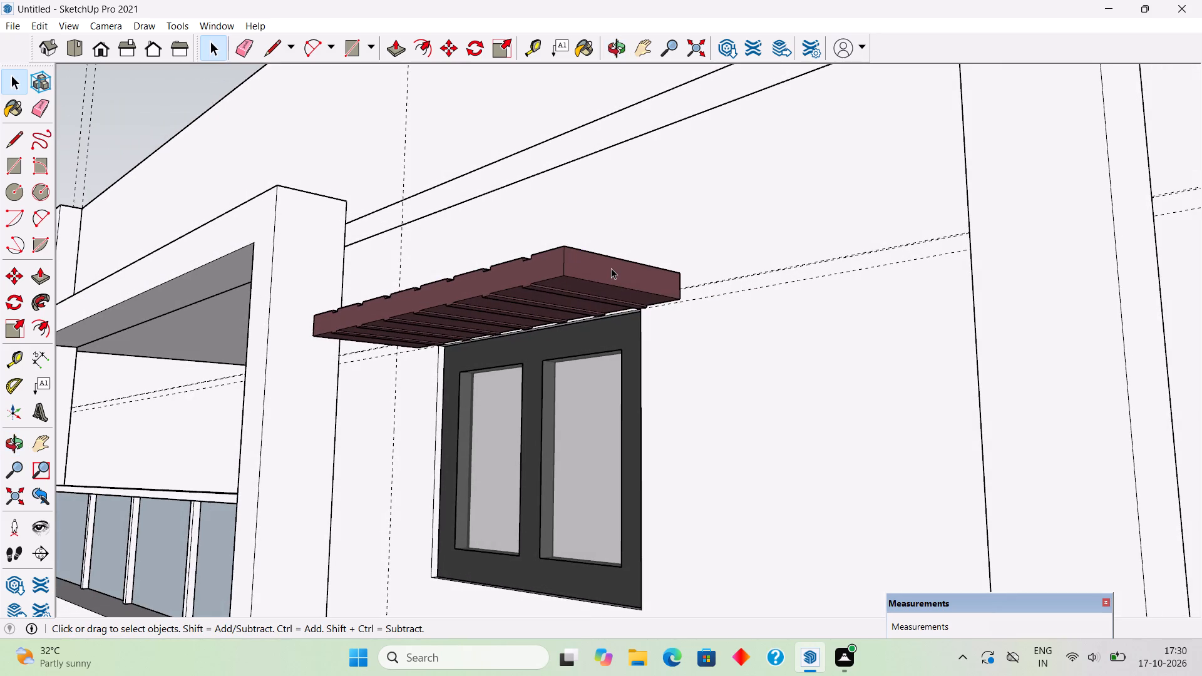
key("p")
left_click(611, 266)
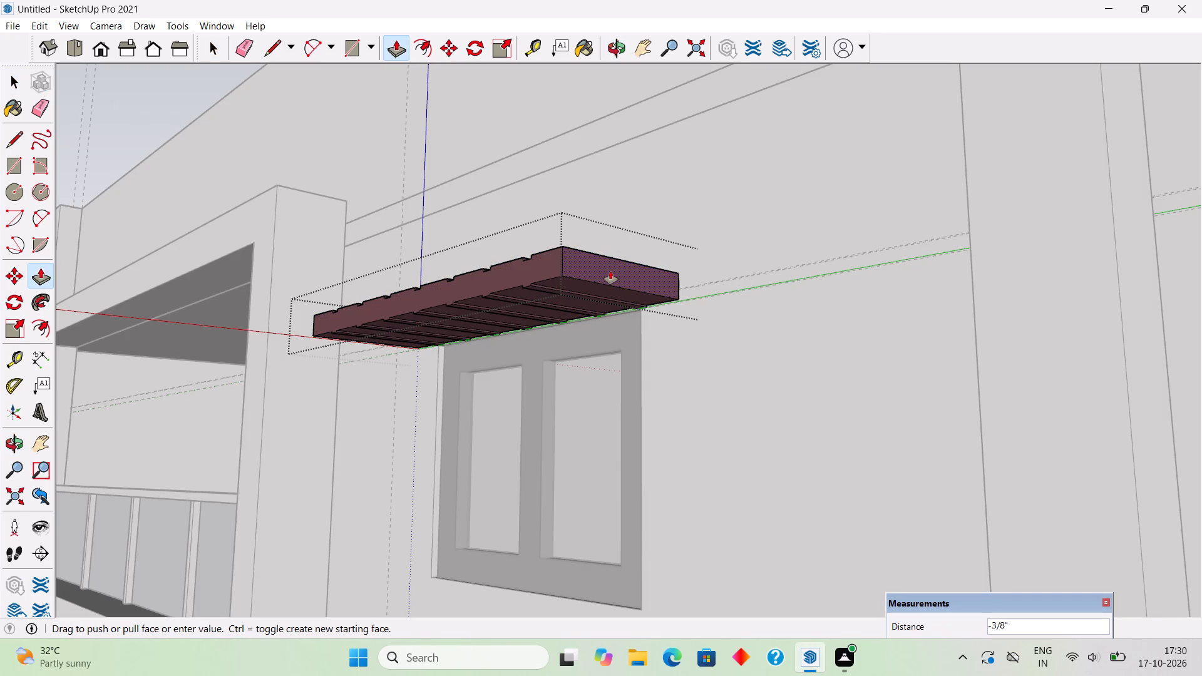
left_click(609, 272)
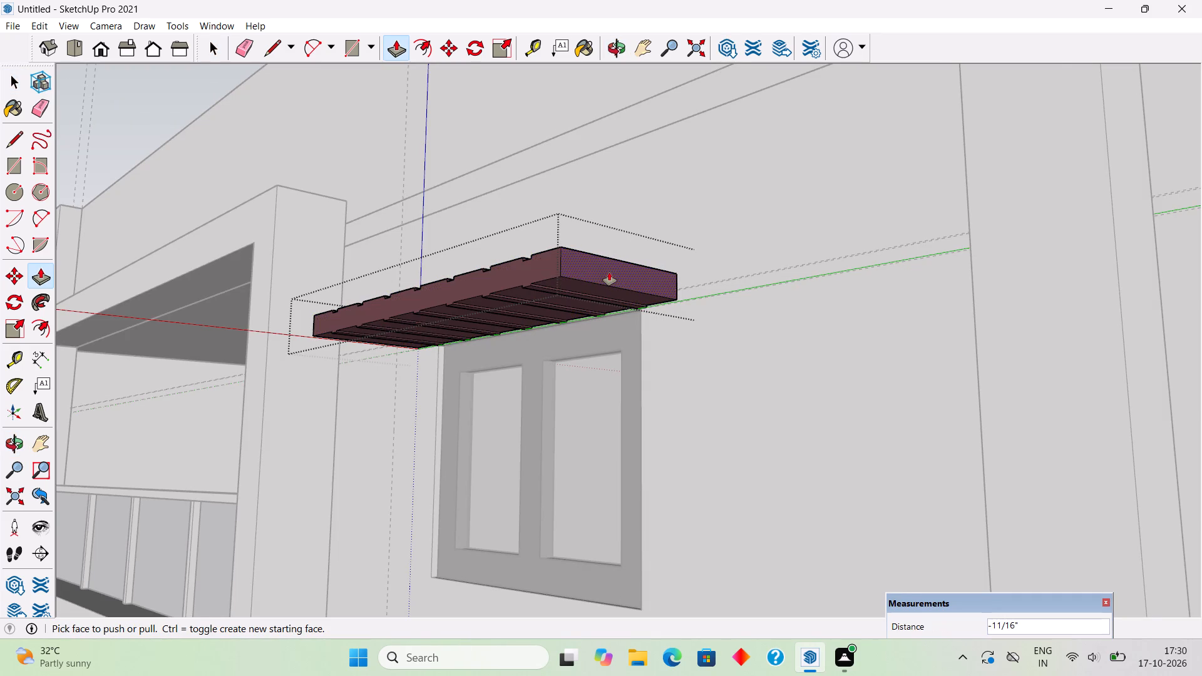
key("space")
scroll(609, 272, "down", 9)
left_click(393, 126)
Raise the top face of the low front band below the canopied window about 1' 3 5/8" to the window frame's lower edge.
middle_click_drag(469, 300, 771, 121)
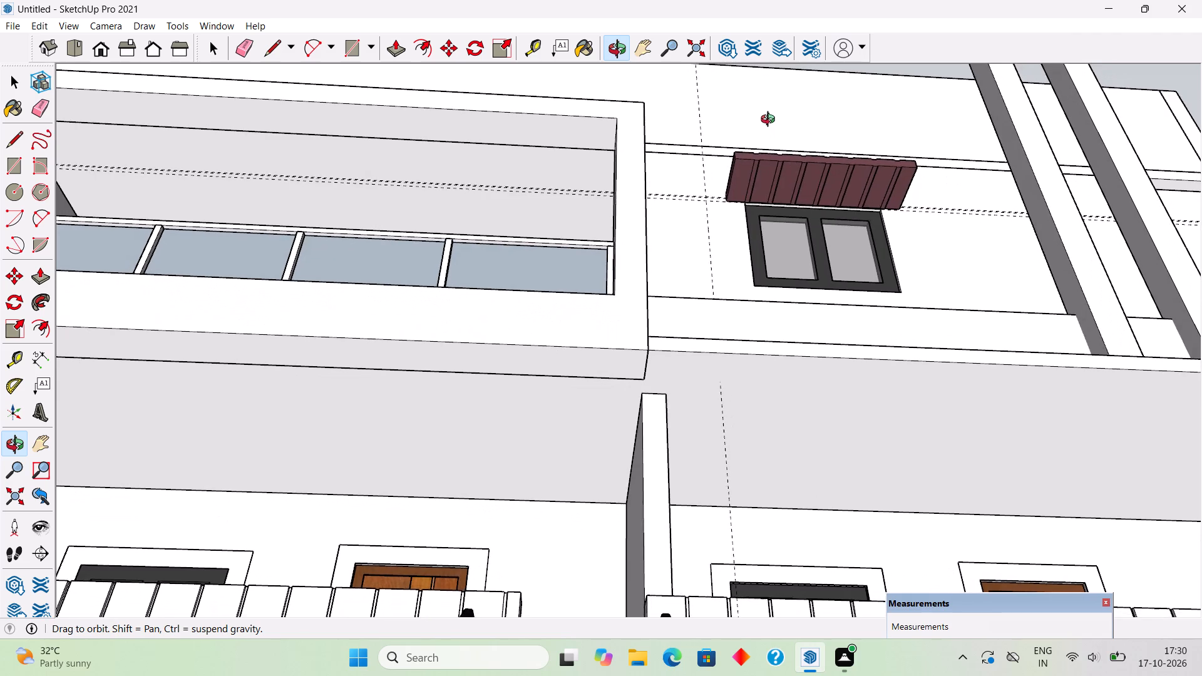
middle_click_drag(771, 121, 772, 298)
scroll(772, 298, "down", 13)
middle_click_drag(764, 302, 772, 415)
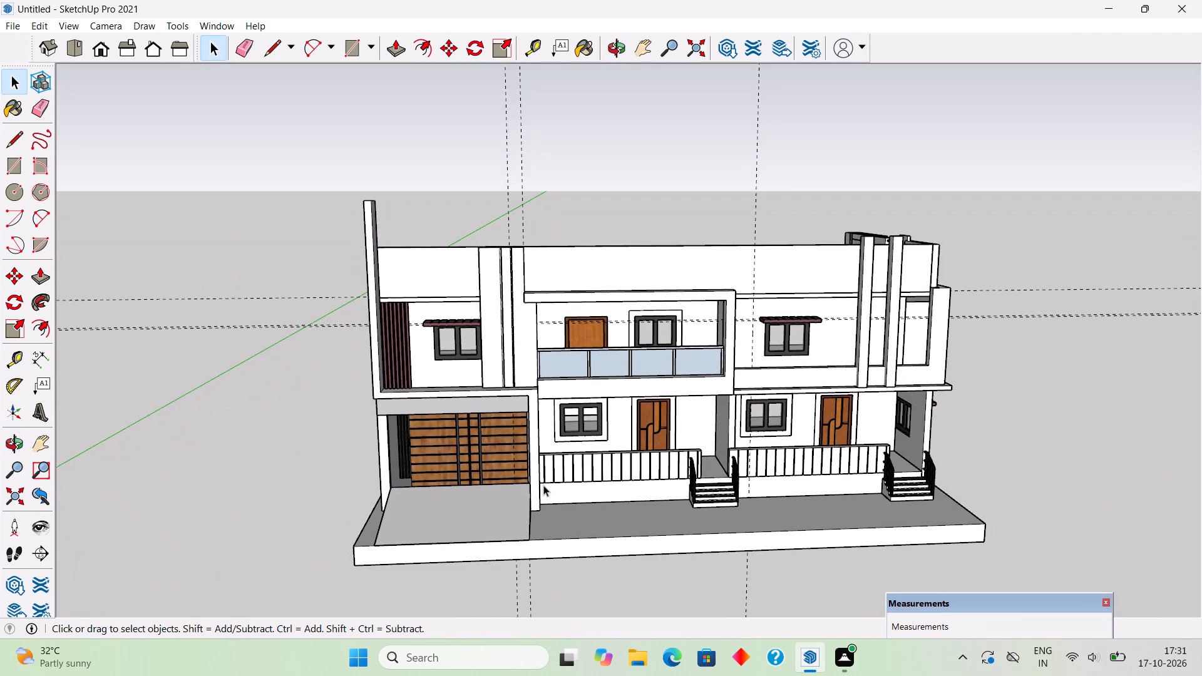
middle_click_drag(858, 382, 545, 433)
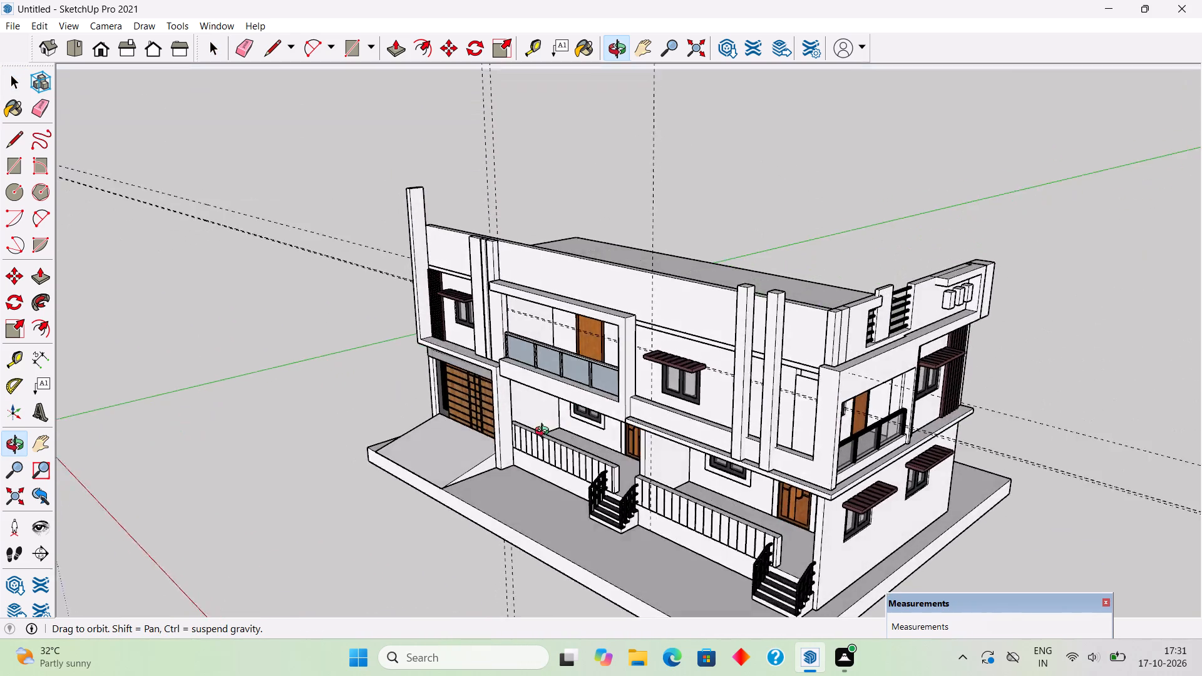
middle_click_drag(545, 433, 528, 428)
scroll(682, 433, "up", 12)
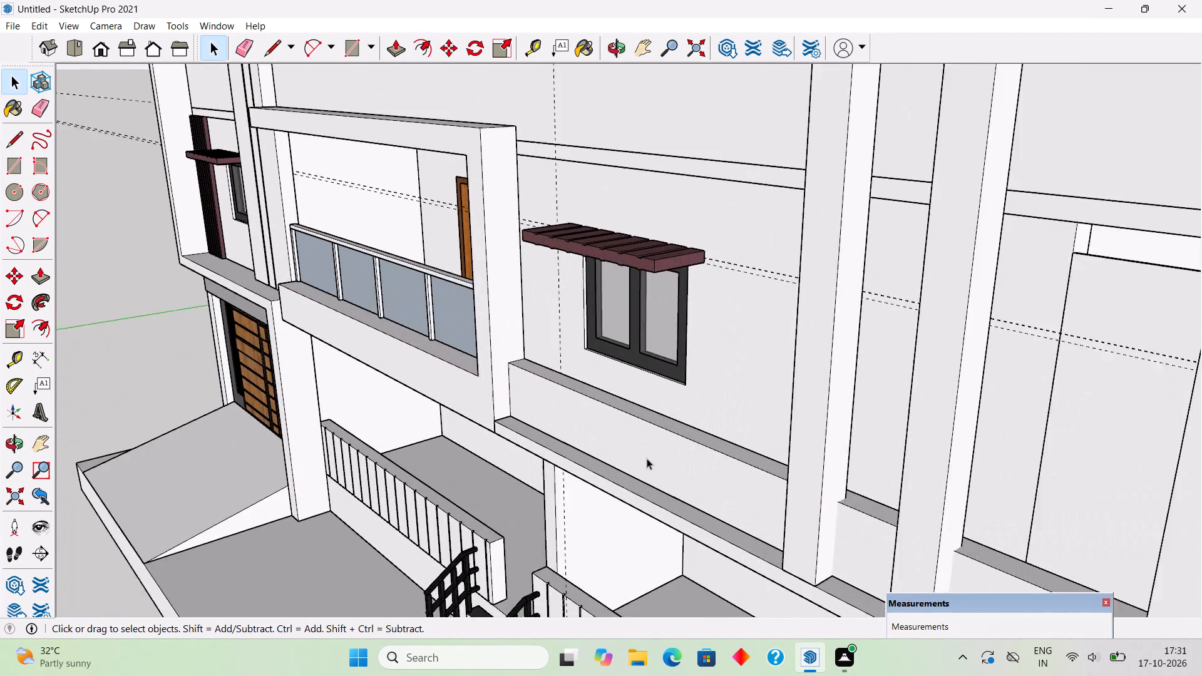
middle_click_drag(669, 434, 665, 497)
scroll(665, 498, "up", 6)
triple_click(669, 485)
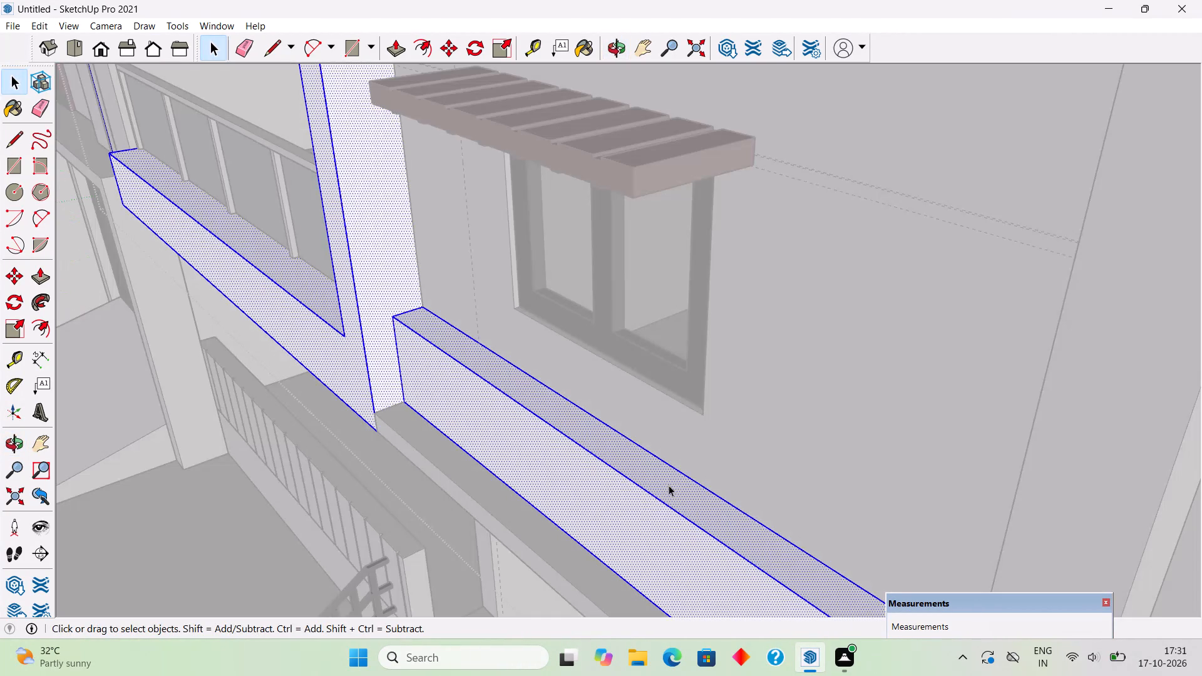
left_click(669, 485)
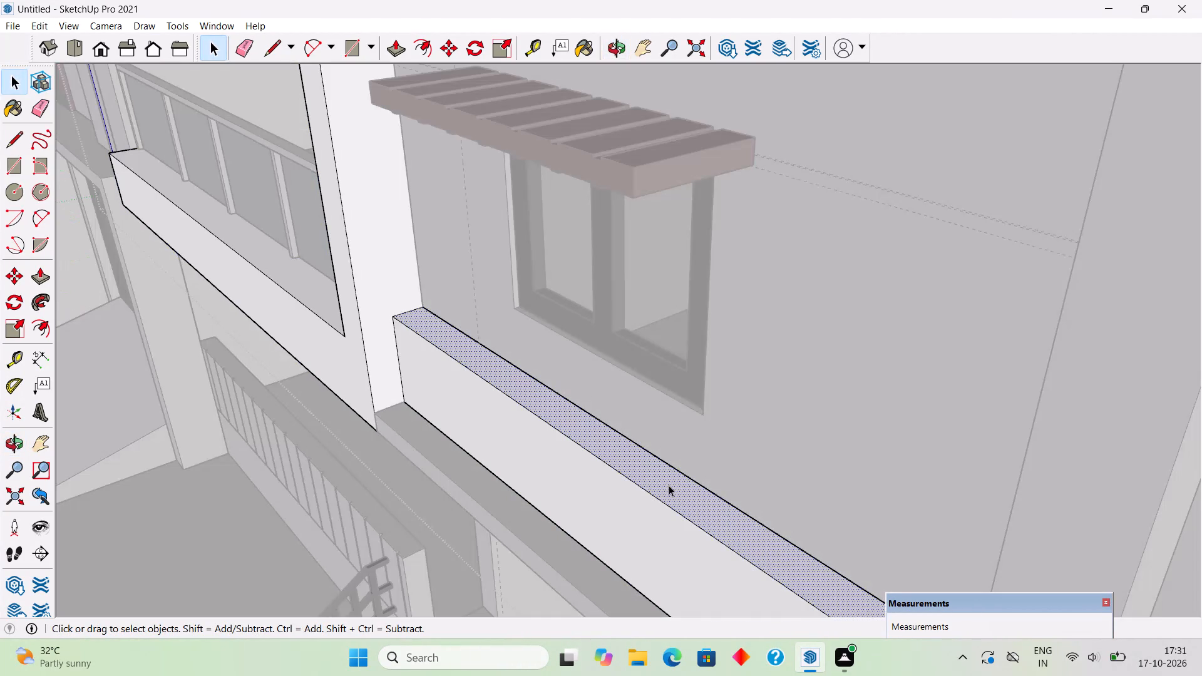
key("p")
left_click(669, 485)
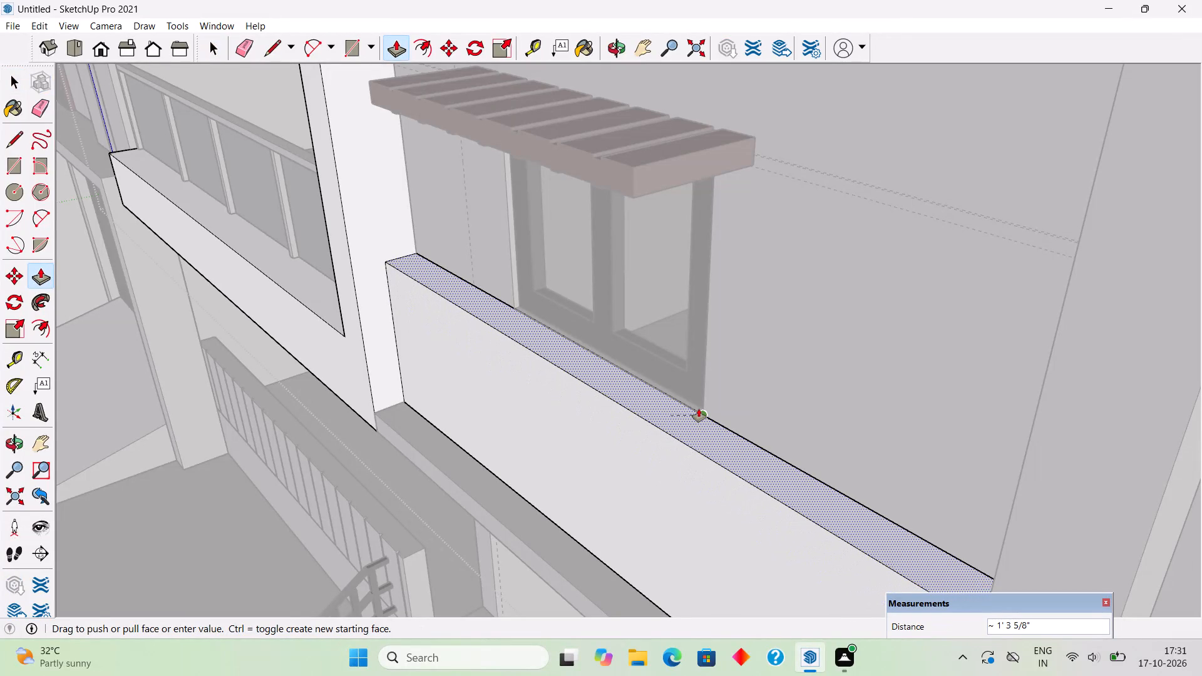
left_click(699, 409)
key("space")
scroll(699, 409, "down", 13)
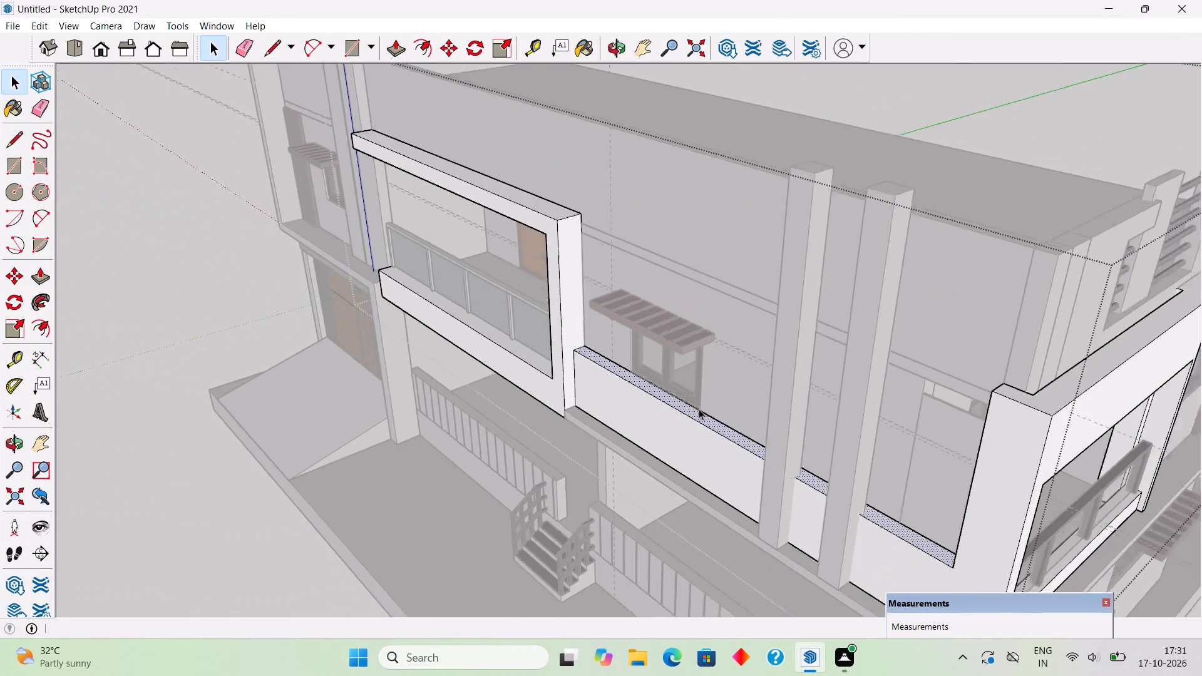
scroll(699, 409, "down", 7)
left_click(1036, 576)
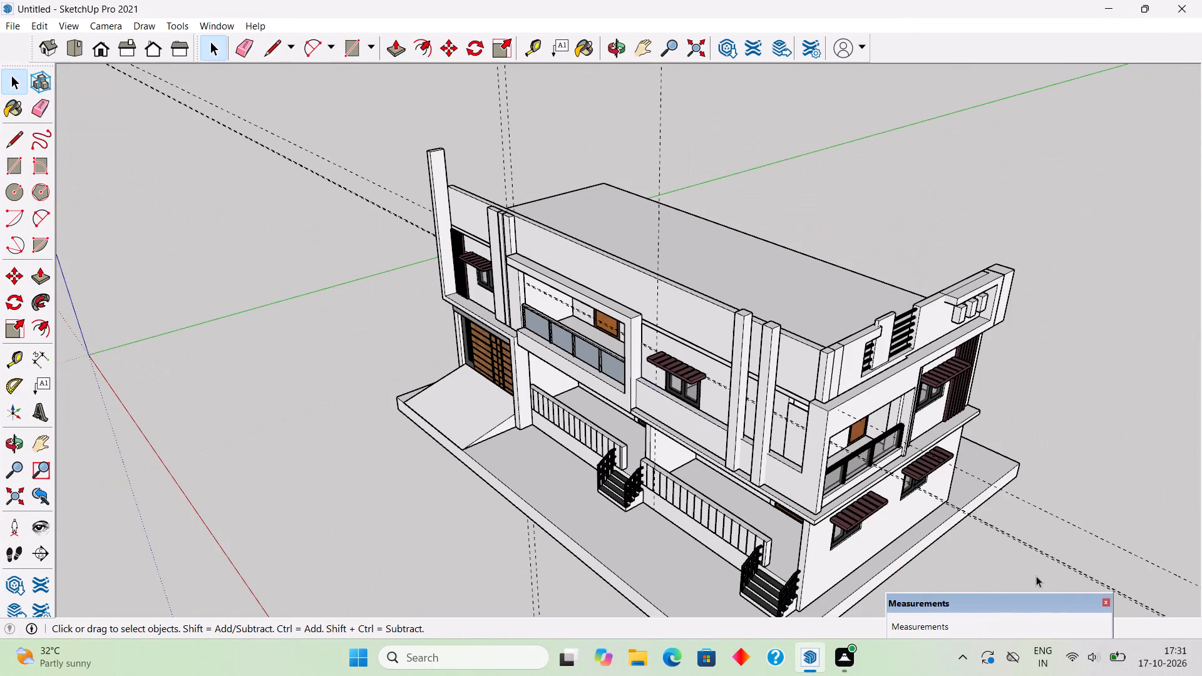
Pull the inner side face of the front frame's corner upright about 1' 7/8" towards the twin pillars.
scroll(844, 623, "down", 2)
middle_click_drag(743, 552, 989, 381)
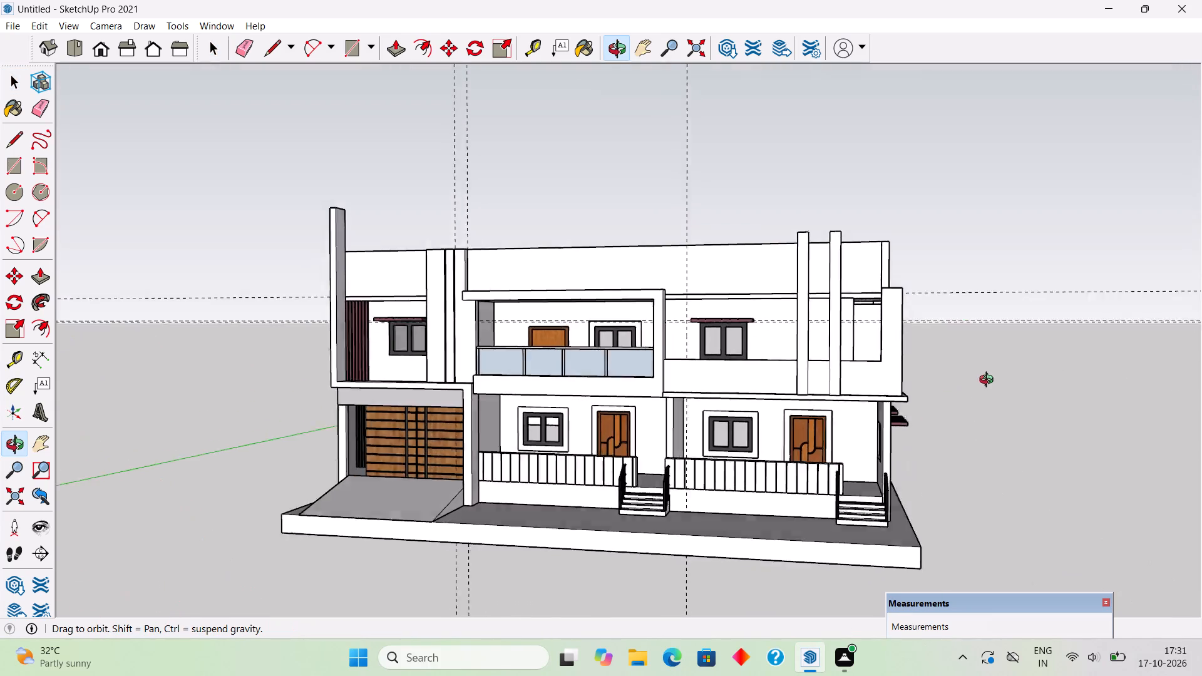
middle_click_drag(989, 381, 1059, 376)
scroll(876, 296, "up", 8)
middle_click_drag(893, 355, 979, 386)
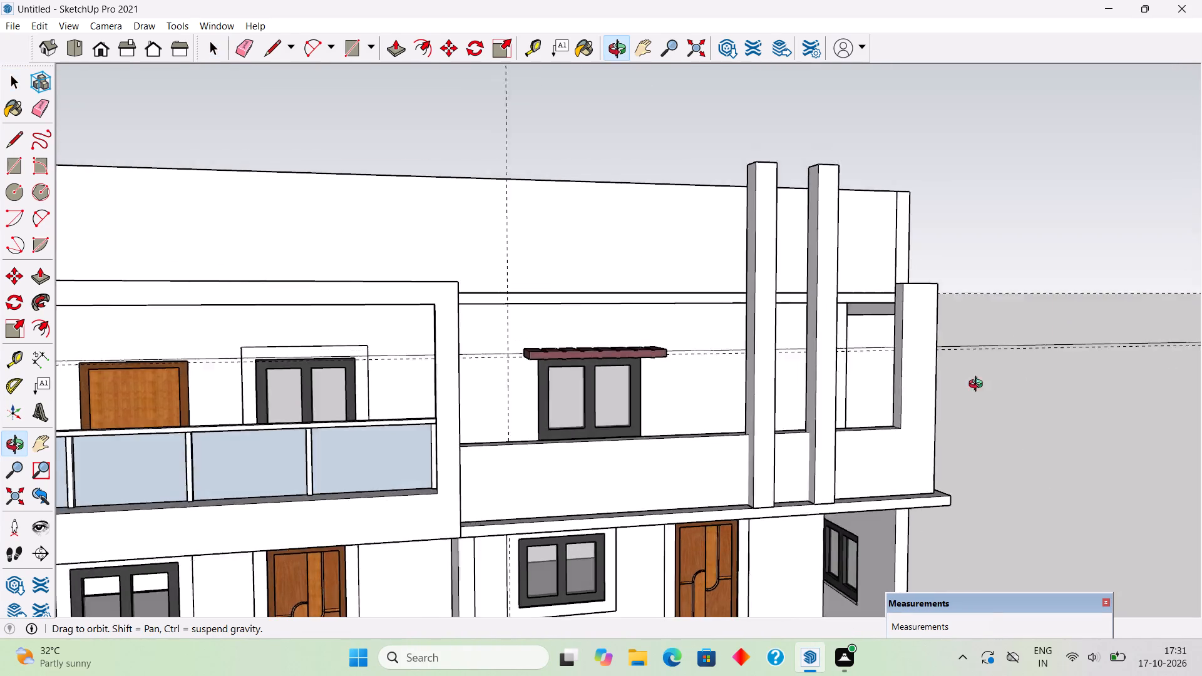
middle_click_drag(979, 386, 1005, 397)
scroll(861, 379, "up", 4)
triple_click(913, 382)
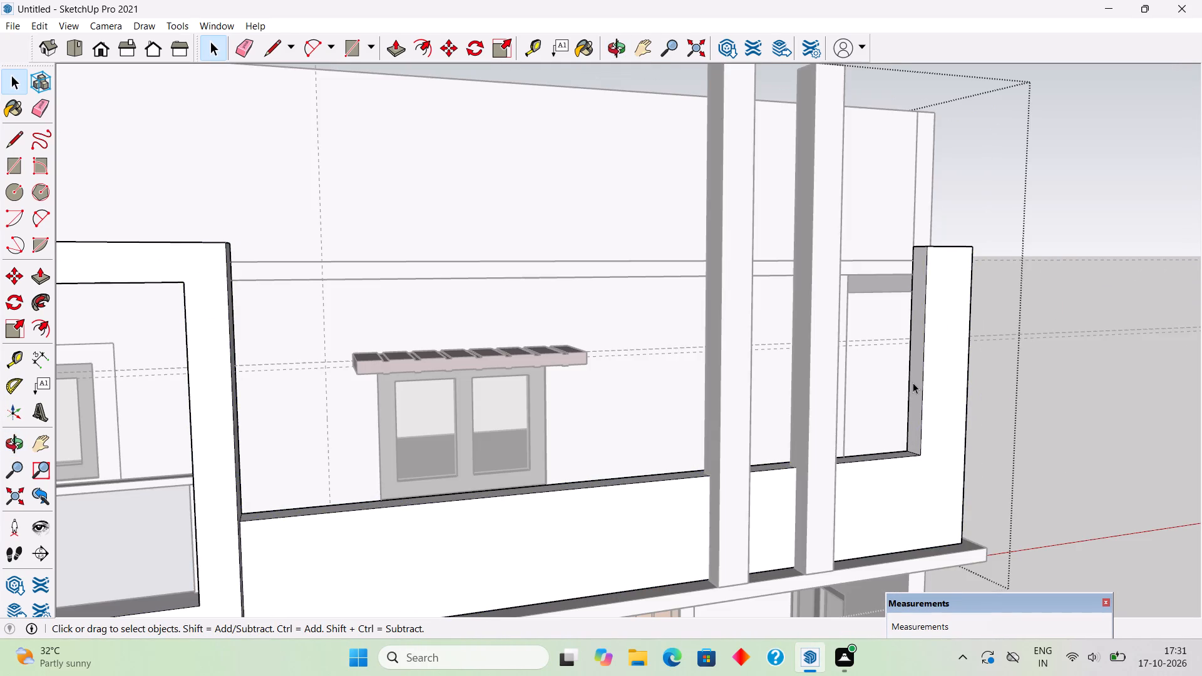
left_click(913, 382)
key("p")
left_click(913, 382)
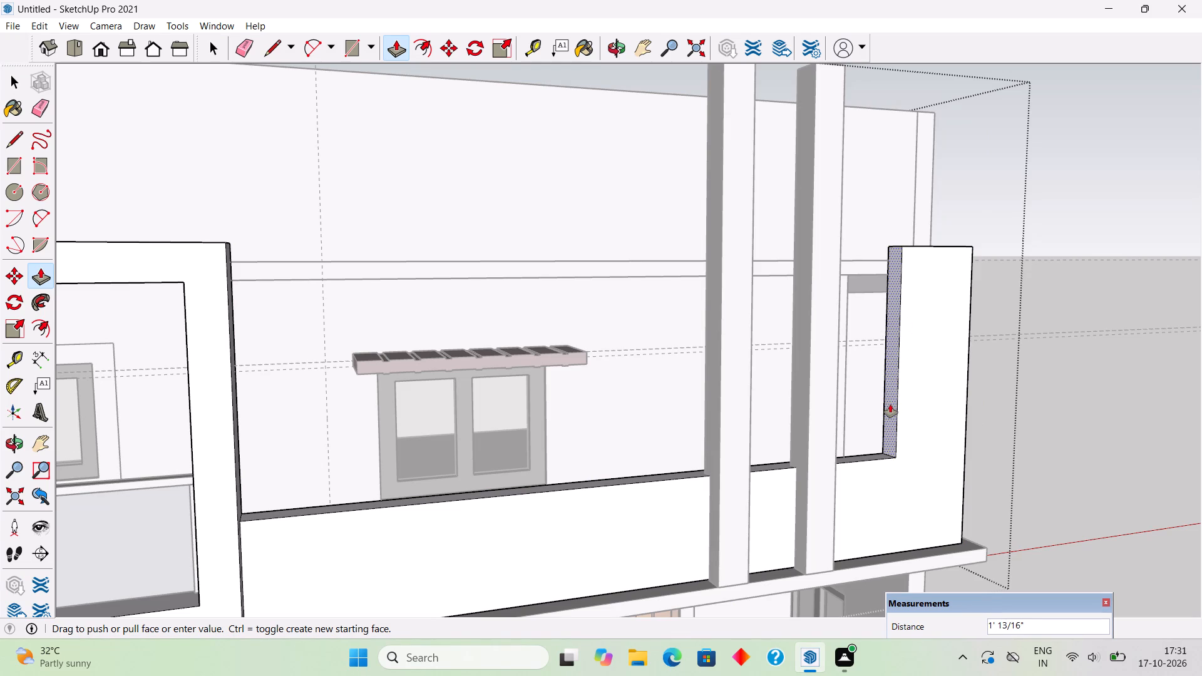
left_click(890, 404)
Pull the corner upright's inner side face slightly further towards the twin pillars and leave the group.
scroll(890, 404, "down", 5)
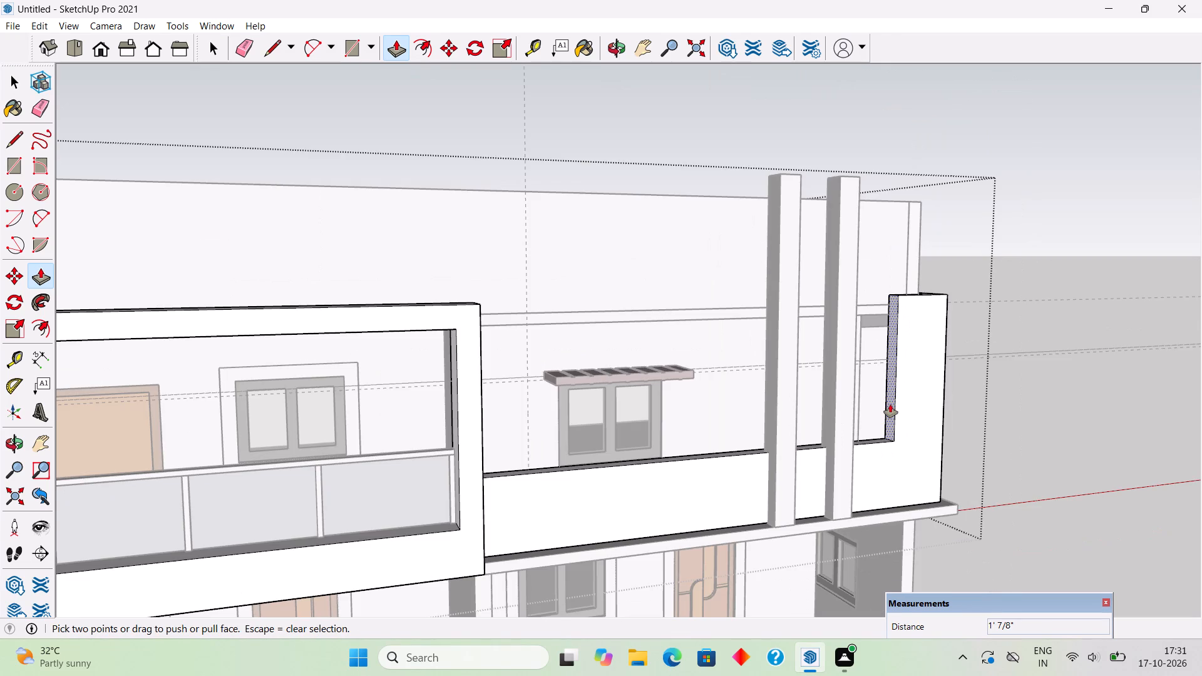
middle_click_drag(890, 404, 560, 386)
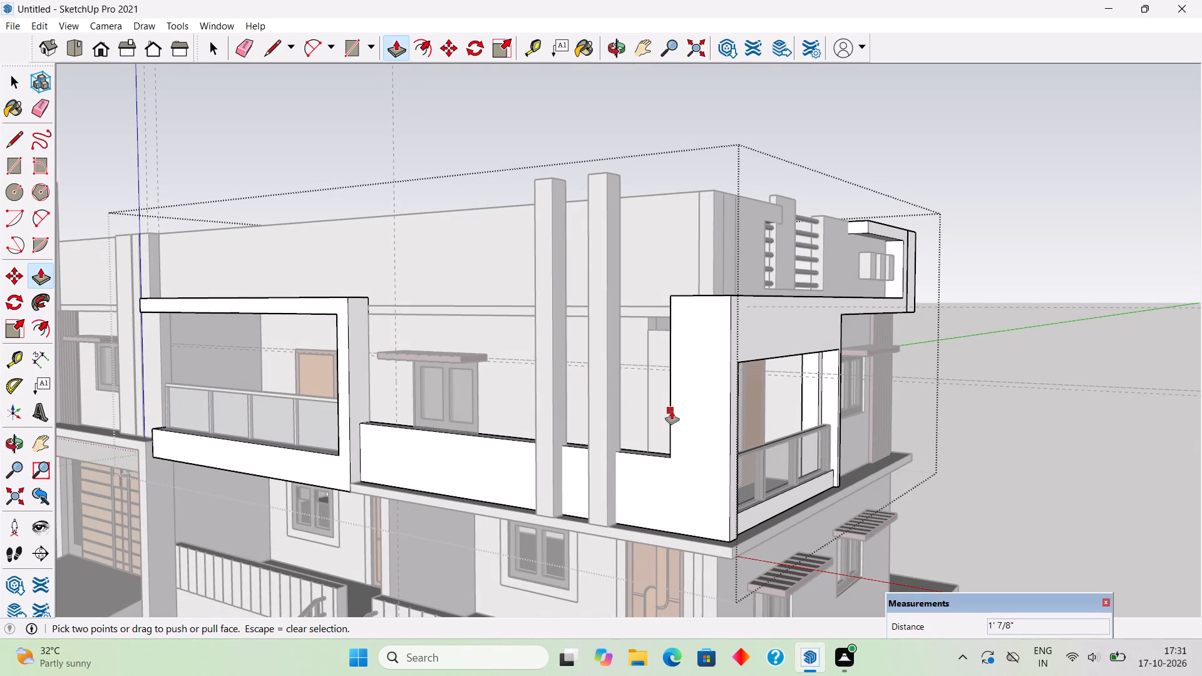
middle_click_drag(755, 434, 982, 473)
scroll(870, 405, "up", 3)
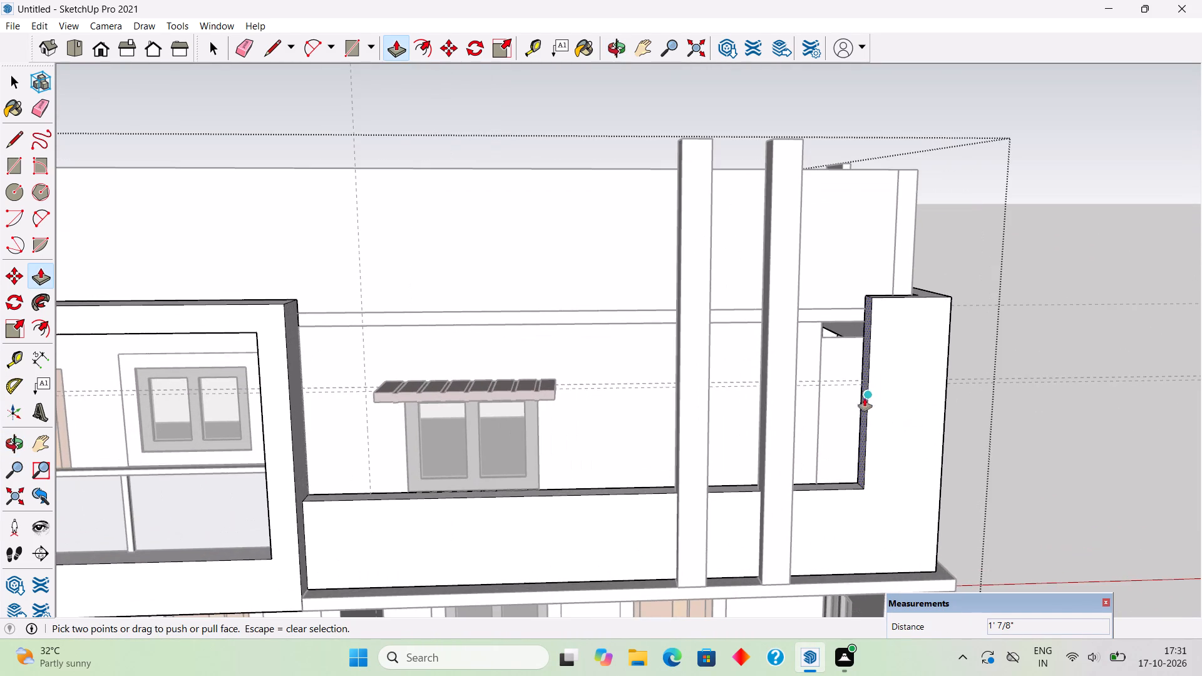
middle_click_drag(845, 411, 912, 421)
scroll(900, 404, "up", 3)
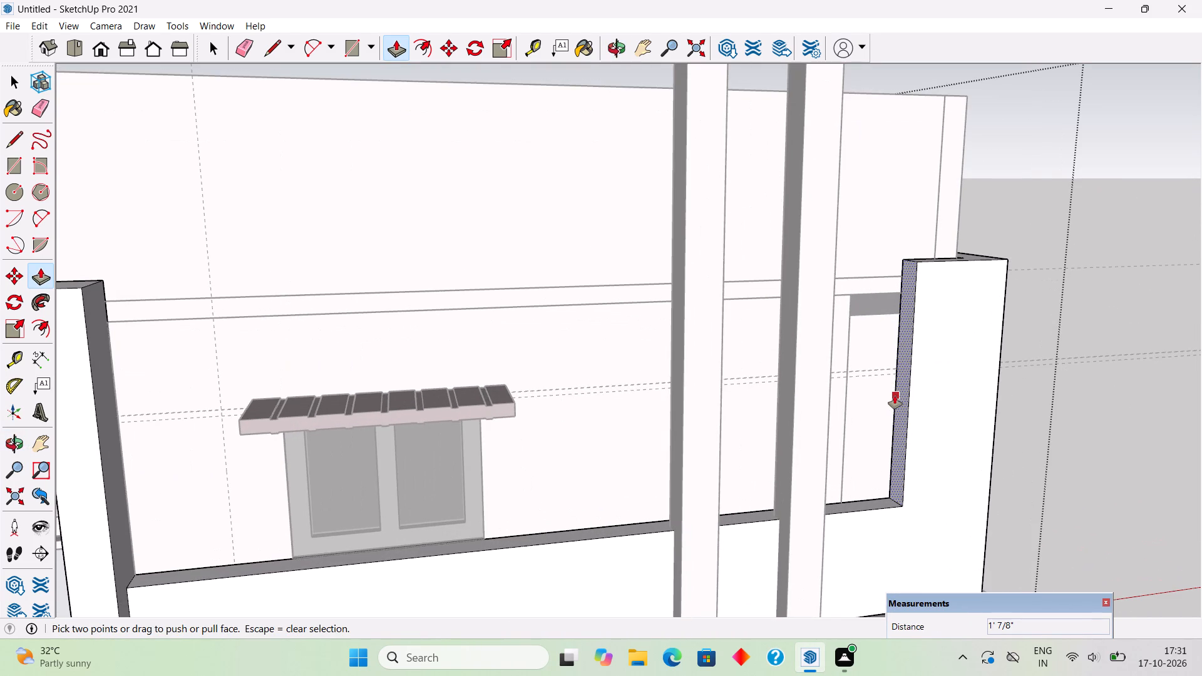
left_click(895, 396)
left_click(891, 396)
key("space")
left_click(1074, 463)
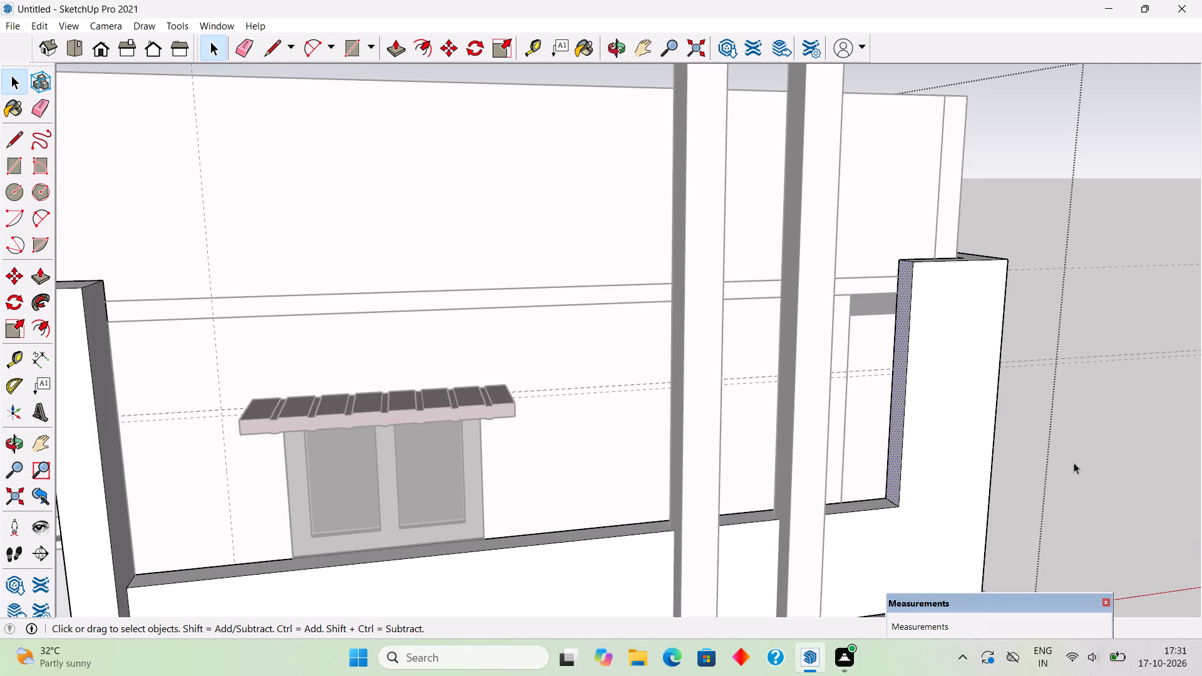
Examine the raised band and widened corner upright against the whole house from the front, below, side and roof.
middle_click_drag(1046, 452, 896, 374)
scroll(896, 374, "down", 8)
middle_click_drag(891, 383, 933, 424)
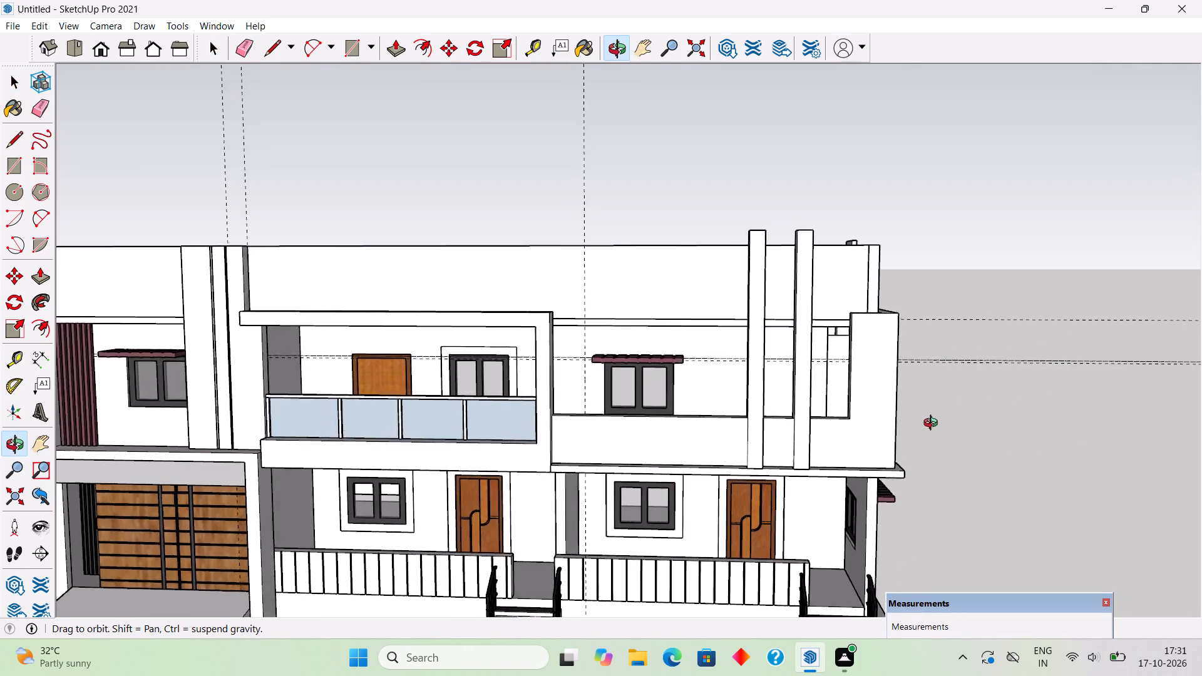
middle_click_drag(933, 424, 995, 407)
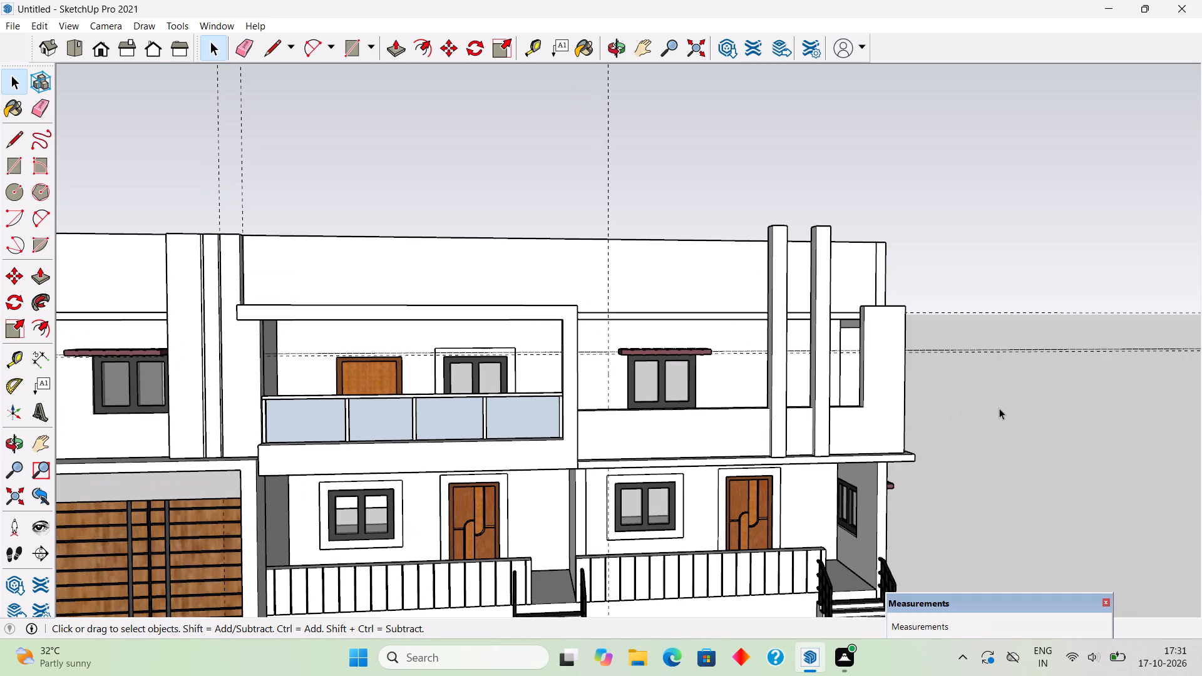
scroll(999, 408, "down", 3)
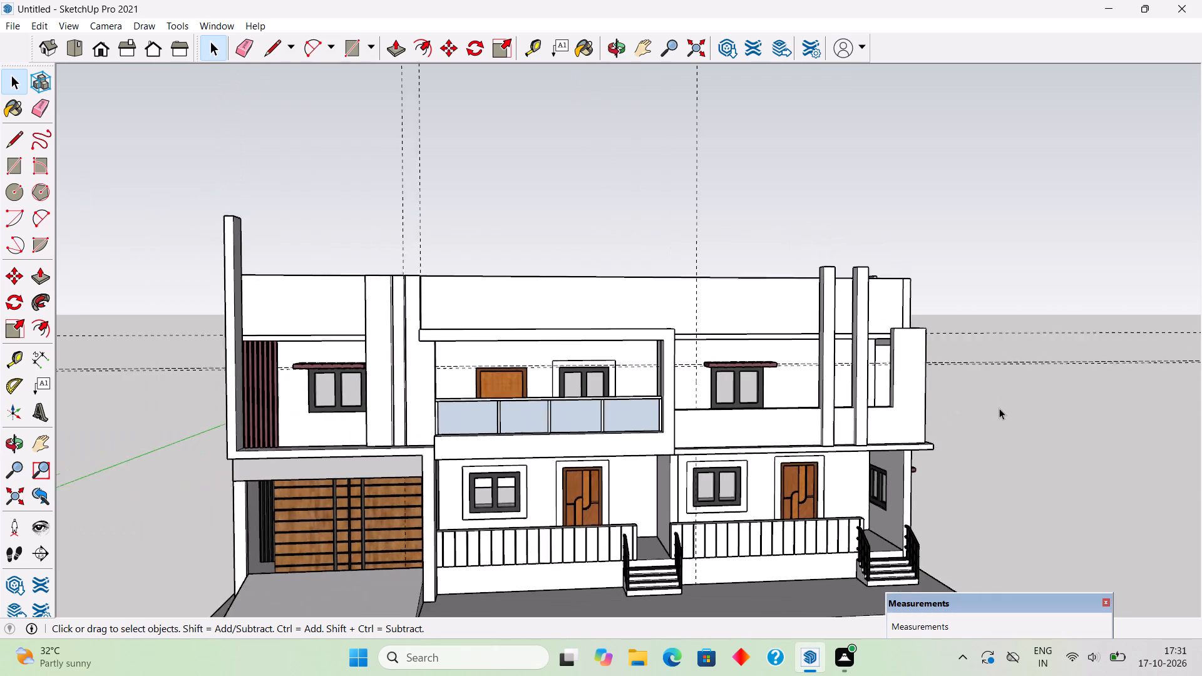
scroll(999, 408, "down", 7)
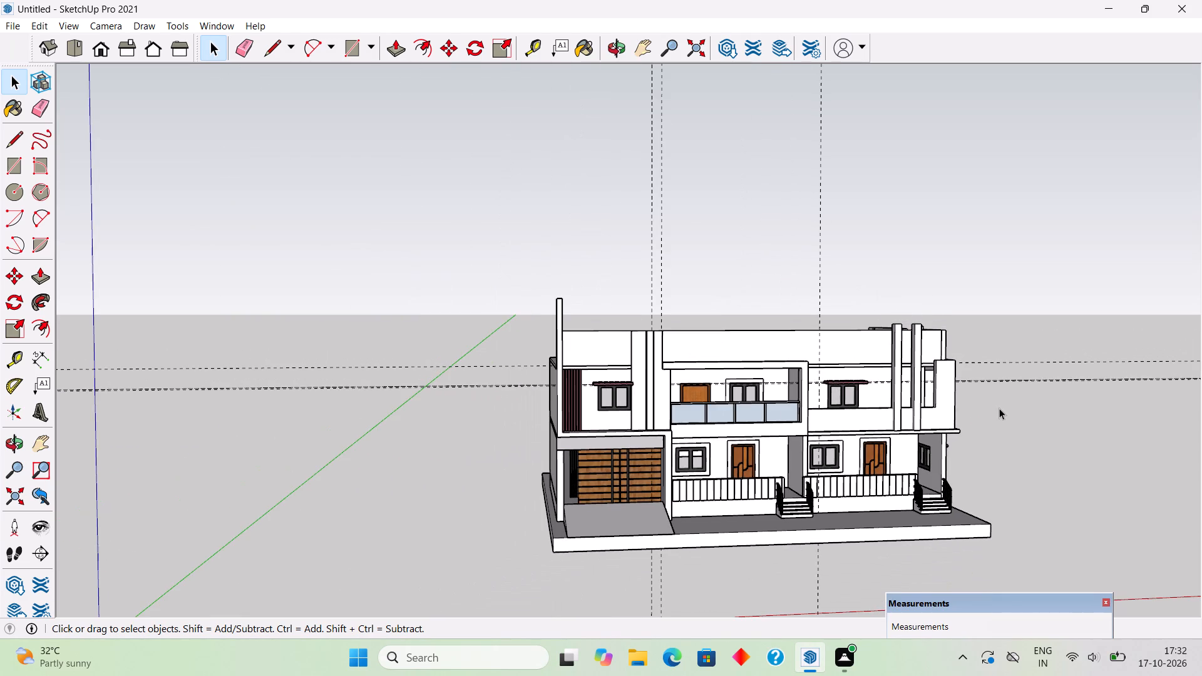
scroll(999, 408, "down", 1)
scroll(999, 408, "up", 2)
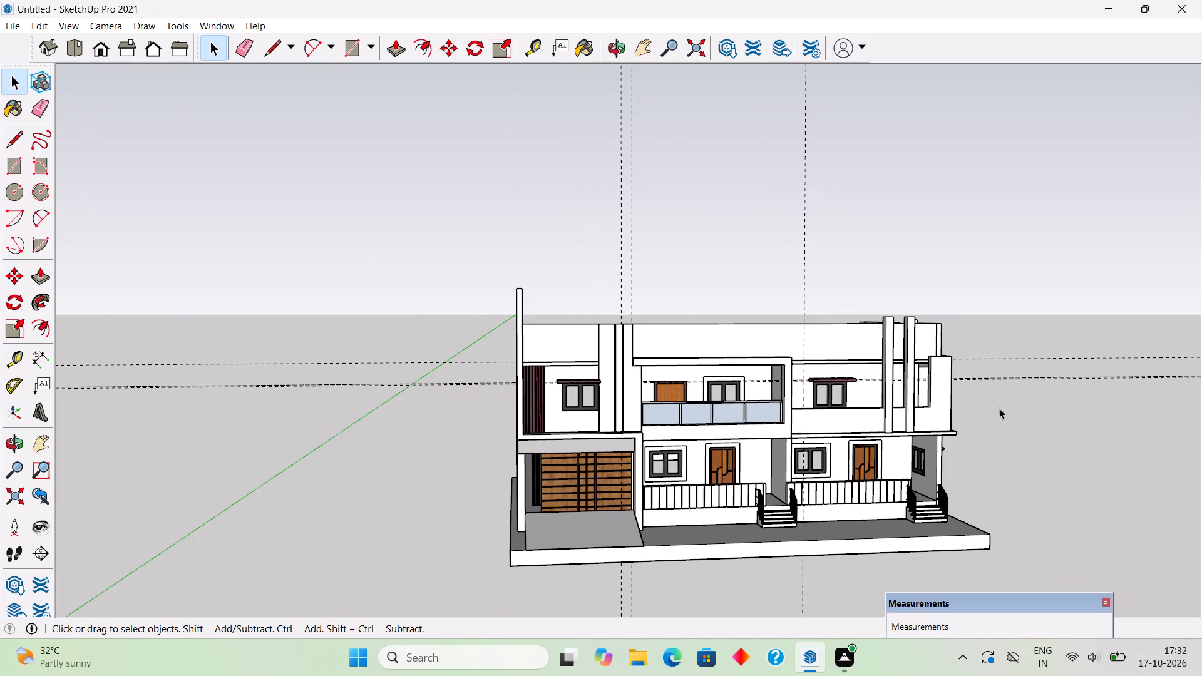
middle_click_drag(971, 357, 845, 131)
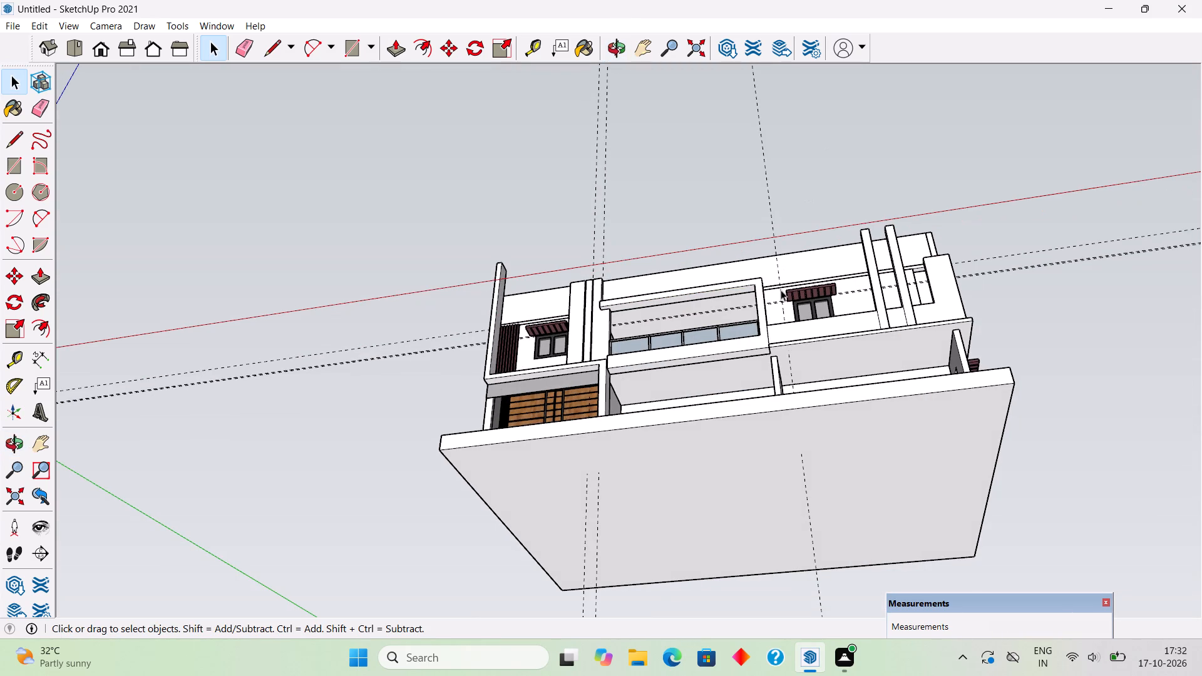
middle_click_drag(774, 301, 784, 582)
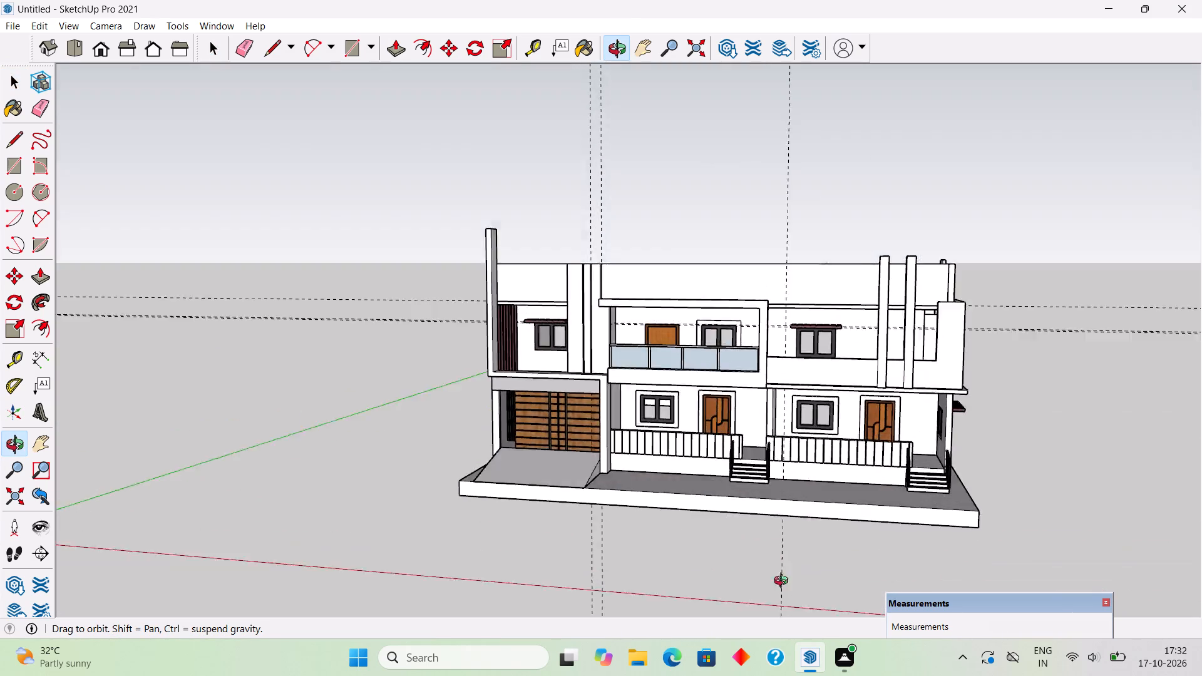
middle_click_drag(784, 582, 1141, 675)
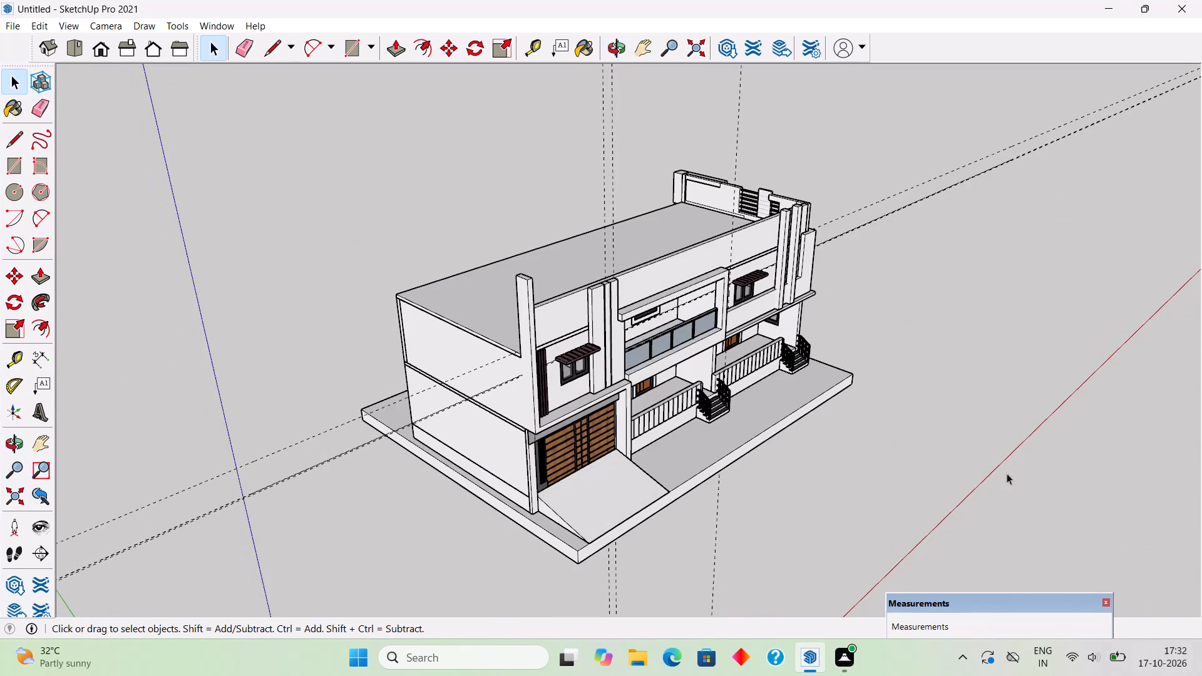
scroll(655, 284, "up", 4)
middle_click_drag(655, 302, 907, 295)
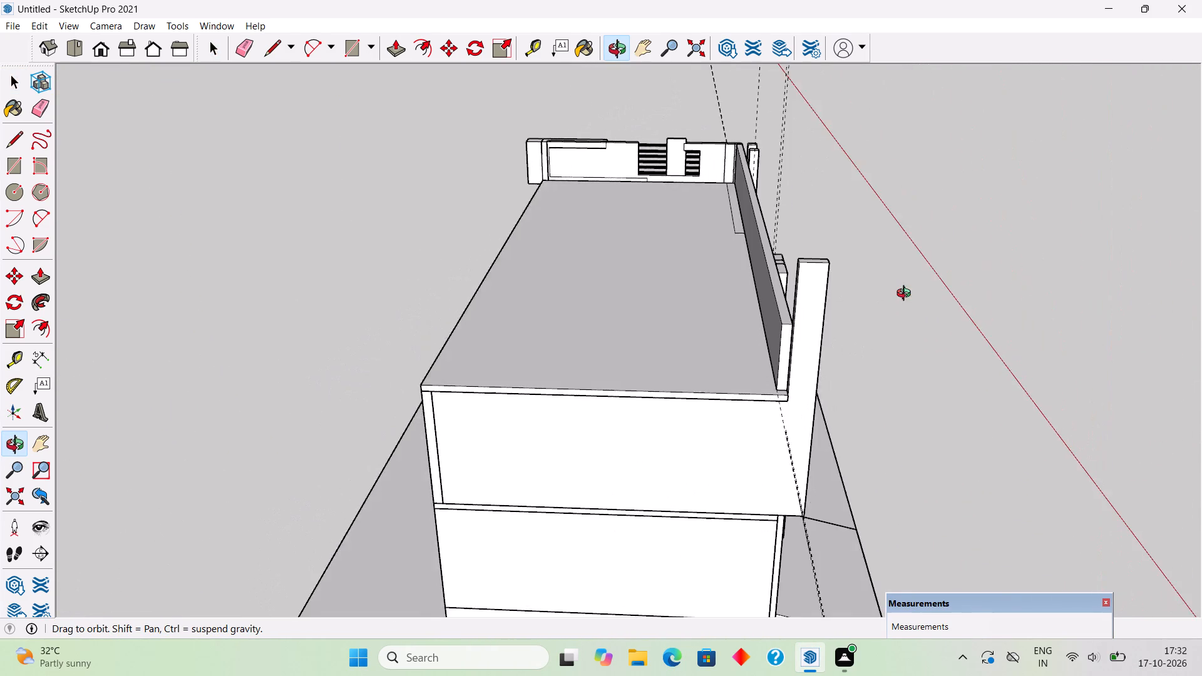
middle_click_drag(907, 295, 547, 233)
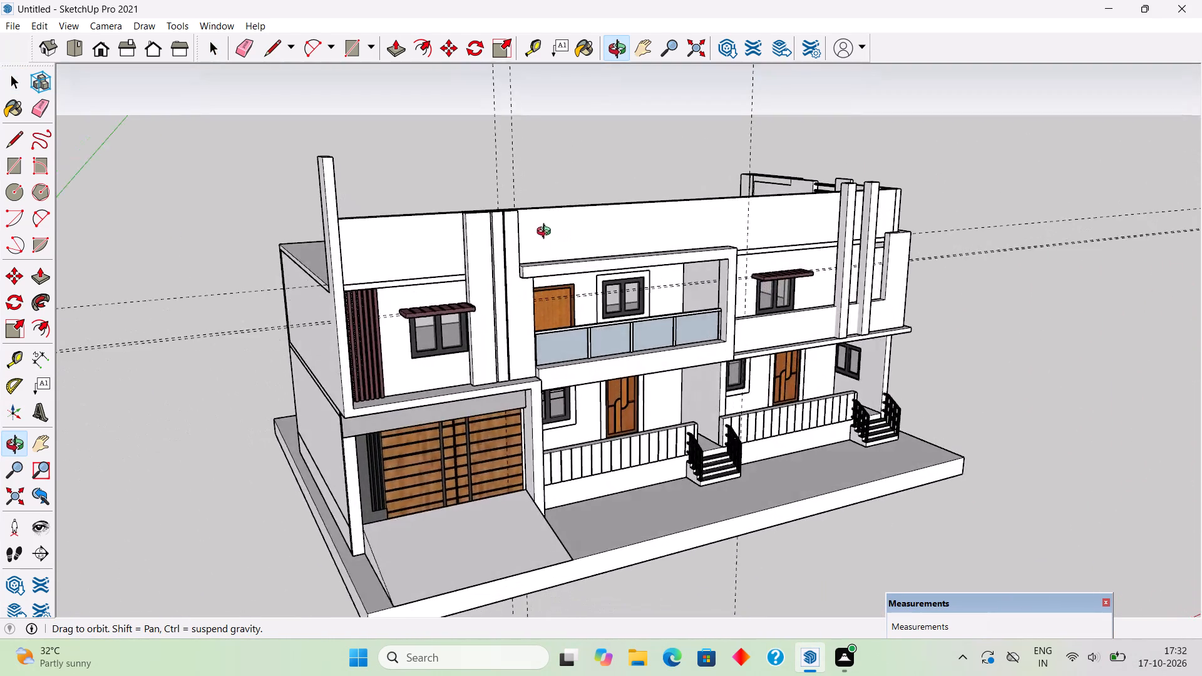
Examine the balcony's frame, ceiling and side wall junctions from the front, from below and from inside the balcony.
middle_click_drag(547, 233, 501, 269)
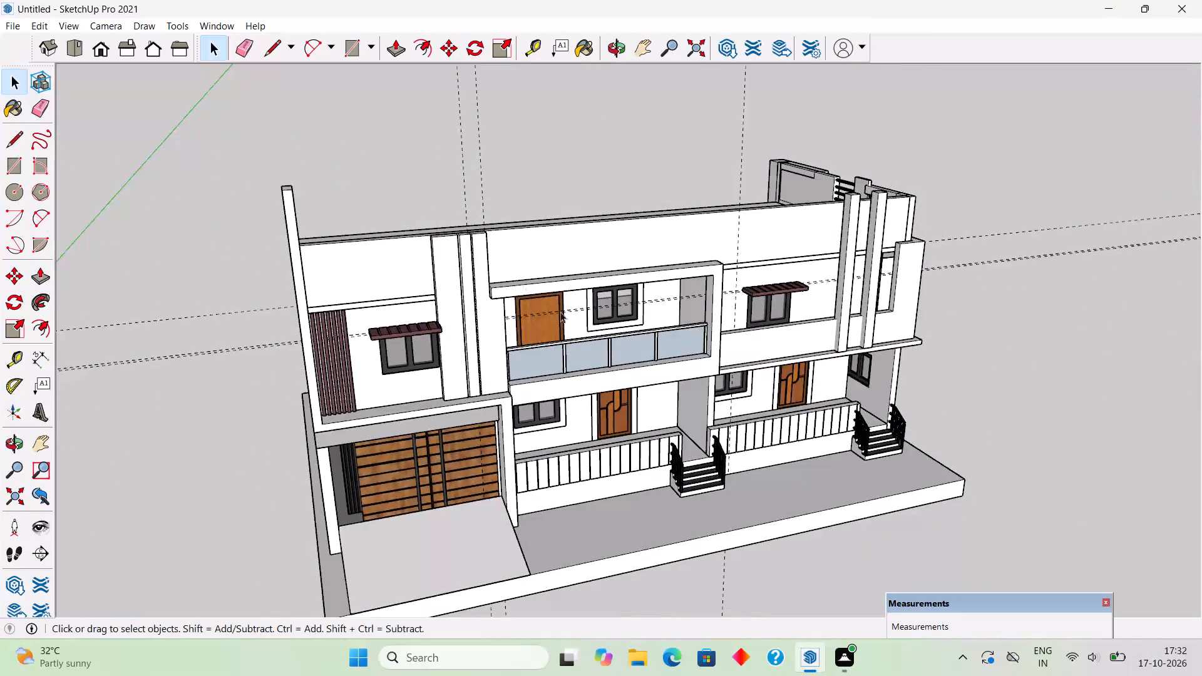
scroll(620, 315, "up", 4)
middle_click_drag(645, 269, 611, 101)
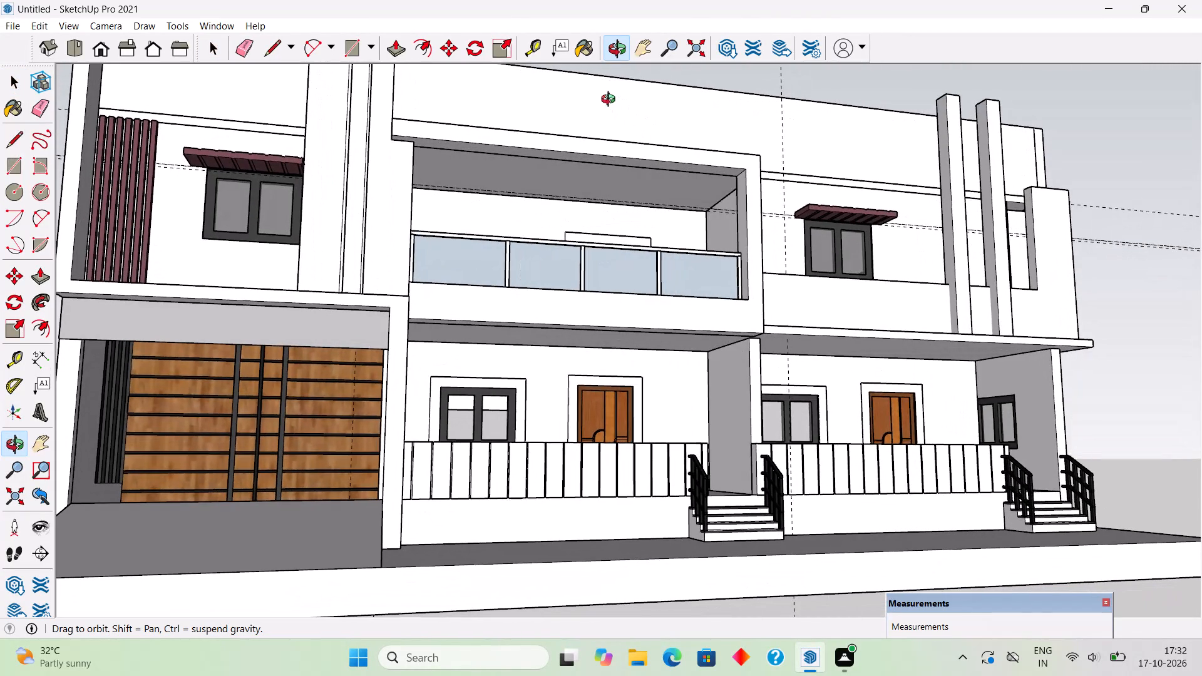
middle_click_drag(611, 101, 489, 133)
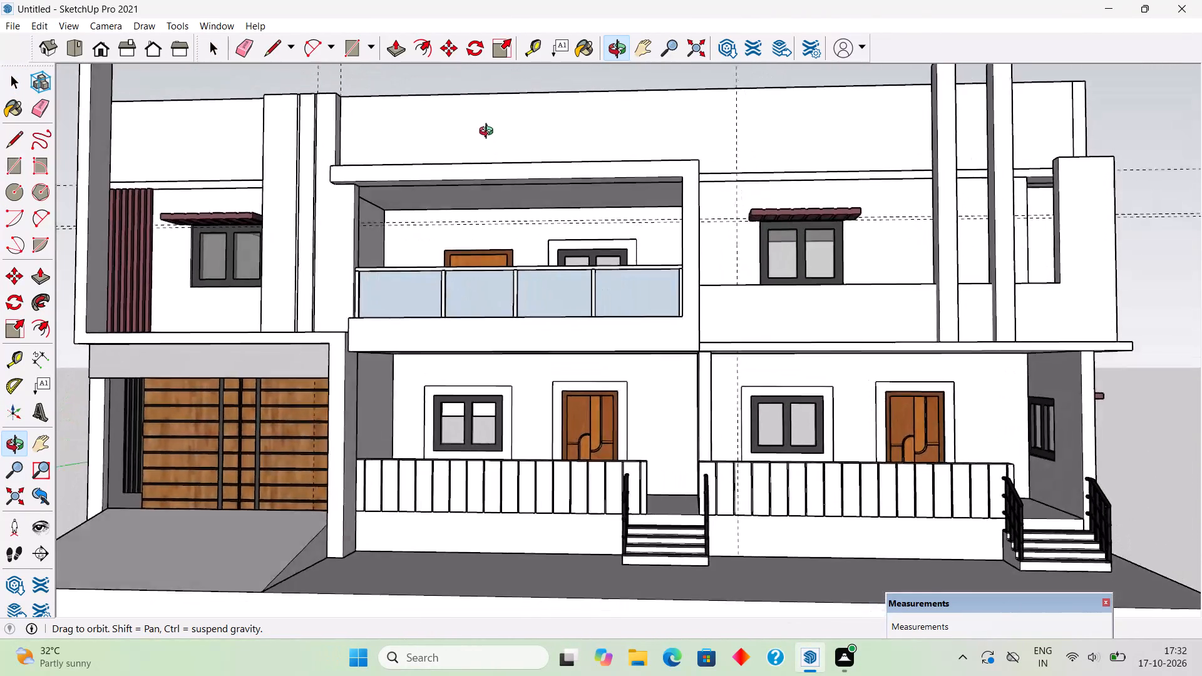
middle_click_drag(489, 133, 468, 110)
scroll(524, 218, "up", 2)
middle_click_drag(524, 167, 438, 138)
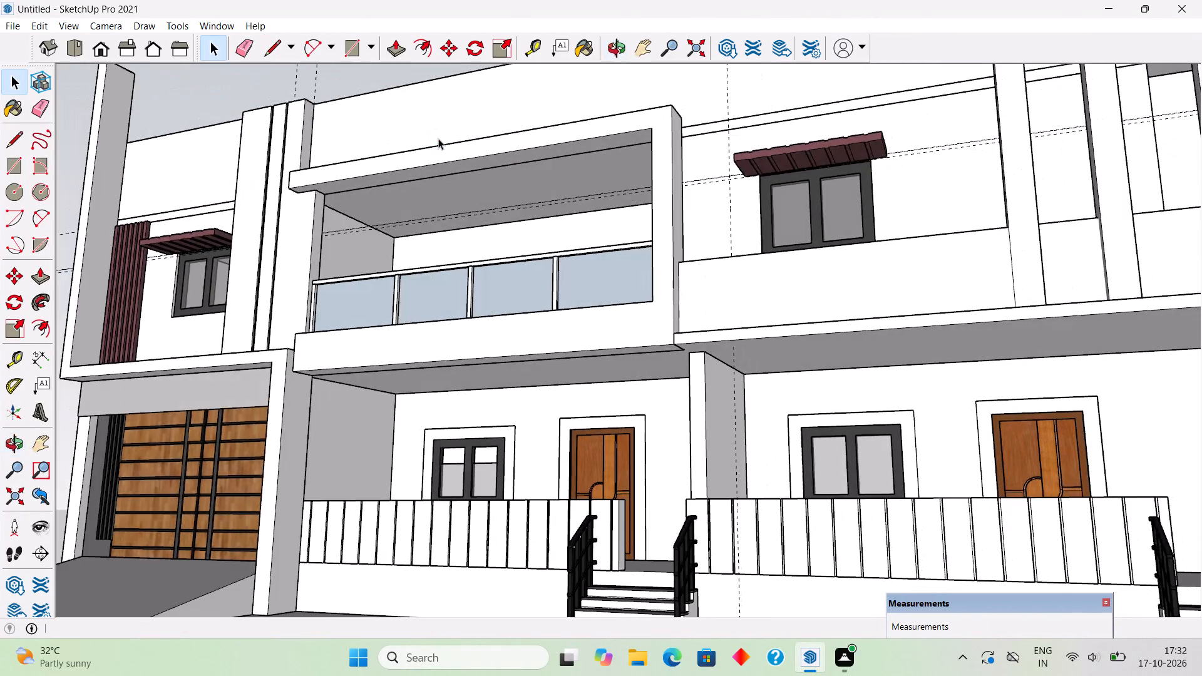
scroll(493, 179, "up", 3)
middle_click_drag(563, 234, 1186, 464)
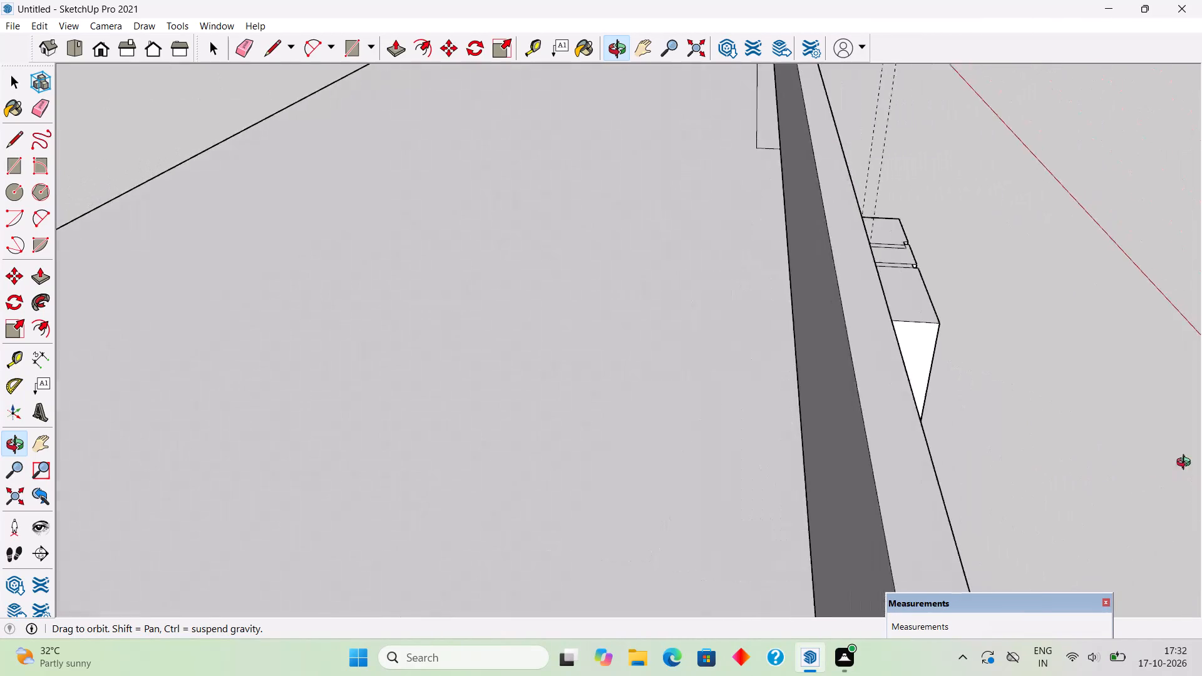
middle_click_drag(1186, 464, 1029, 270)
scroll(816, 227, "up", 7)
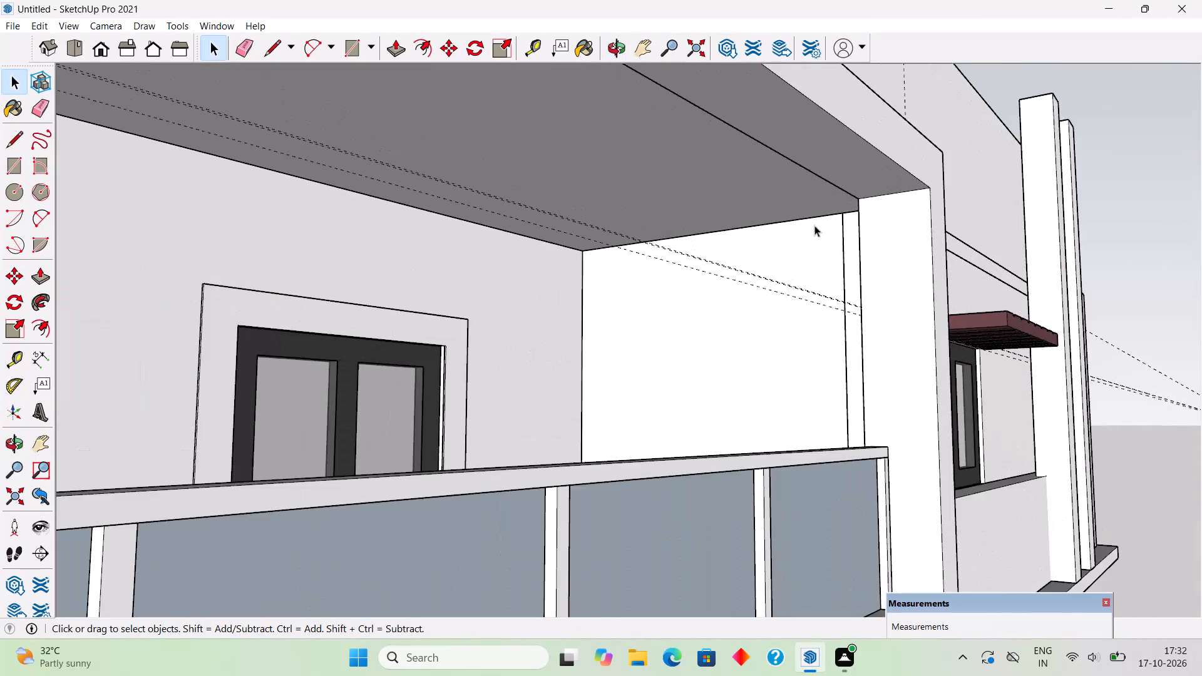
middle_click_drag(828, 242, 950, 301)
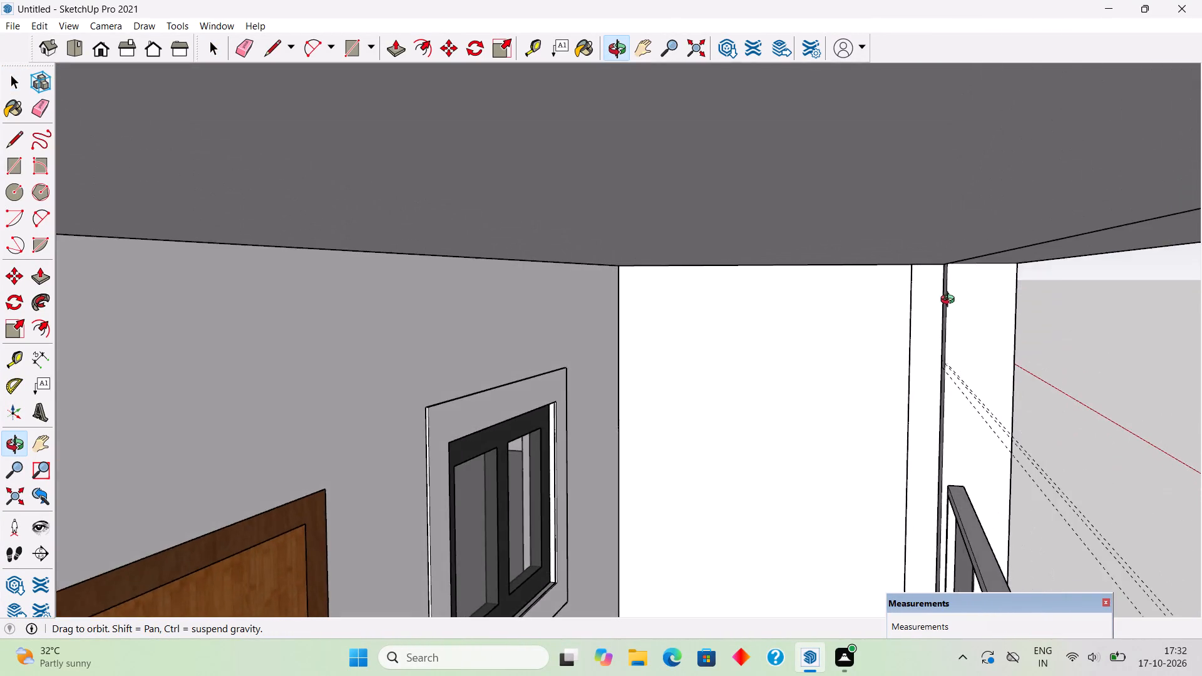
middle_click_drag(950, 301, 934, 264)
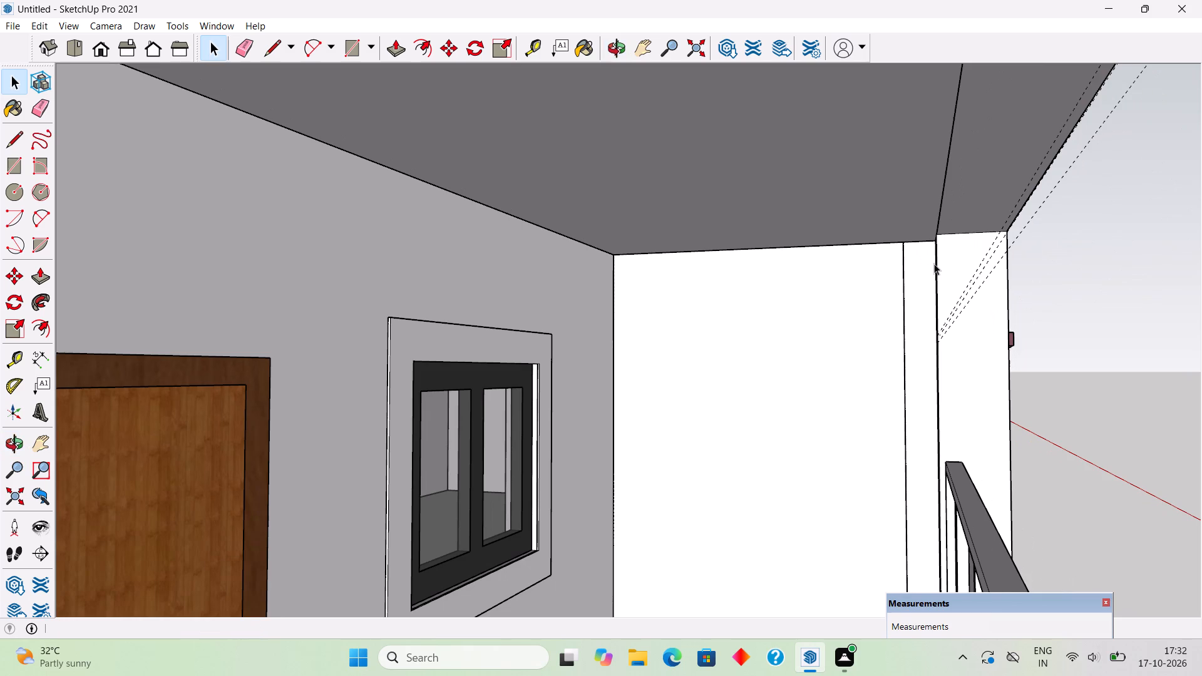
scroll(934, 264, "down", 3)
left_click(13, 501)
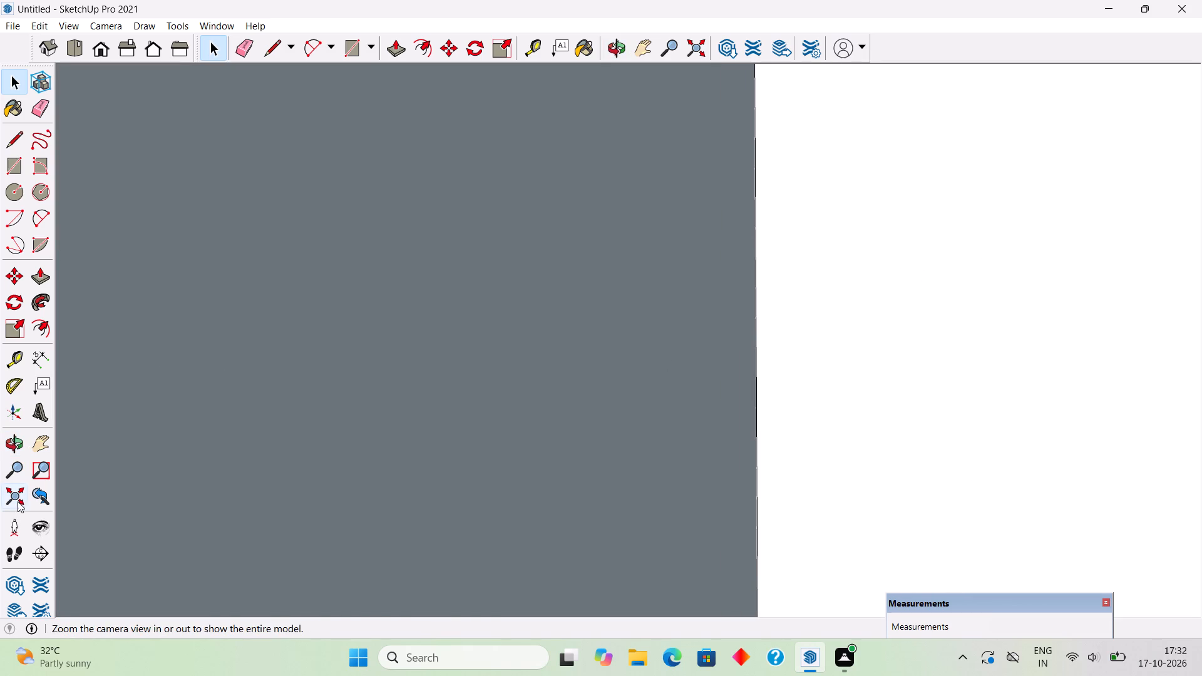
middle_click_drag(378, 429, 1, 386)
middle_click_drag(490, 392, 489, 463)
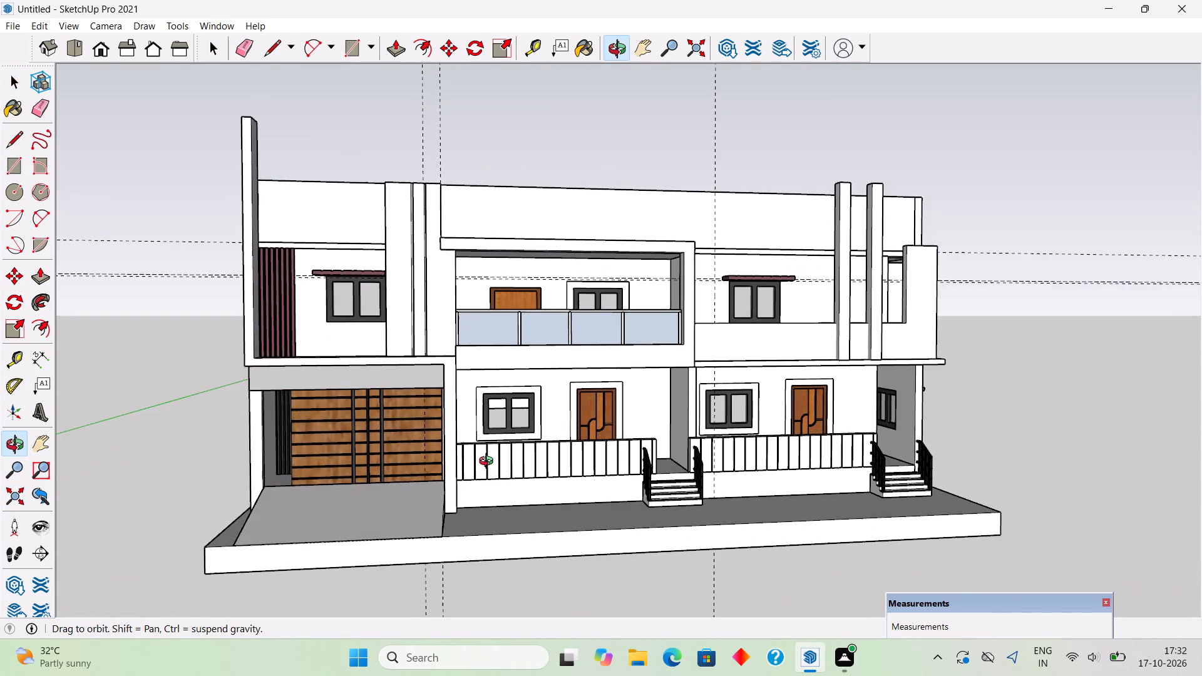
middle_click_drag(489, 463, 493, 475)
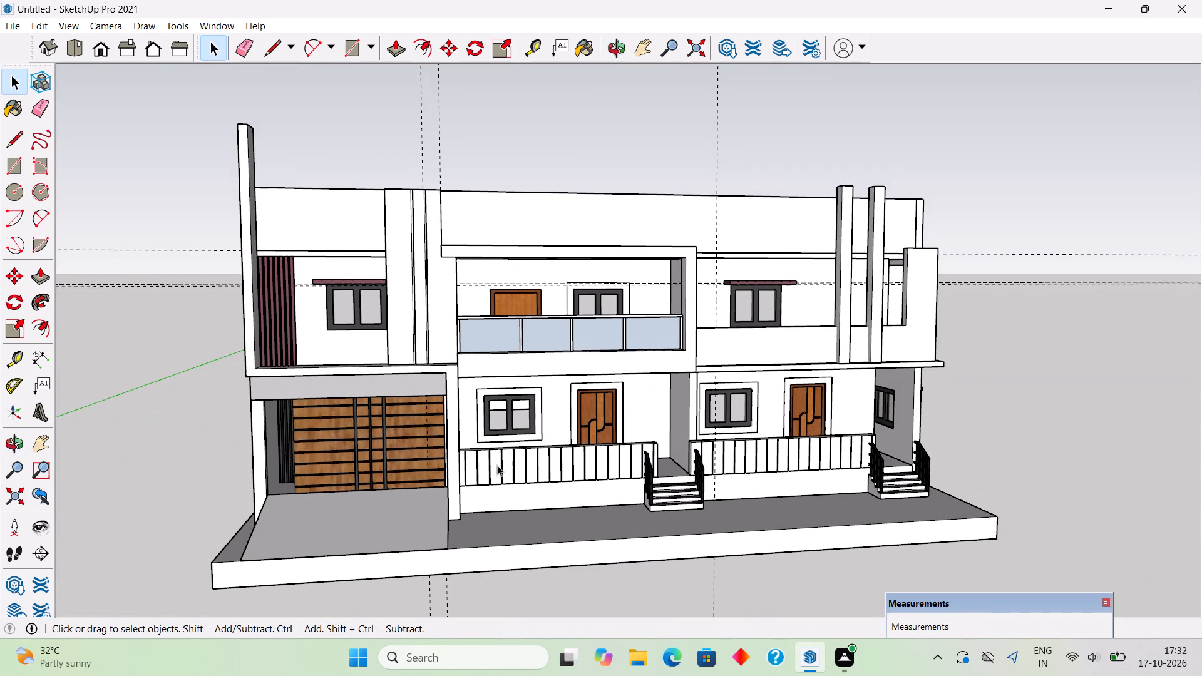
Pull the underside of the balcony frame's top beam down 7 1/2".
scroll(660, 220, "up", 5)
middle_click_drag(668, 291, 665, 203)
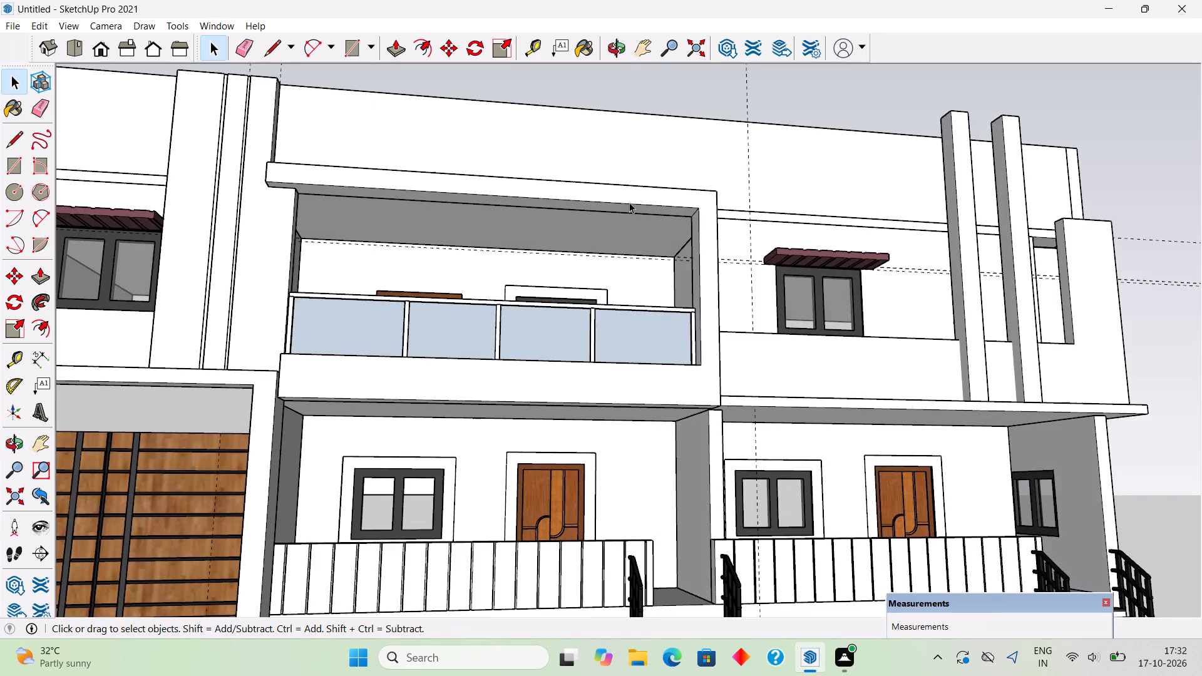
scroll(625, 210, "up", 3)
double_click(621, 213)
left_click(621, 213)
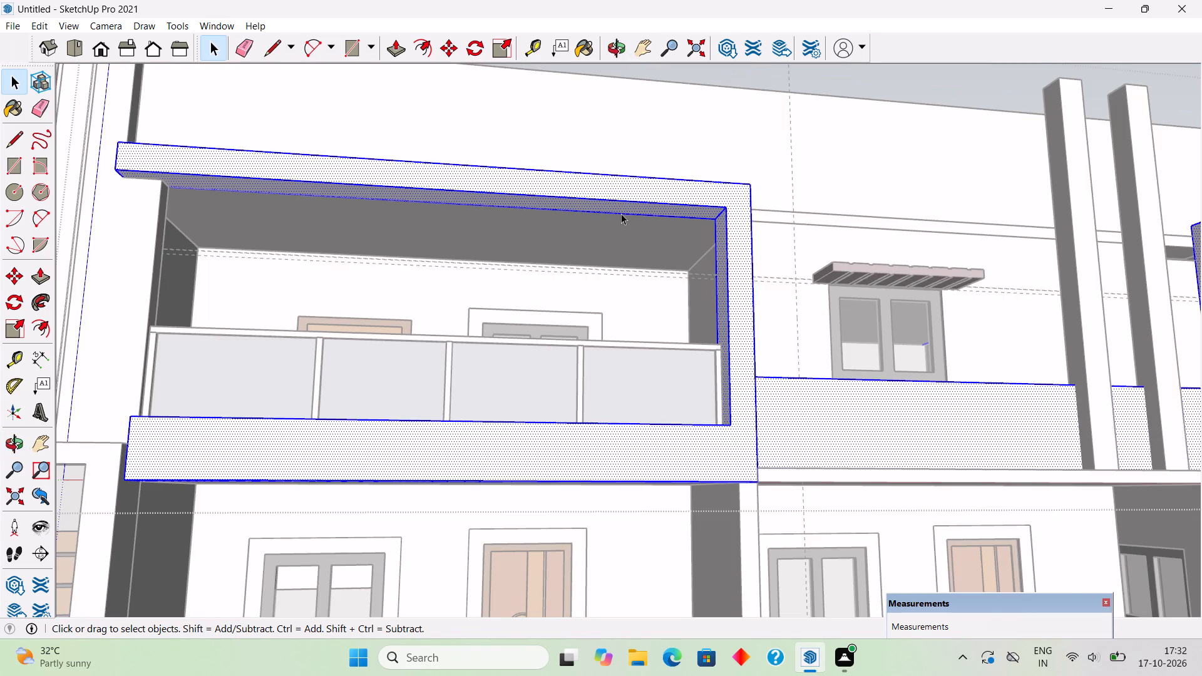
key("p")
left_click(627, 204)
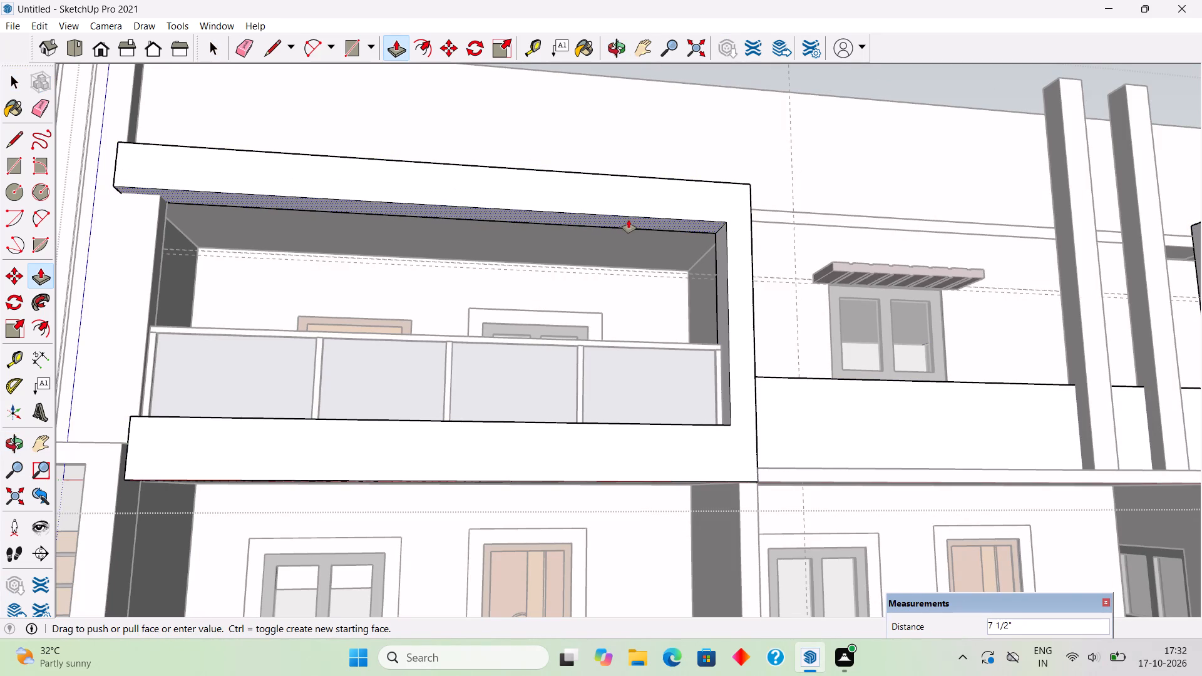
left_click(629, 220)
Pull the balcony frame's rear face about 8 11/16" back towards the house wall and leave the group.
middle_click_drag(639, 246, 823, 274)
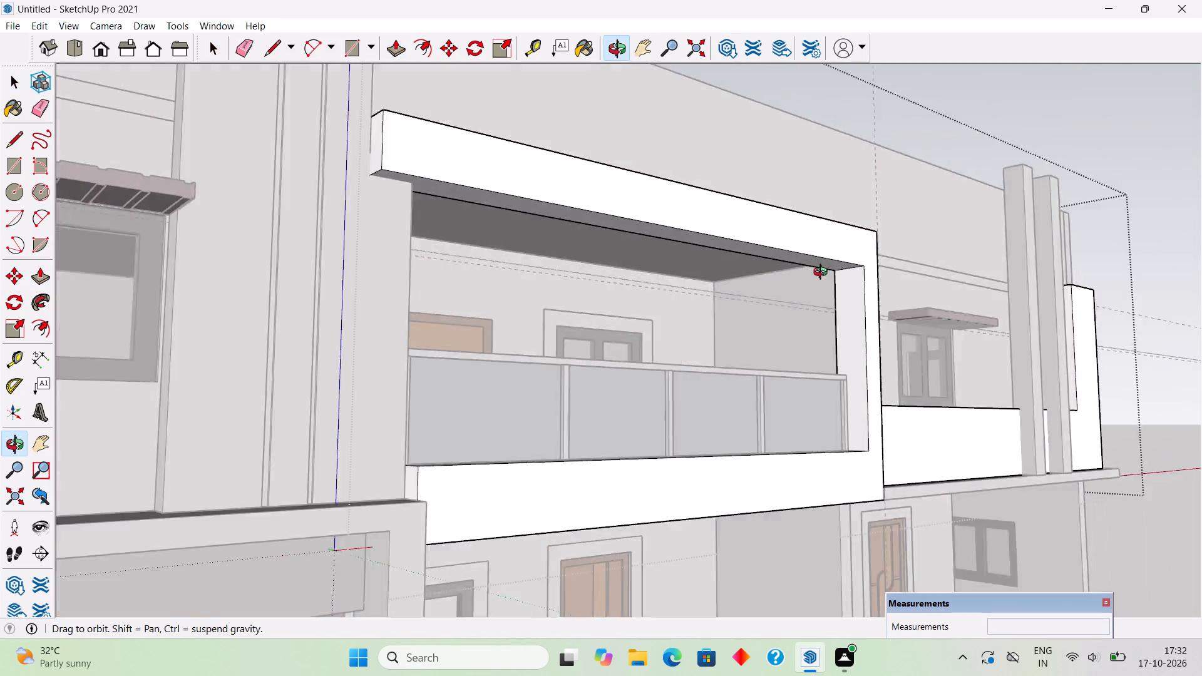
middle_click_drag(823, 274, 945, 270)
scroll(838, 285, "up", 2)
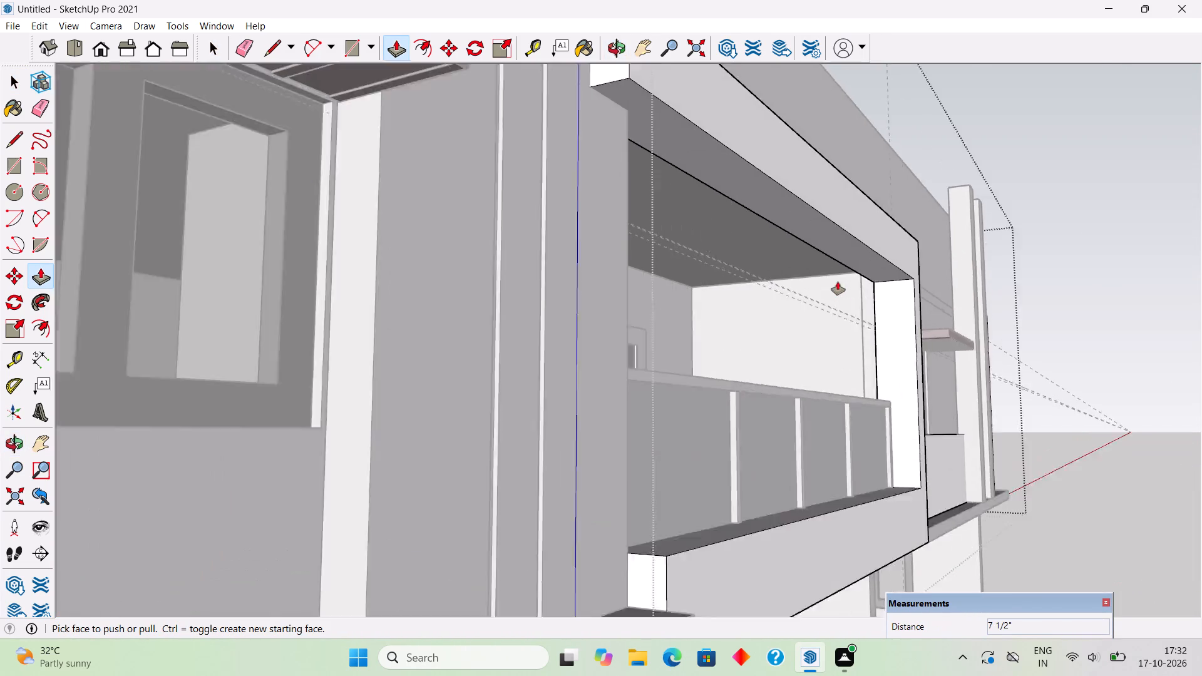
scroll(838, 282, "up", 12)
middle_click_drag(845, 270, 979, 304)
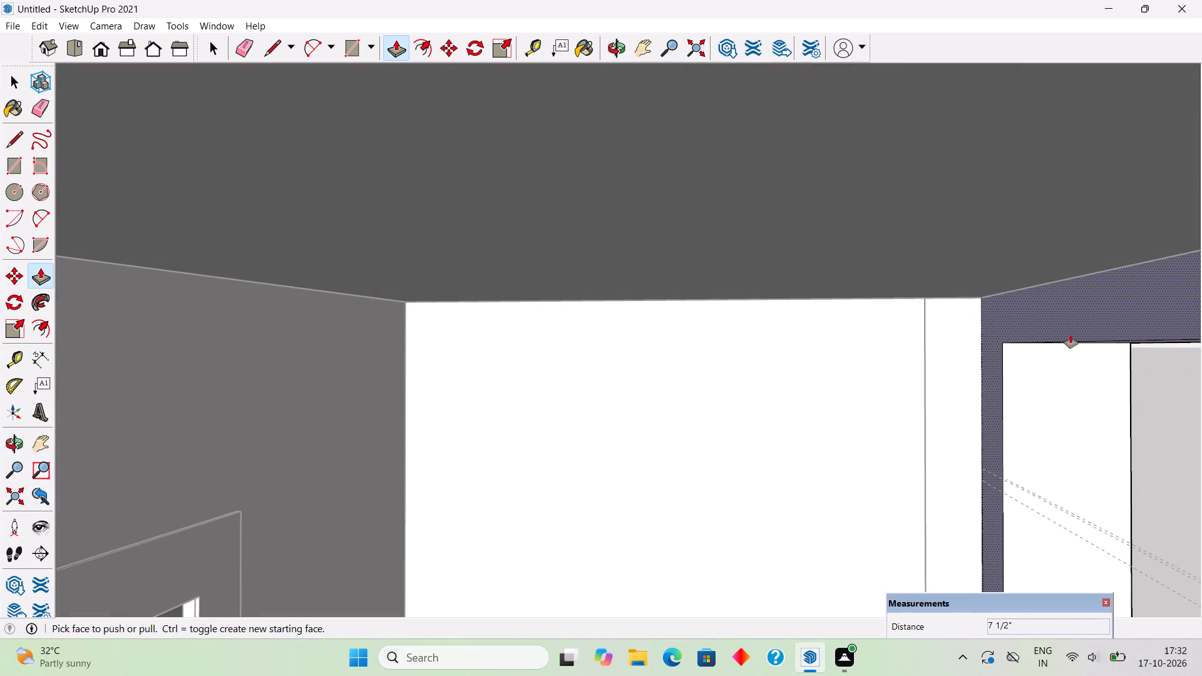
left_click(1072, 334)
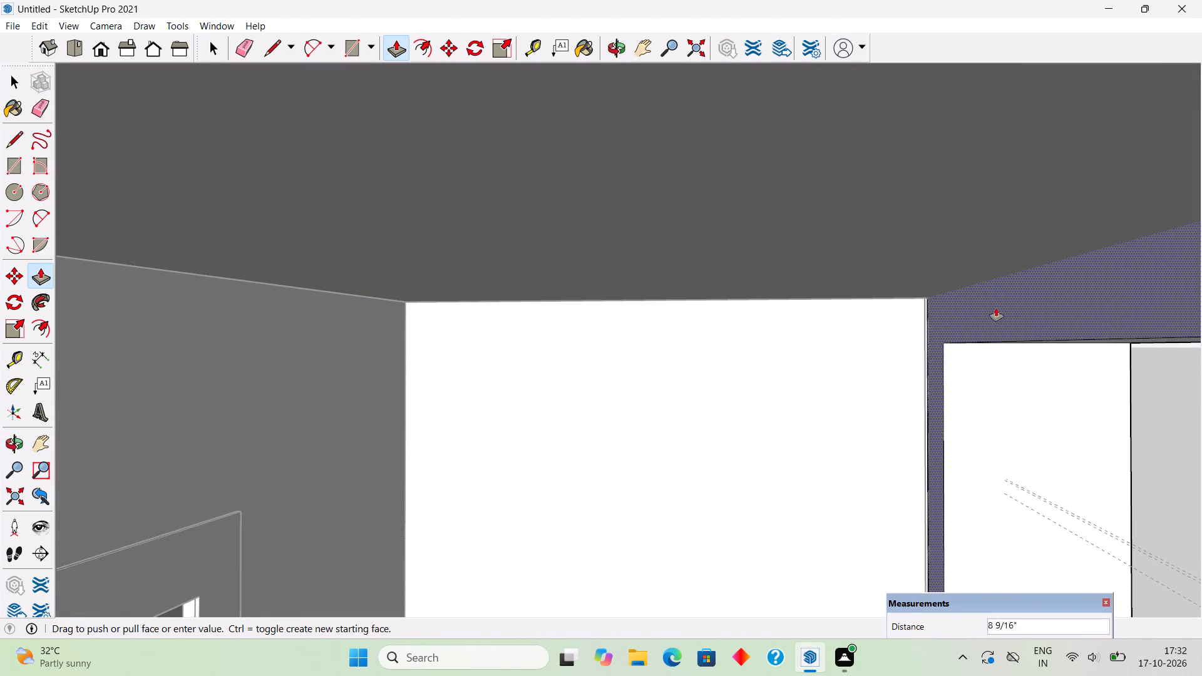
middle_click_drag(1037, 329, 1086, 339)
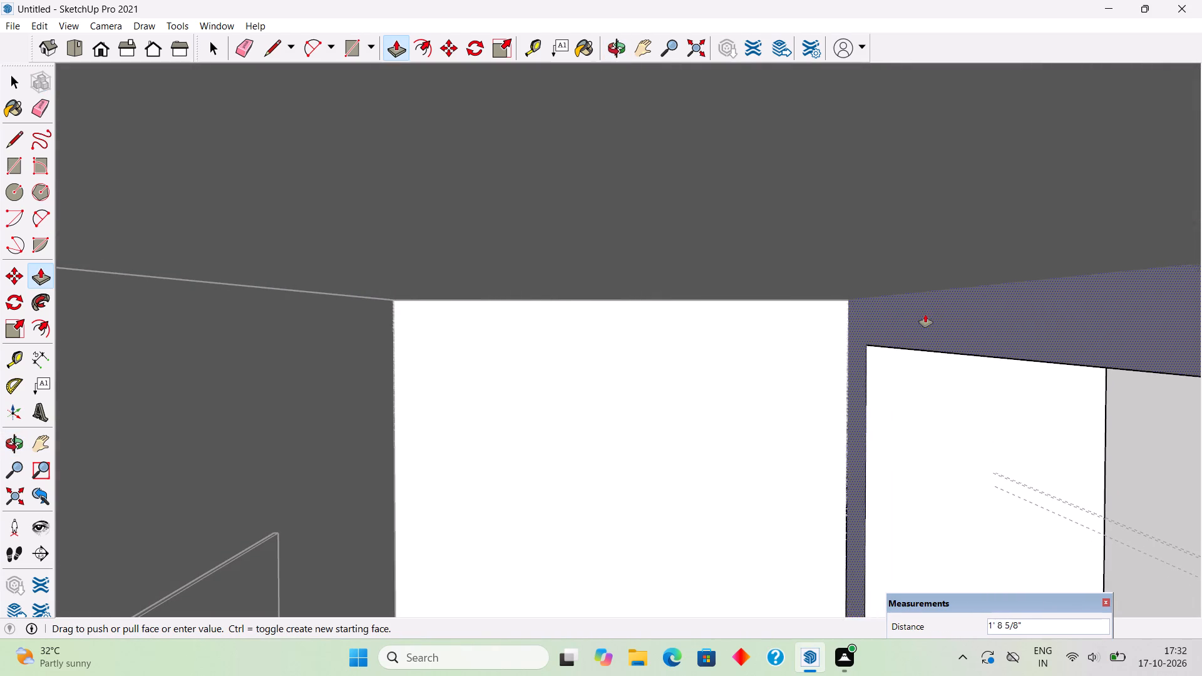
left_click(1020, 322)
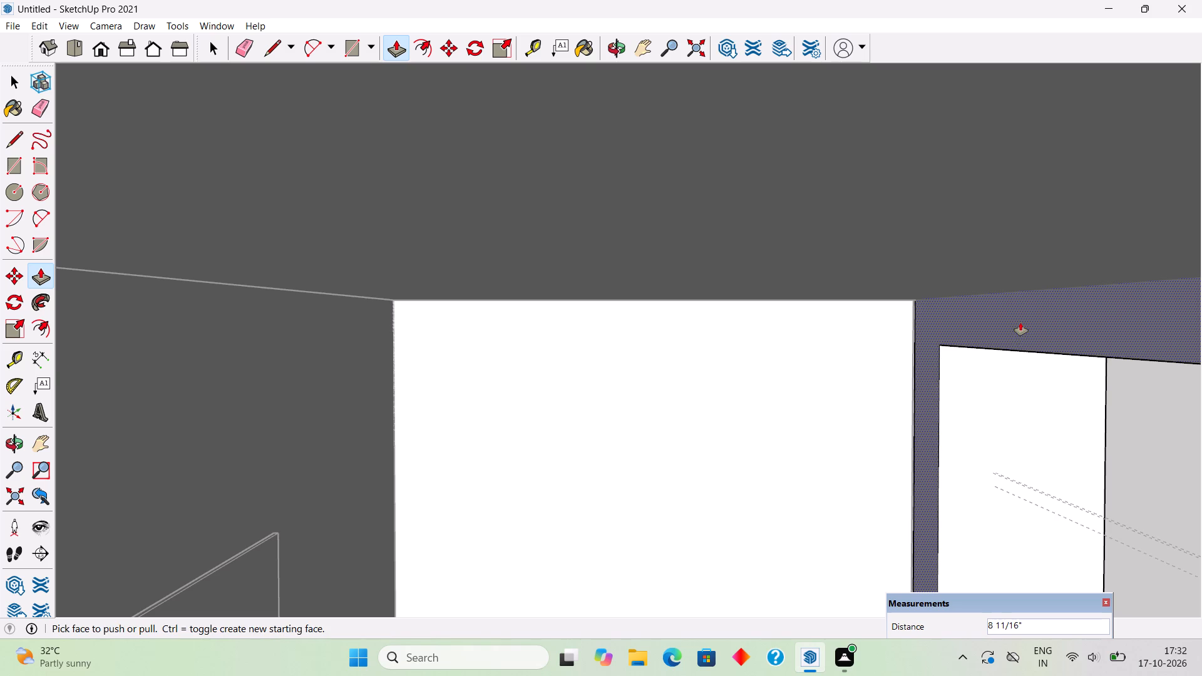
key("space")
left_click(1129, 426)
middle_click_drag(1128, 426, 613, 291)
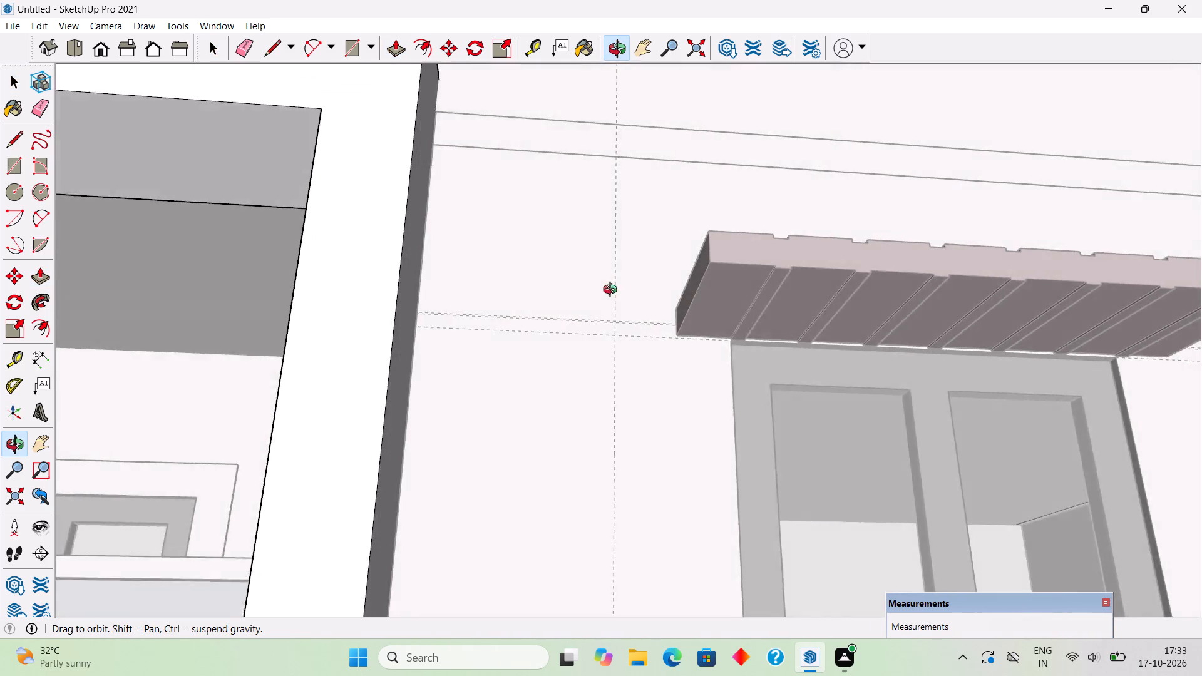
middle_click_drag(613, 291, 612, 294)
scroll(612, 292, "down", 17)
scroll(611, 294, "up", 1)
scroll(611, 294, "down", 4)
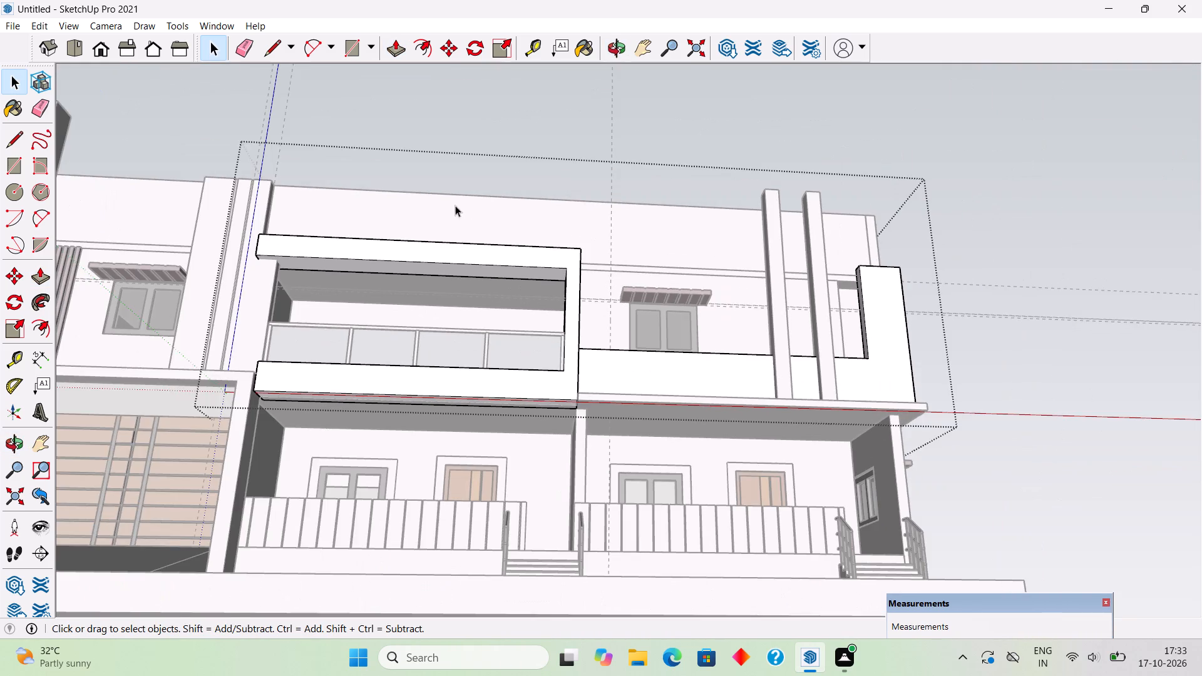
middle_click_drag(455, 207, 478, 348)
scroll(467, 322, "down", 1)
left_click(465, 146)
Reopen the frame group and pull the balcony frame's rear face slightly further back towards the house wall.
middle_click_drag(578, 410, 461, 220)
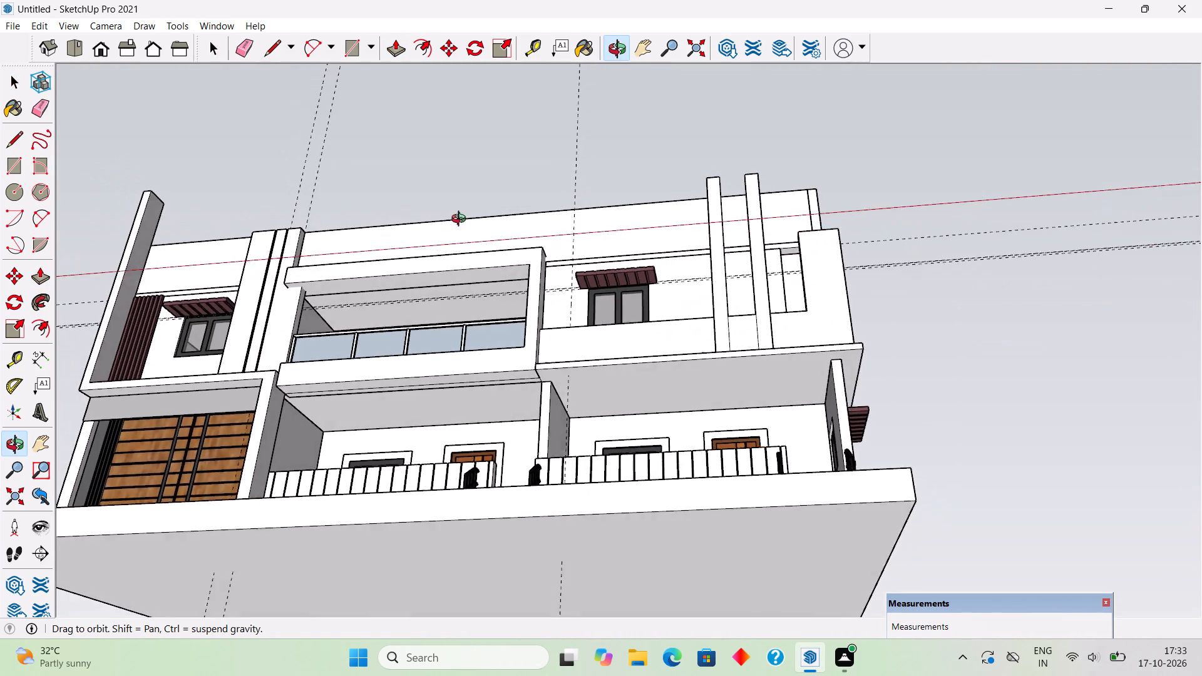
middle_click_drag(461, 220, 452, 295)
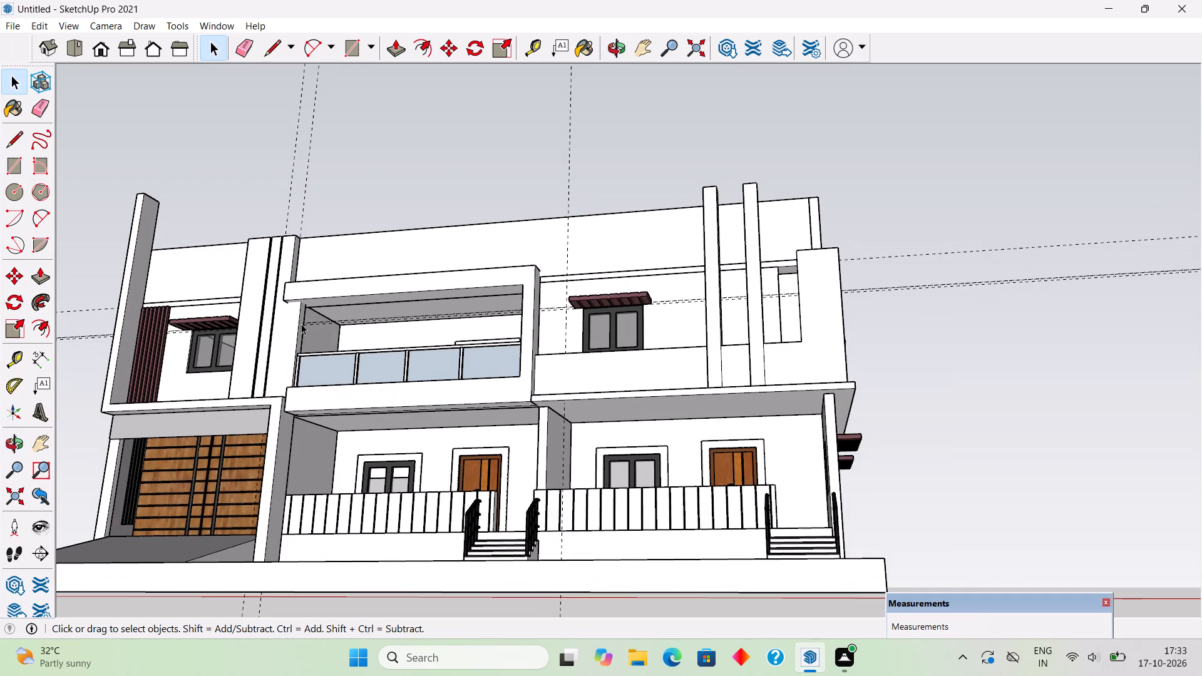
scroll(301, 324, "up", 12)
middle_click_drag(322, 281, 206, 215)
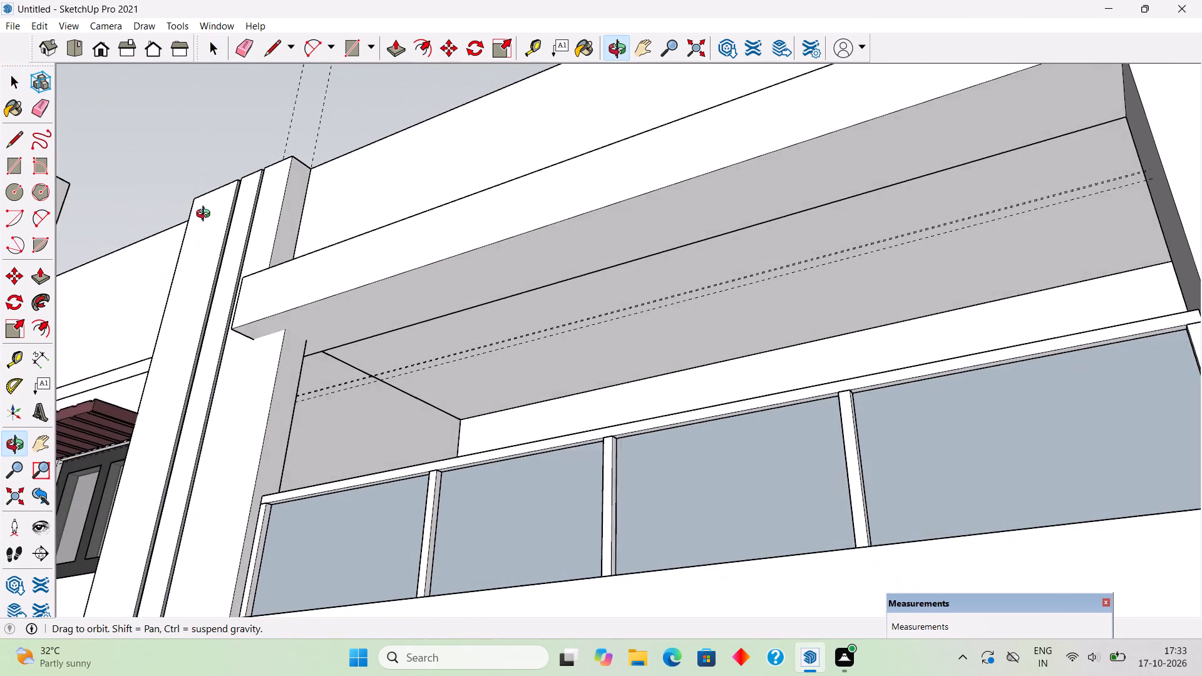
middle_click_drag(206, 215, 252, 228)
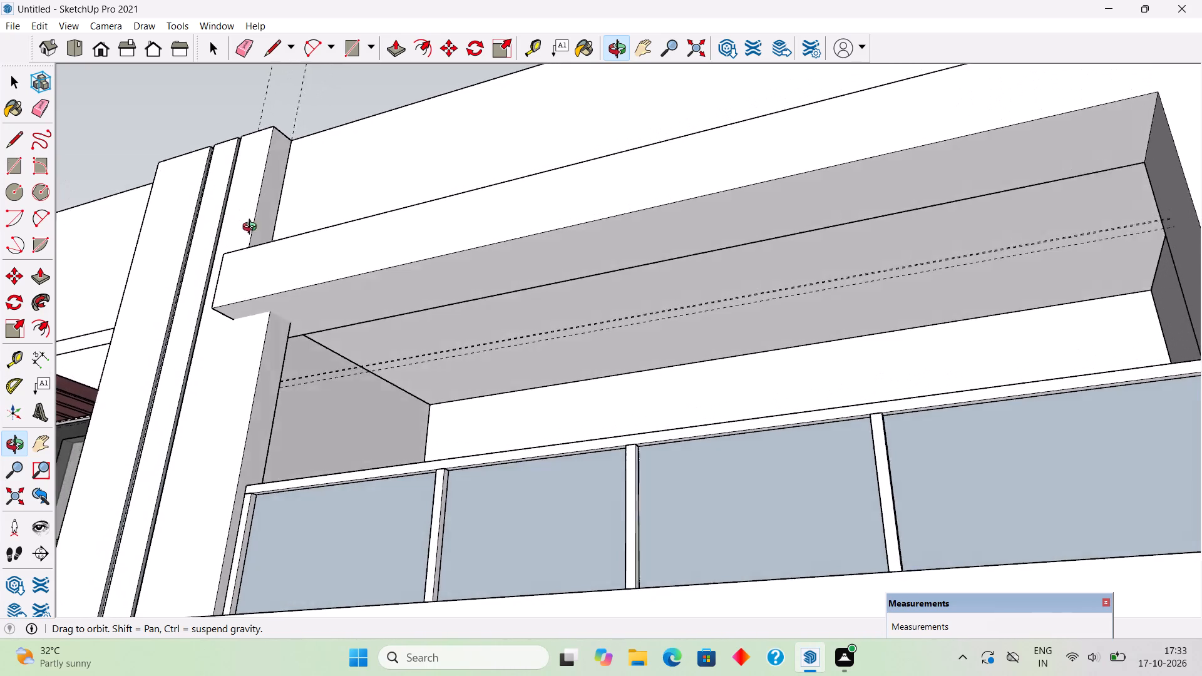
middle_click_drag(252, 228, 707, 294)
scroll(707, 294, "up", 2)
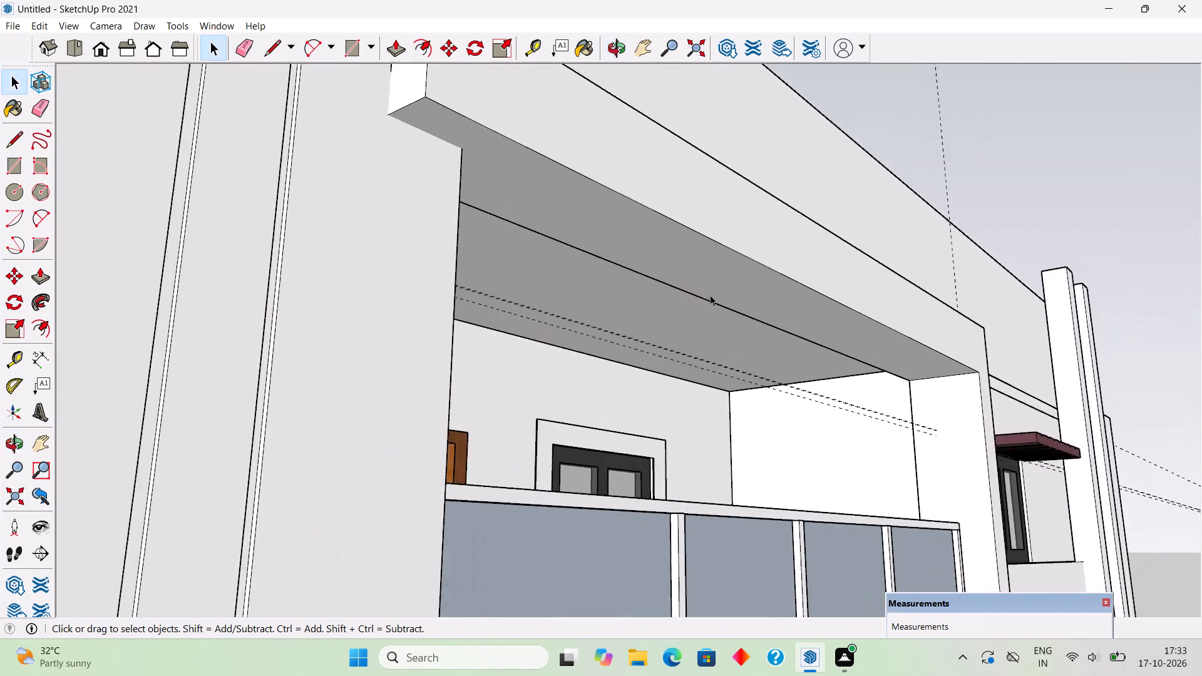
scroll(710, 295, "up", 6)
middle_click_drag(773, 369, 943, 429)
scroll(1030, 422, "up", 1)
triple_click(1036, 416)
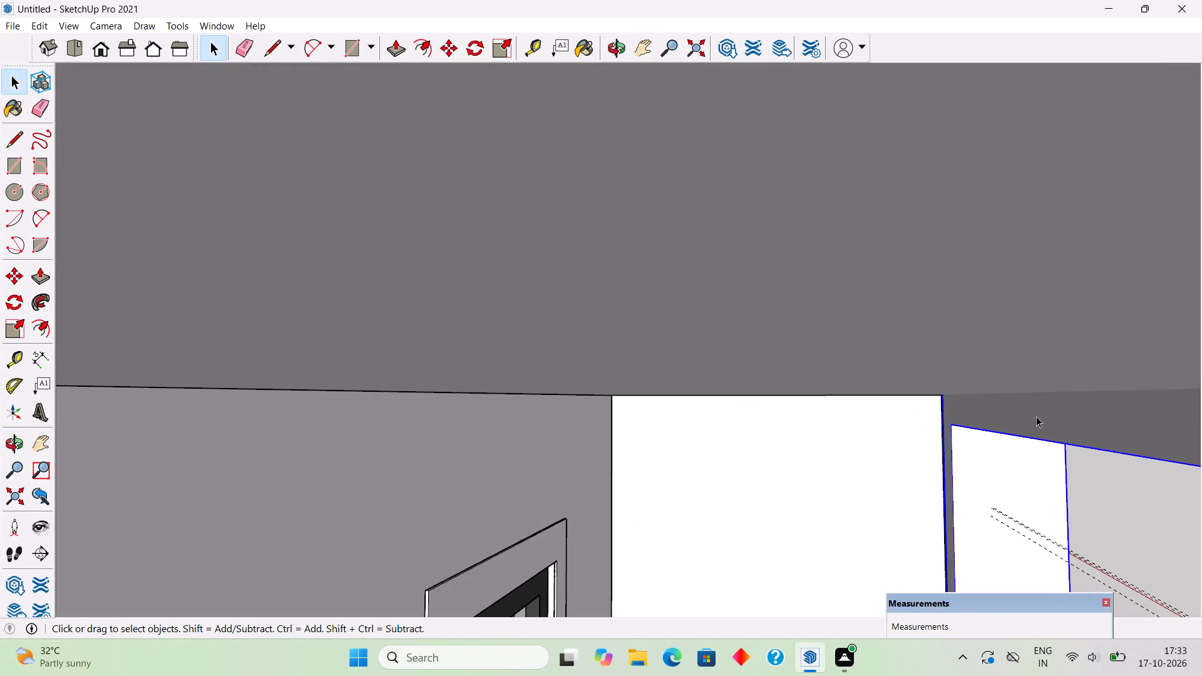
left_click(1036, 416)
key("p")
left_click(1036, 416)
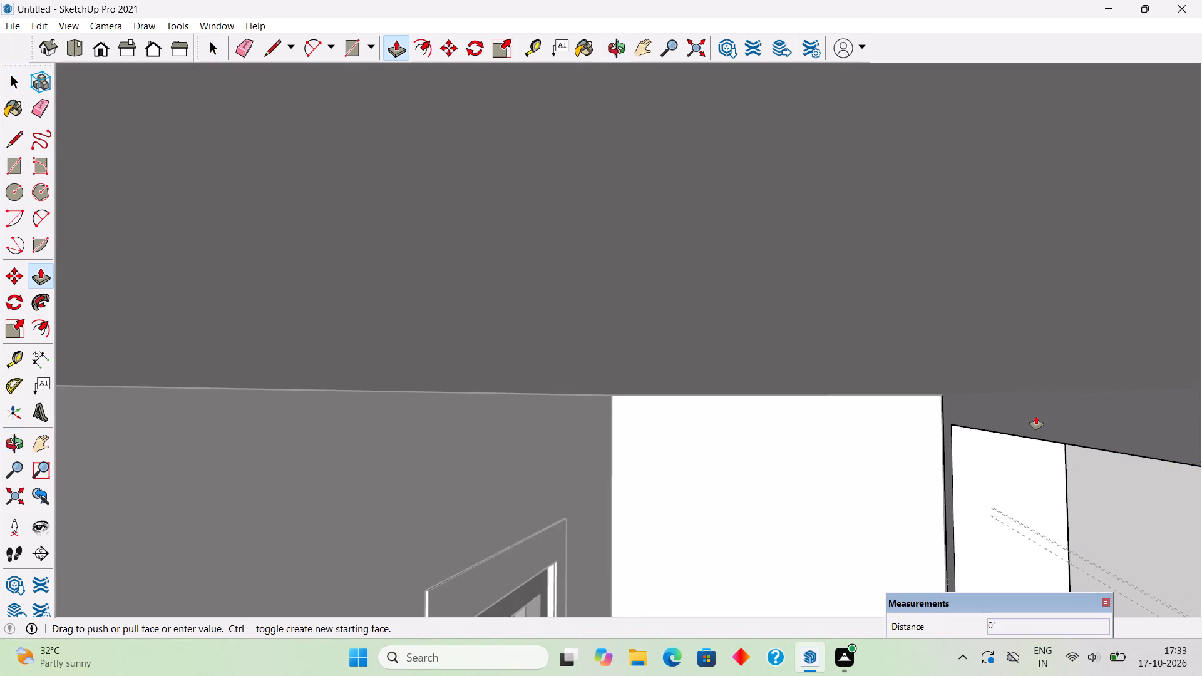
left_click(952, 409)
key("space")
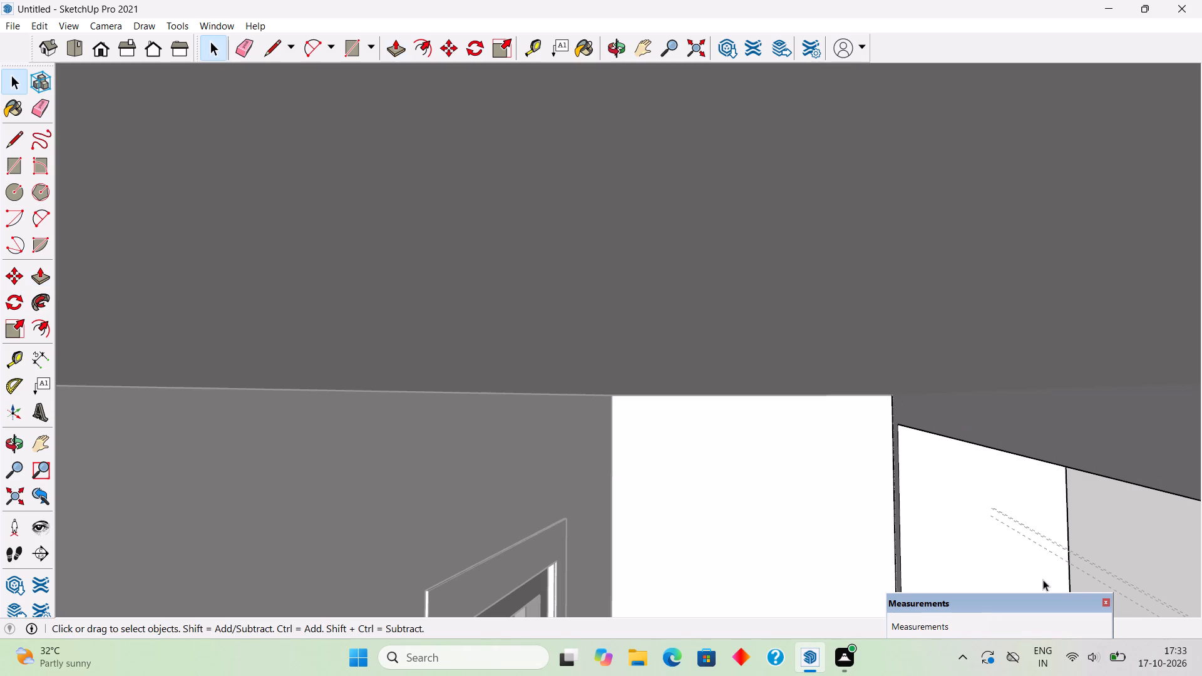
left_click(1107, 542)
Examine the deepened balcony frame and its top beam from the front and from below at the side.
middle_click_drag(1030, 431, 563, 314)
scroll(564, 312, "down", 9)
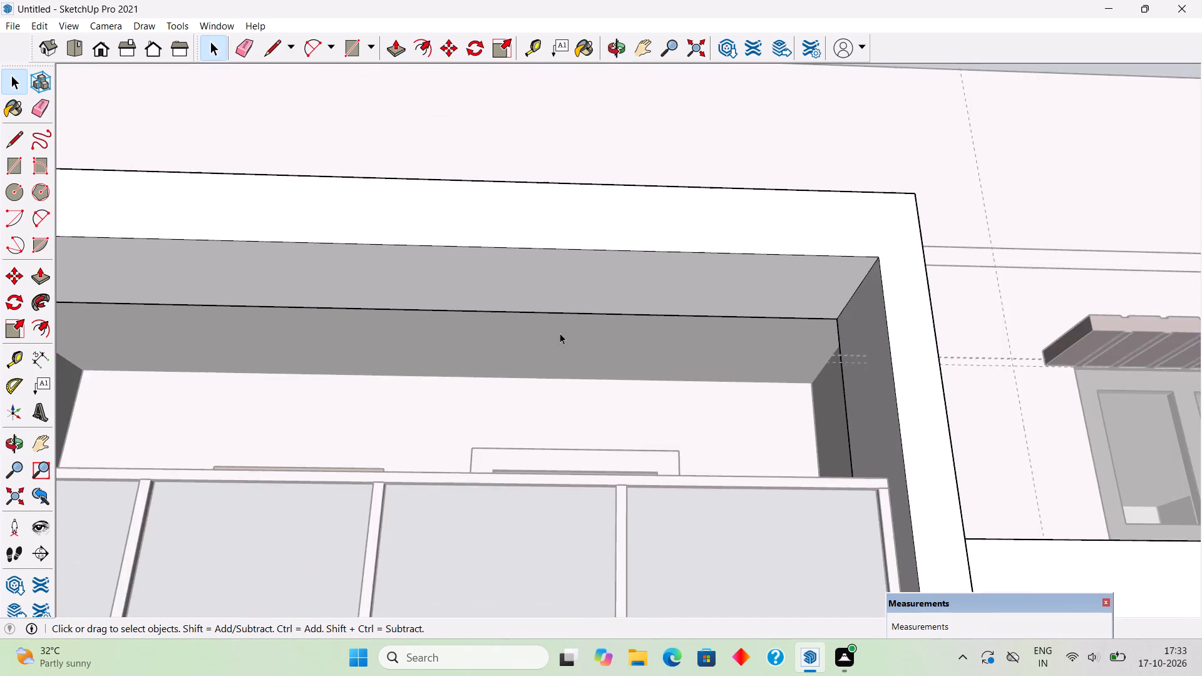
scroll(560, 333, "down", 4)
middle_click_drag(542, 342, 243, 342)
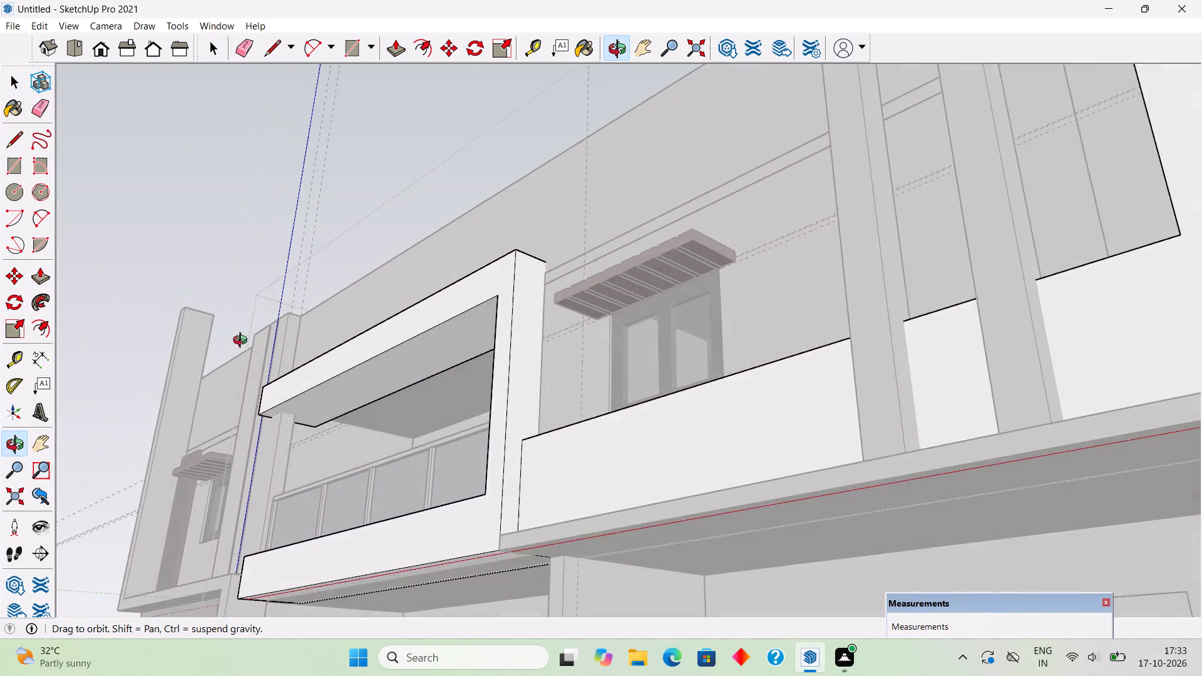
middle_click_drag(243, 342, 256, 356)
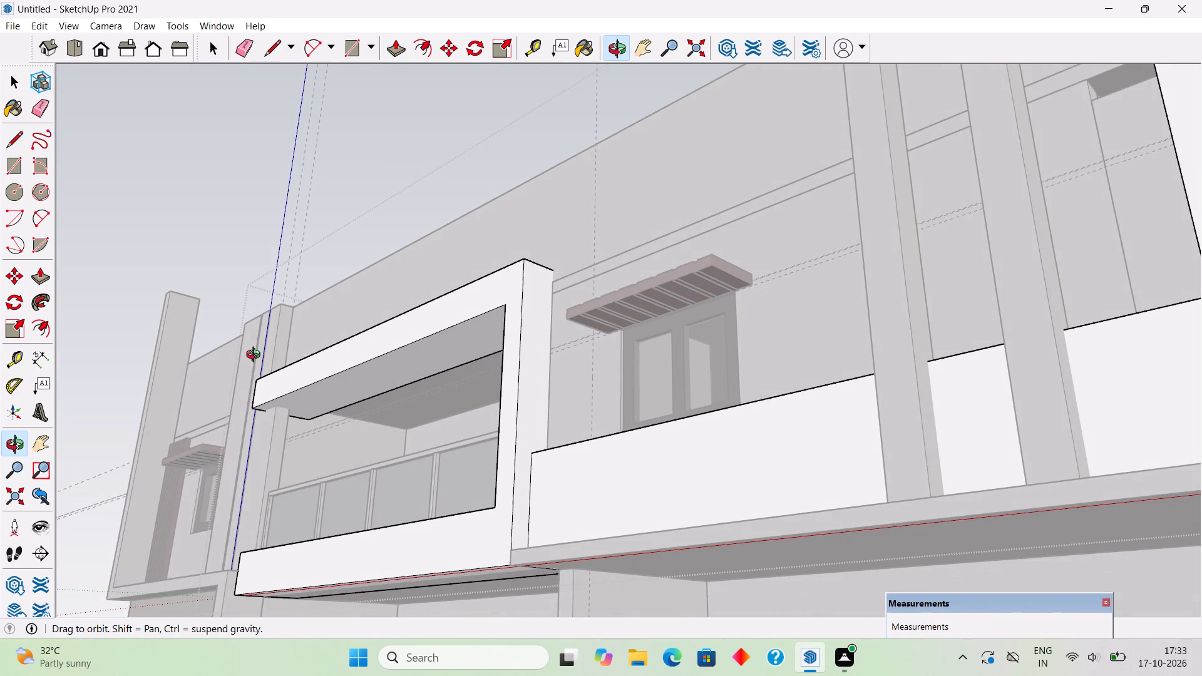
middle_click_drag(256, 356, 259, 363)
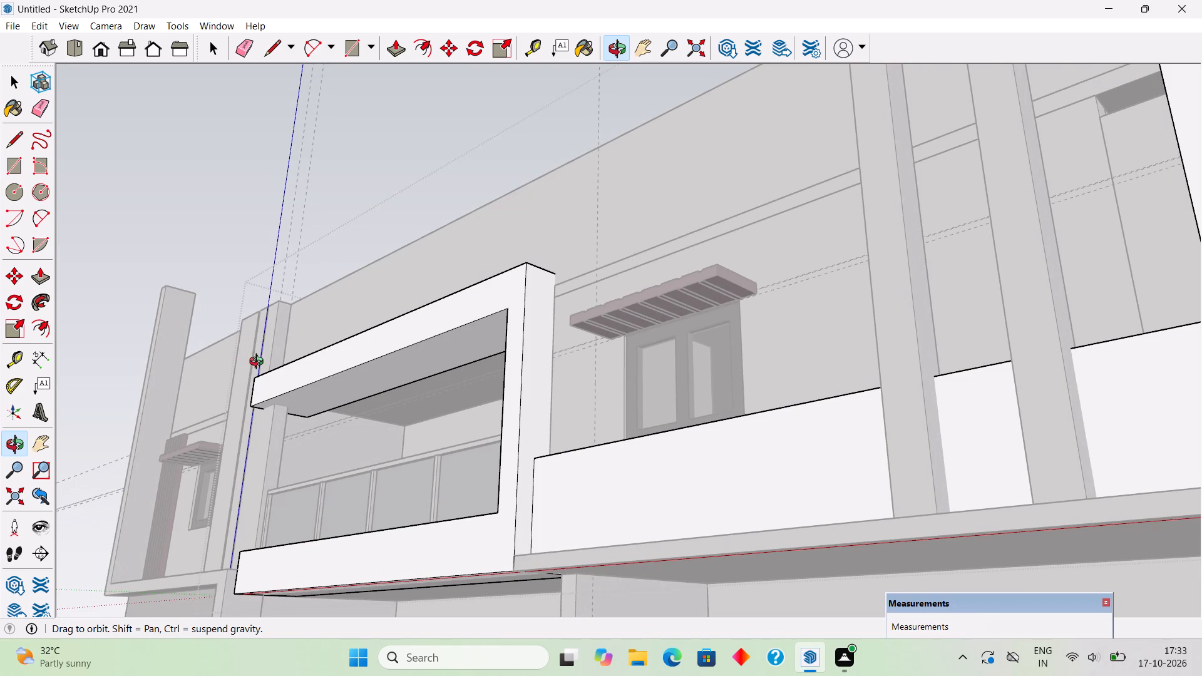
middle_click_drag(259, 363, 272, 335)
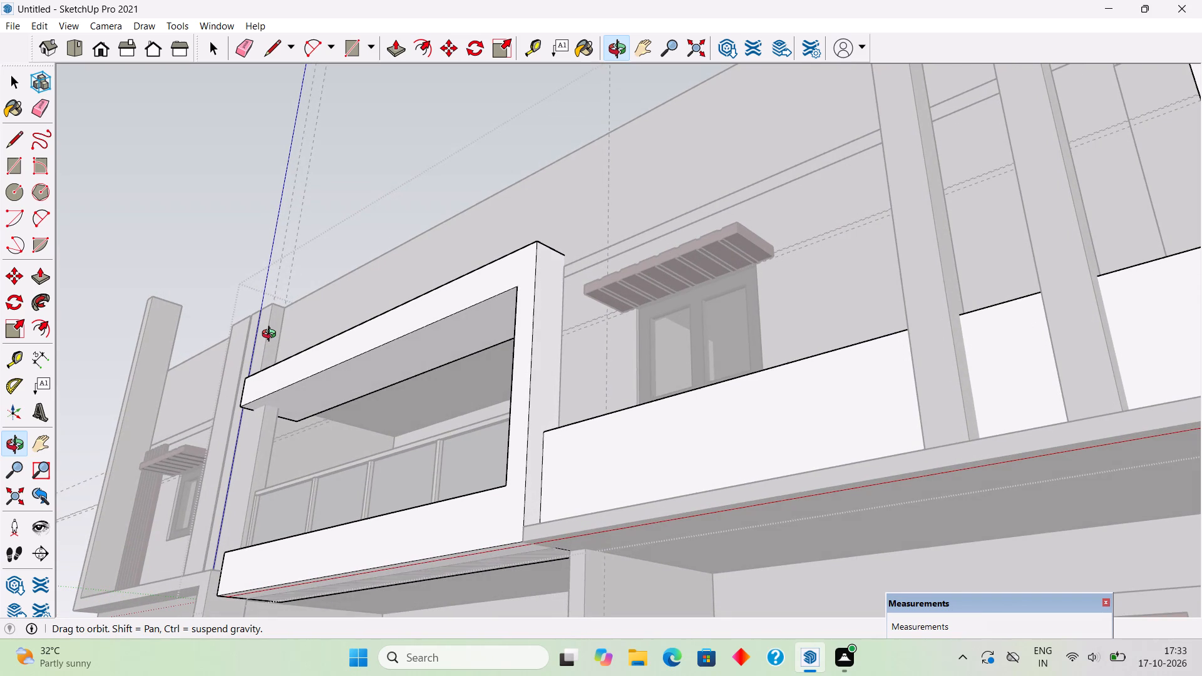
Leave the frame group and examine the house facade from below, the front and the side.
middle_click_drag(272, 335, 667, 368)
scroll(300, 356, "down", 1)
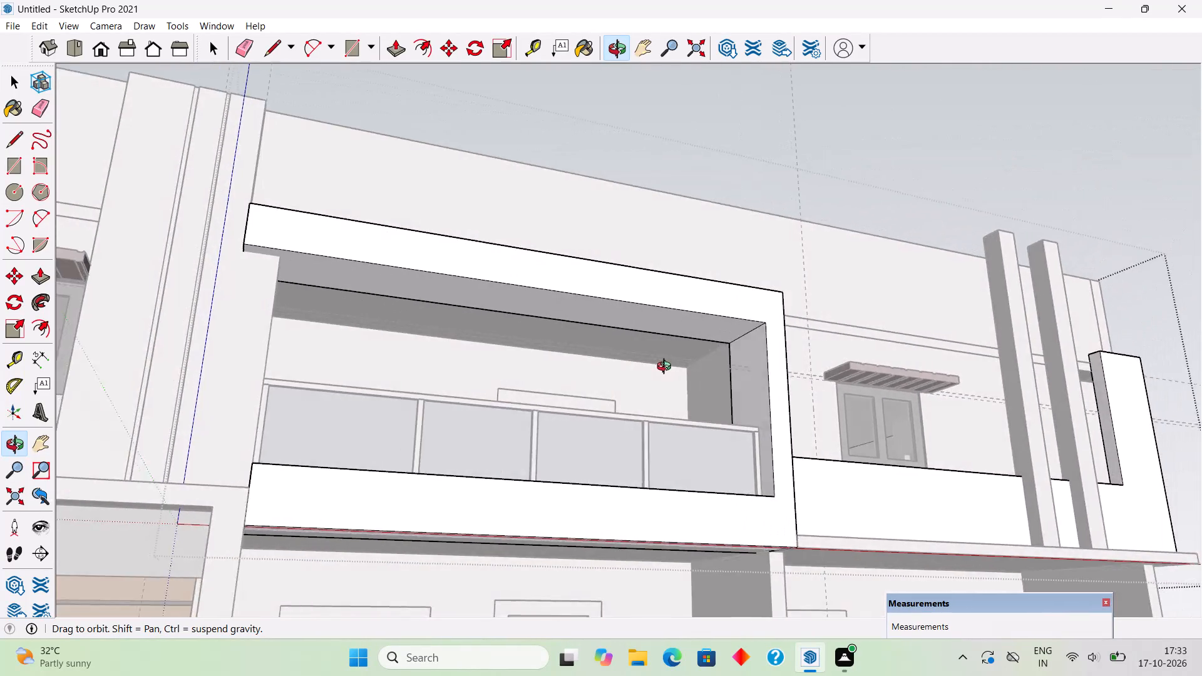
middle_click_drag(667, 368, 597, 506)
scroll(597, 506, "down", 4)
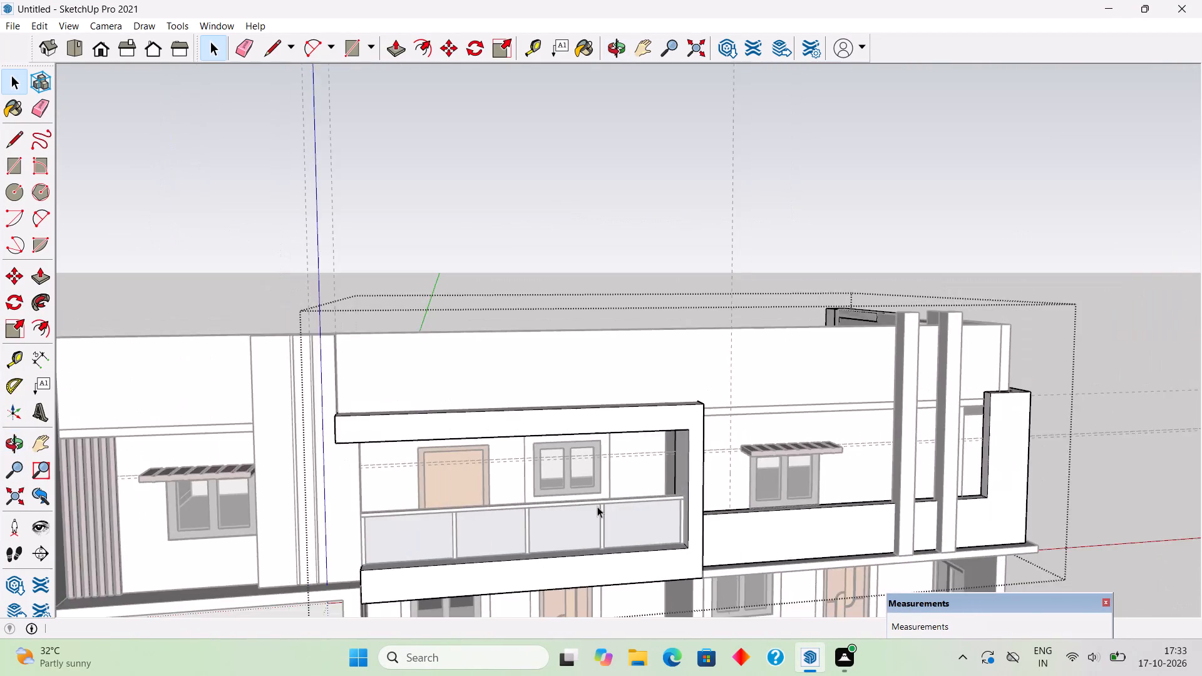
scroll(597, 506, "down", 4)
left_click(573, 283)
scroll(604, 501, "down", 1)
middle_click_drag(582, 460, 382, 300)
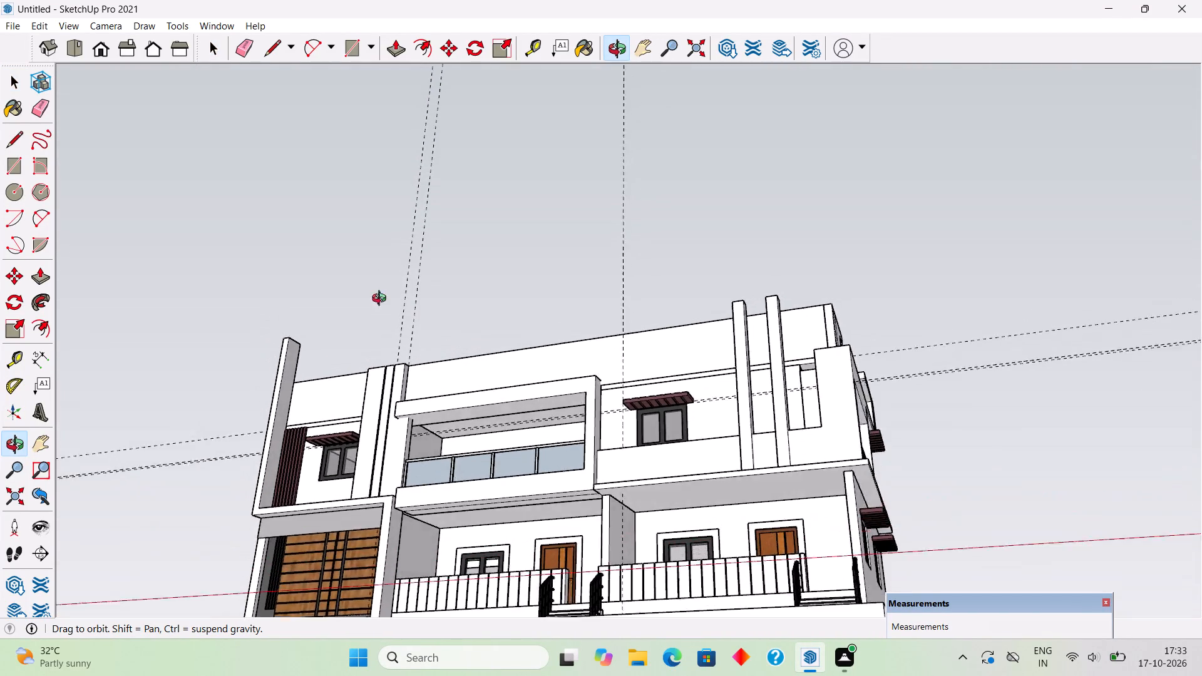
middle_click_drag(382, 300, 361, 343)
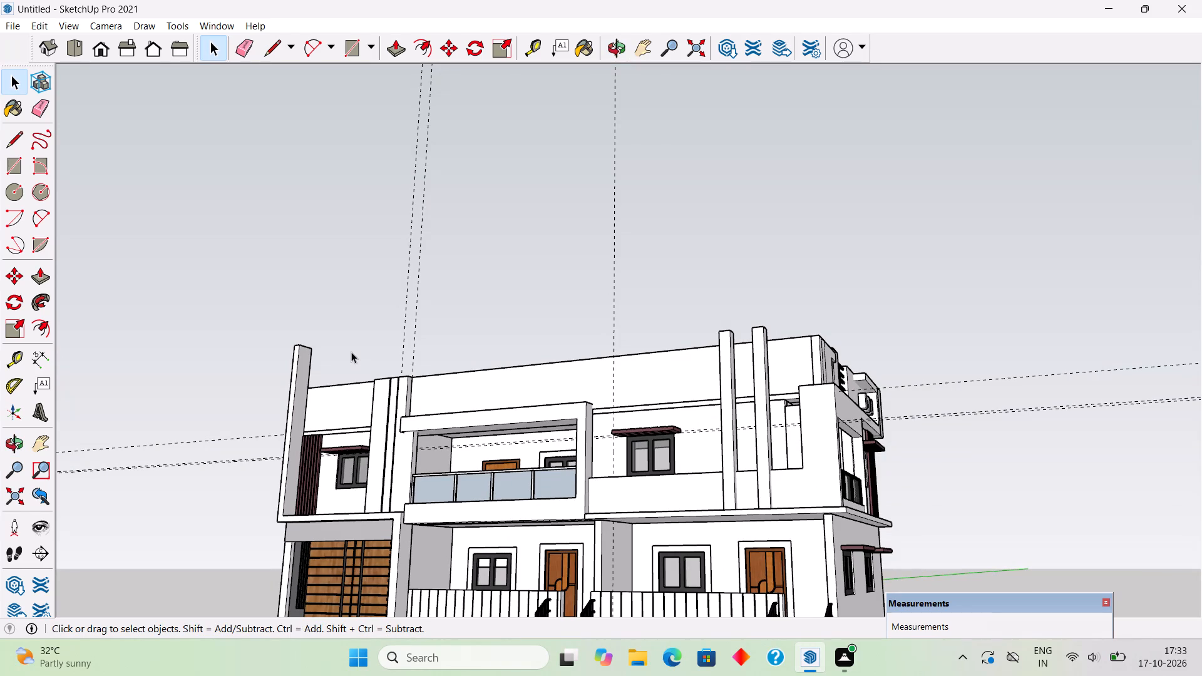
scroll(367, 341, "down", 4)
middle_click_drag(377, 361, 490, 443)
scroll(490, 443, "up", 1)
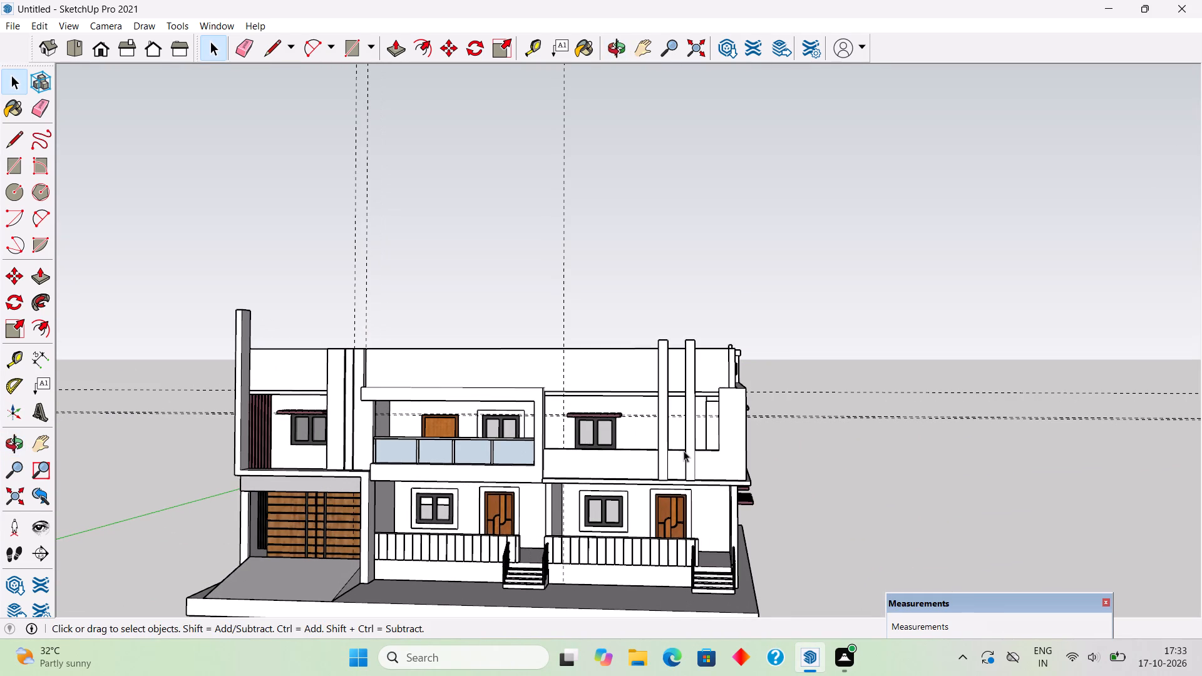
Sample Color L11 from the maroon vertical slats and paint the balcony window's surround with it.
key("b")
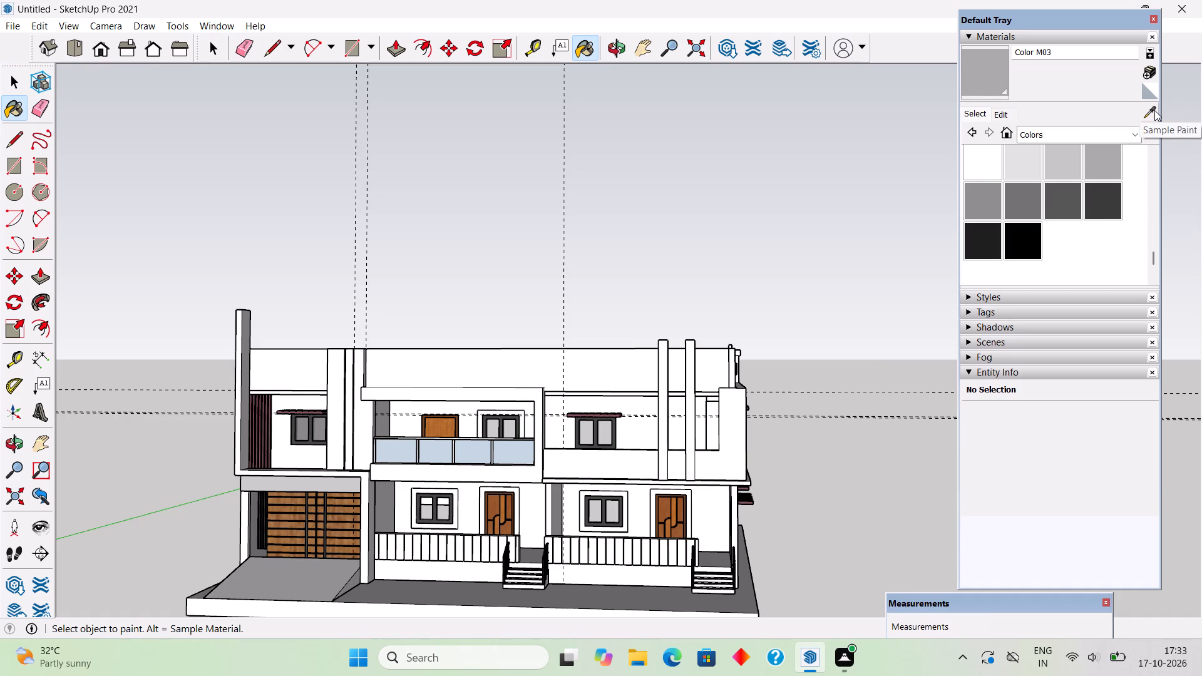
left_click(1154, 110)
scroll(409, 428, "up", 5)
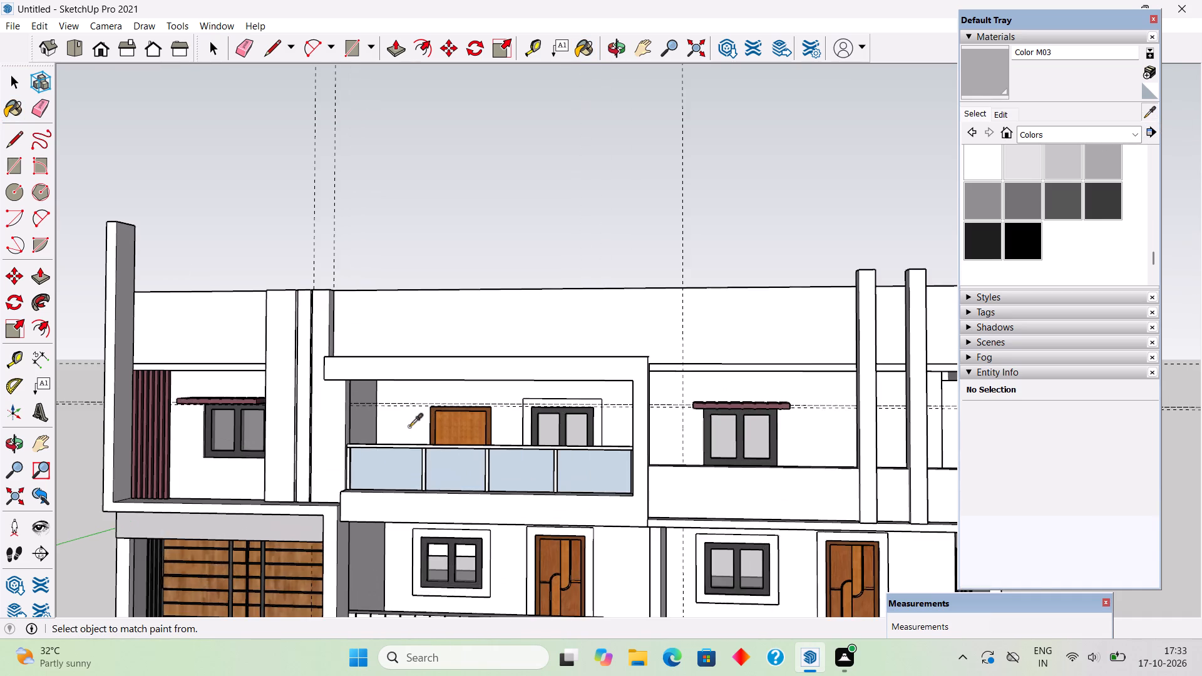
scroll(409, 426, "up", 1)
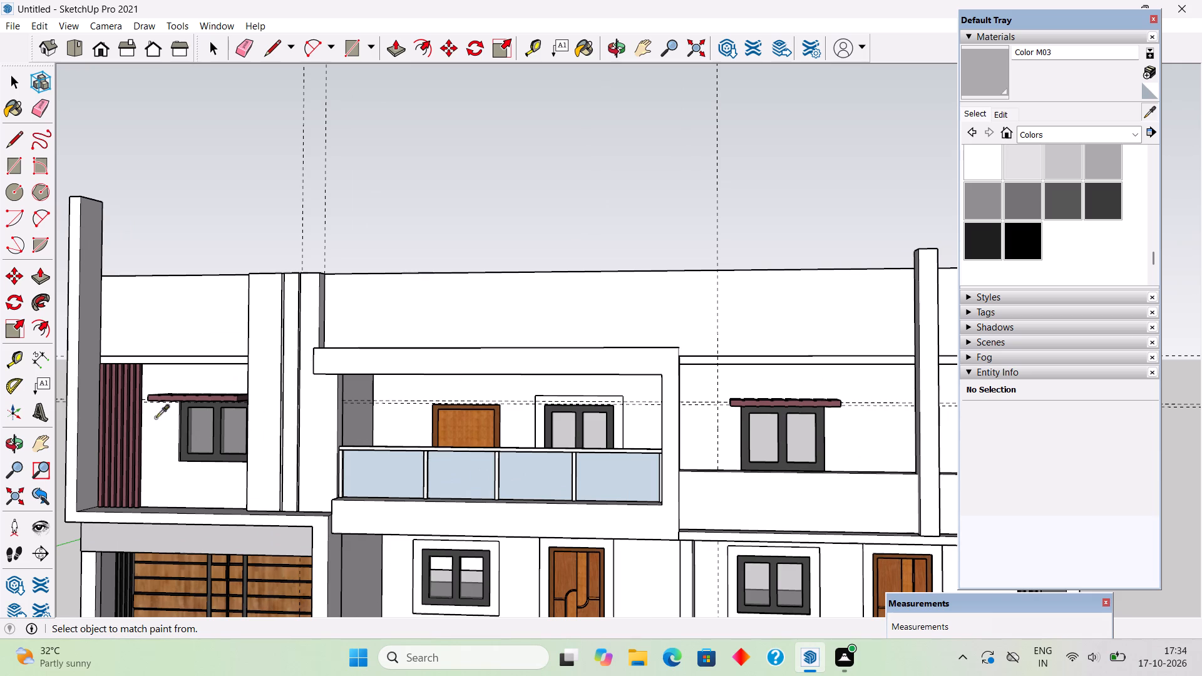
left_click(107, 446)
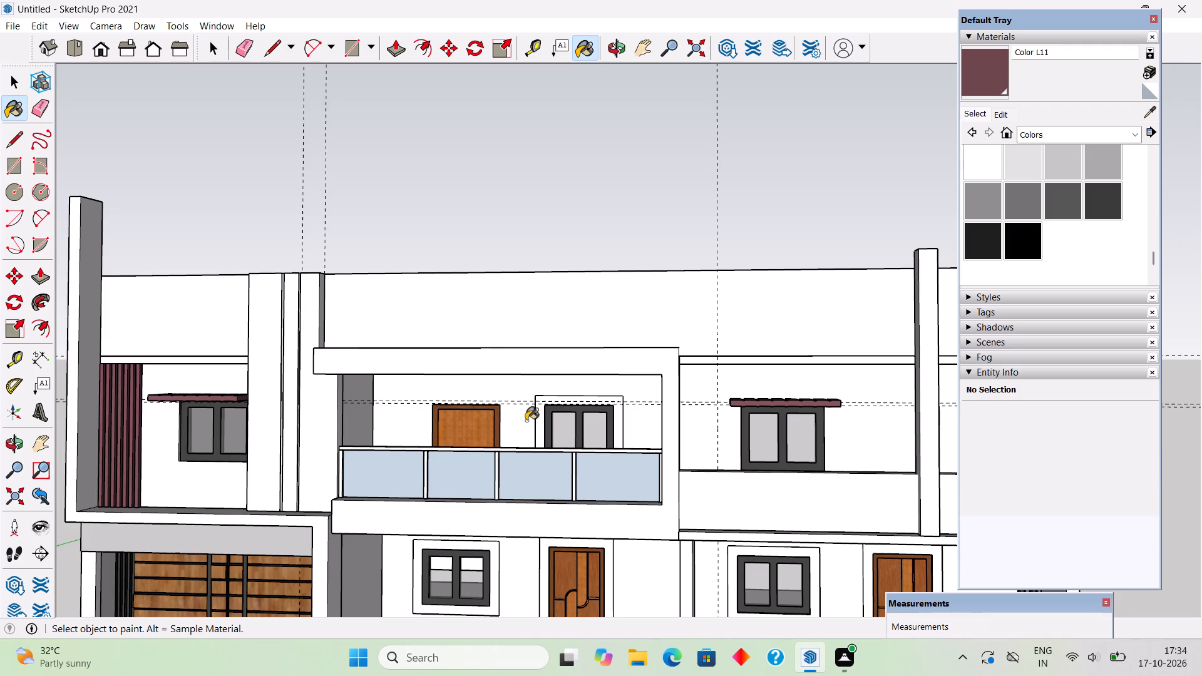
left_click(539, 419)
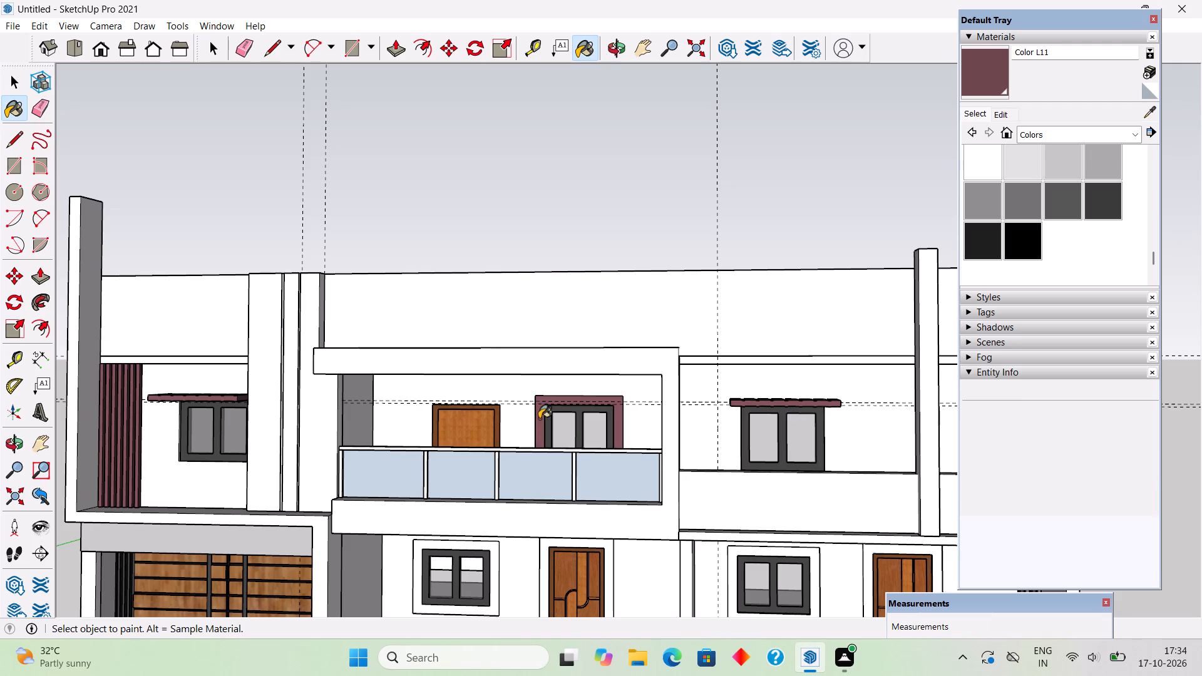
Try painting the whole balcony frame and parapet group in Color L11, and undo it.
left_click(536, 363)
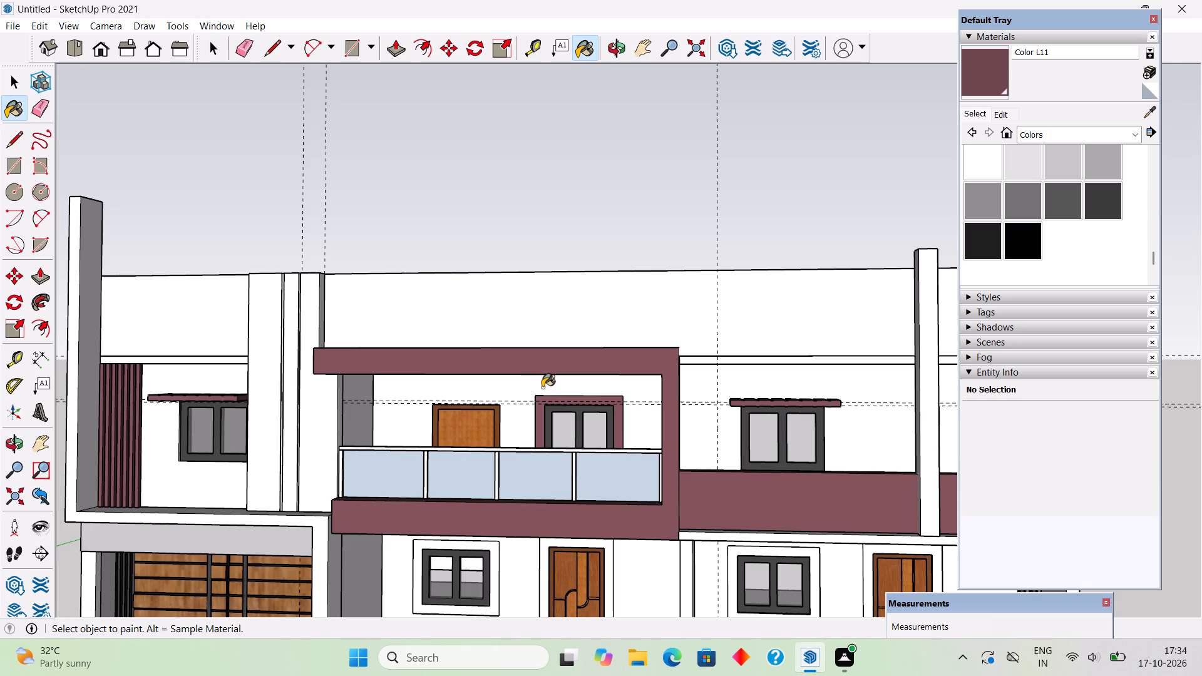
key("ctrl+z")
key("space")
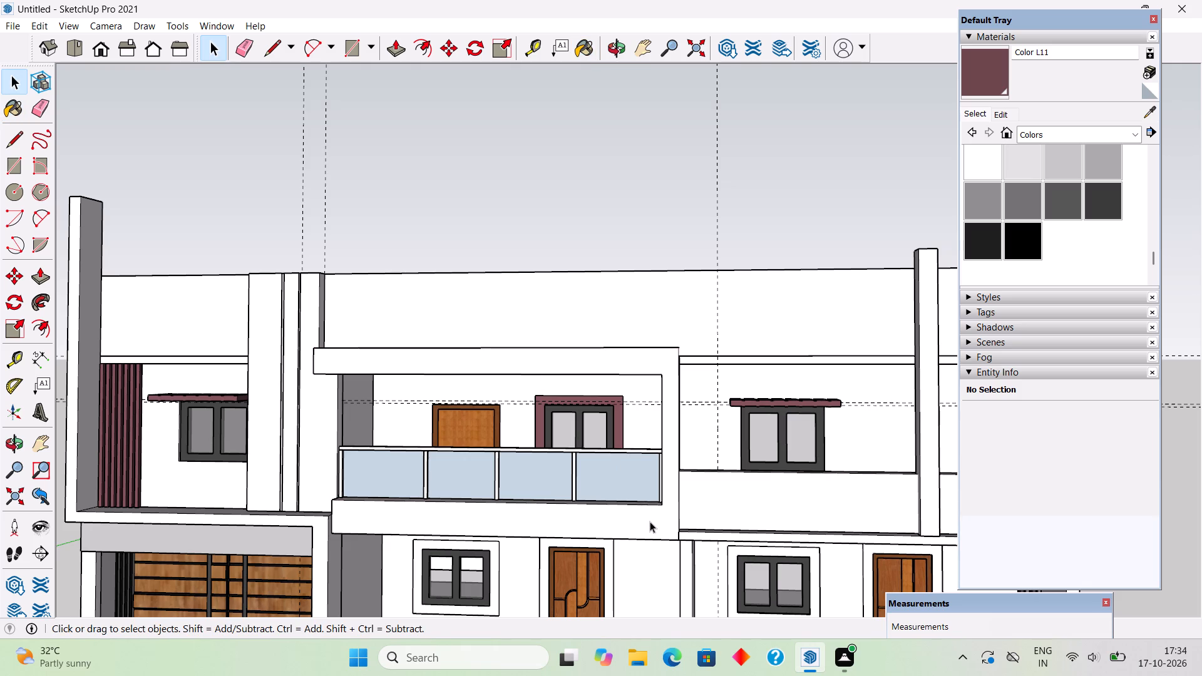
Inside the frame group, paint the balcony frame's front face, beam ends, top beam underside and upright's inner face in Color L11.
triple_click(650, 521)
left_click(650, 521)
left_click(650, 521)
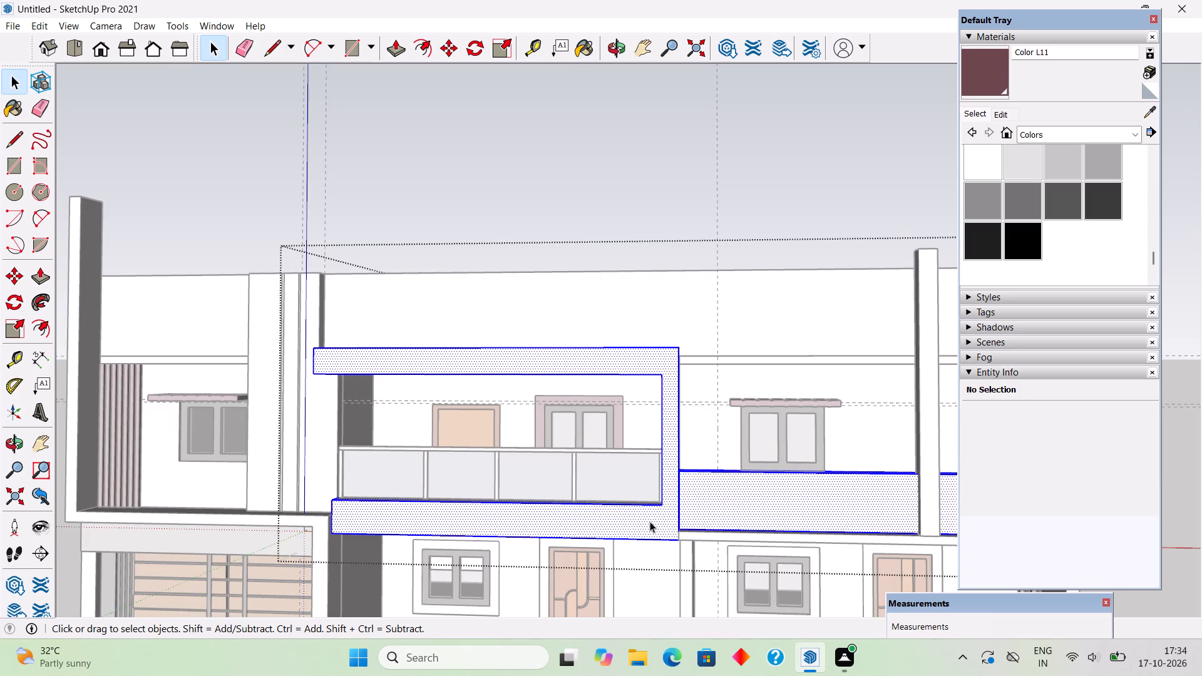
left_click(982, 78)
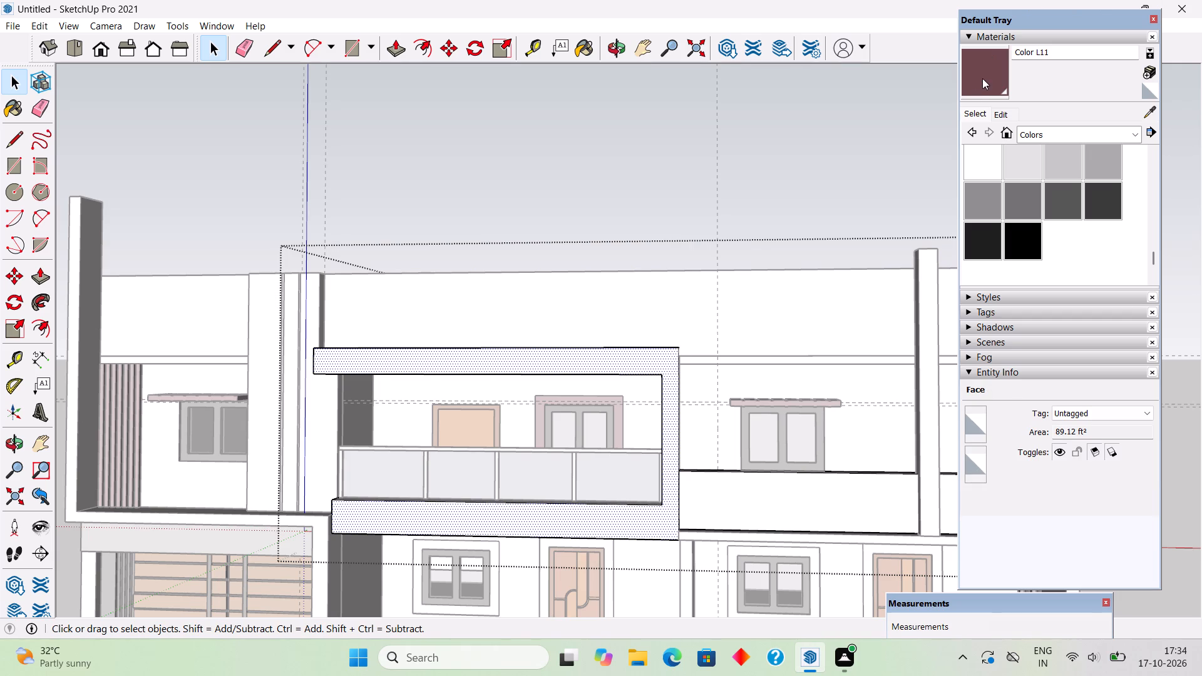
left_click(622, 362)
middle_click_drag(632, 391, 943, 412)
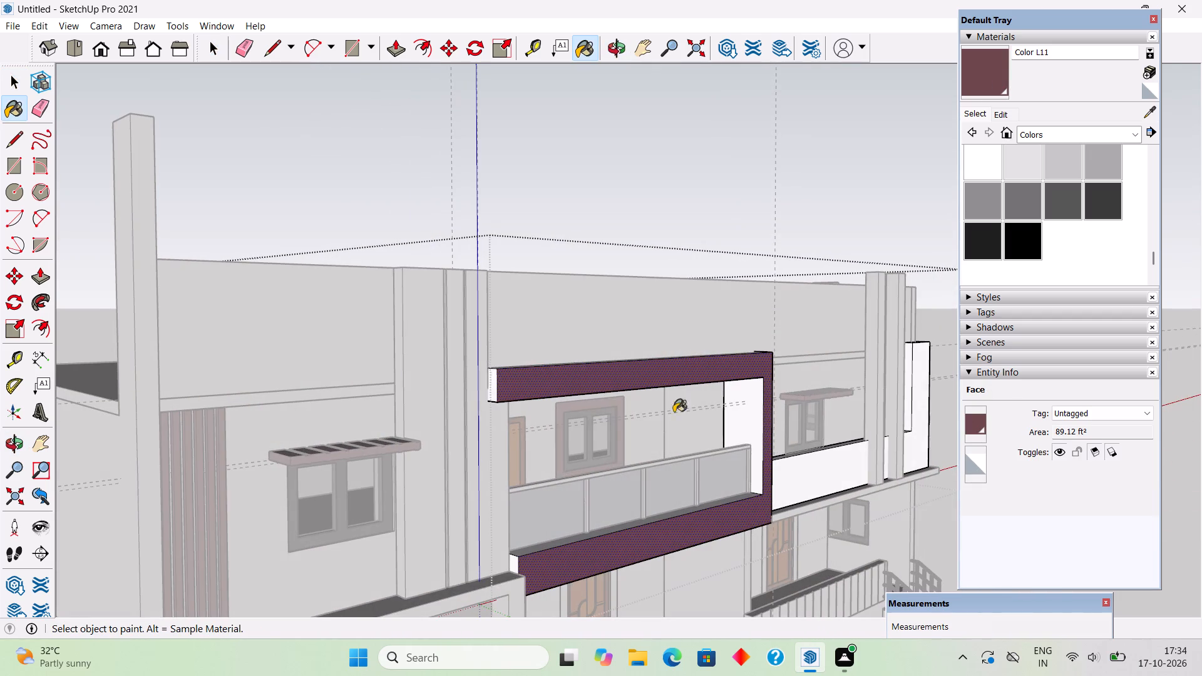
left_click(490, 397)
left_click(513, 563)
middle_click_drag(584, 433, 542, 218)
left_click(588, 185)
left_click(719, 263)
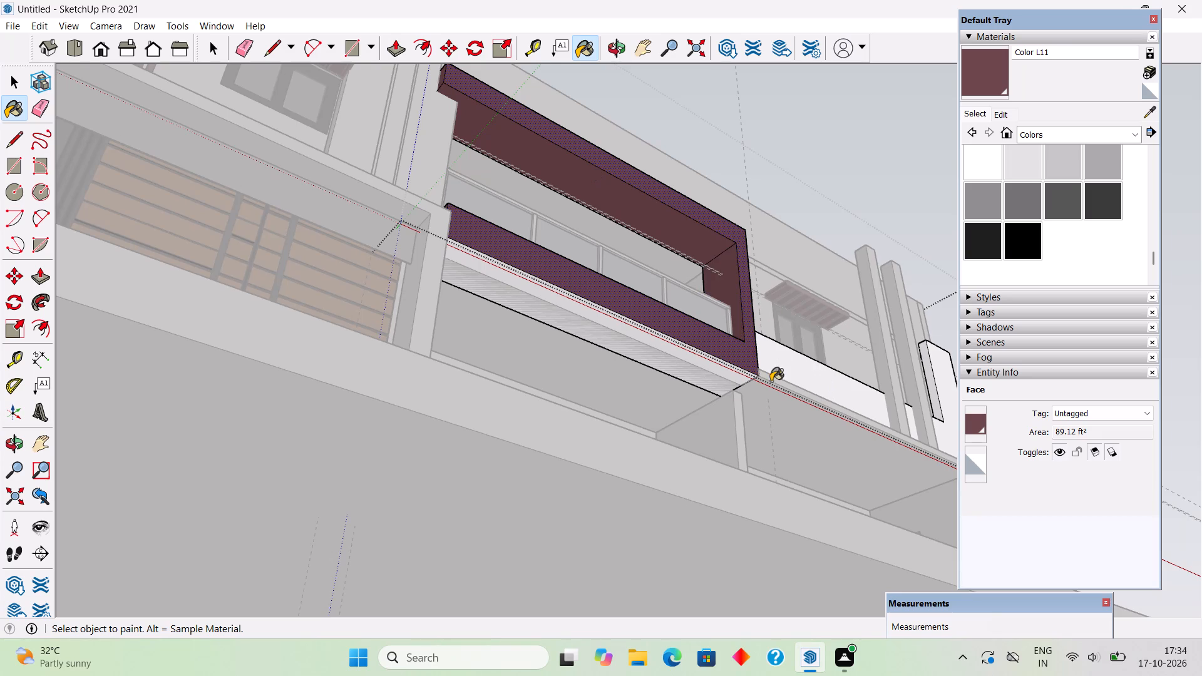
Paint the outer side of the balcony frame's upright in Color L11 and leave the group.
middle_click_drag(721, 401, 223, 556)
scroll(226, 547, "down", 1)
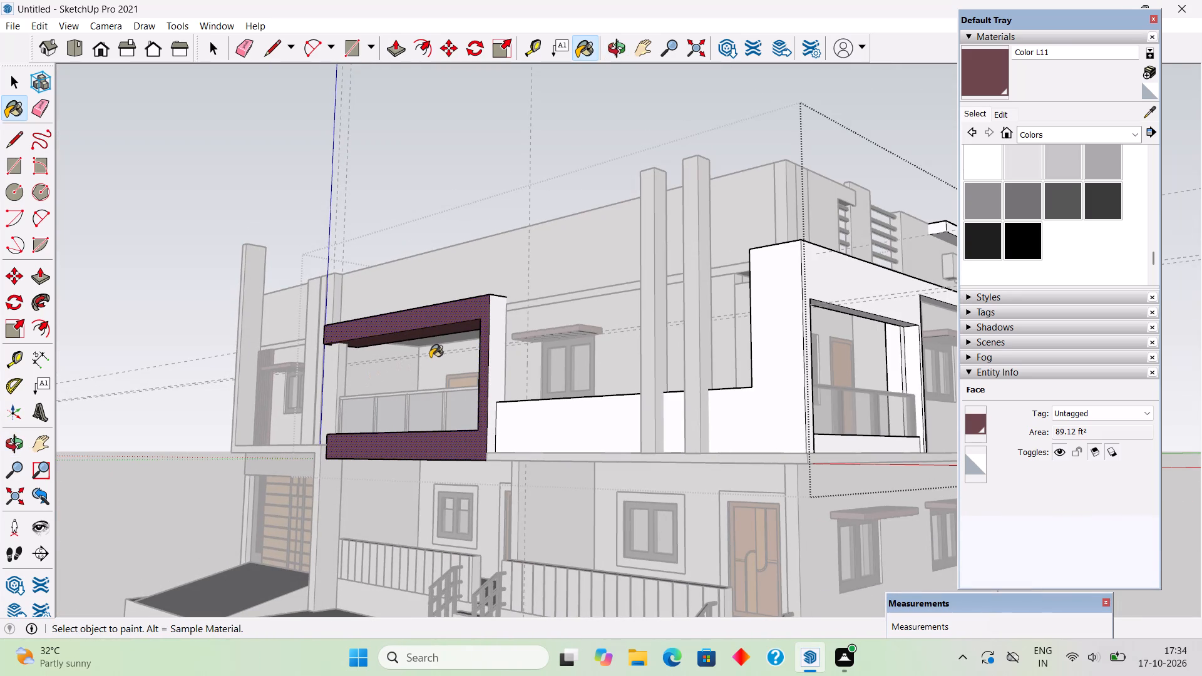
left_click(489, 324)
left_click(496, 344)
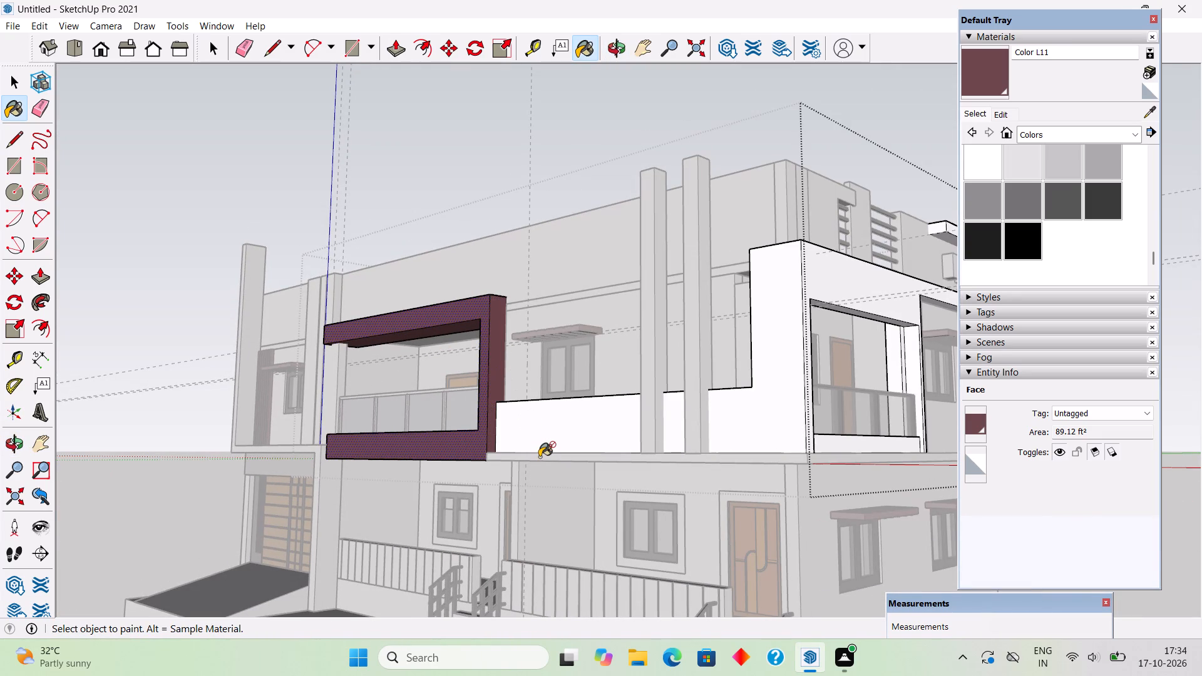
left_click(542, 458)
key("space")
left_click(409, 110)
Paint both tall pillars in front of the upper-floor parapet in Color L11.
middle_click_drag(585, 494, 746, 540)
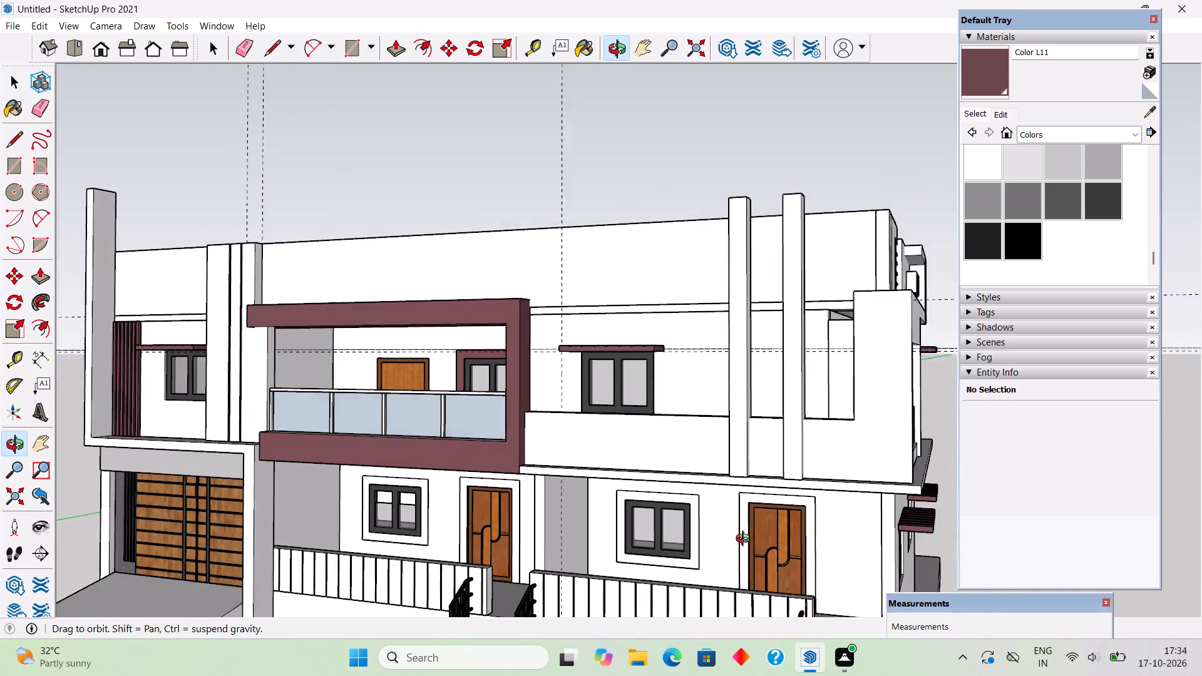
middle_click_drag(746, 540, 749, 540)
left_click(979, 77)
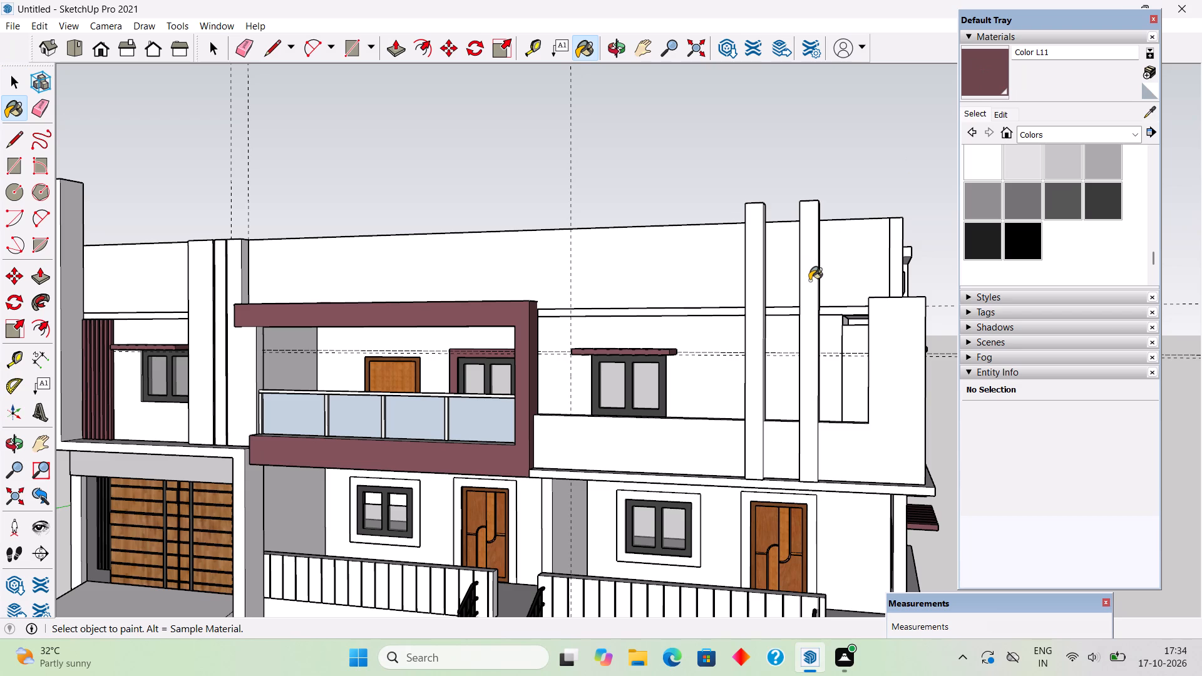
left_click(809, 280)
left_click(751, 360)
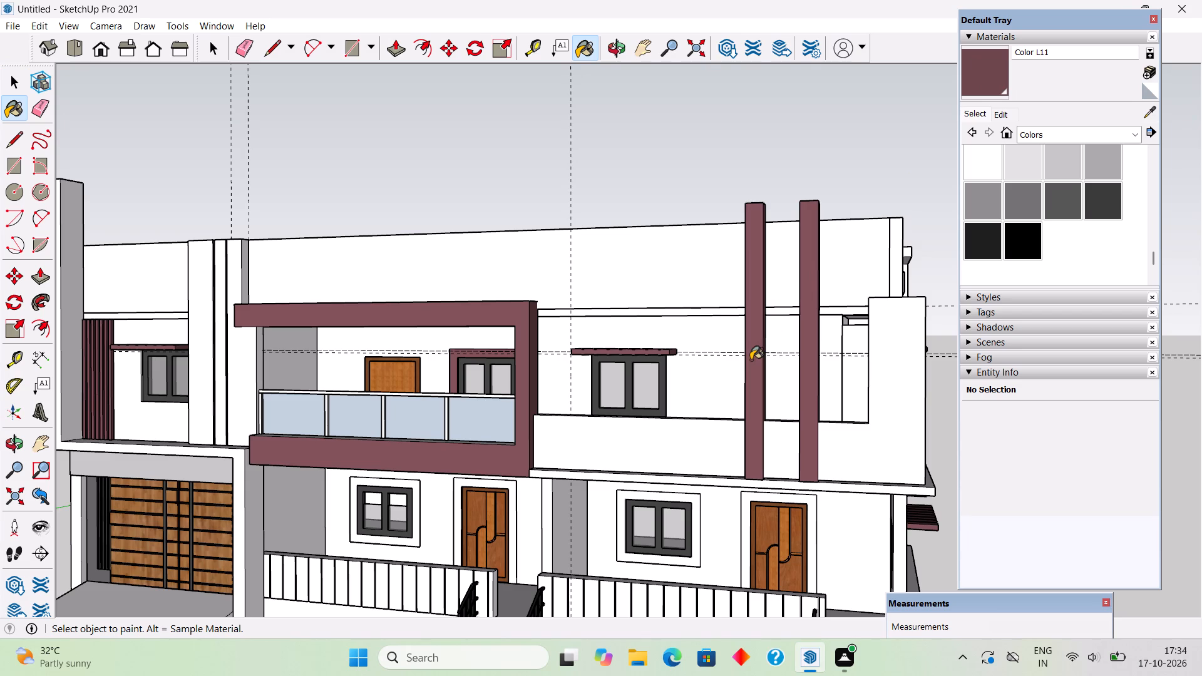
key("space")
Open the slab group below the parapet, paint its front and side edges in Color L11, and leave the group.
left_click(711, 483)
double_click(711, 483)
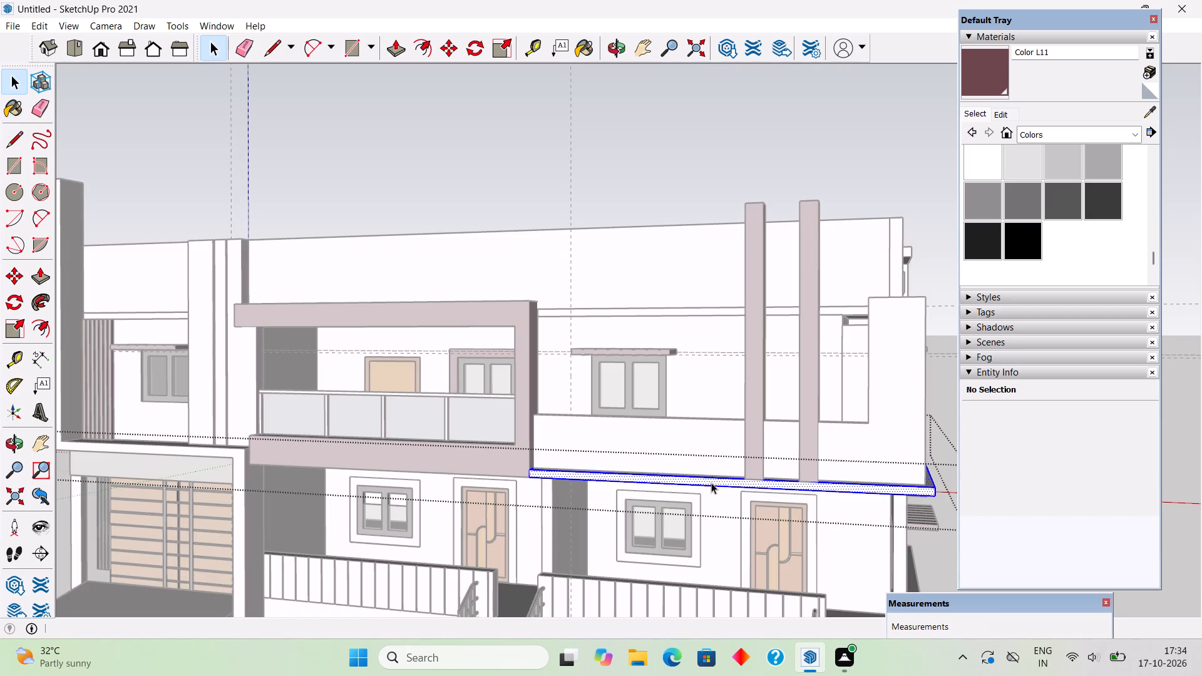
left_click(711, 483)
left_click(711, 483)
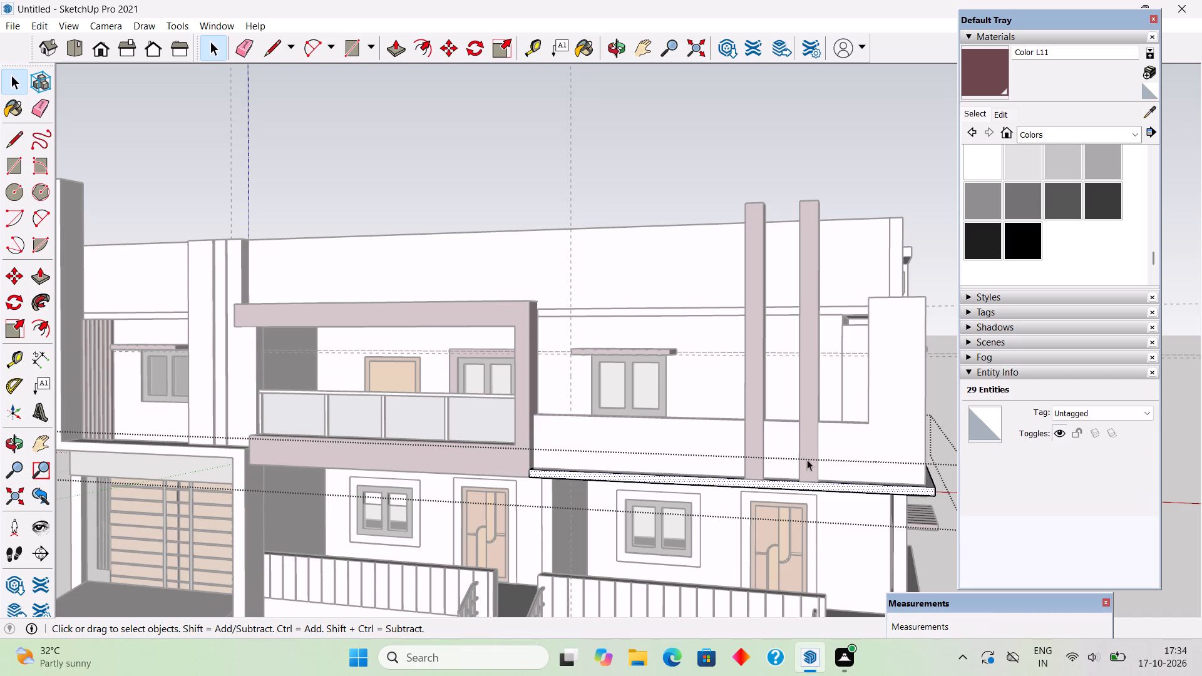
left_click(989, 84)
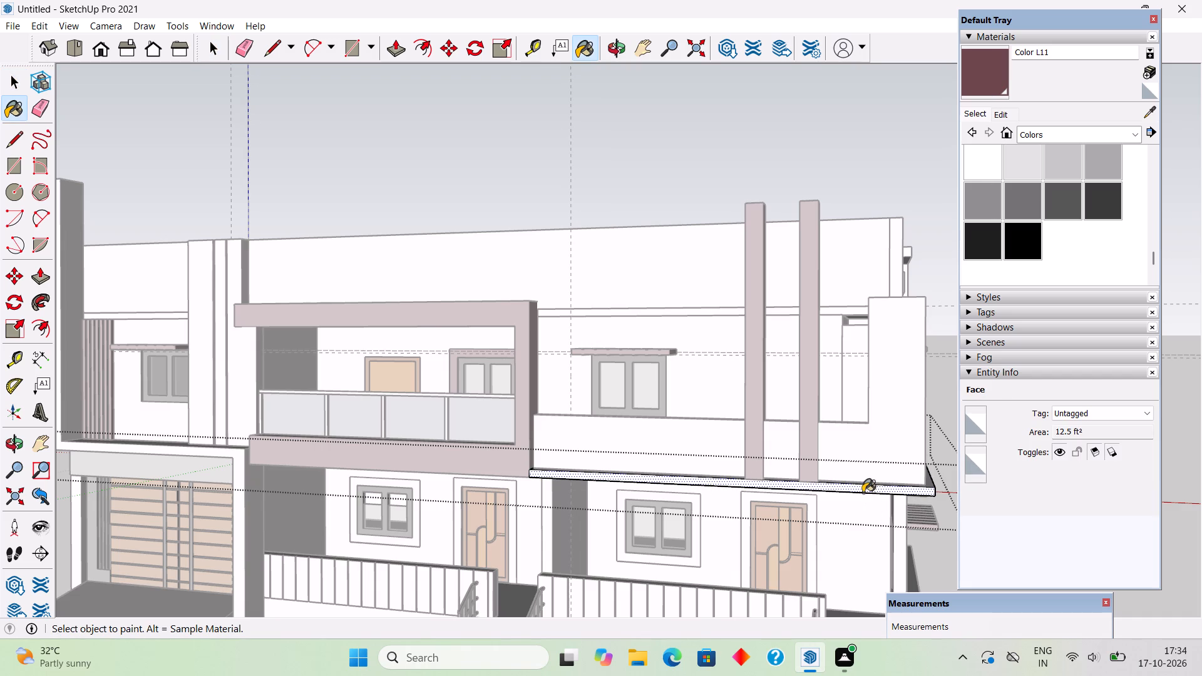
left_click(863, 491)
middle_click_drag(753, 486, 411, 421)
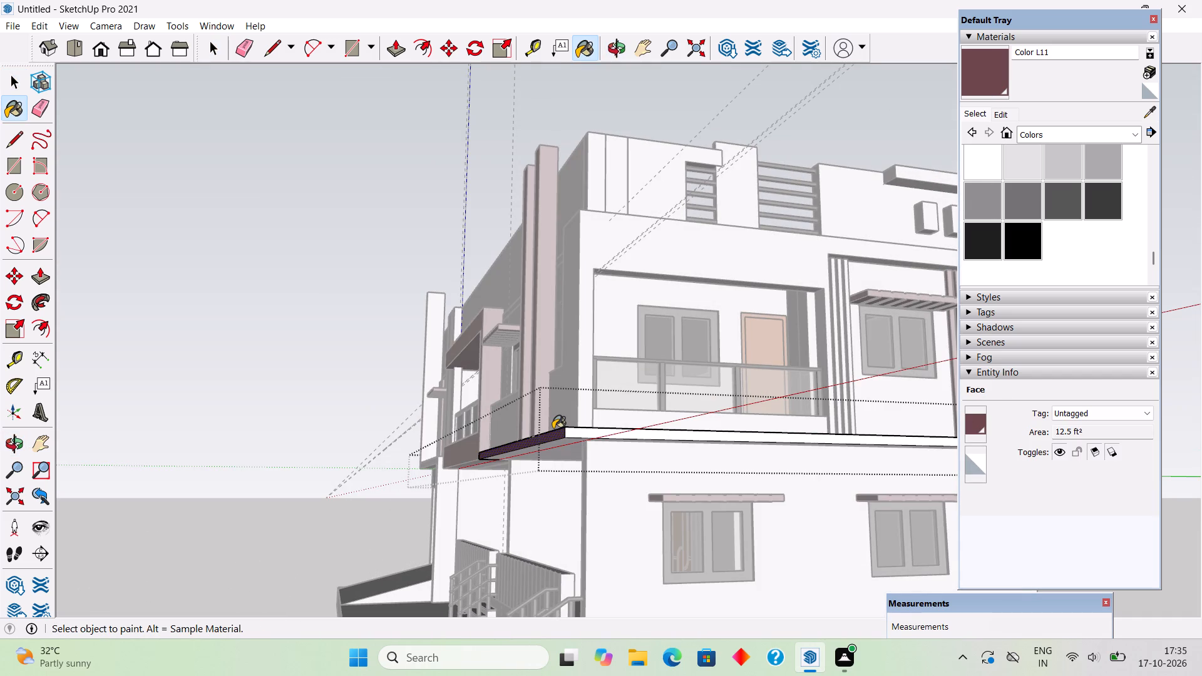
left_click(585, 434)
scroll(465, 350, "down", 4)
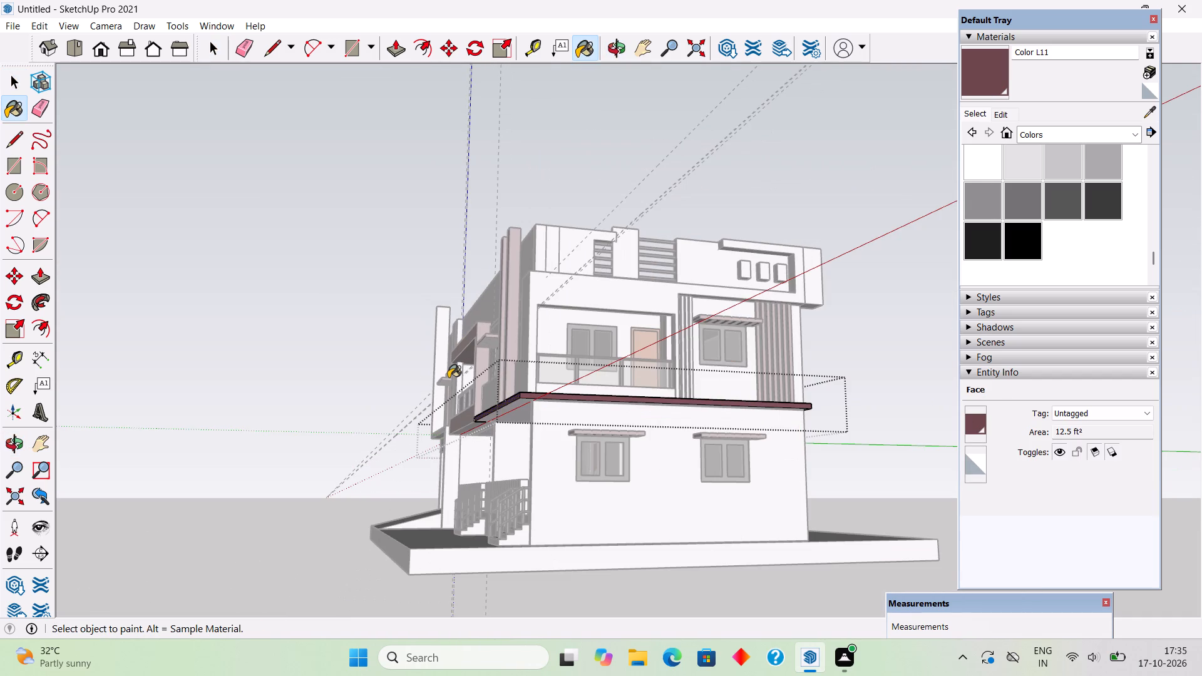
key("space")
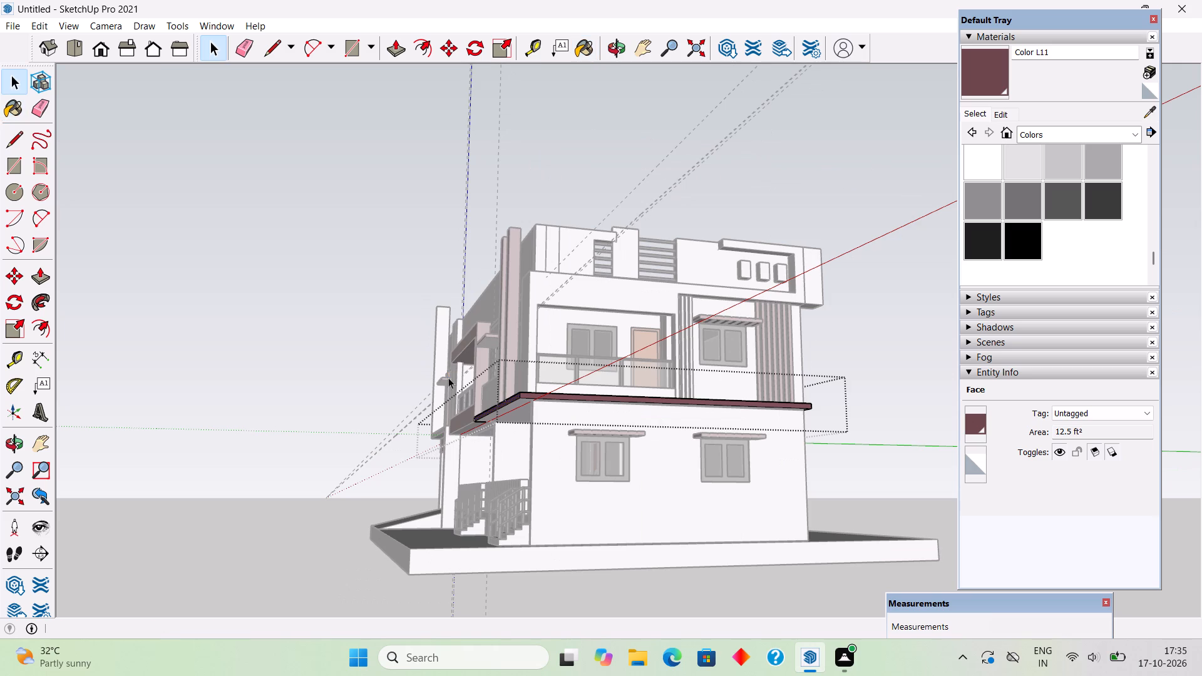
left_click(374, 325)
Examine the maroon balcony frame, pillars and slab edge across the front facade from several angles.
middle_click_drag(476, 464, 930, 526)
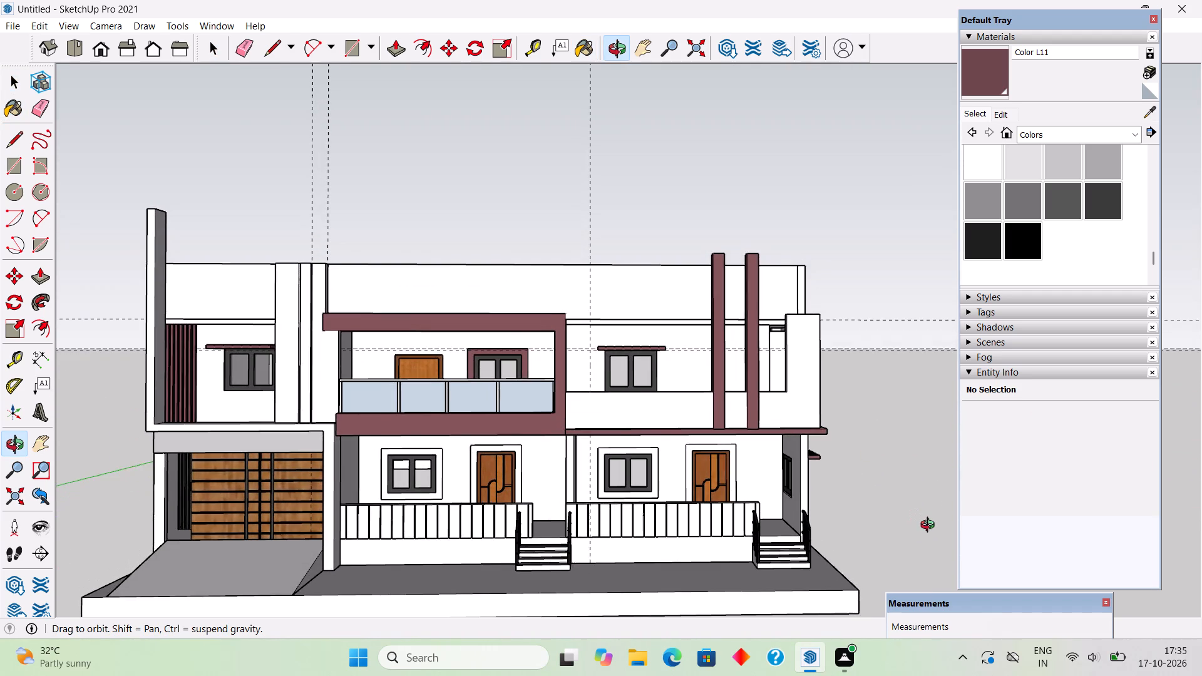
middle_click_drag(930, 526, 931, 526)
middle_click_drag(666, 489, 764, 536)
scroll(764, 536, "down", 1)
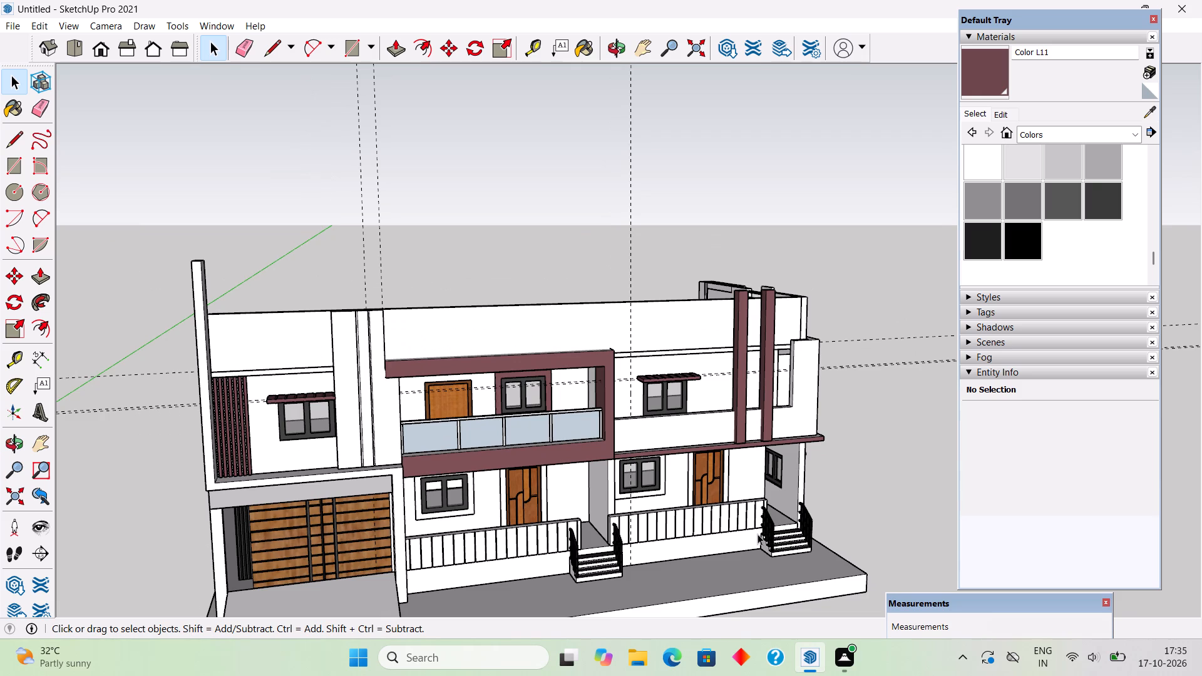
middle_click_drag(564, 498, 520, 438)
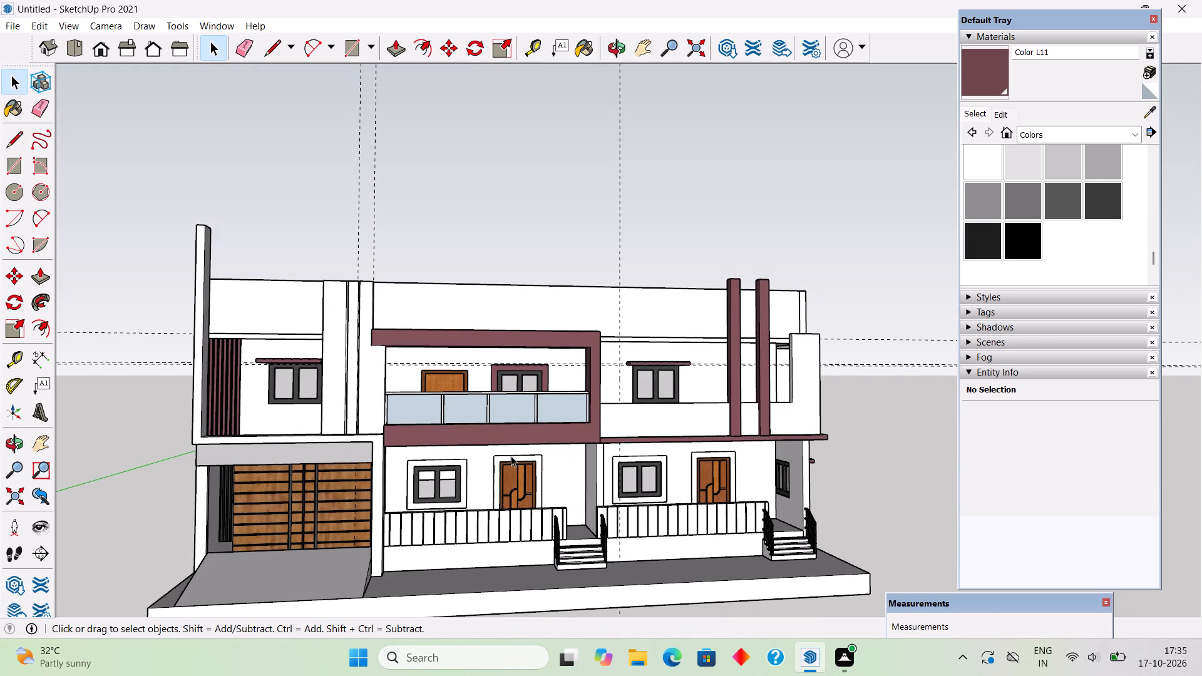
scroll(417, 494, "up", 4)
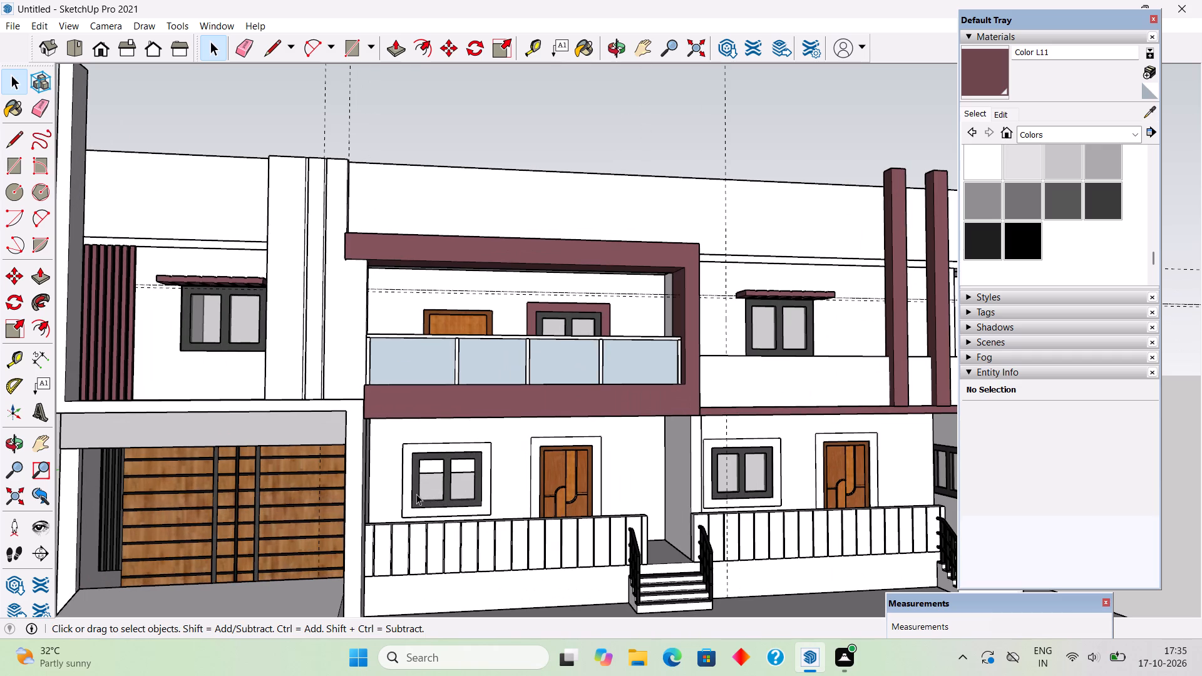
middle_click_drag(744, 428, 729, 434)
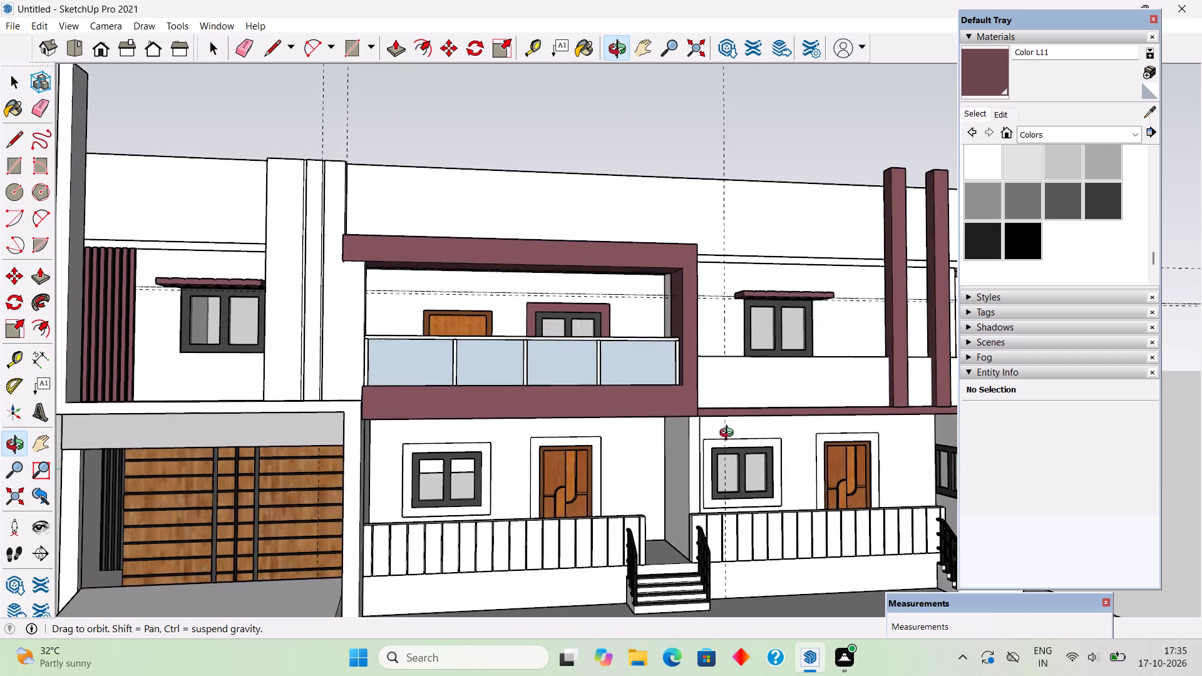
middle_click_drag(729, 434, 729, 479)
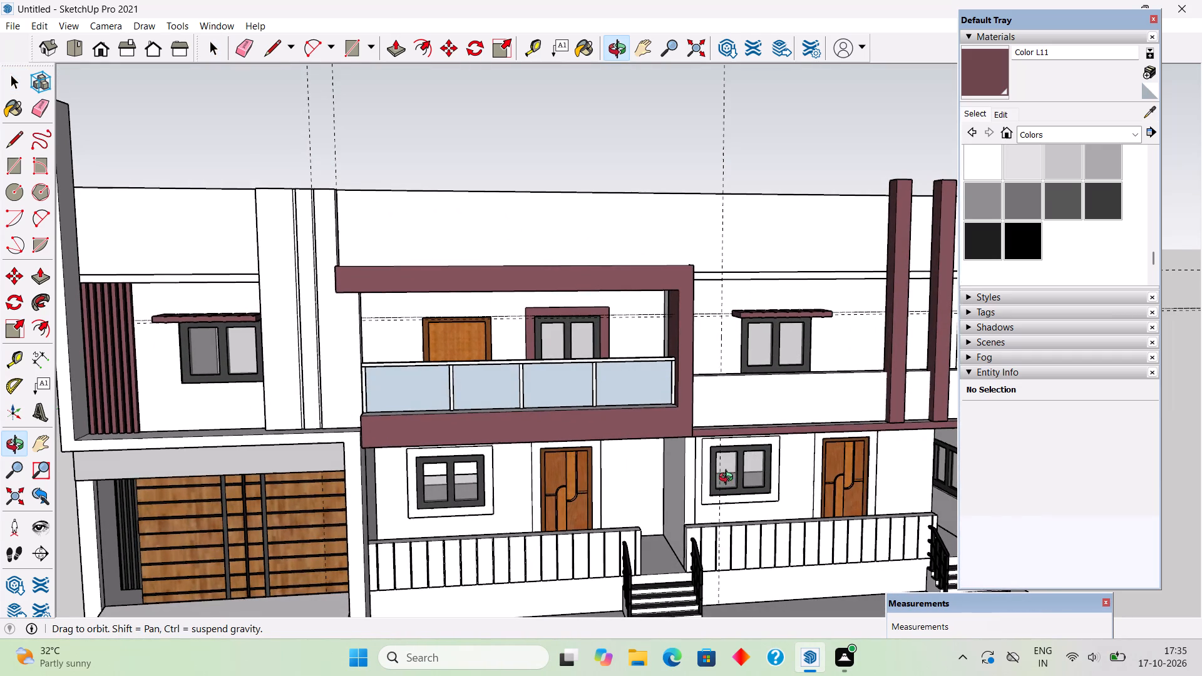
middle_click_drag(729, 479, 751, 479)
scroll(752, 479, "down", 1)
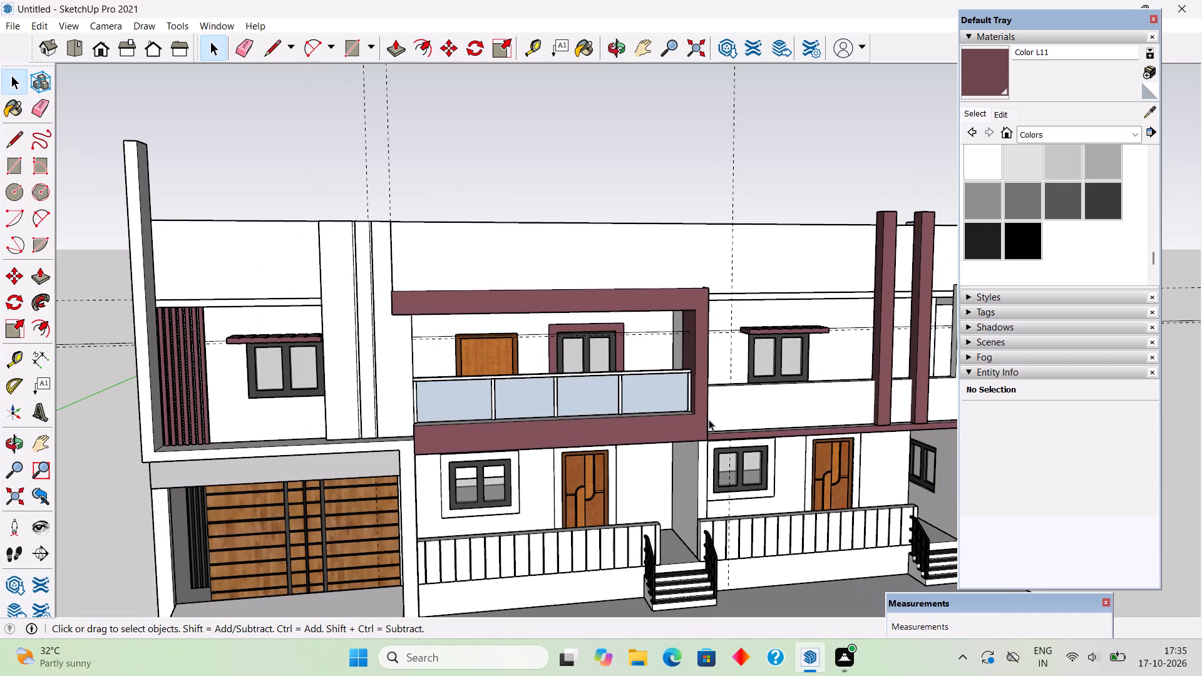
Examine the whole house from the front and both corners, checking the maroon accents and the plain roof parapet.
scroll(709, 419, "down", 4)
middle_click_drag(689, 476, 192, 414)
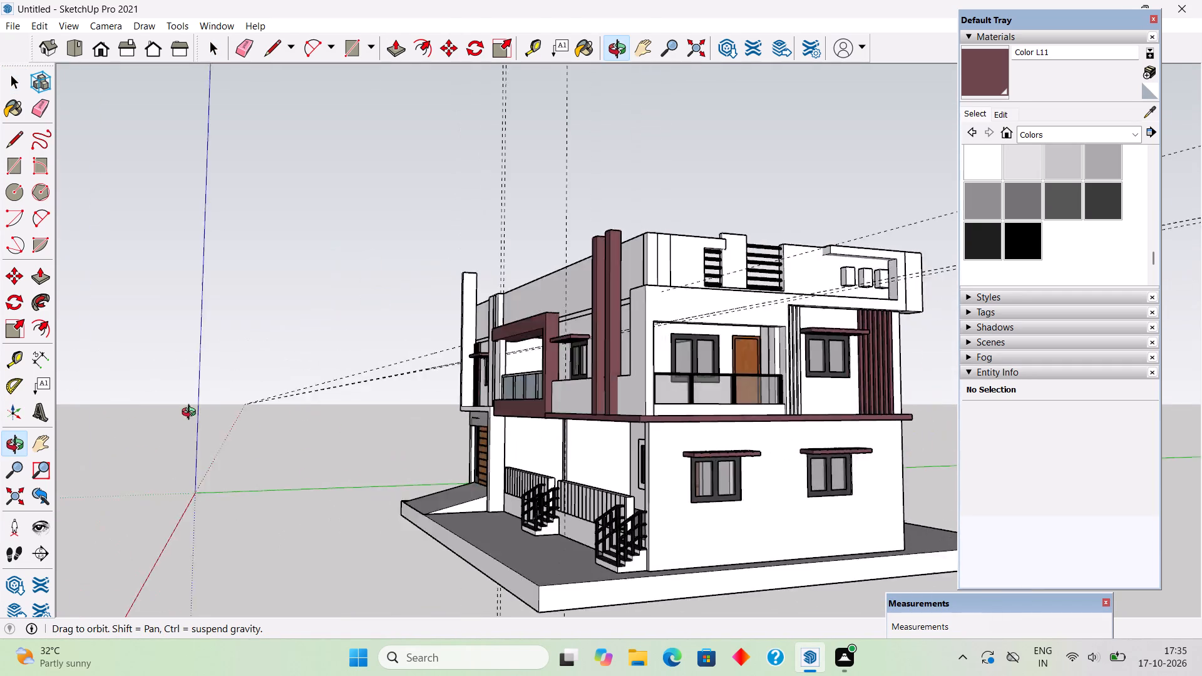
middle_click_drag(192, 414, 441, 462)
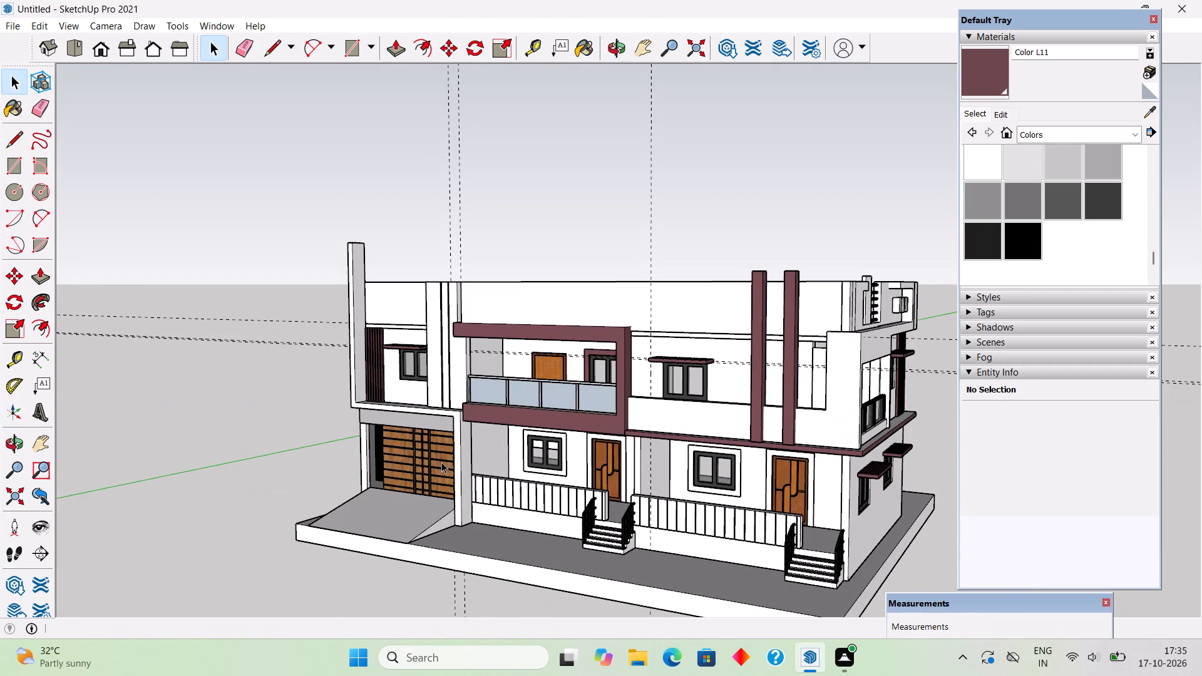
scroll(446, 458, "down", 5)
middle_click_drag(684, 528, 609, 496)
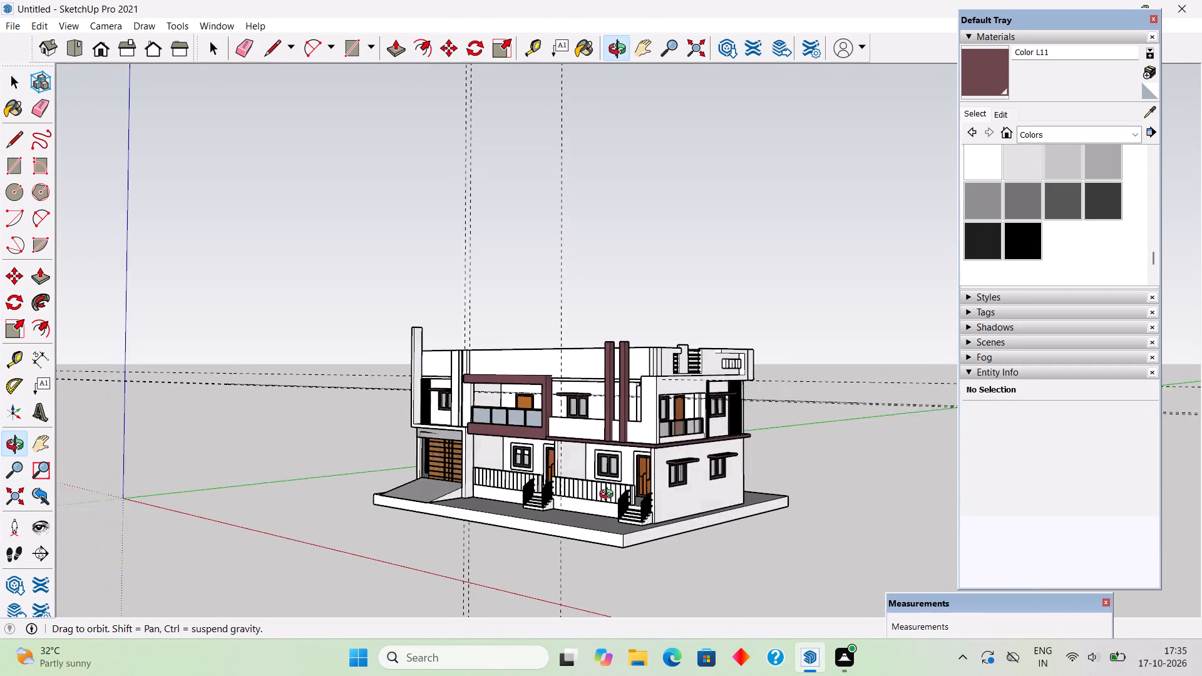
middle_click_drag(609, 496, 603, 494)
scroll(602, 493, "up", 3)
scroll(793, 580, "up", 4)
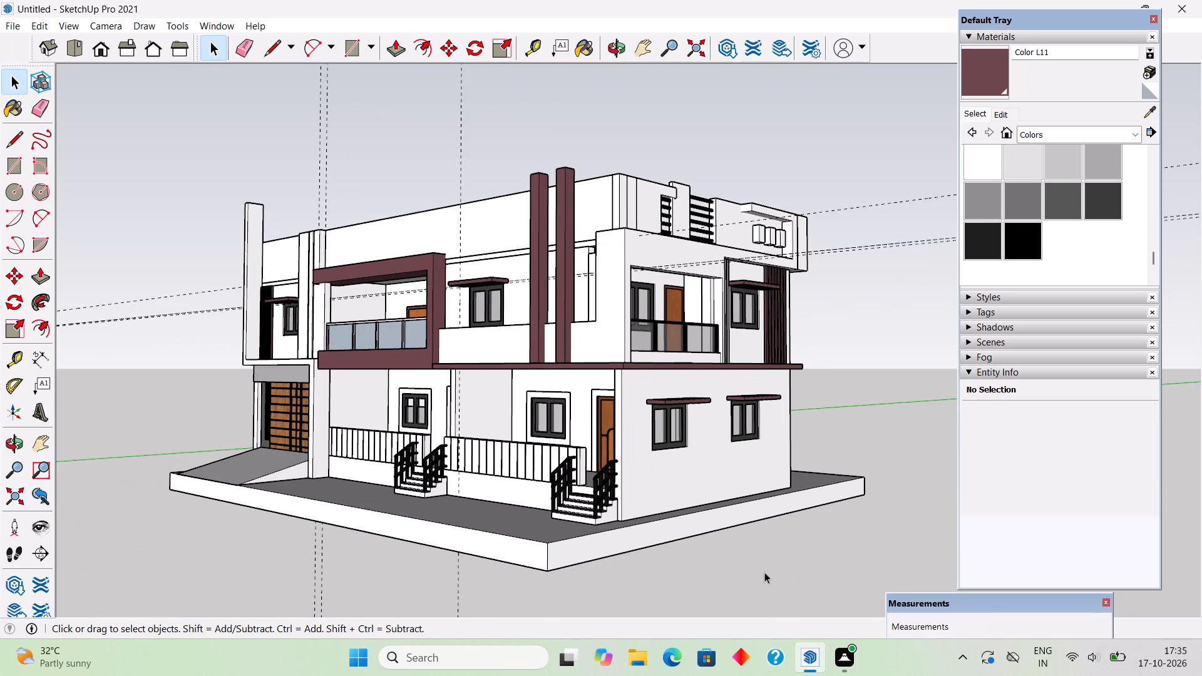
middle_click_drag(737, 579, 772, 602)
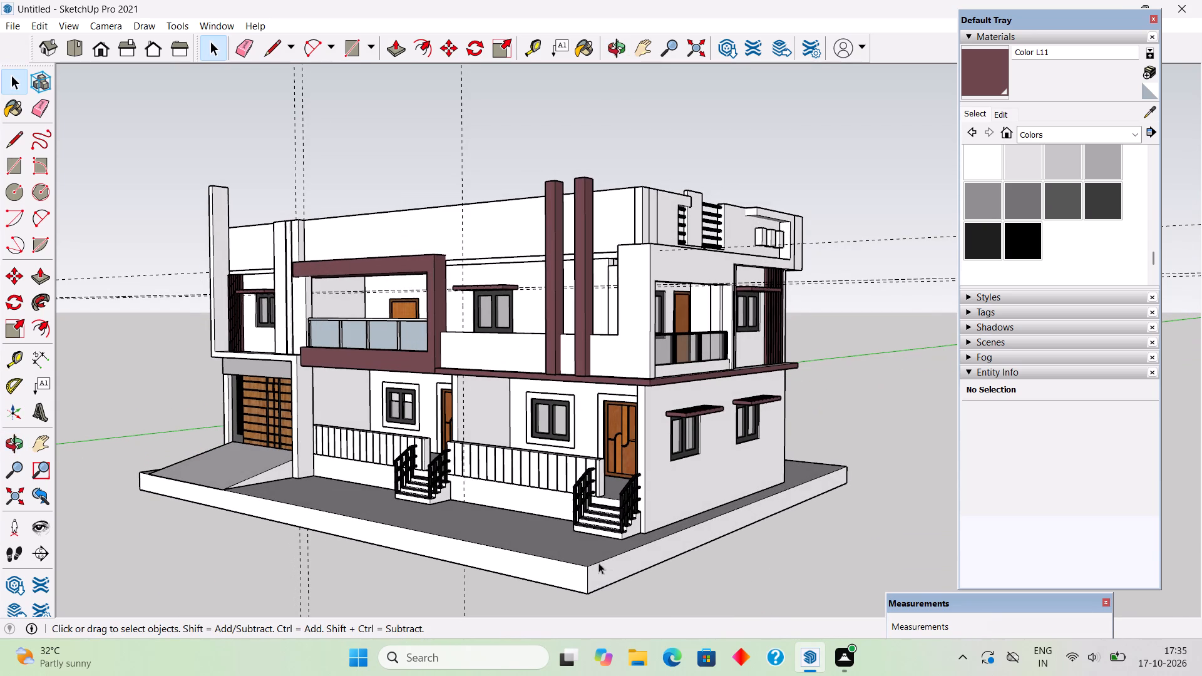
scroll(585, 561, "up", 1)
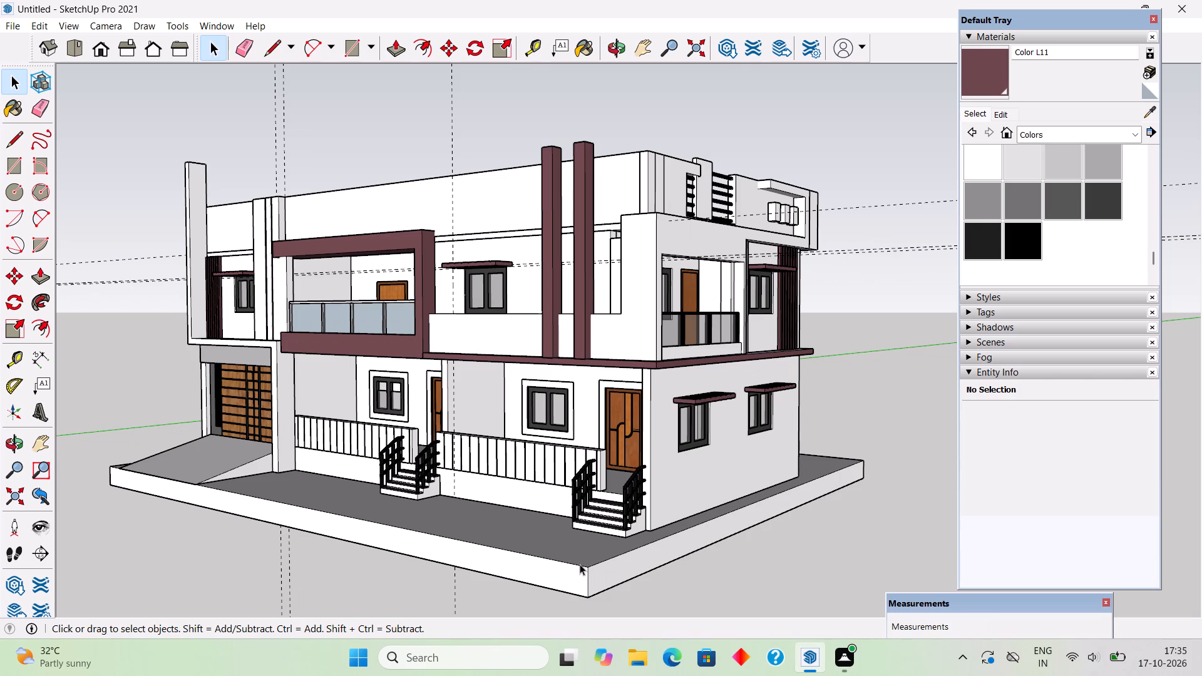
scroll(456, 527, "down", 1)
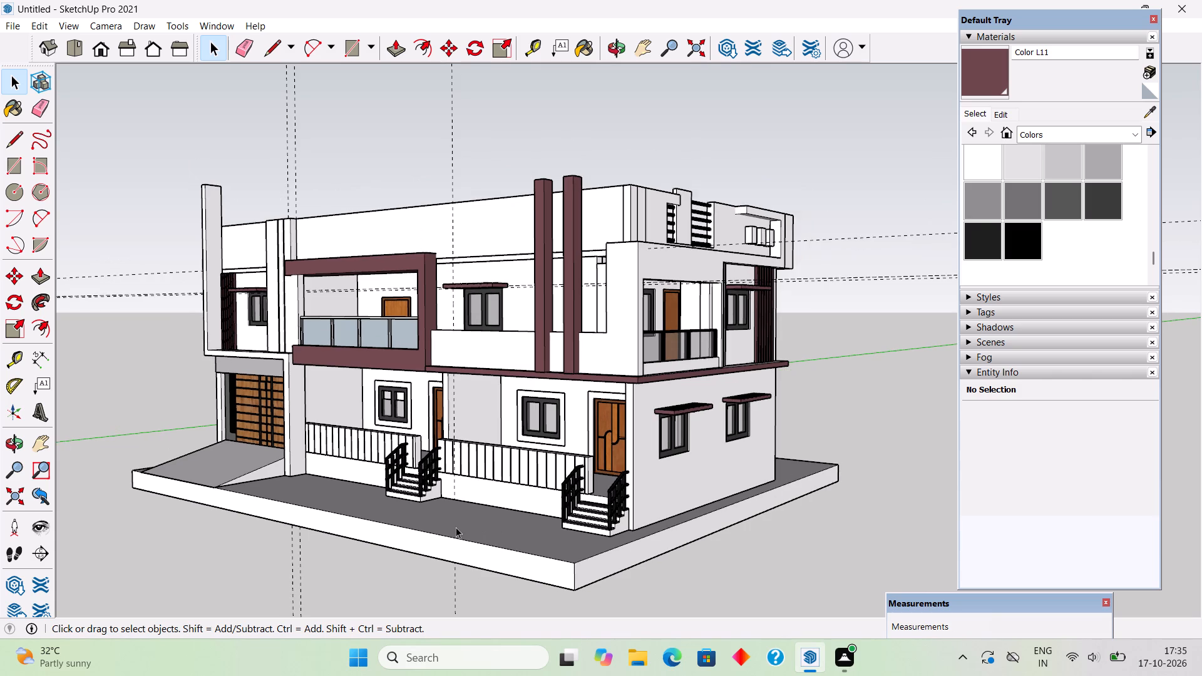
scroll(456, 527, "down", 2)
middle_click_drag(489, 538, 518, 546)
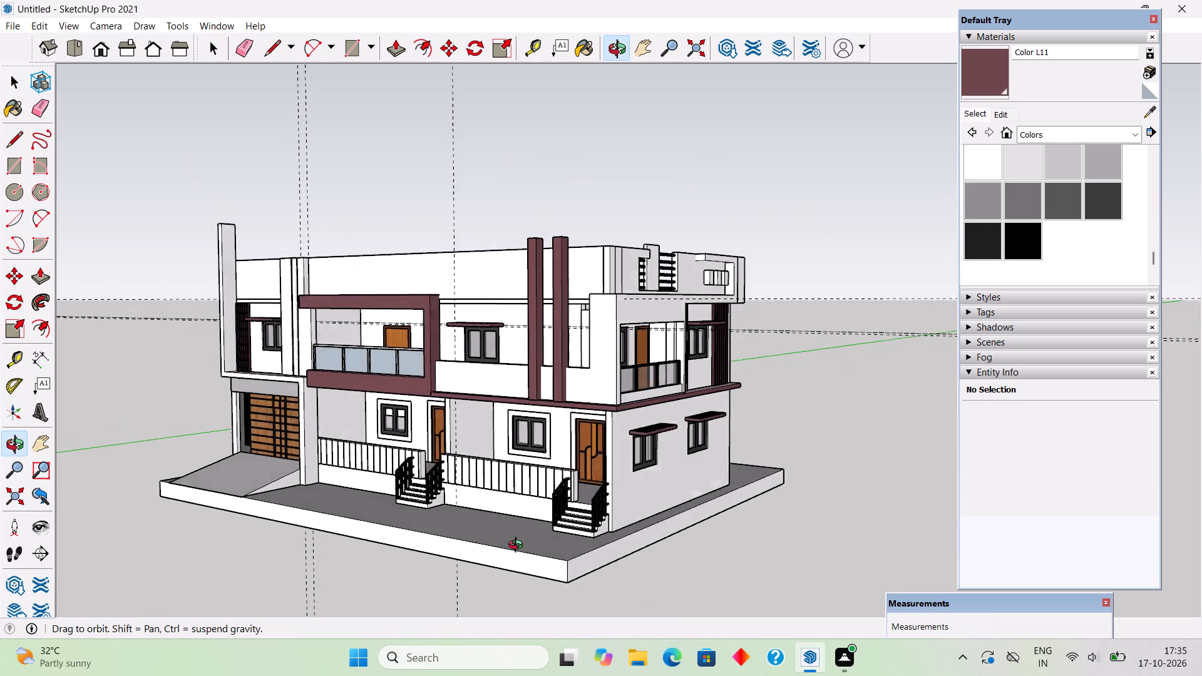
middle_click_drag(518, 546, 846, 616)
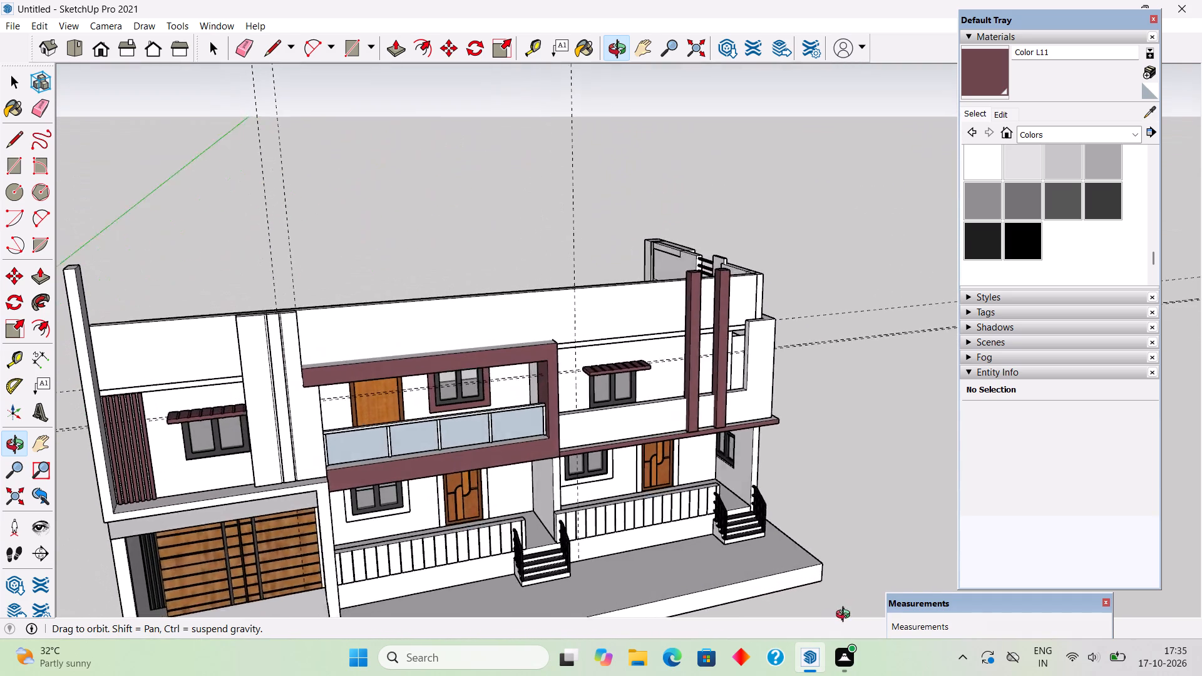
middle_click_drag(846, 616, 779, 544)
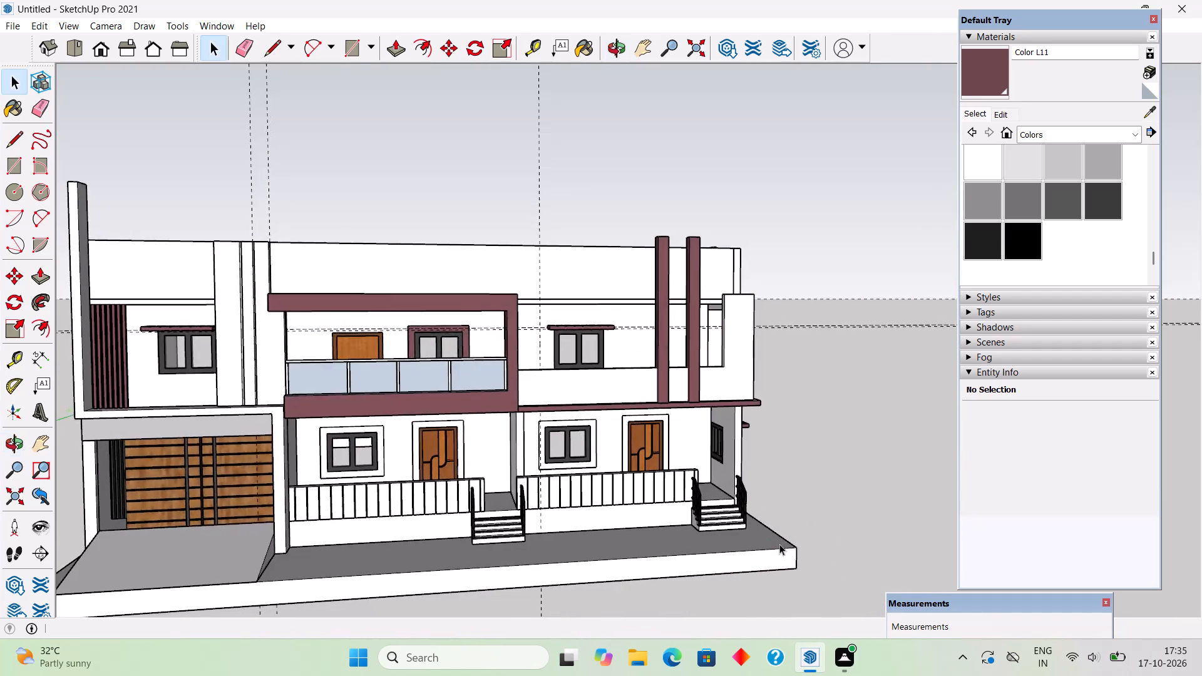
scroll(779, 544, "down", 2)
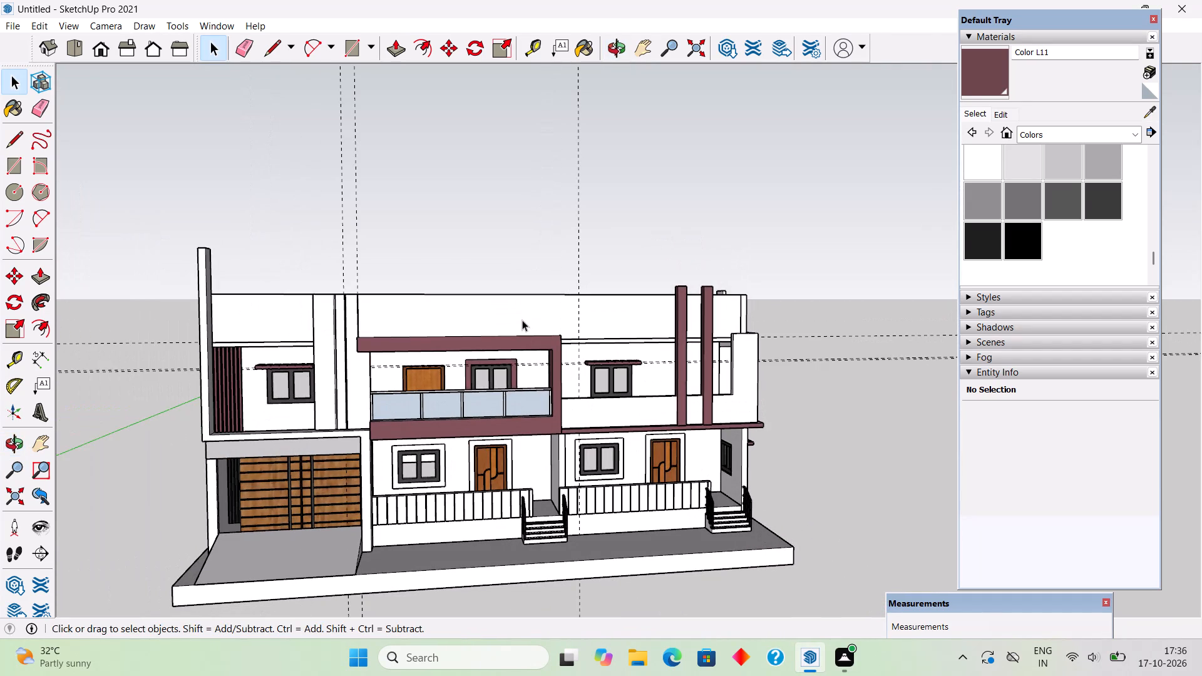
Open the front roof parapet group and draw a rectangle about 11' 7" by 3' 1" on its face above the balcony frame.
triple_click(522, 320)
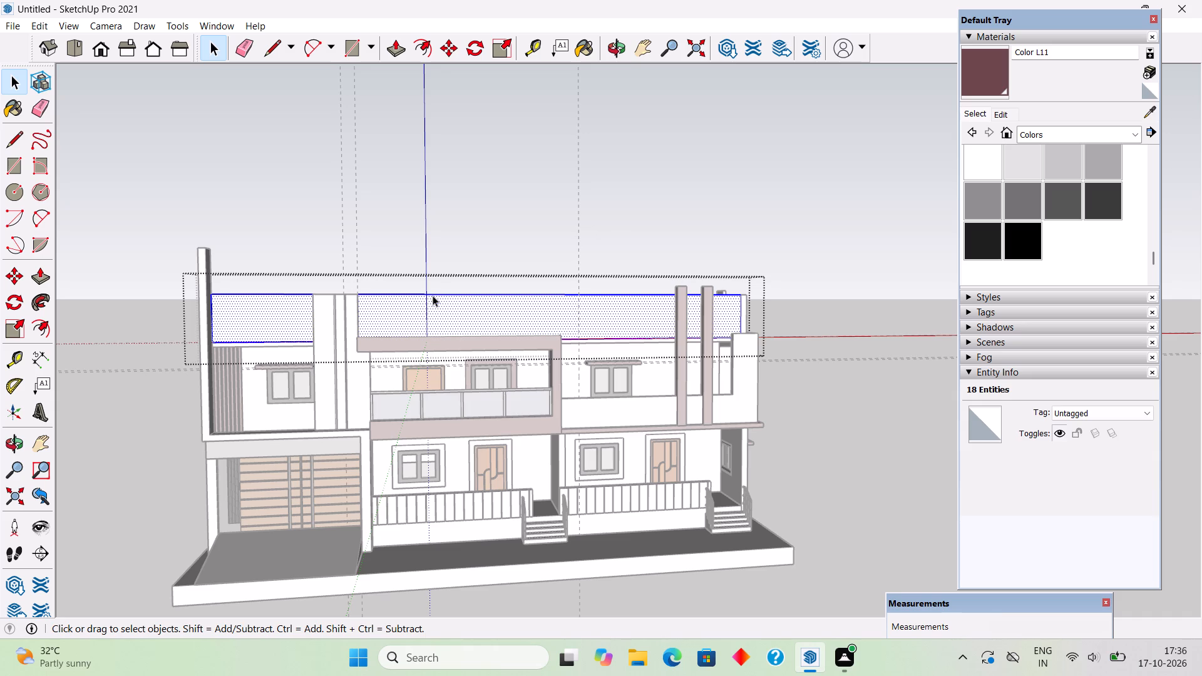
middle_click_drag(438, 316, 442, 343)
scroll(442, 343, "up", 5)
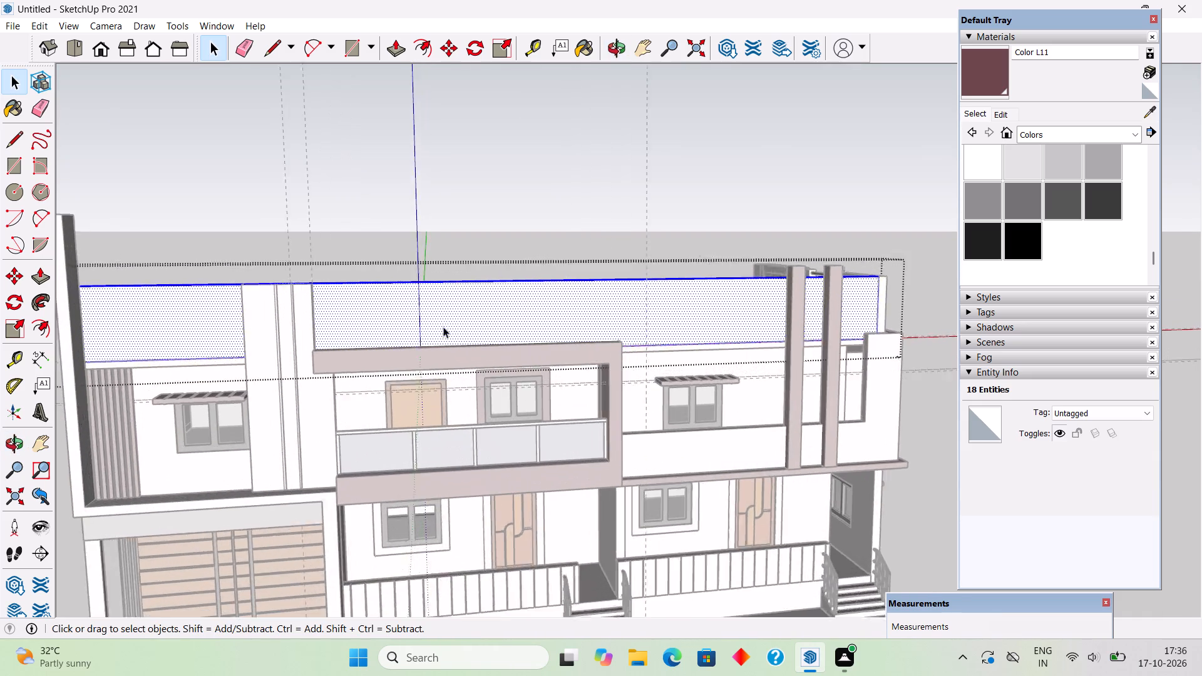
scroll(444, 318, "up", 1)
key("r")
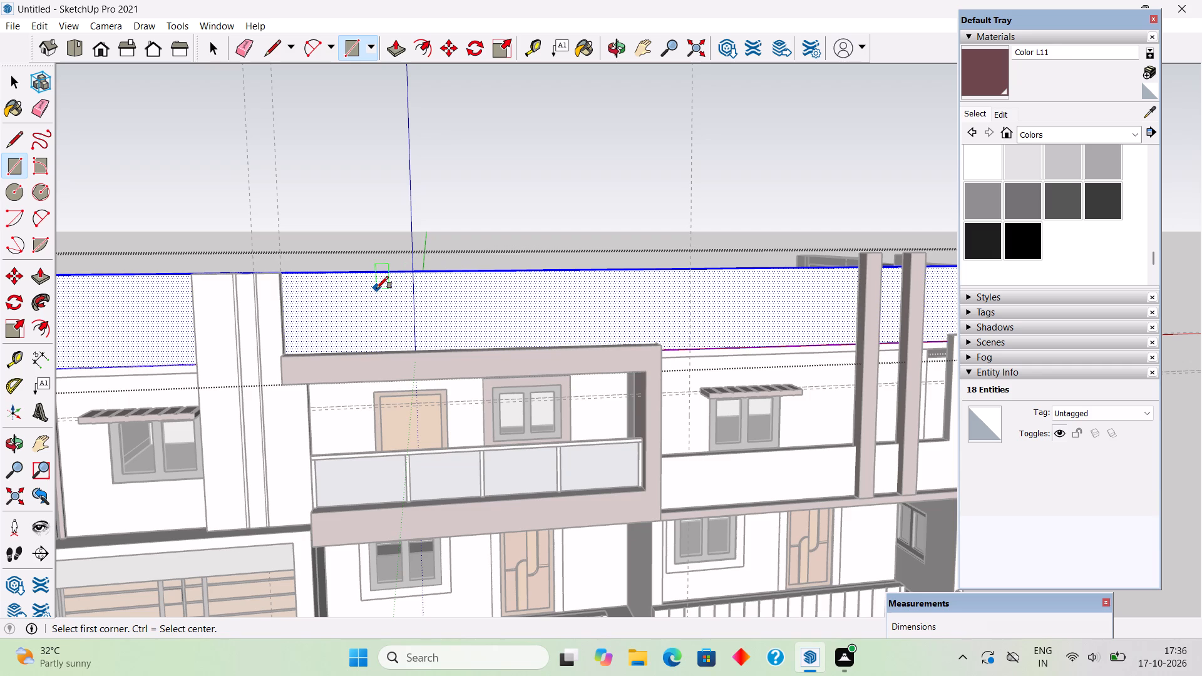
left_click(376, 289)
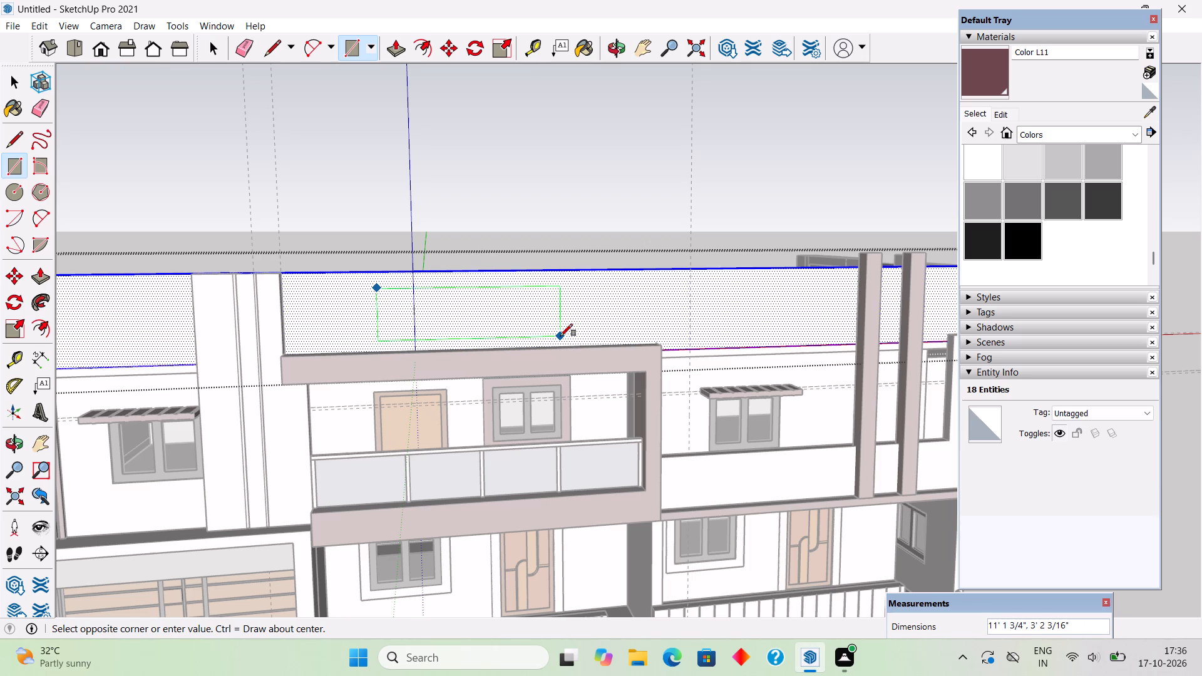
left_click(567, 335)
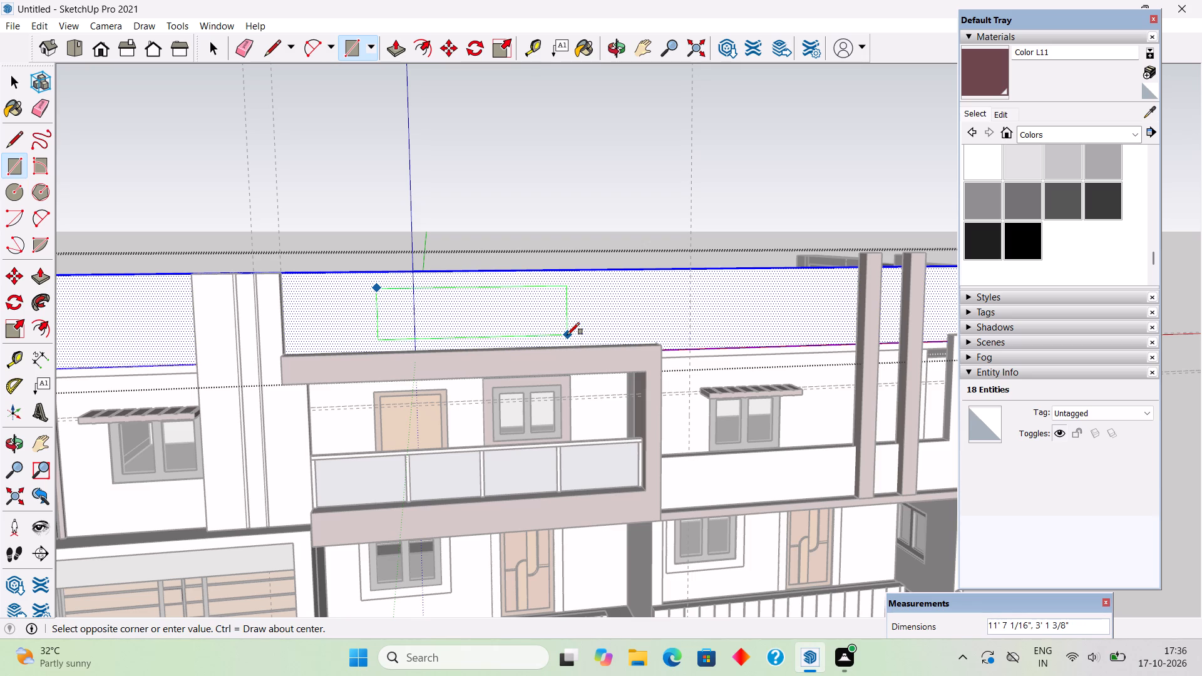
Draw two vertical lines about 1' long from the rectangle's top edge to the parapet's top, one at the rectangle's corner.
key("l")
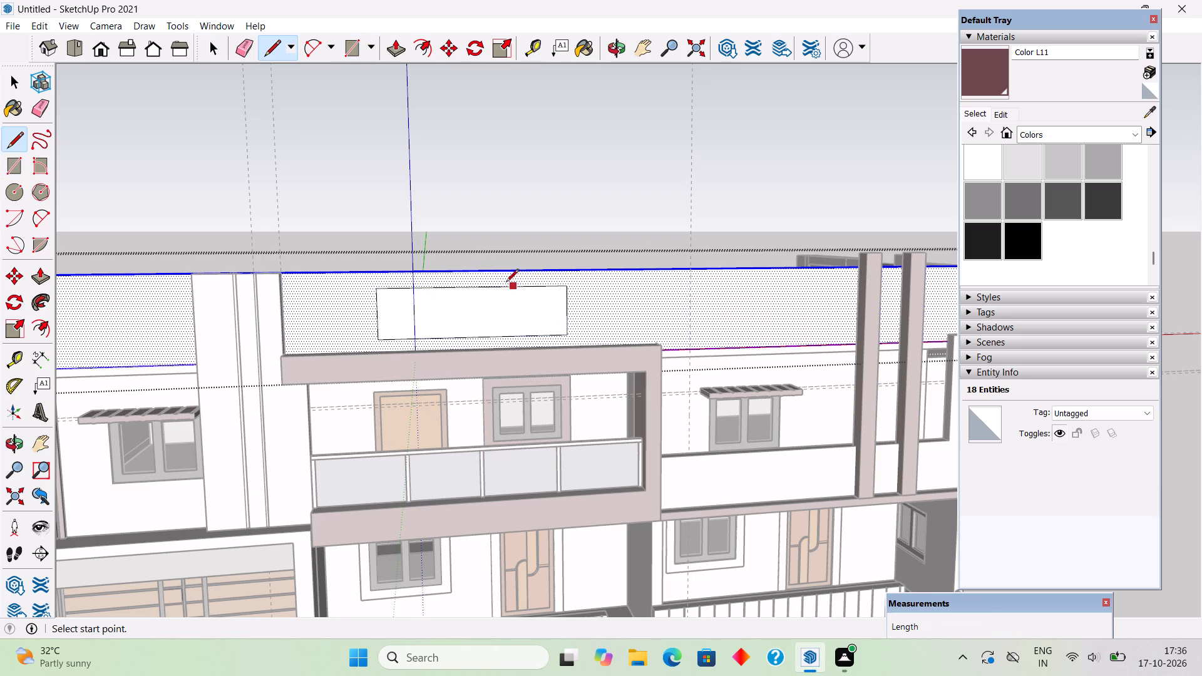
left_click(425, 287)
left_click(425, 268)
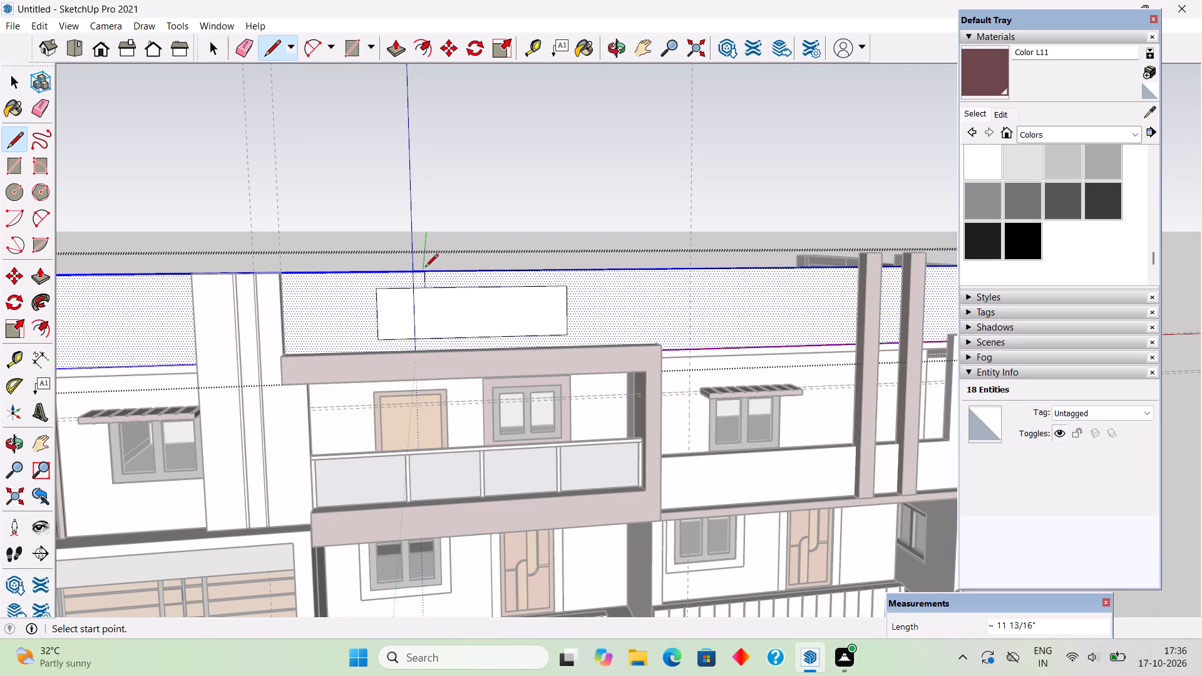
left_click(563, 289)
left_click(563, 271)
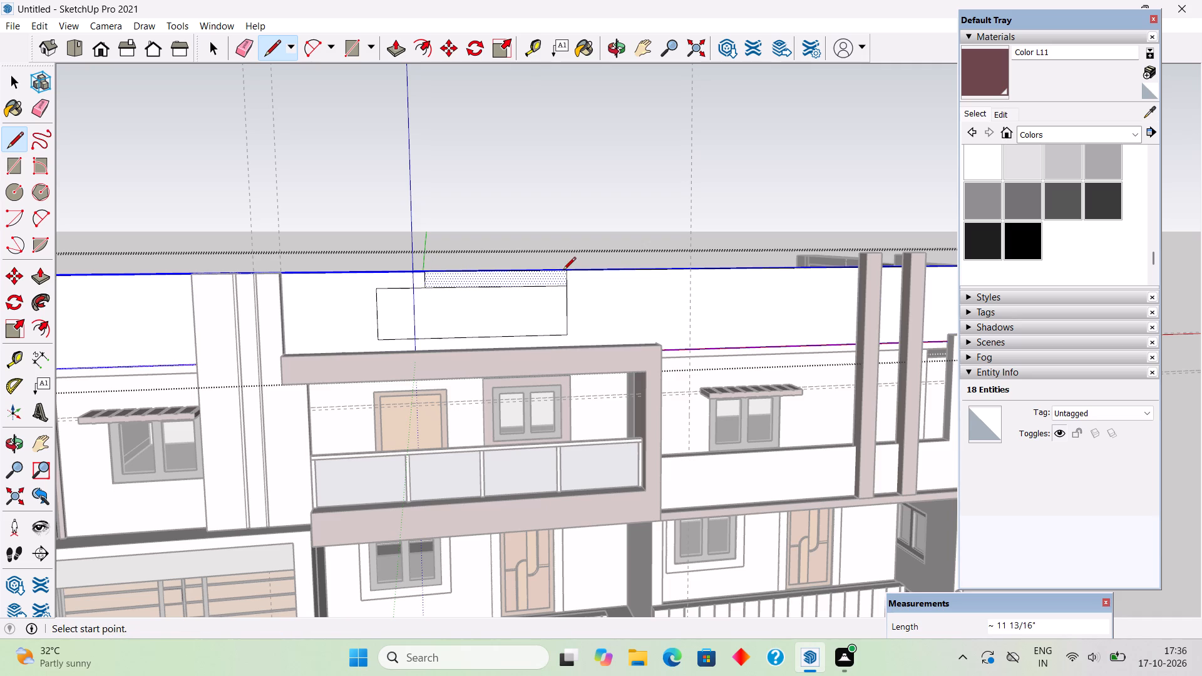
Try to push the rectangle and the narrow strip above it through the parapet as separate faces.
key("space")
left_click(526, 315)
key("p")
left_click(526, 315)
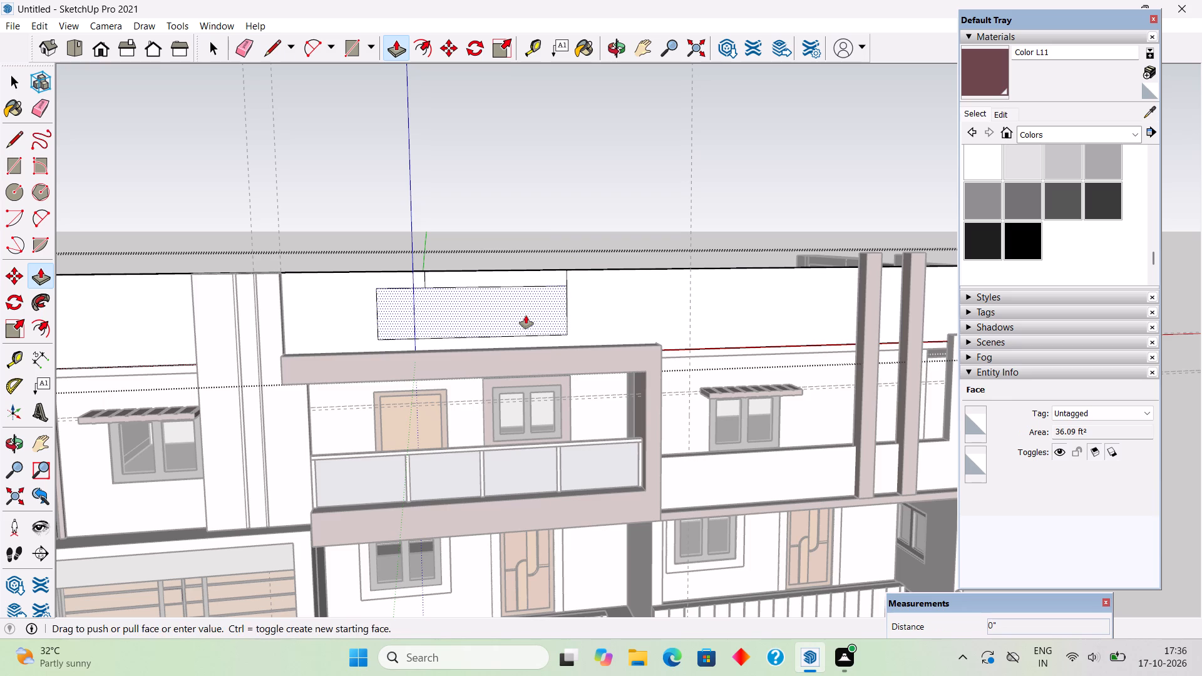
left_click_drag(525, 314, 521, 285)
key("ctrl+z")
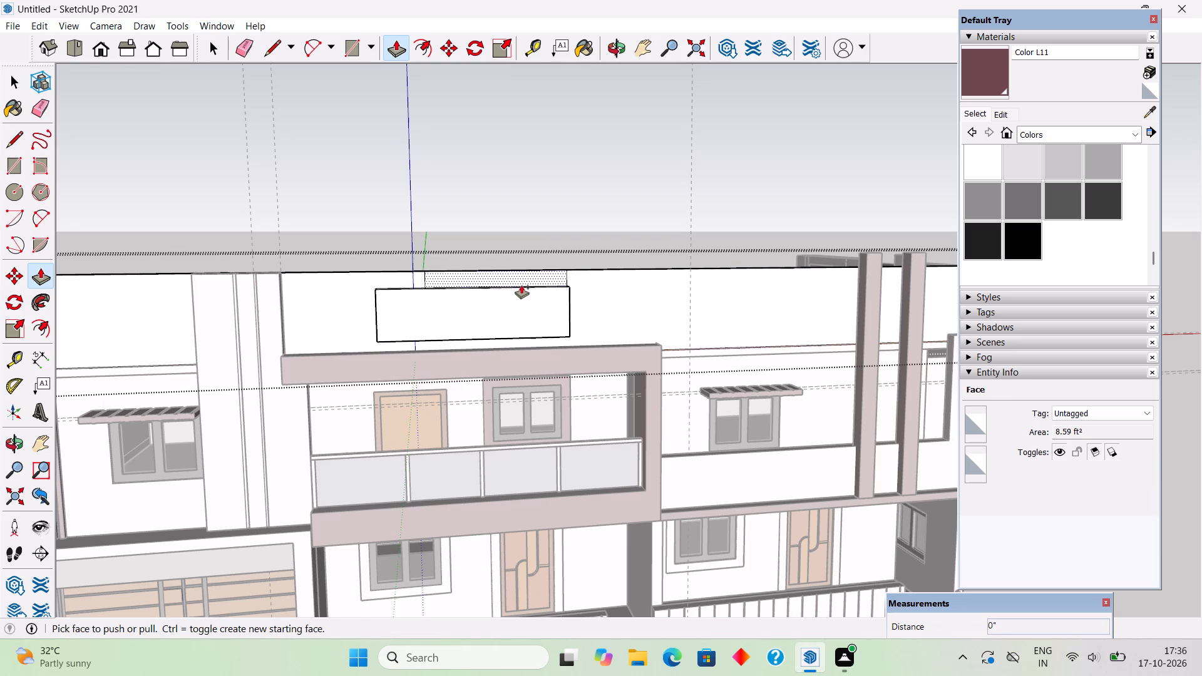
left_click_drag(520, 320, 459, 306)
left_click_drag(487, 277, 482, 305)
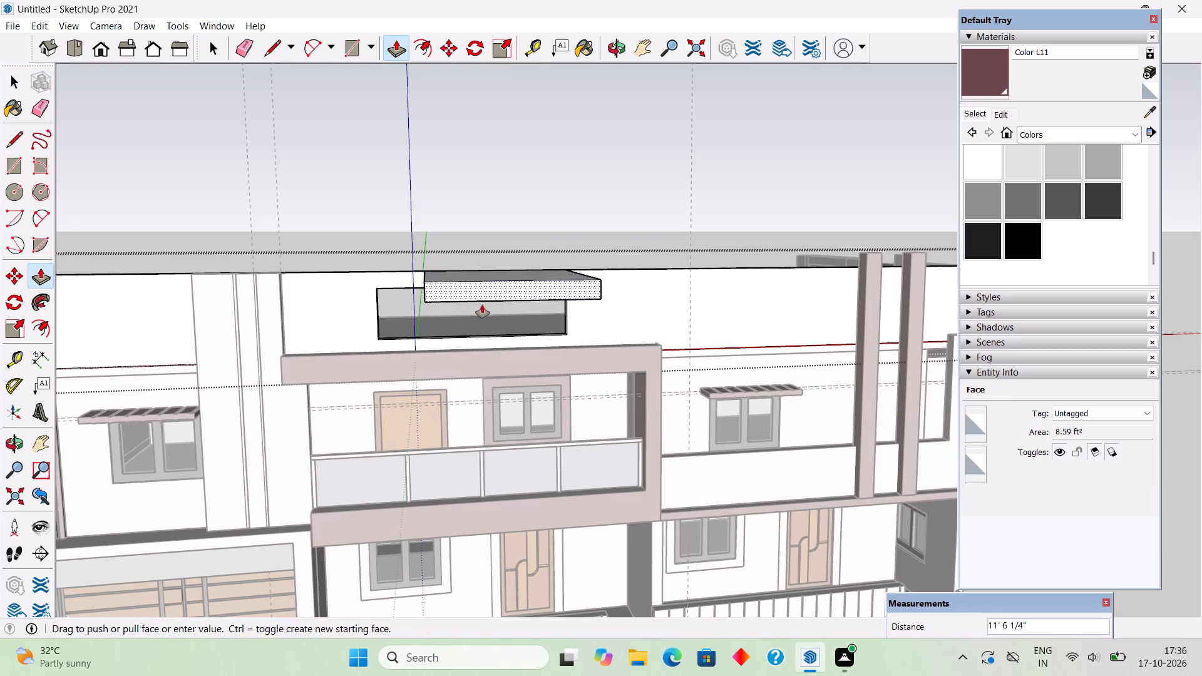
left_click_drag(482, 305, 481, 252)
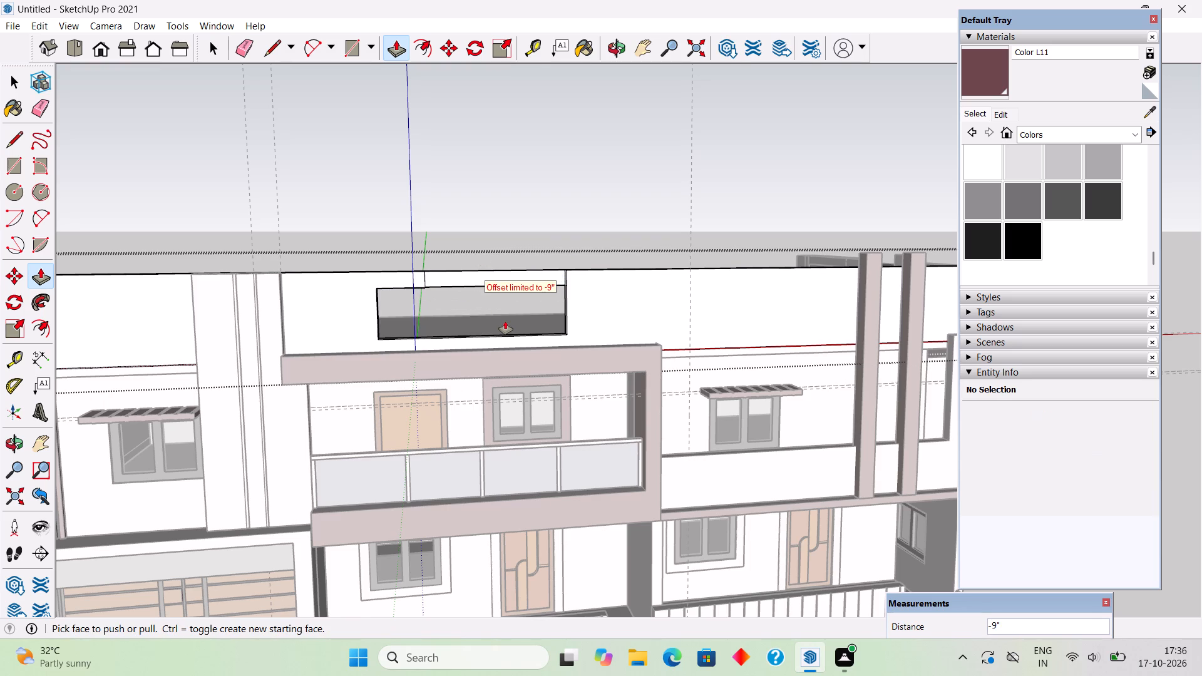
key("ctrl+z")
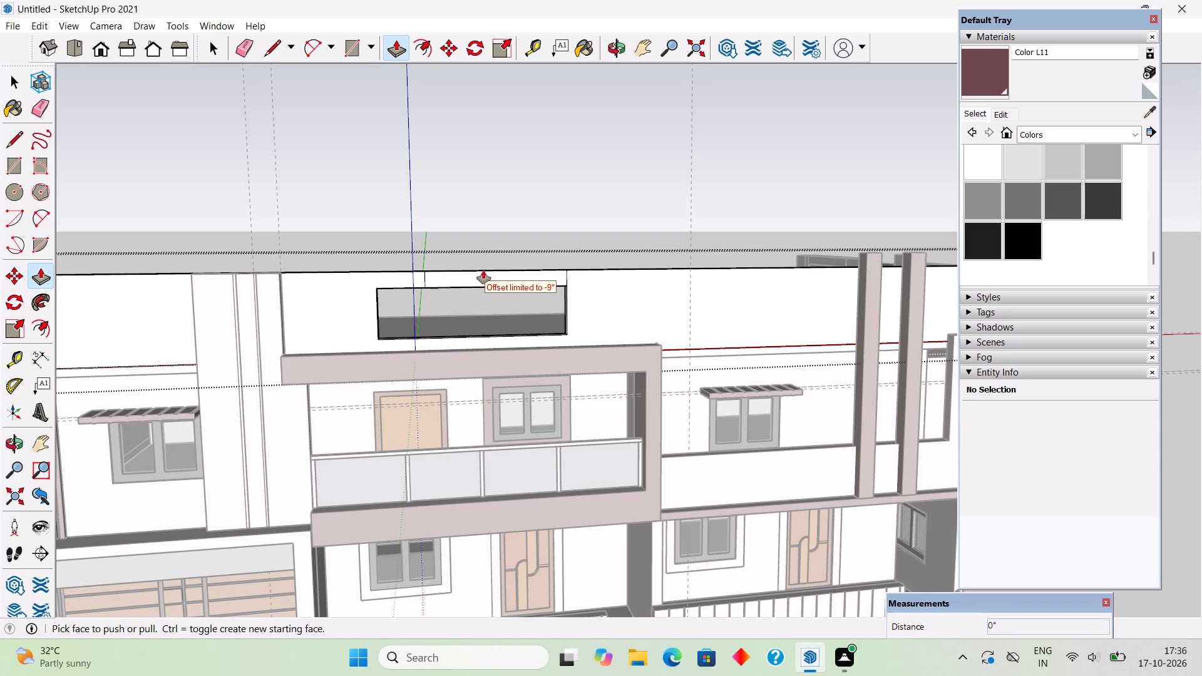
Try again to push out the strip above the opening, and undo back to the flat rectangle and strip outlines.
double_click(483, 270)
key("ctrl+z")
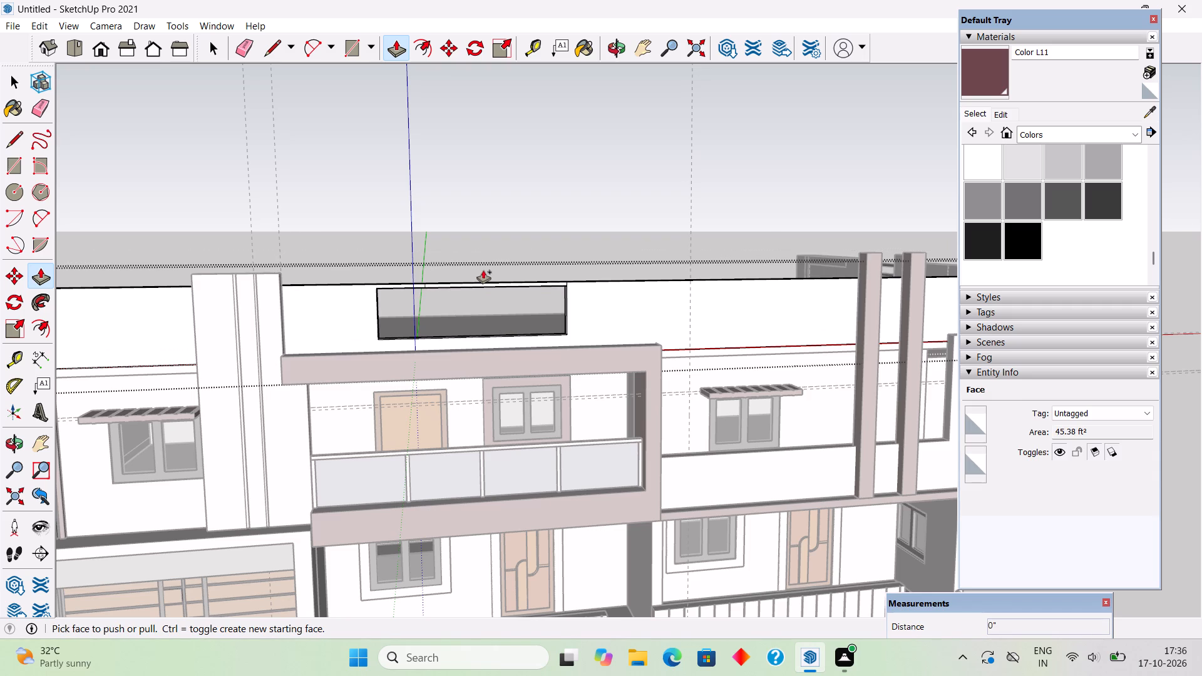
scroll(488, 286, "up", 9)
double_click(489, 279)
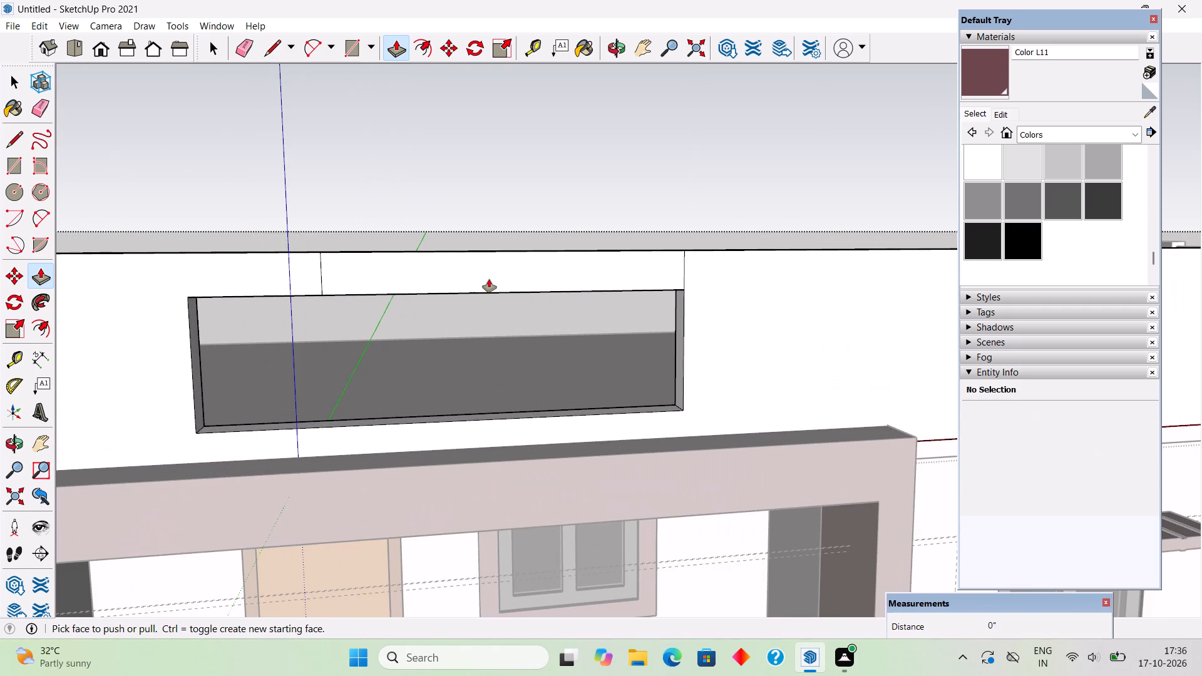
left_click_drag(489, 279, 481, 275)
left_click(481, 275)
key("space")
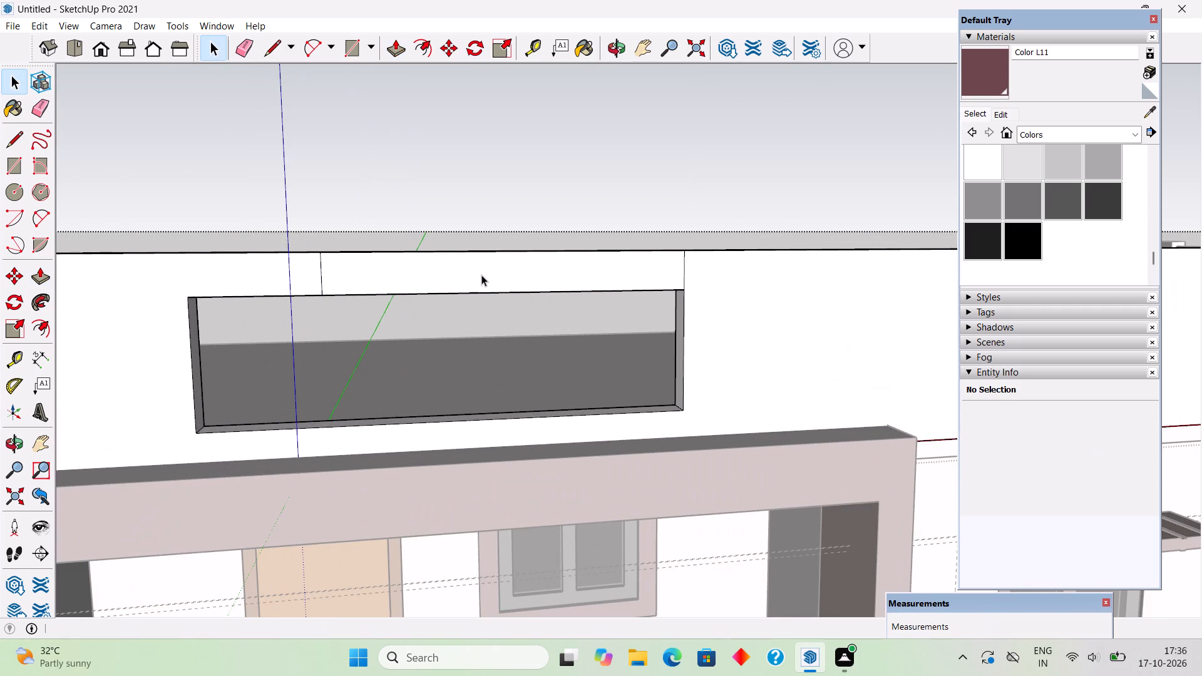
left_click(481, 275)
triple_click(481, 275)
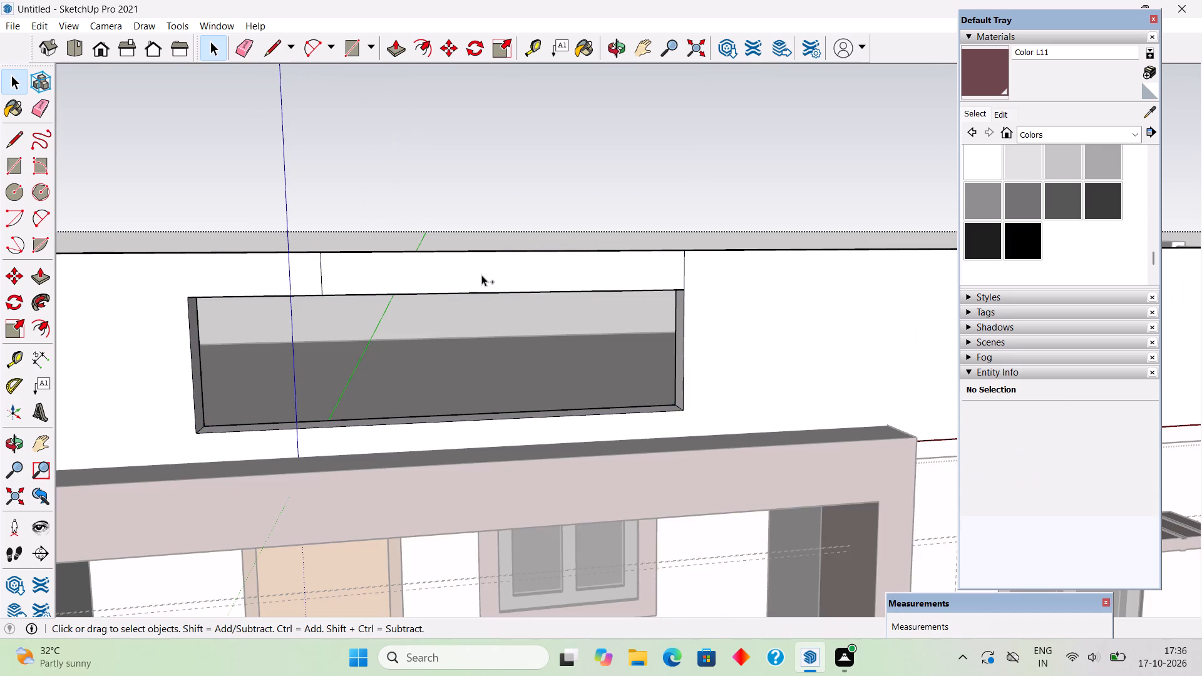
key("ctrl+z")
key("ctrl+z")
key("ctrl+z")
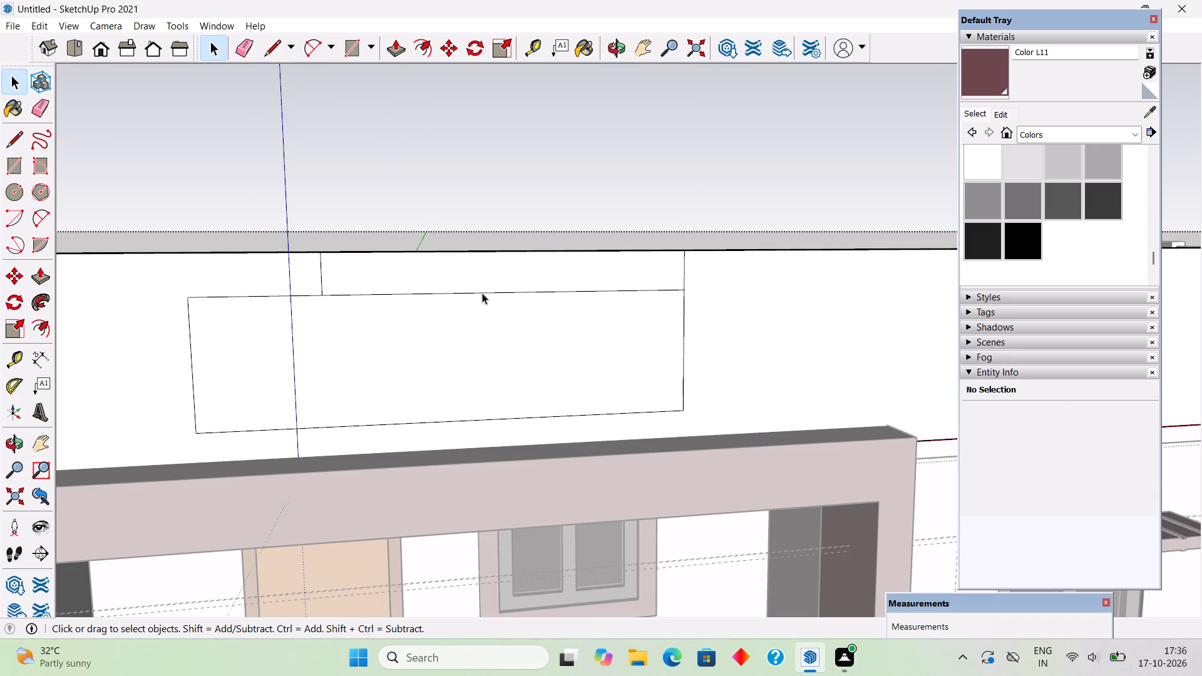
Delete the shared edge between the rectangle and the strip above it to merge them into one stepped face.
left_click(495, 361)
left_click(511, 276)
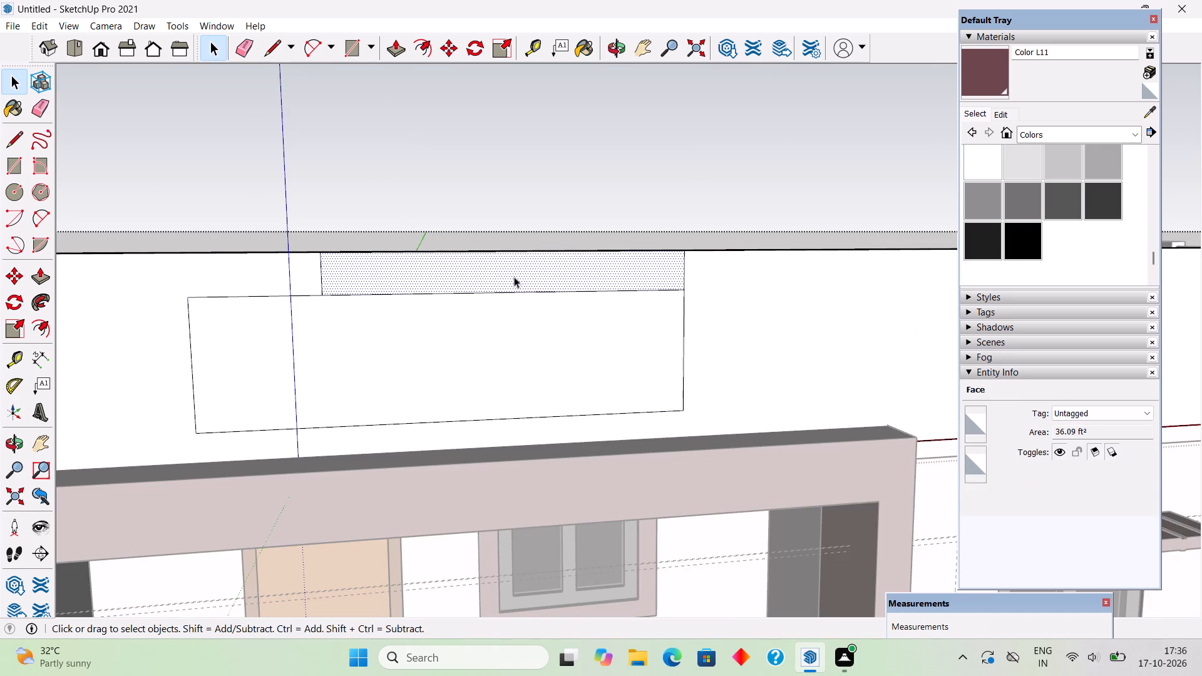
left_click(580, 294)
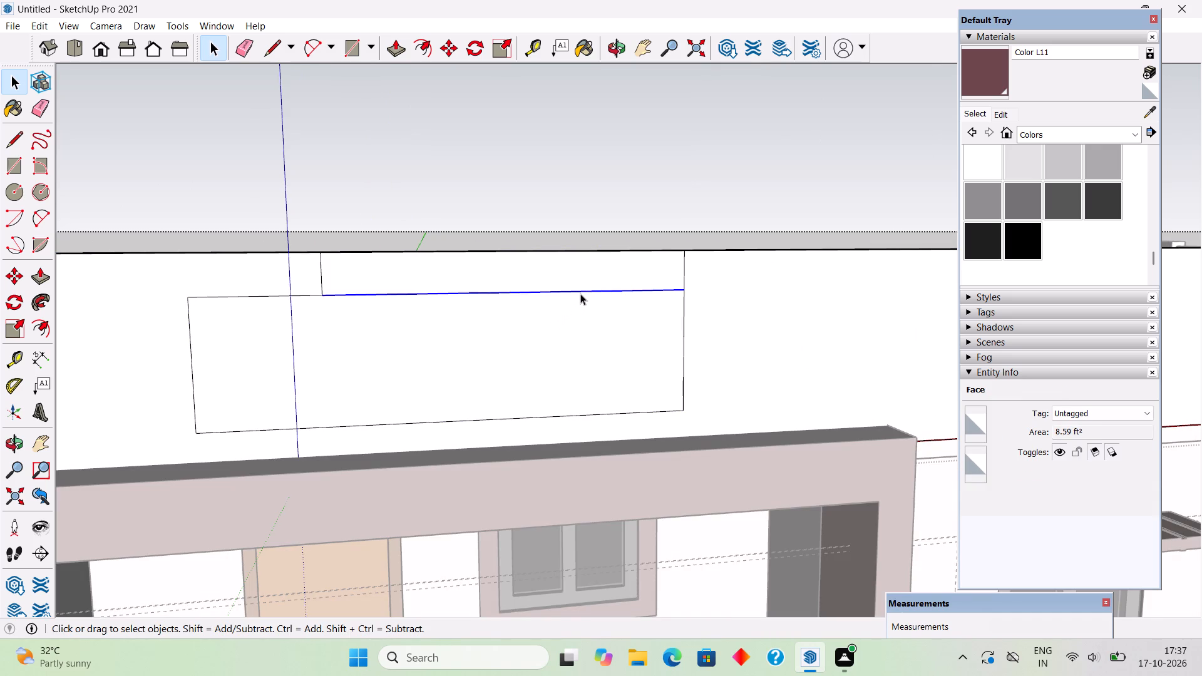
key("Delete")
Push the stepped face 9" through the parapet to cut a notch open at the top, and leave the group.
left_click(581, 342)
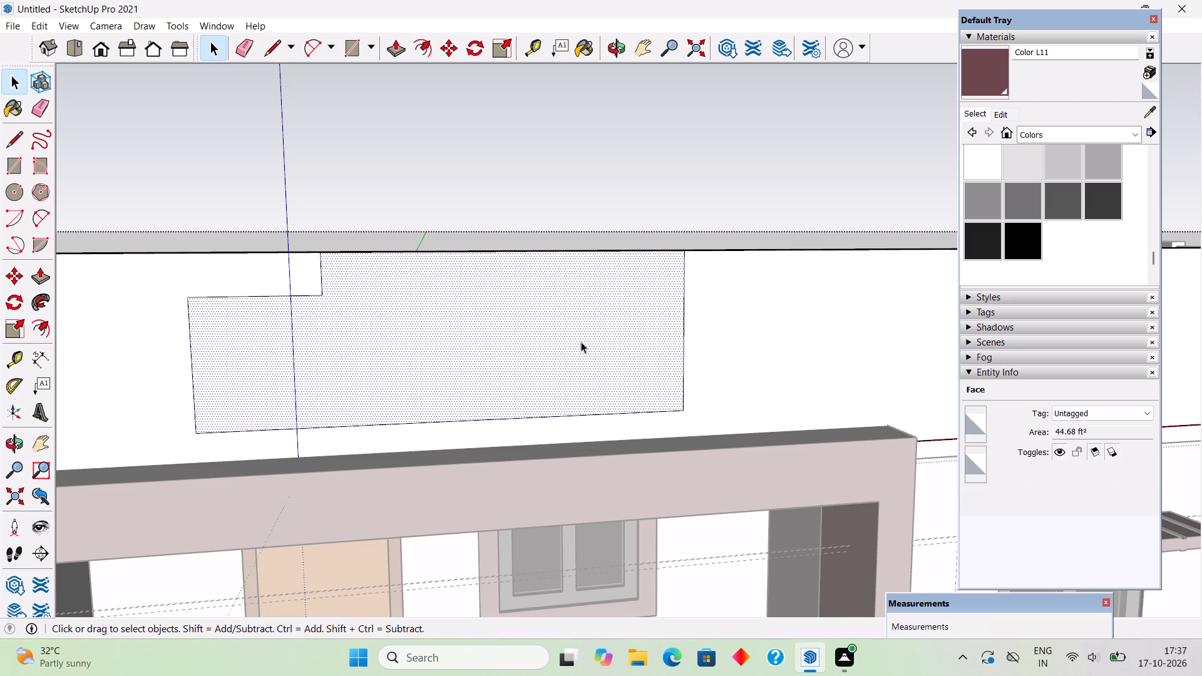
key("p")
left_click_drag(578, 367, 483, 290)
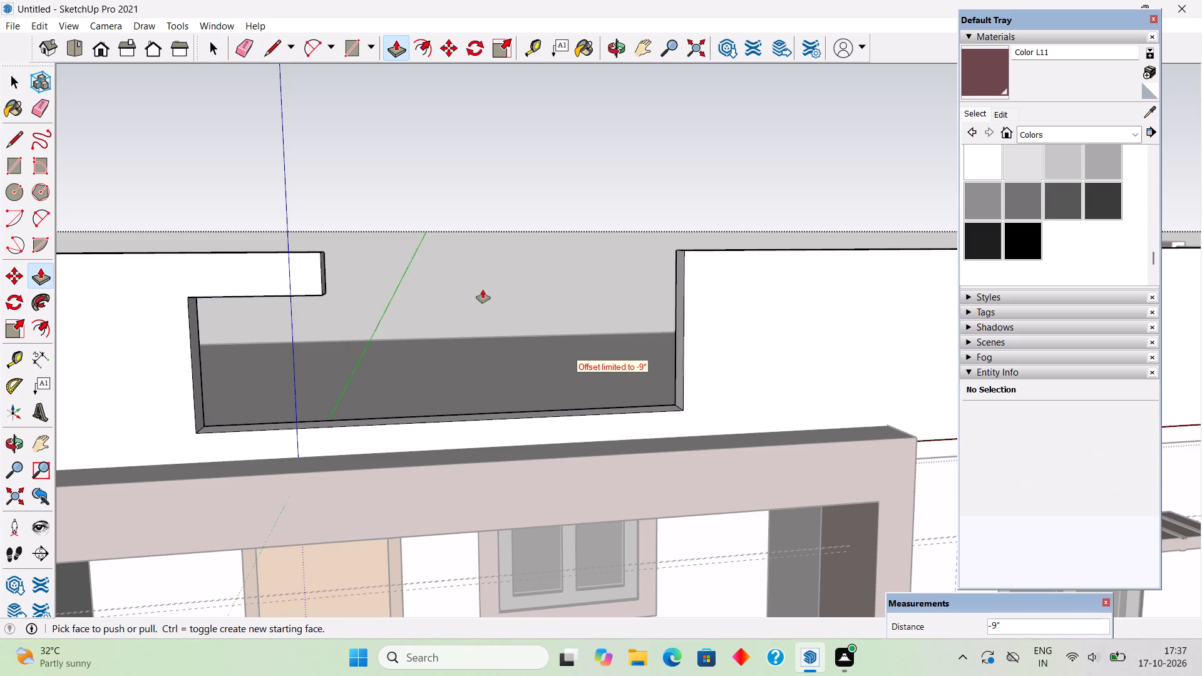
key("space")
left_click(500, 161)
scroll(507, 228, "down", 4)
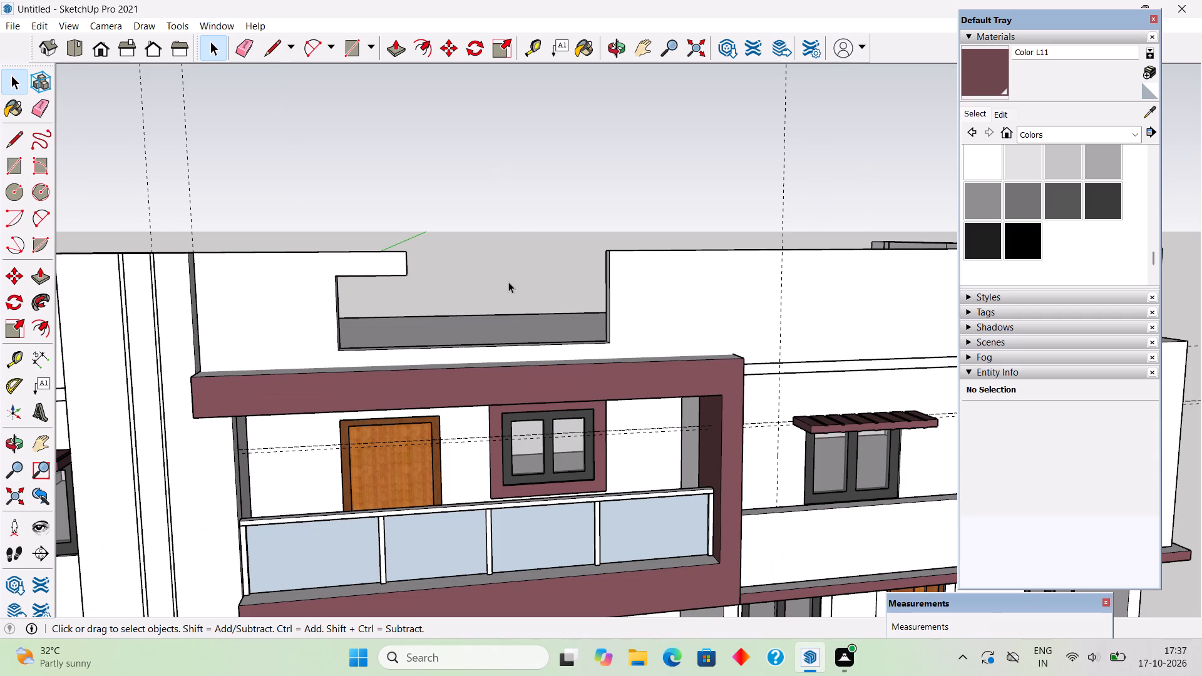
scroll(282, 293, "down", 3)
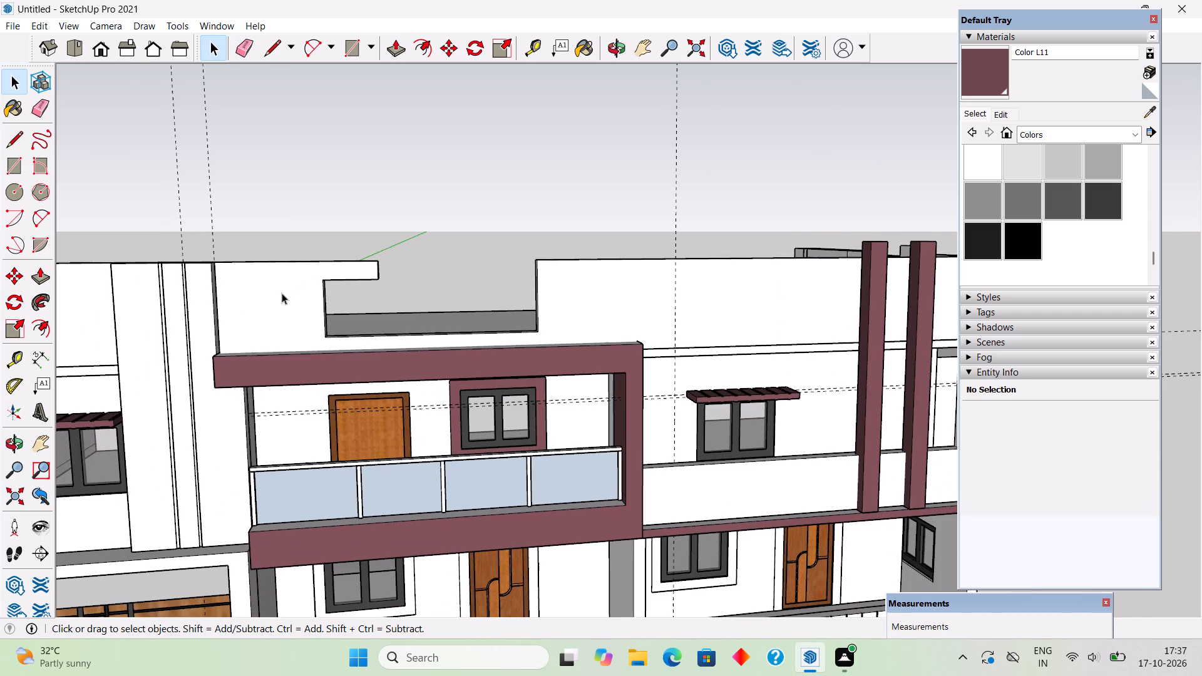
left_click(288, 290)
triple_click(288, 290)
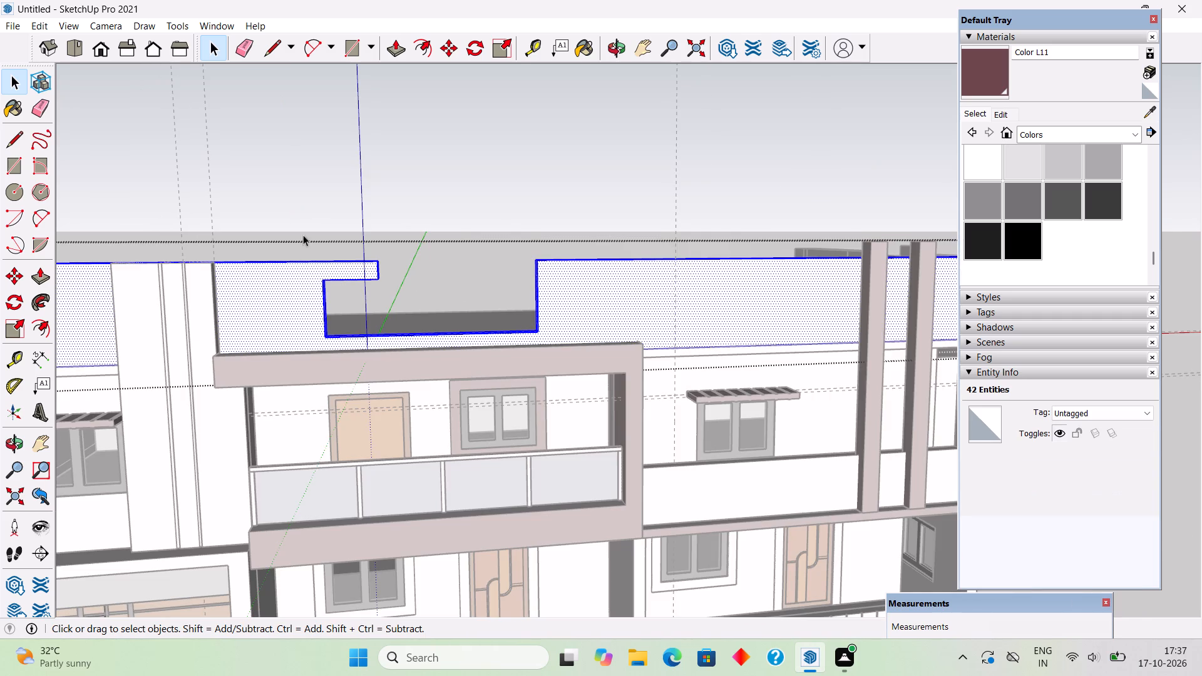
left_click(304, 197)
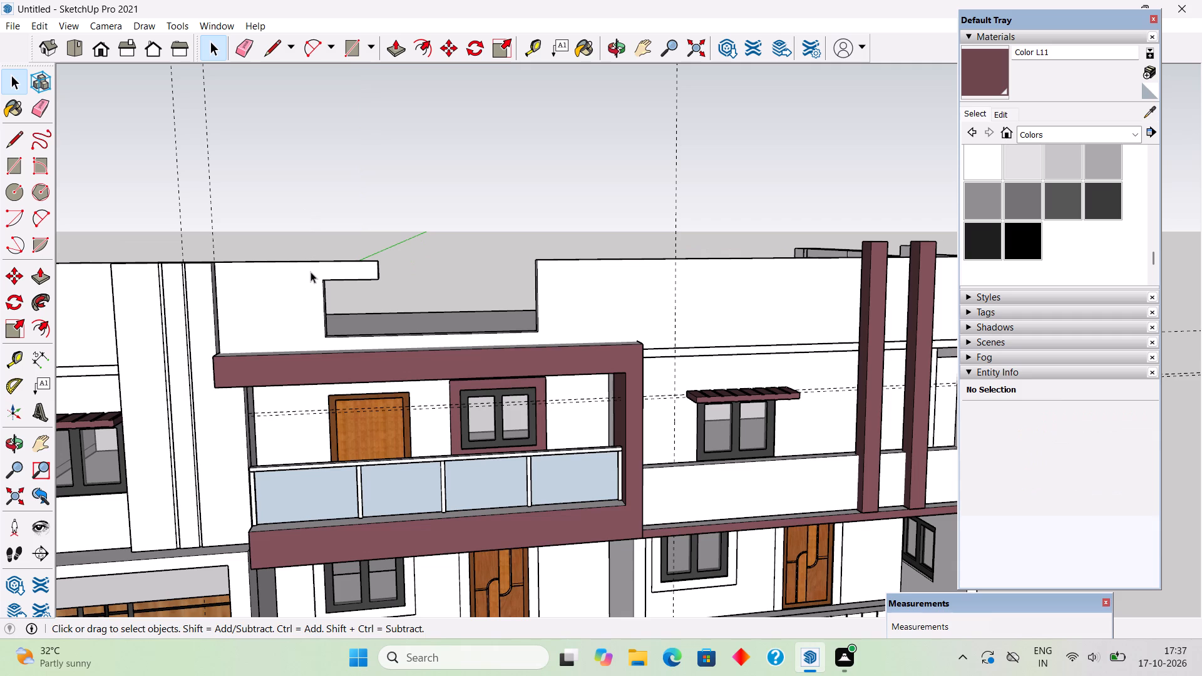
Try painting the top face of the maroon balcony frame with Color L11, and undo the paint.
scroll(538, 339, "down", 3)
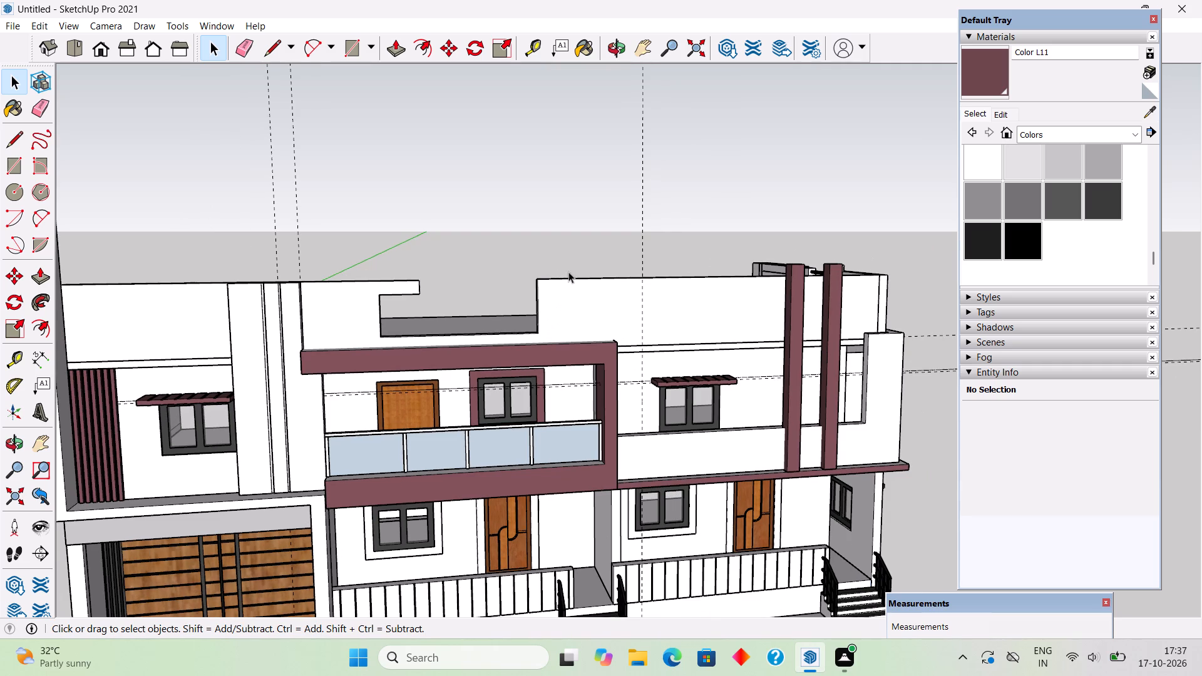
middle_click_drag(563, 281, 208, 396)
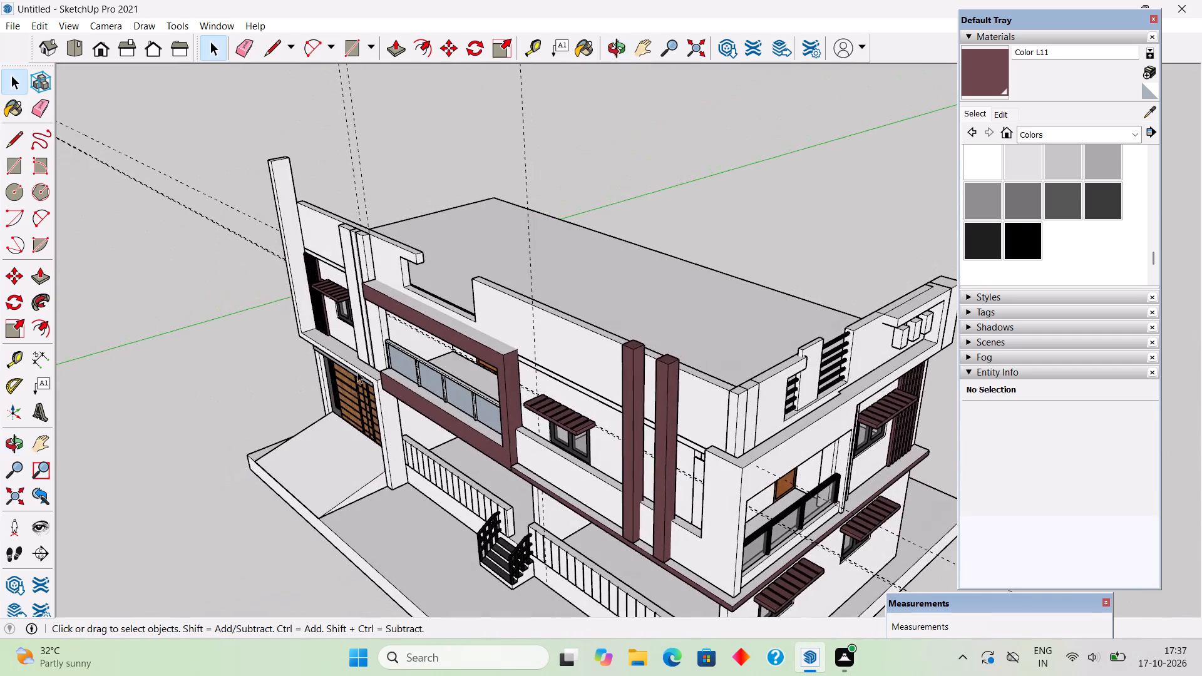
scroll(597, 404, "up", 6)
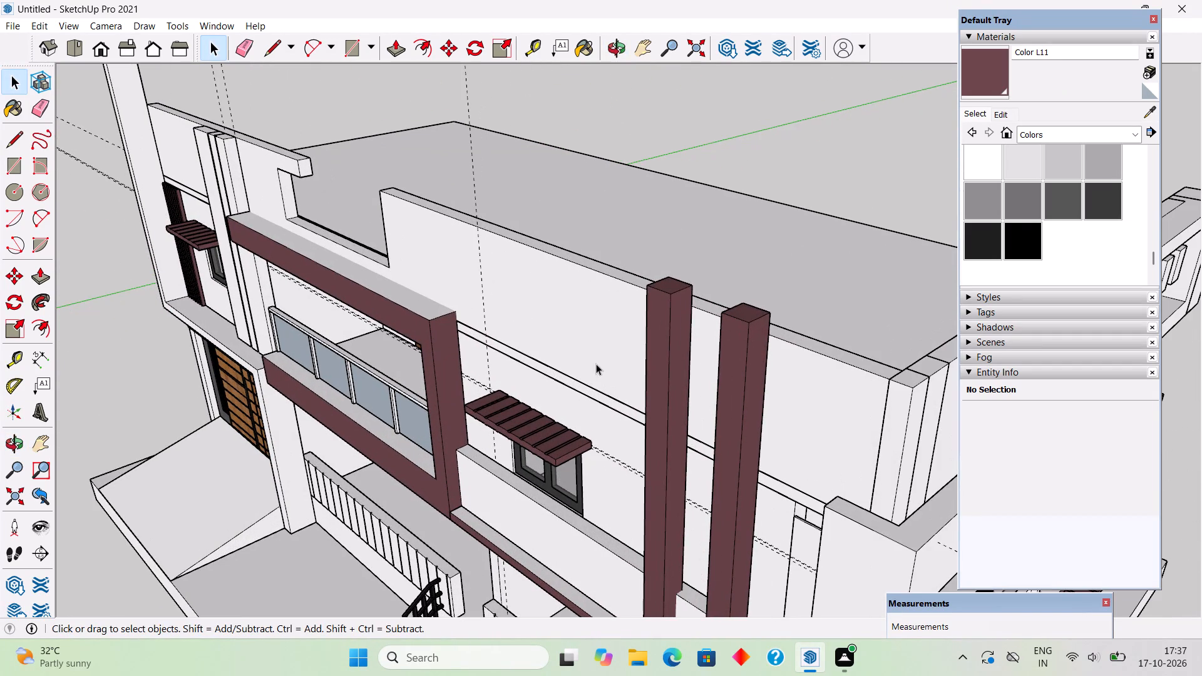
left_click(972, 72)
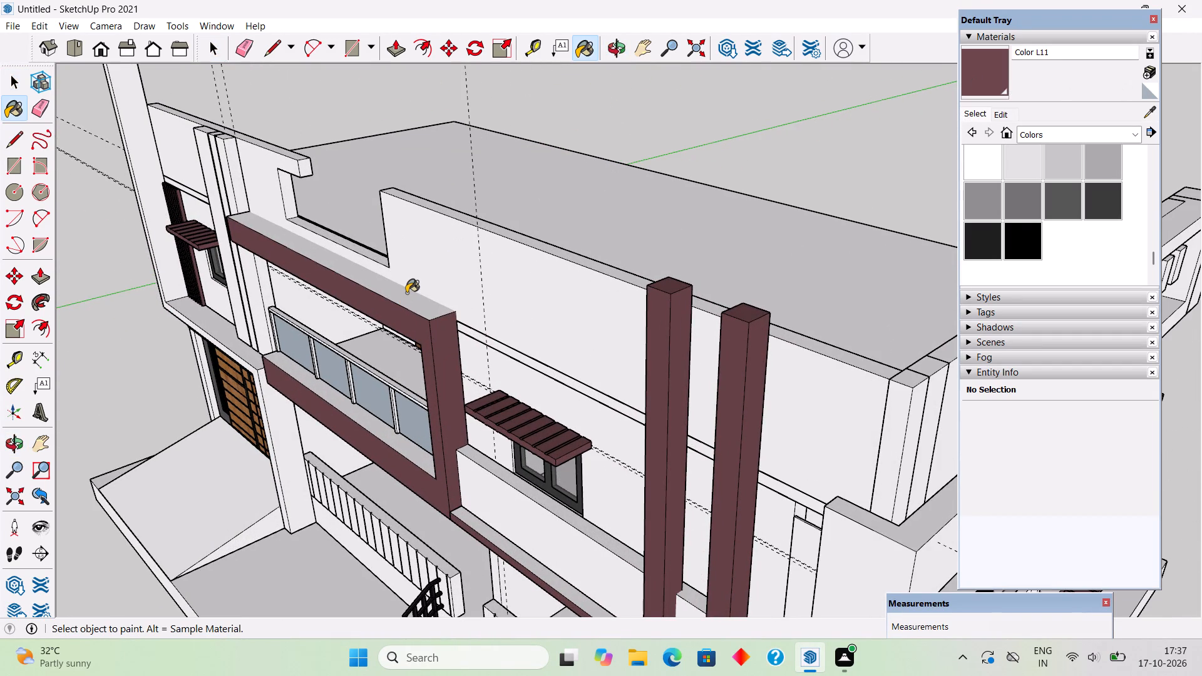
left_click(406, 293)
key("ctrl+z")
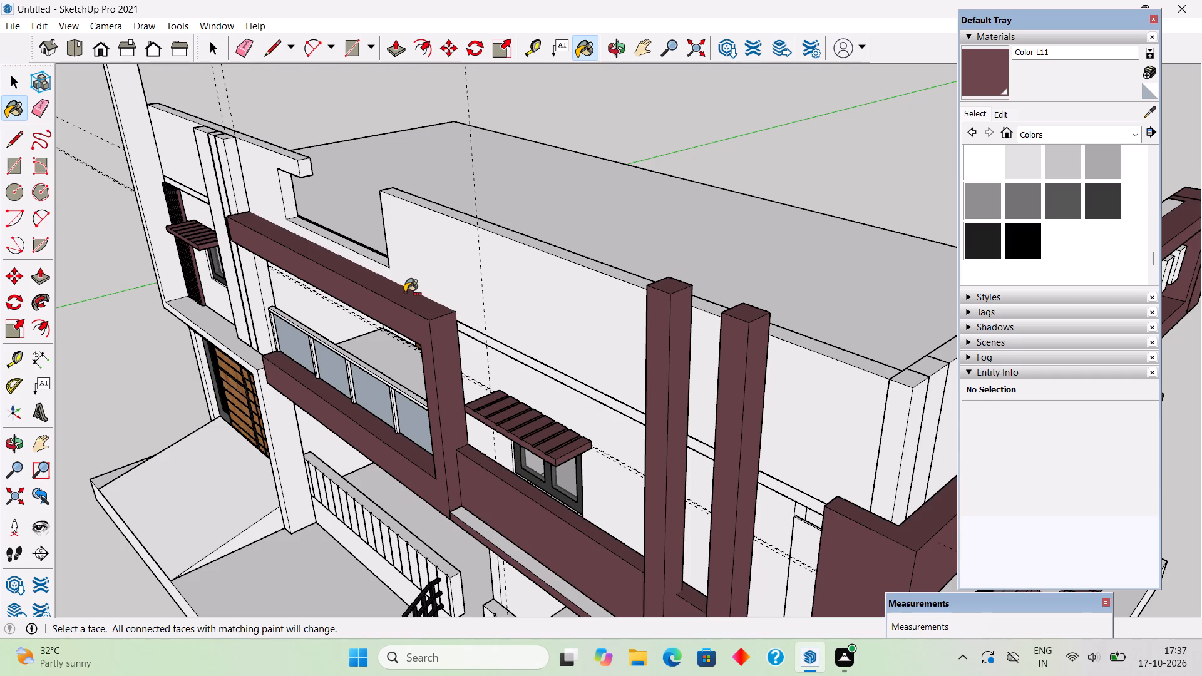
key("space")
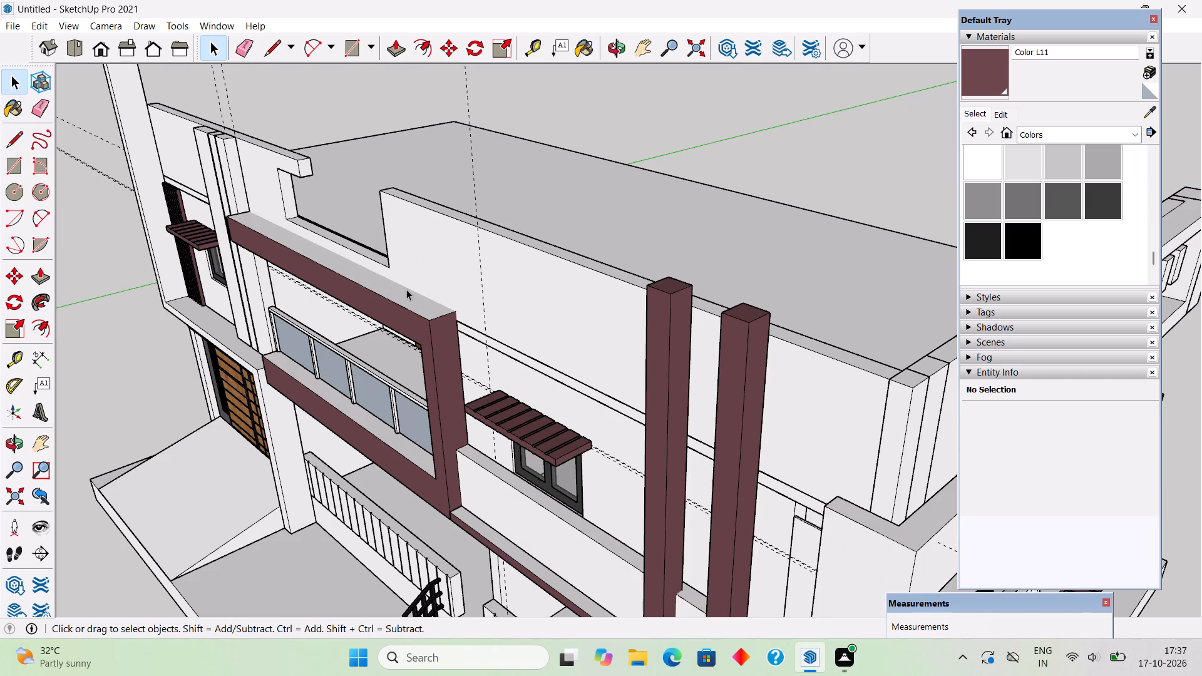
Start a rectangle at the front roof parapet beside the two tall maroon pillars.
middle_click_drag(437, 230, 491, 257)
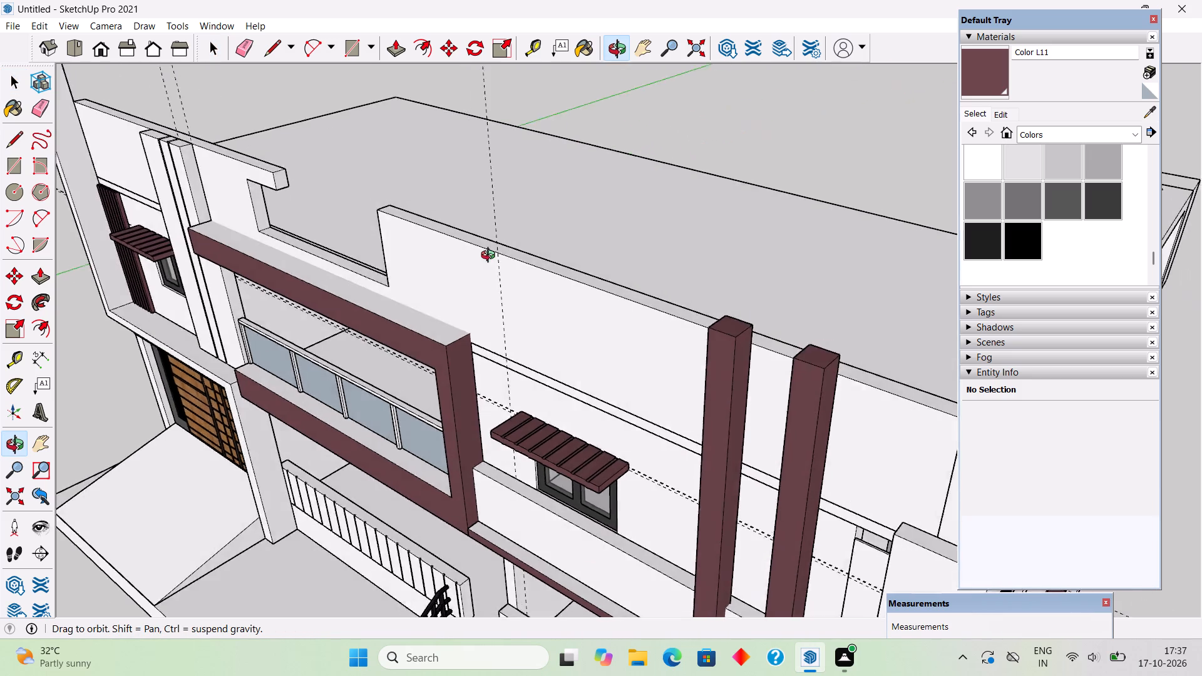
middle_click_drag(491, 257, 659, 164)
scroll(654, 182, "down", 2)
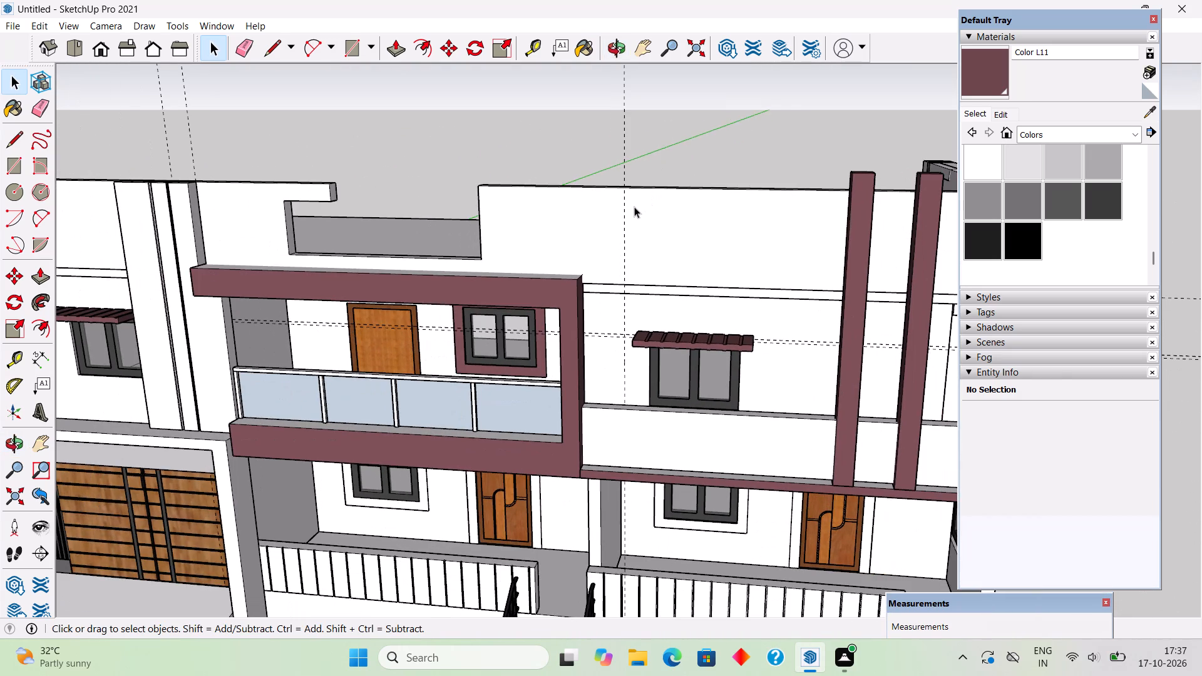
scroll(648, 210, "down", 1)
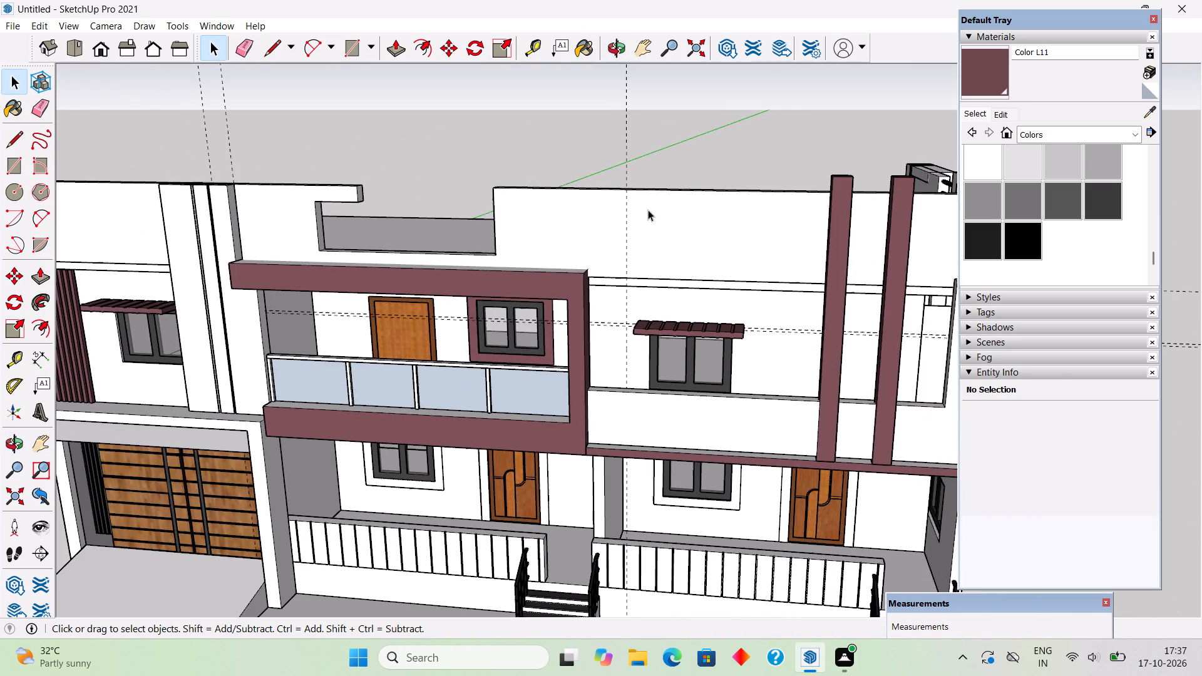
middle_click_drag(717, 238, 877, 246)
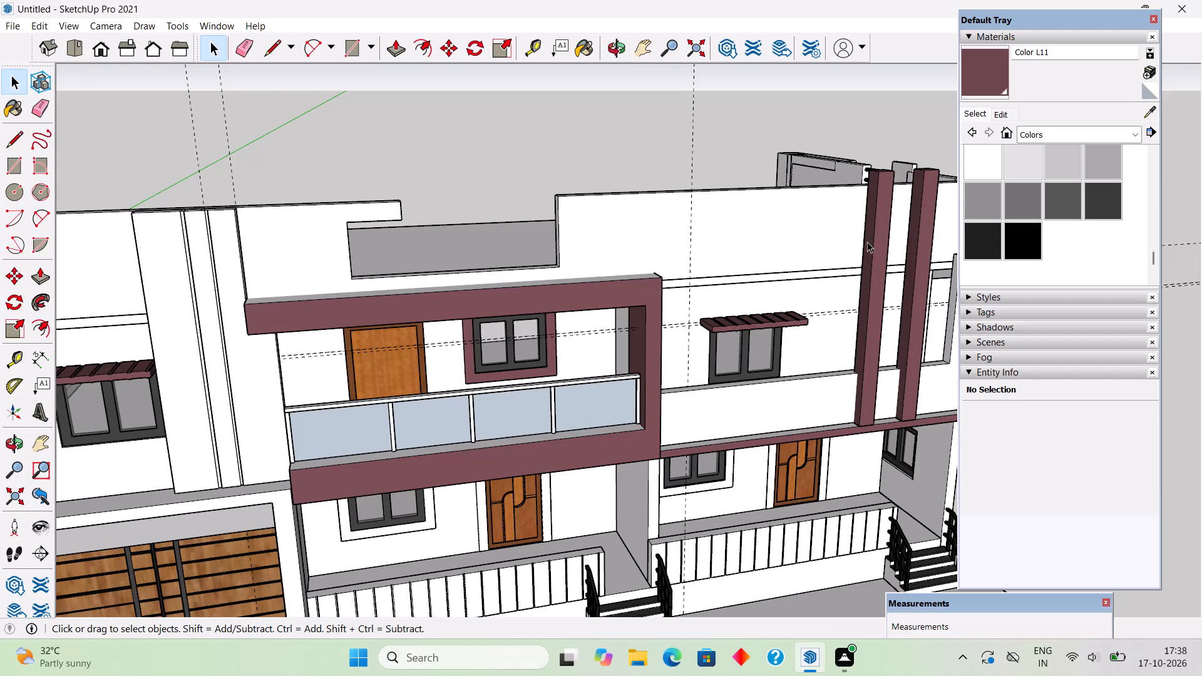
key("r")
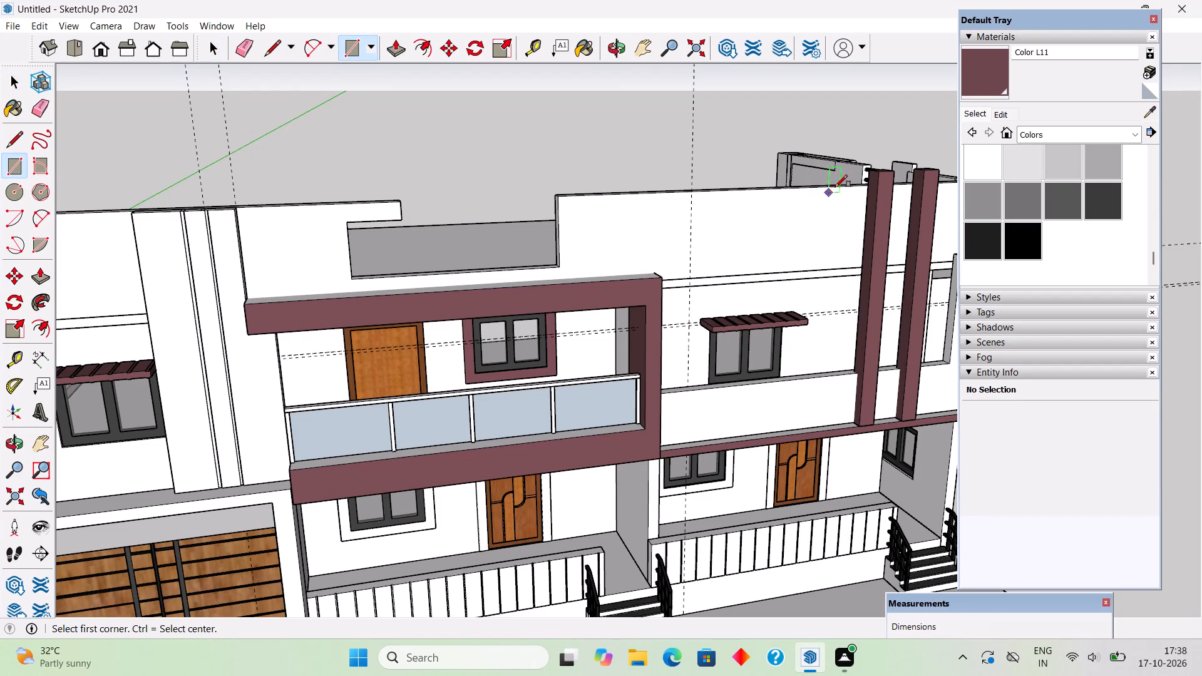
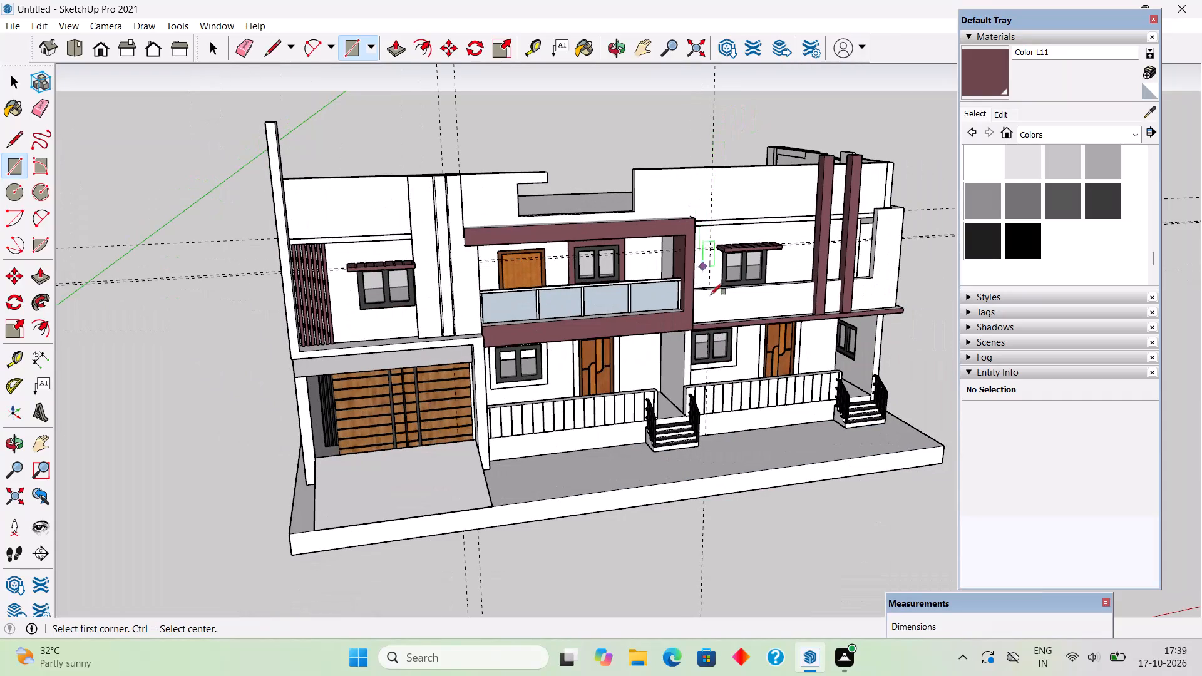
Draw a rectangle about 1' 9" by 4' 7 1/2" down from the parapet's top edge, beside the maroon columns.
scroll(698, 319, "up", 5)
scroll(677, 268, "down", 5)
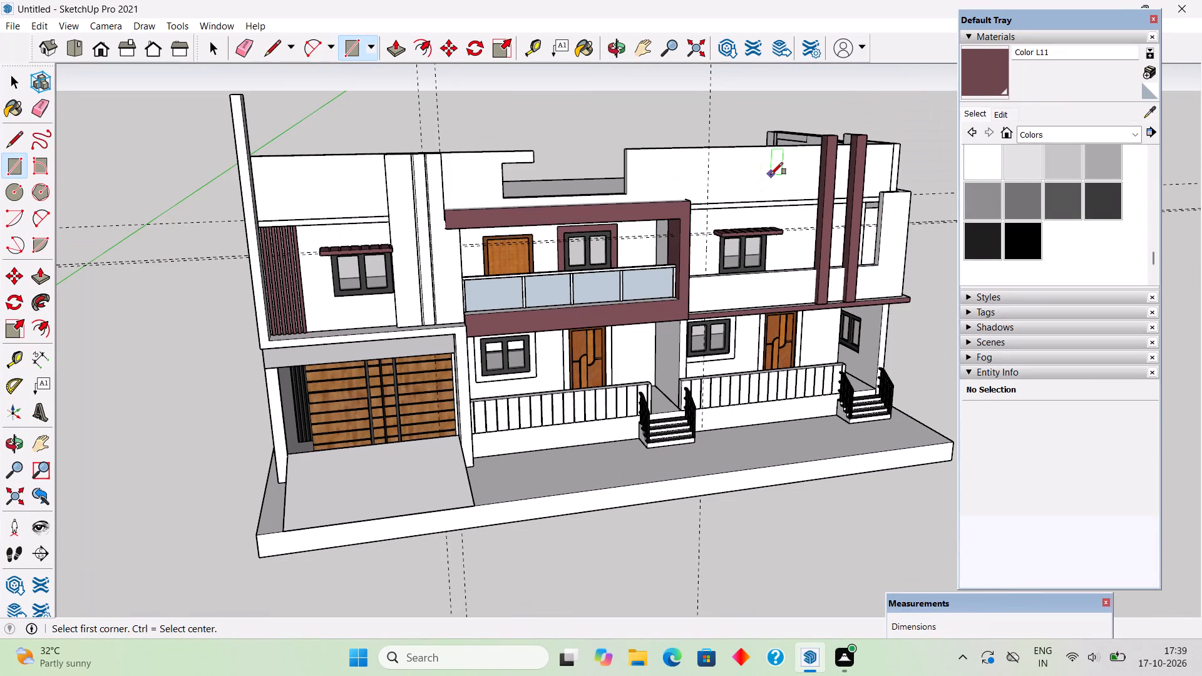
left_click(793, 150)
scroll(795, 192, "up", 8)
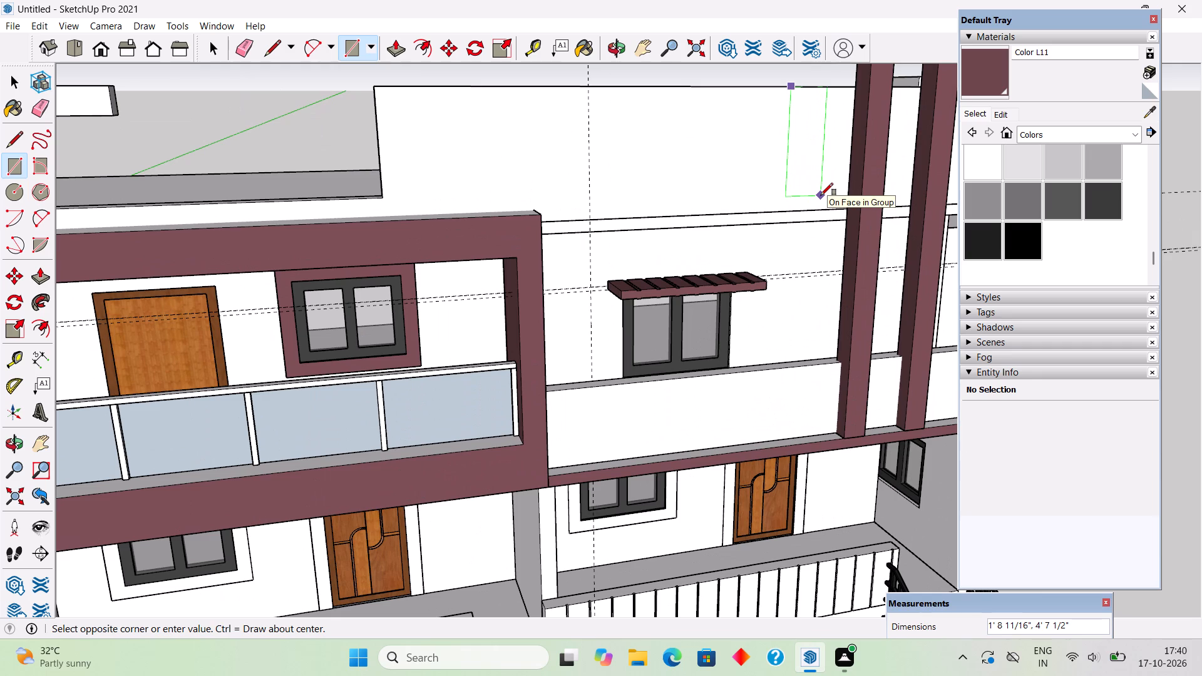
left_click(821, 195)
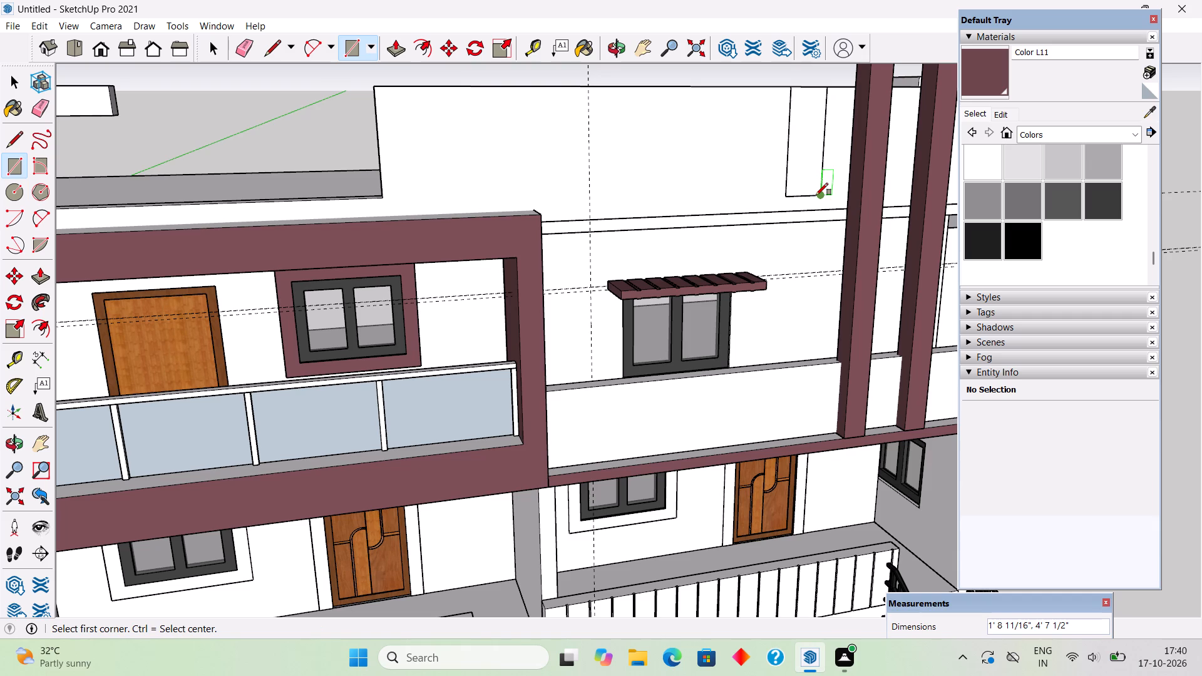
Push/Pull the new rectangle outward 2" to form a raised panel on the parapet.
key("space")
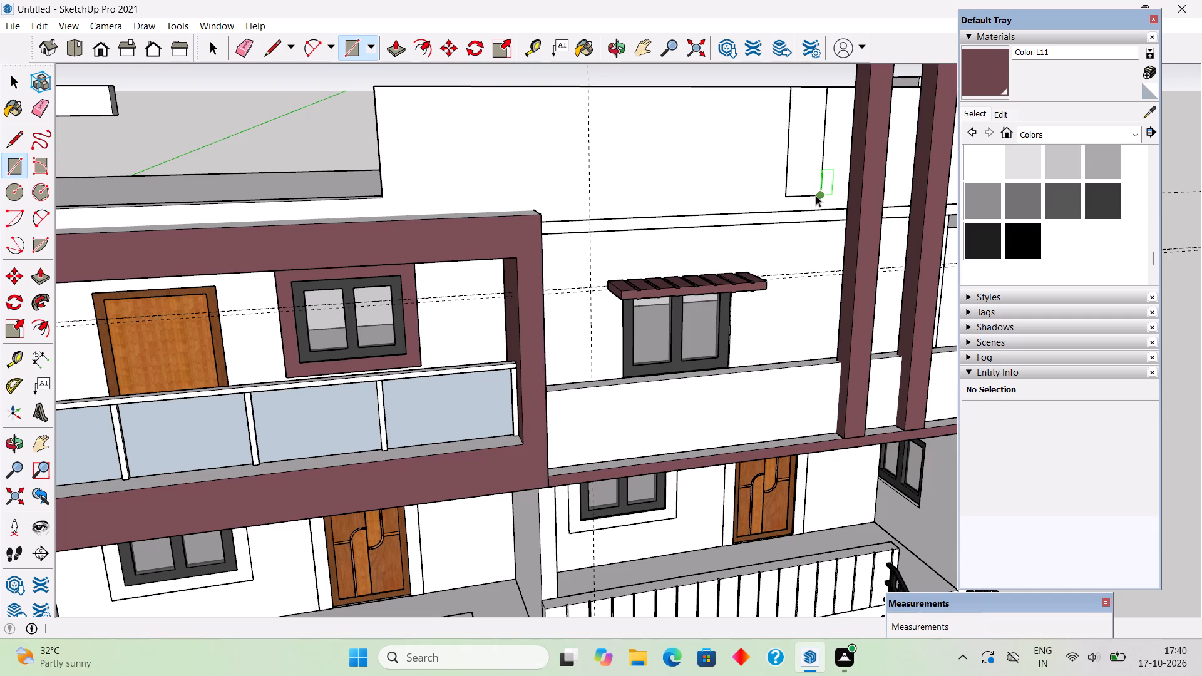
key("p")
left_click(809, 163)
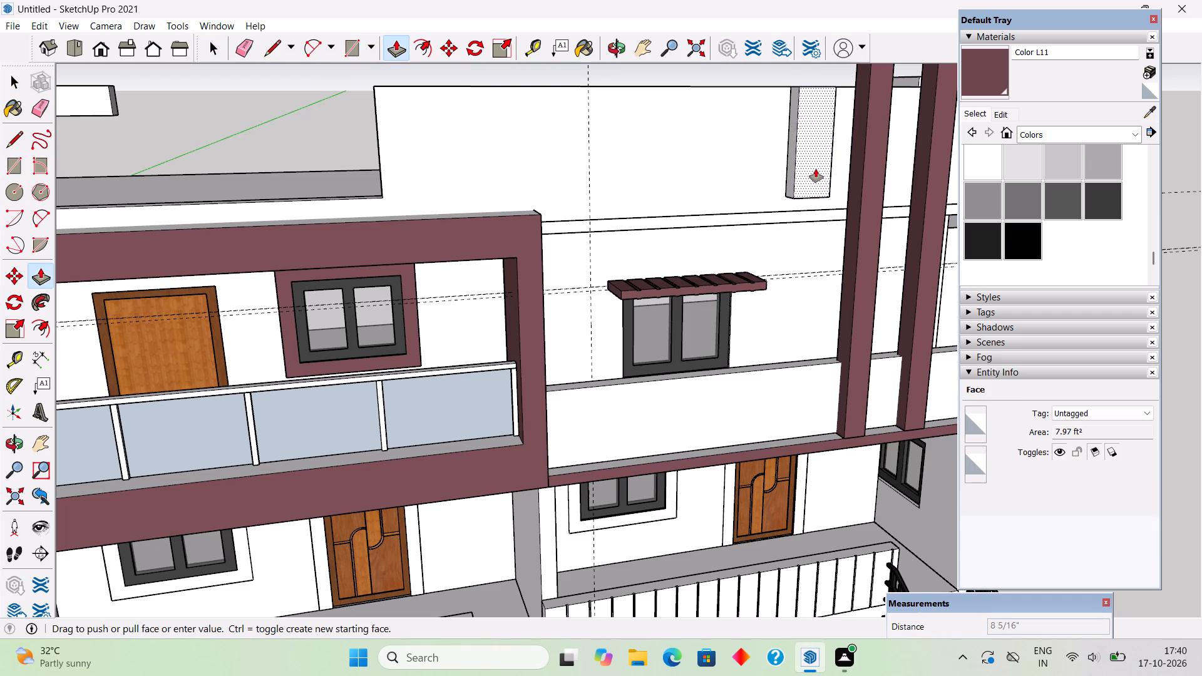
type("2\"")
key("Return")
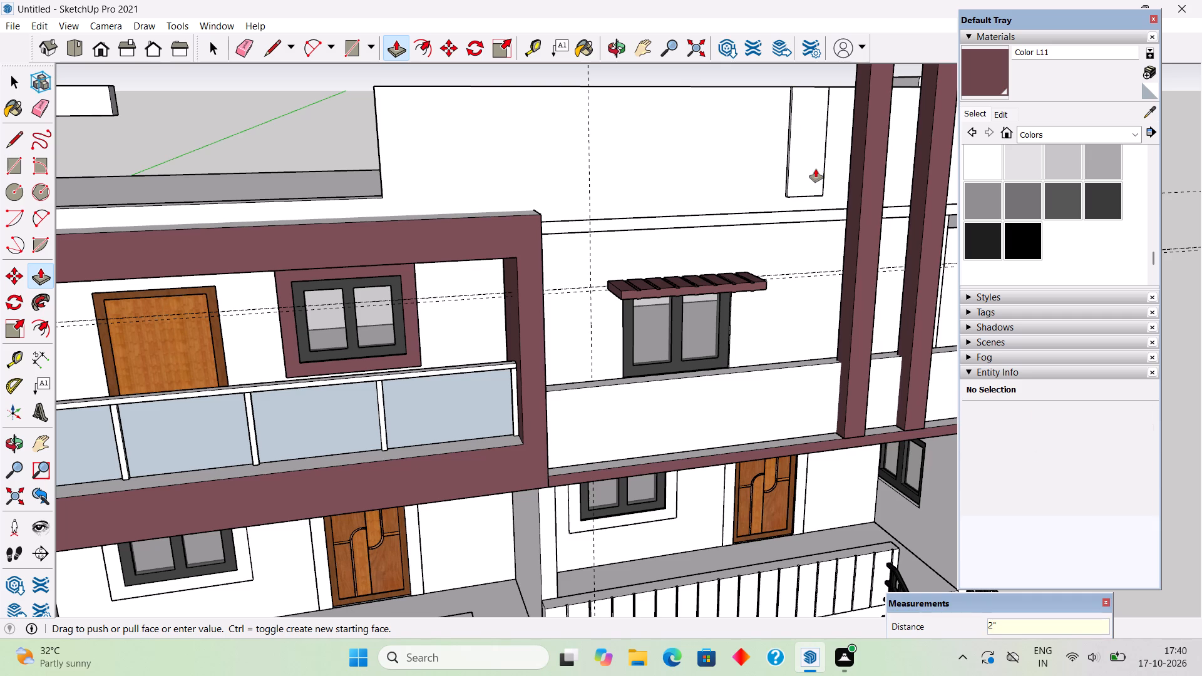
Extend the panel's side facing the balcony with a separate 1/2" strip and a further section about 1' 2 1/2" wide.
scroll(783, 183, "up", 3)
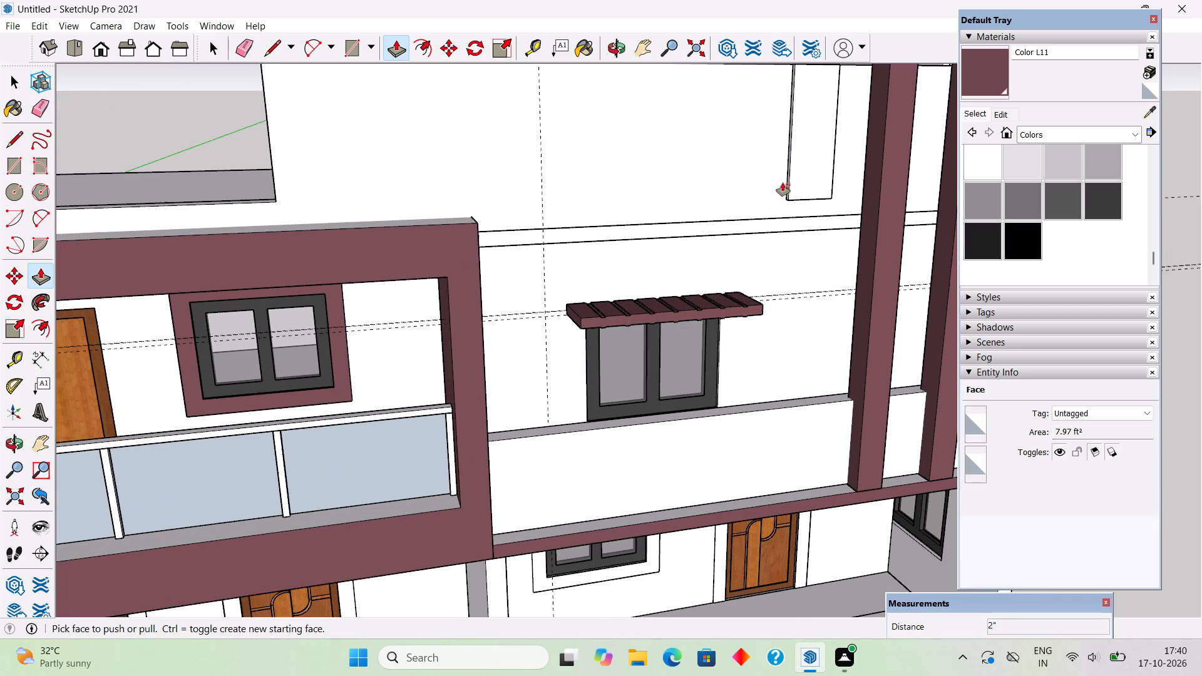
middle_click_drag(791, 193, 888, 230)
scroll(836, 182, "up", 4)
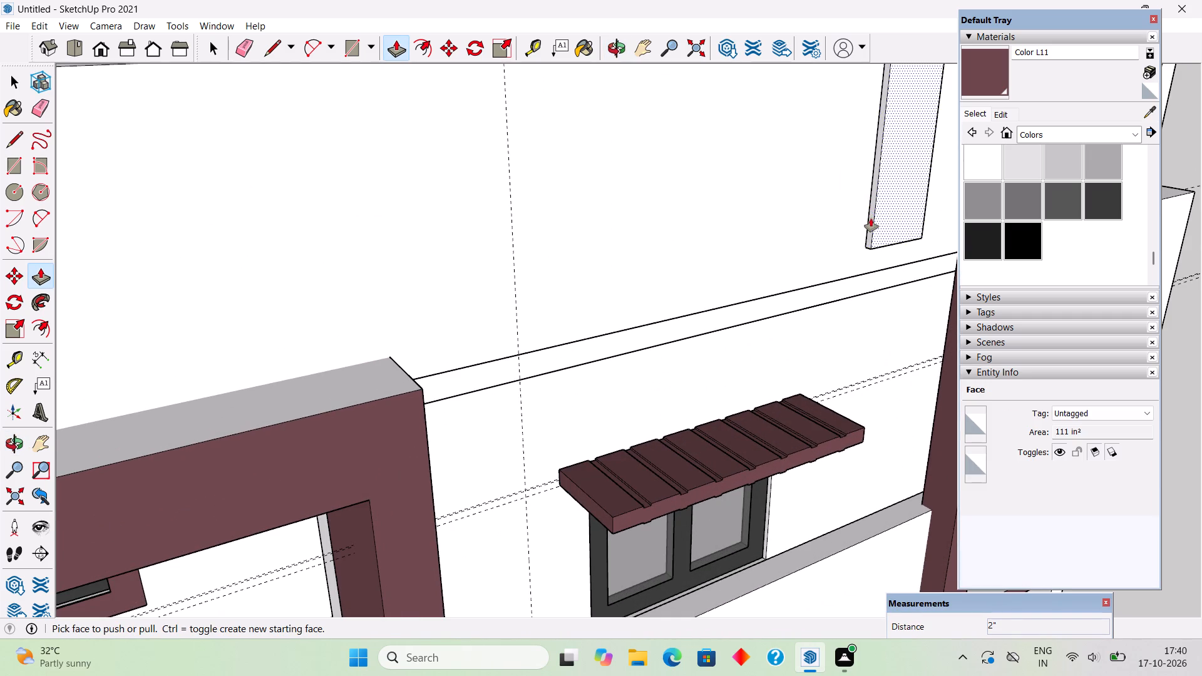
left_click(871, 218)
left_click(871, 218)
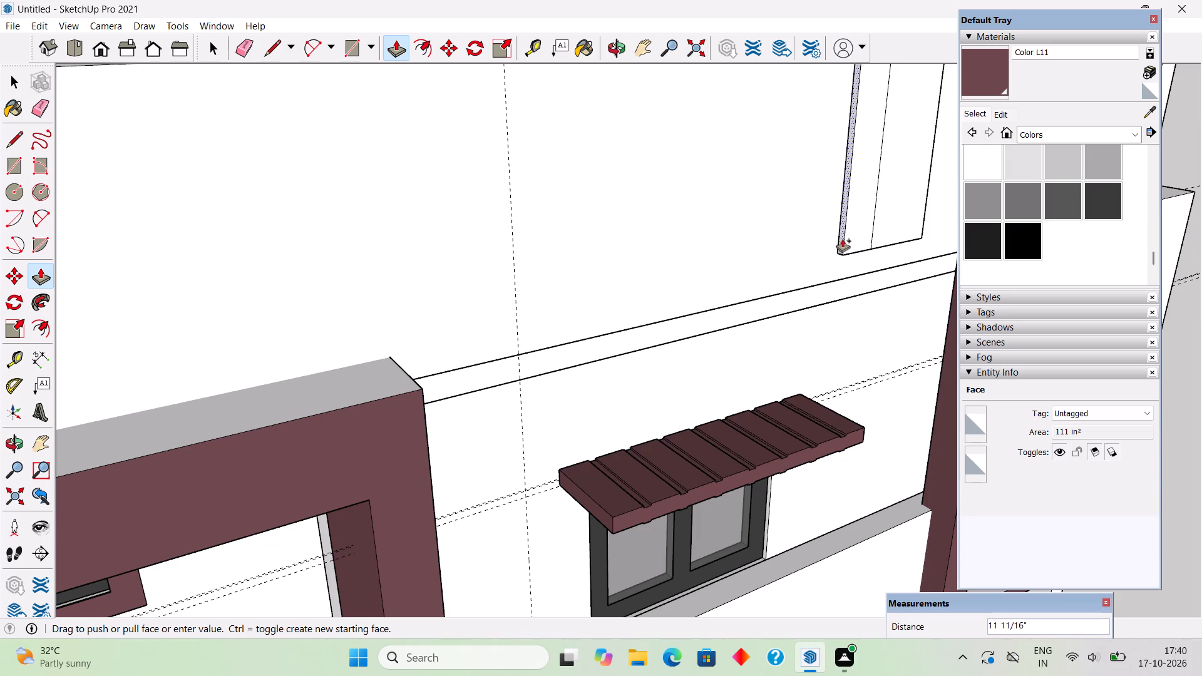
type(".5\"")
key("Return")
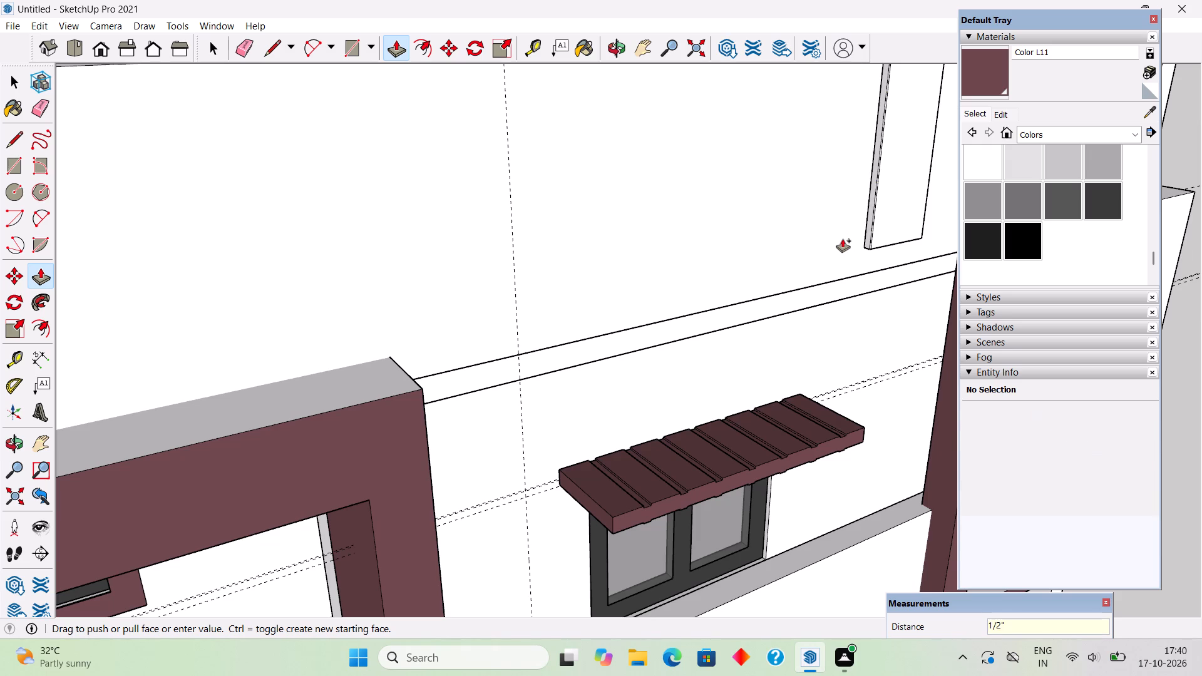
left_click(870, 209)
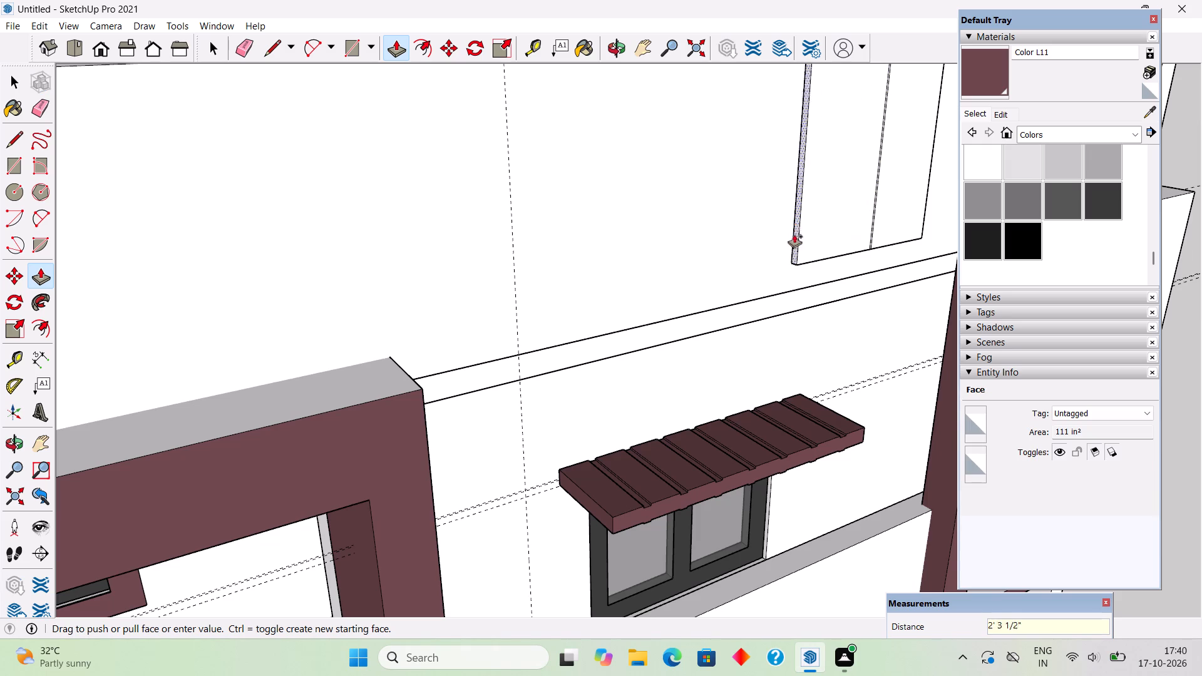
middle_click_drag(673, 256, 604, 274)
scroll(386, 259, "down", 1)
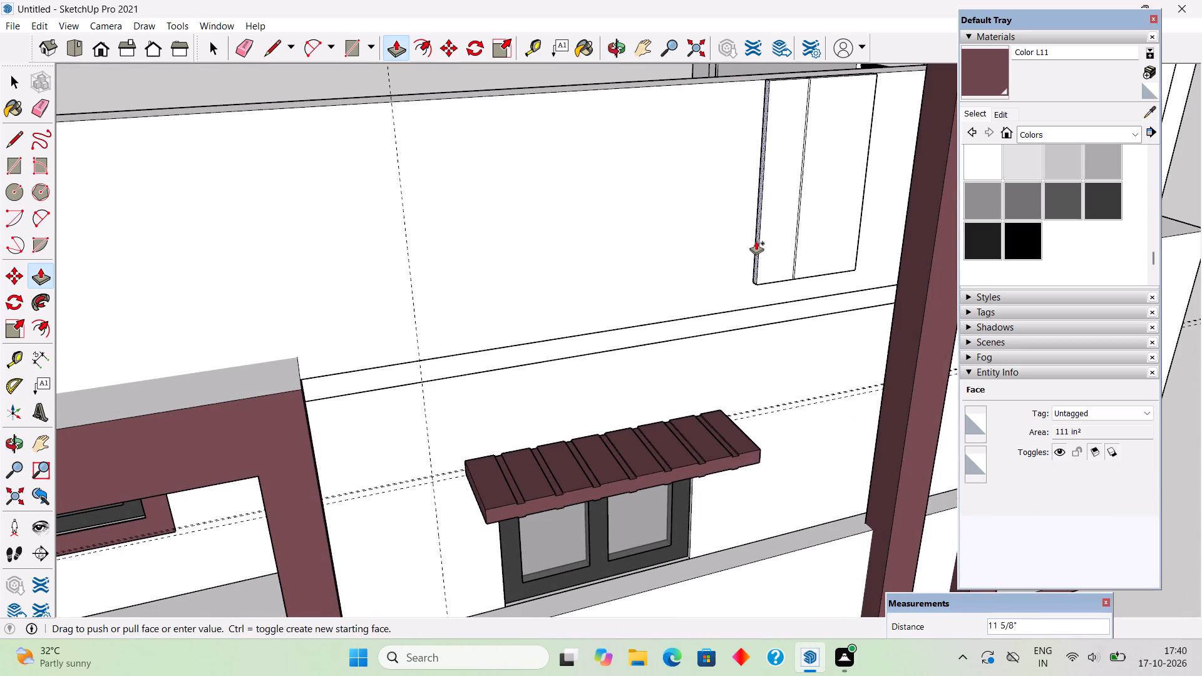
left_click(749, 257)
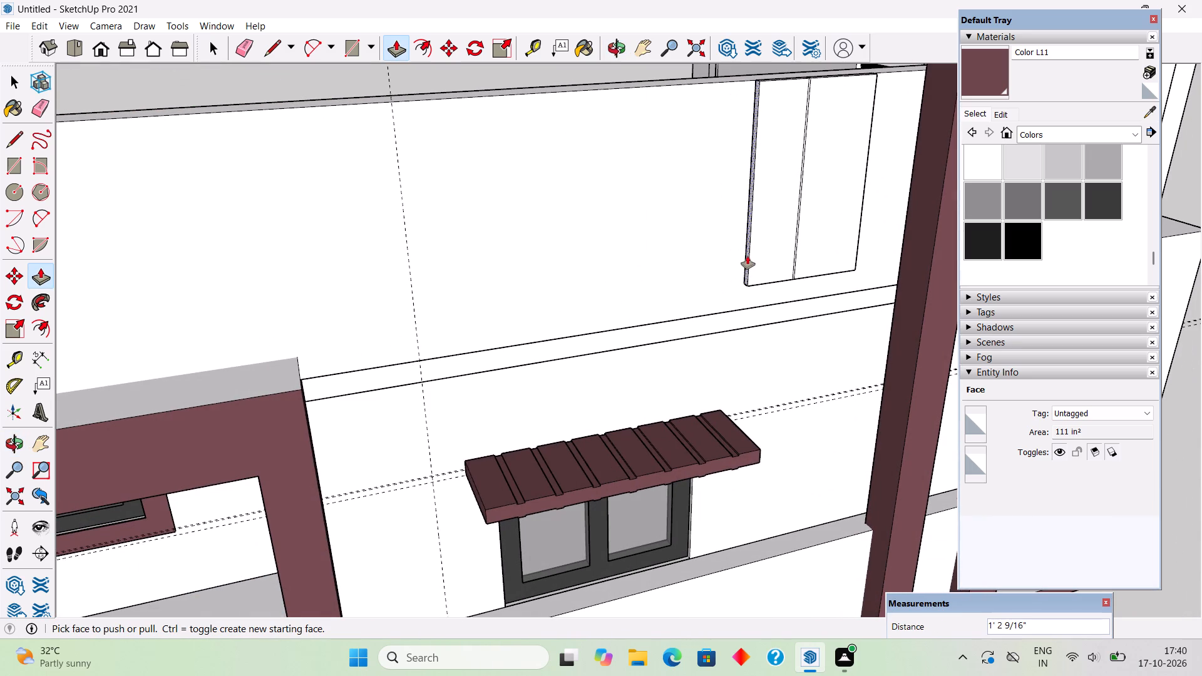
Extend the panel's same side again with another separate 1/2" strip and a section about 2' 5 3/4" wide.
left_click(747, 256)
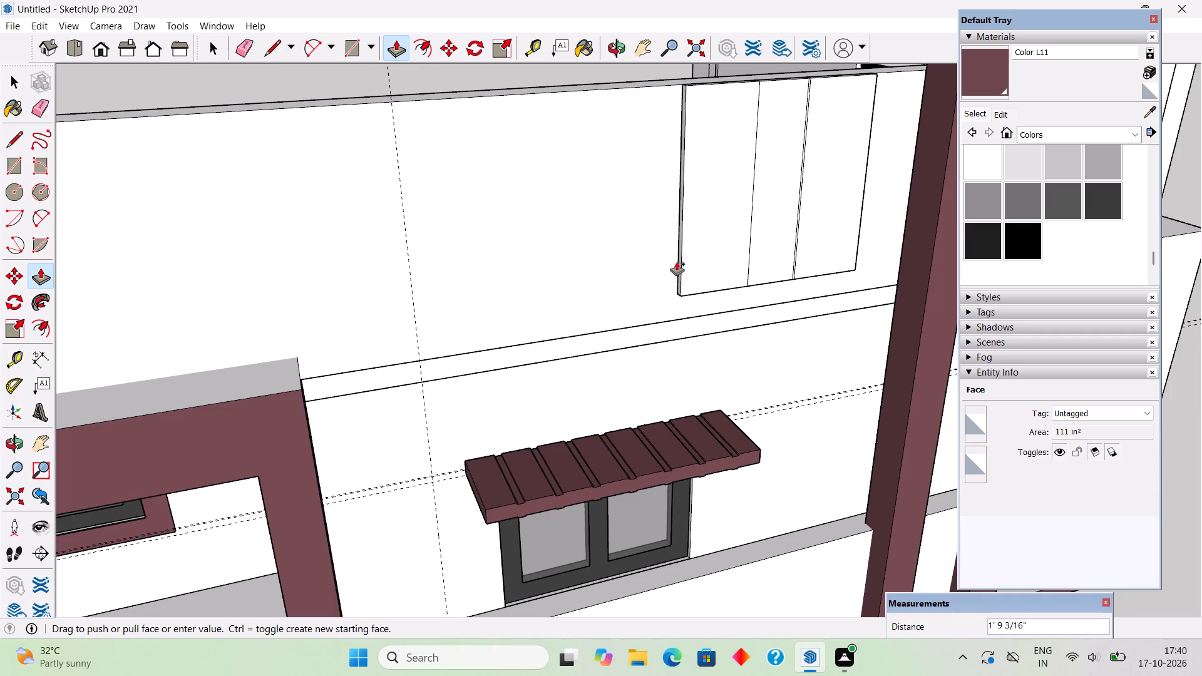
type(".5\"")
key("Return")
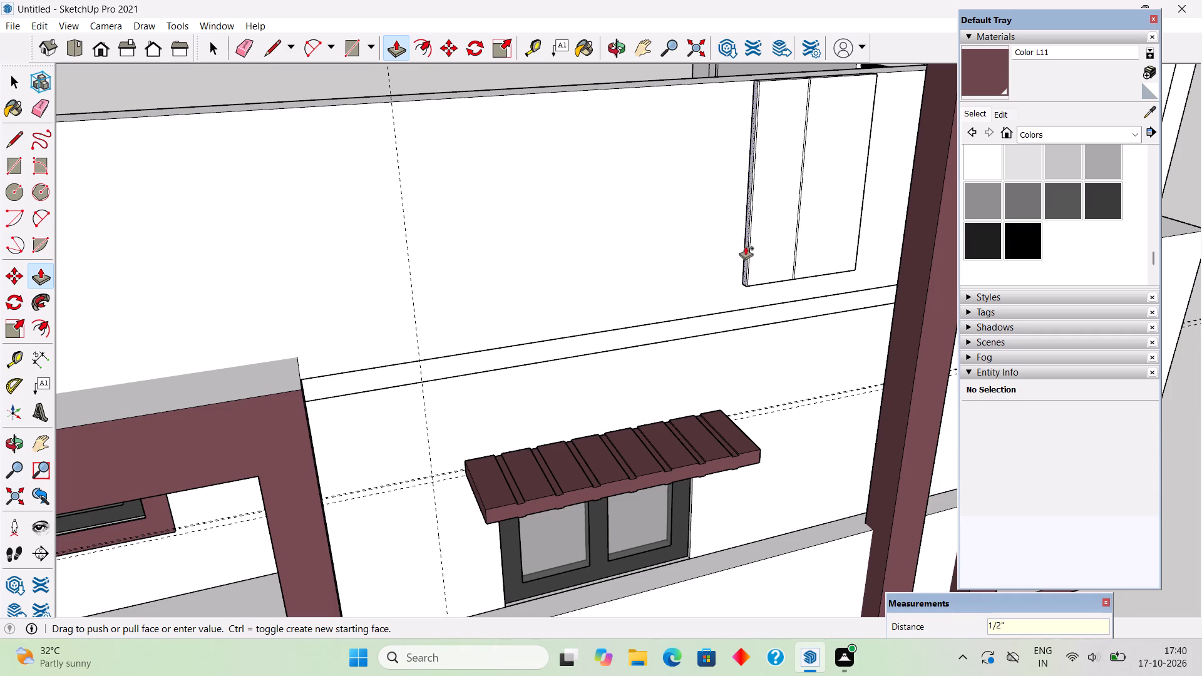
left_click(747, 249)
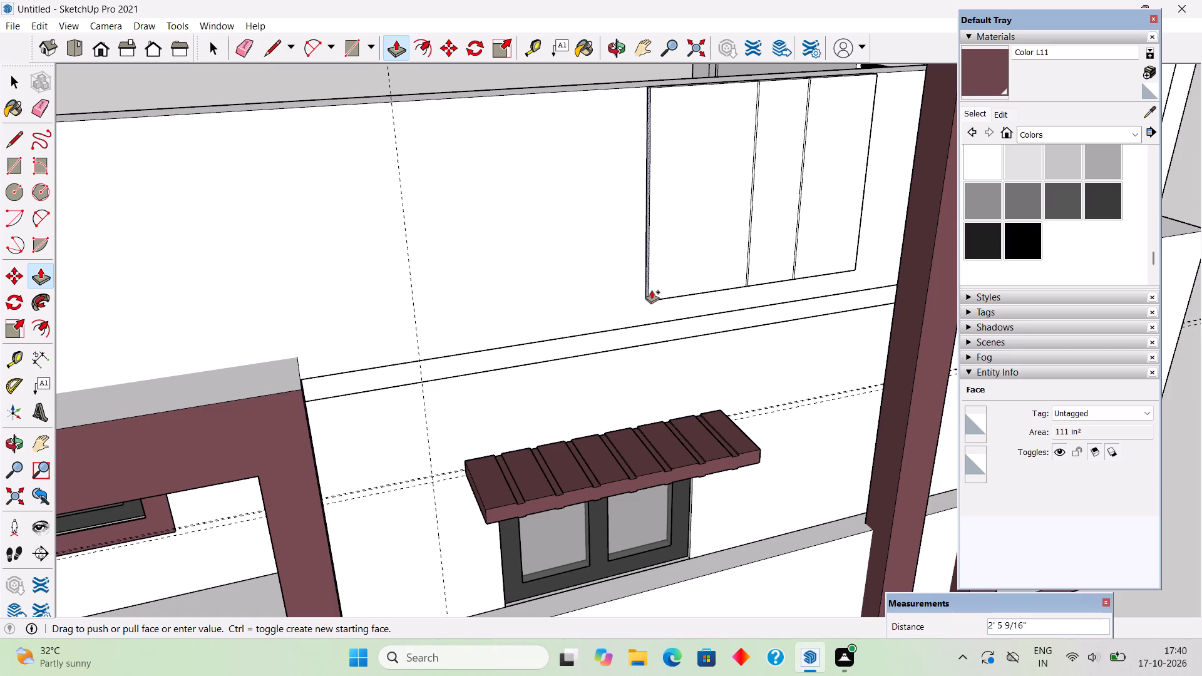
left_click(652, 290)
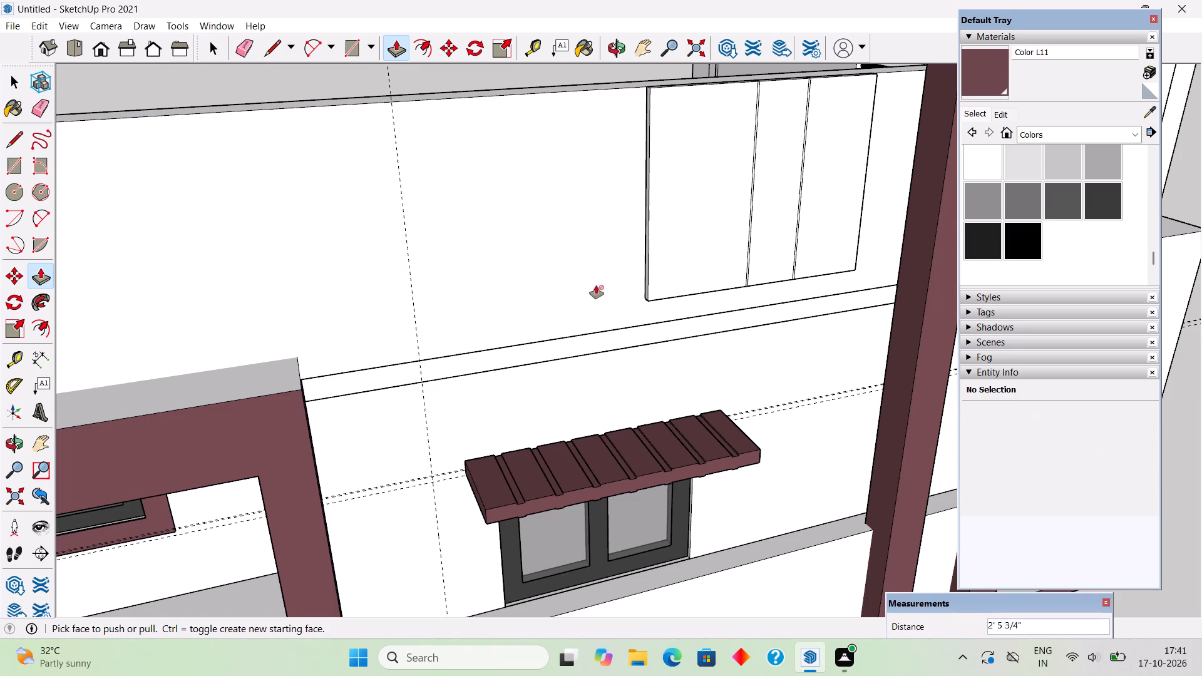
Draw a line across the panel's narrow end face near its top, splitting off the upper portion.
middle_click_drag(725, 255, 872, 211)
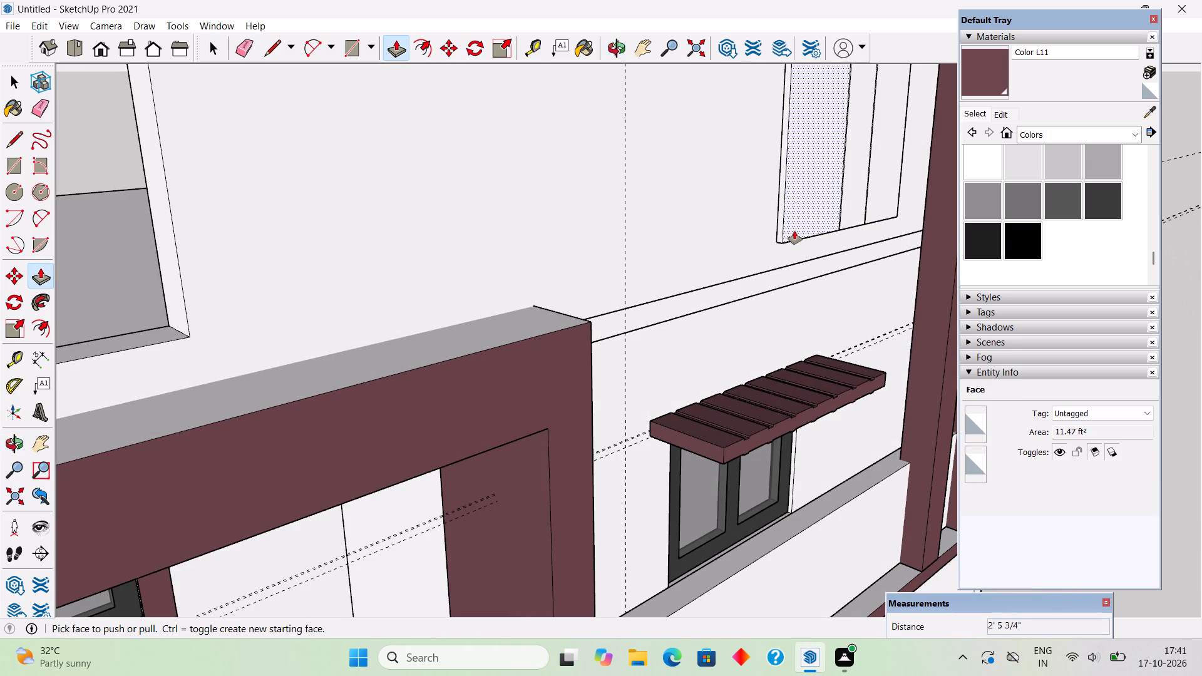
key("space")
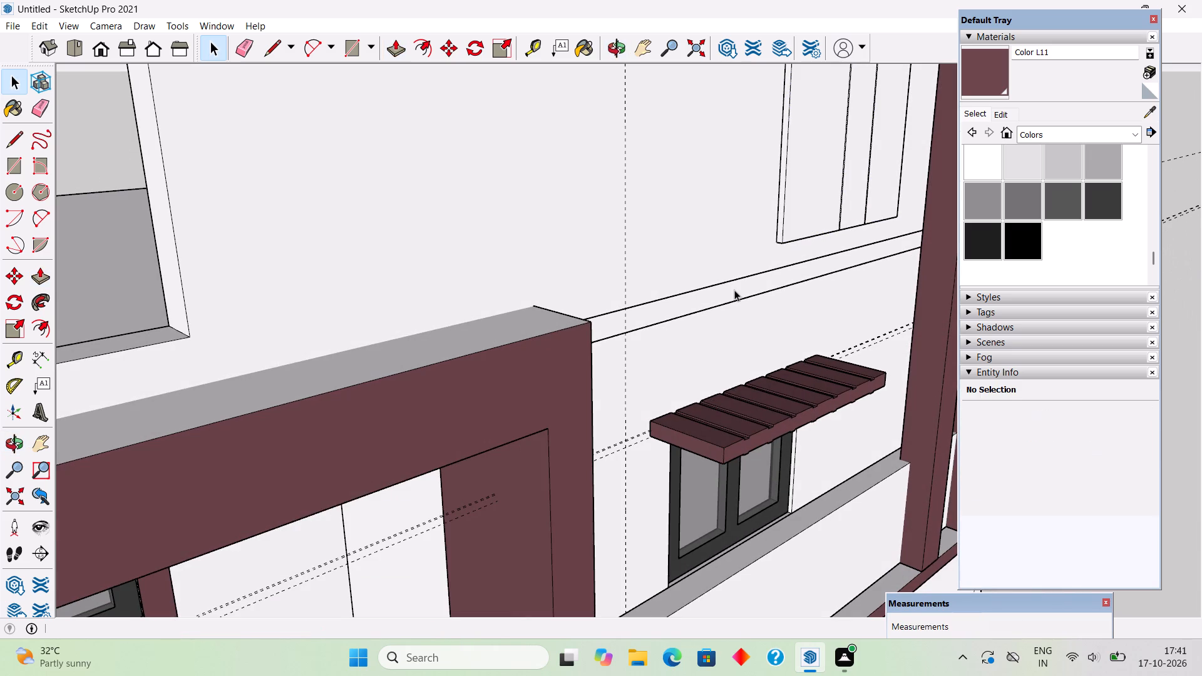
scroll(734, 290, "down", 6)
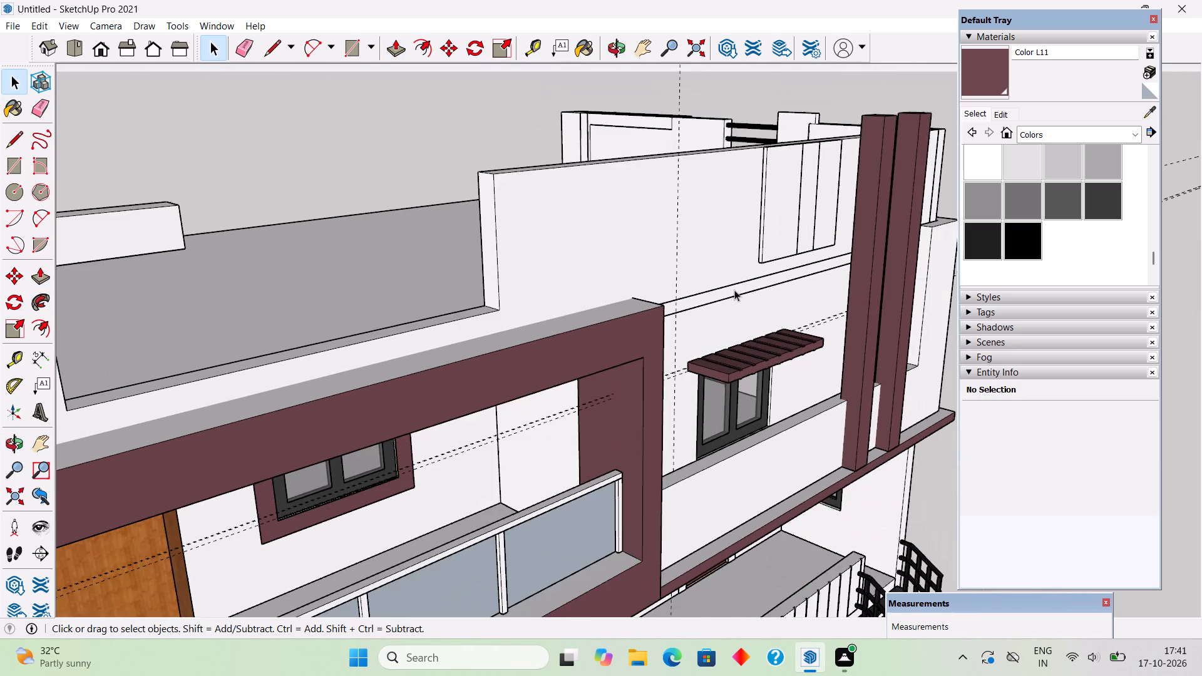
scroll(752, 181, "up", 9)
middle_click_drag(789, 146, 806, 180)
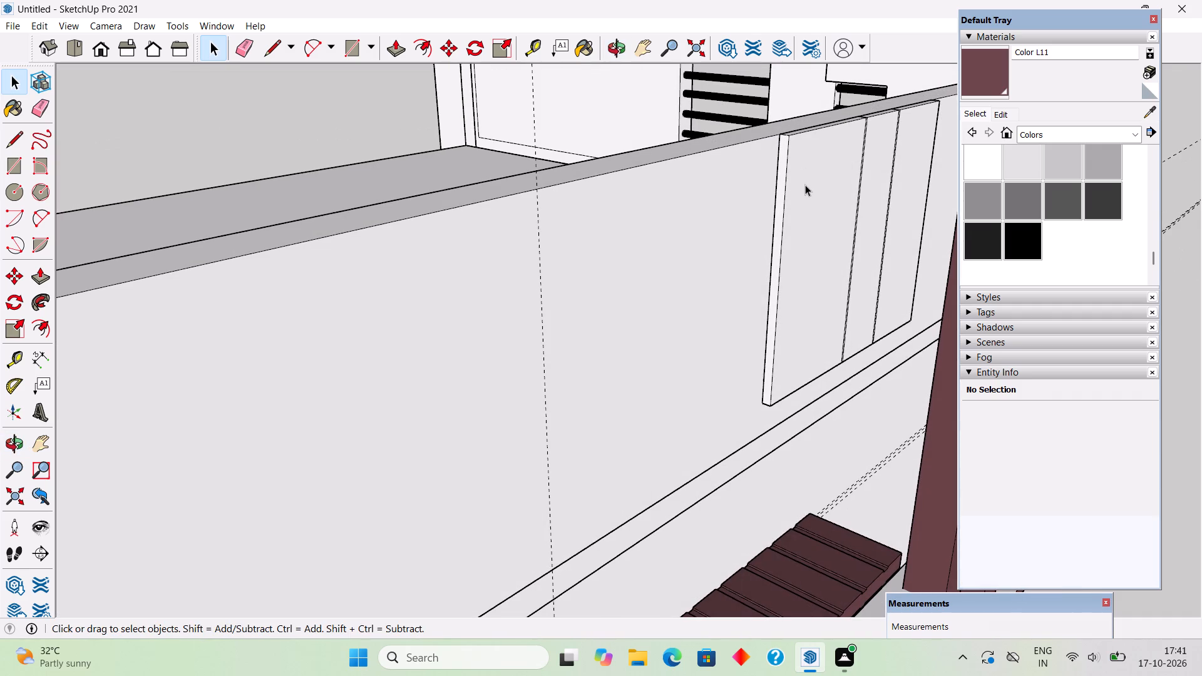
key("l")
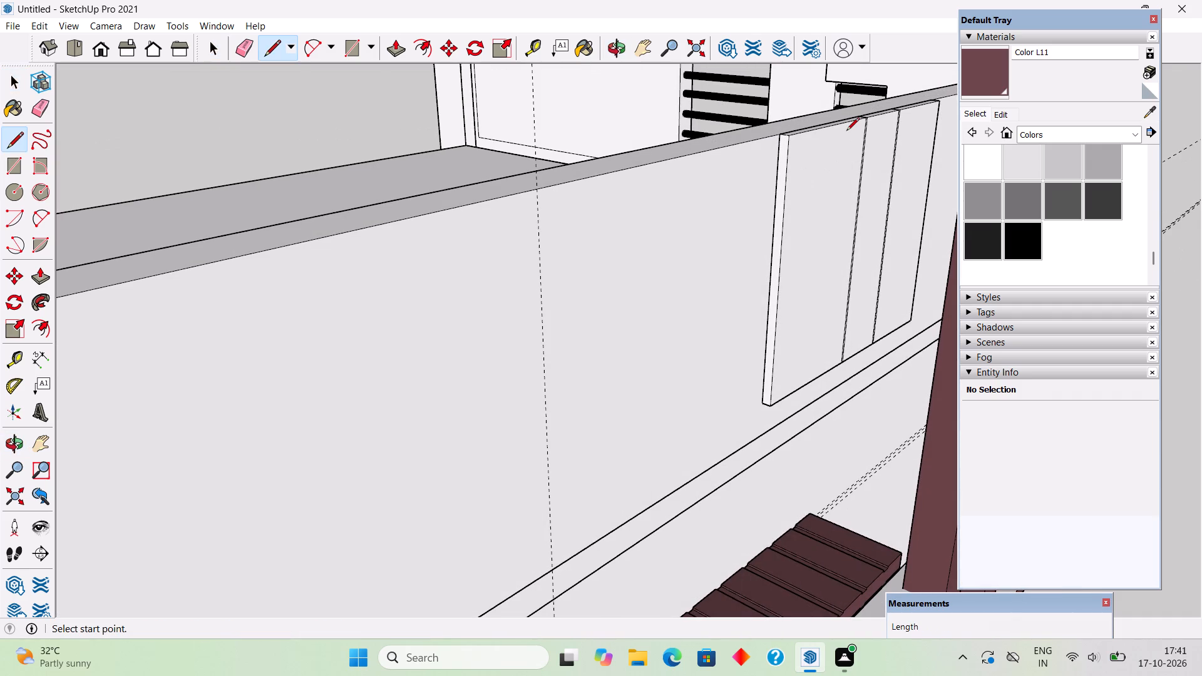
scroll(773, 192, "up", 5)
left_click(778, 197)
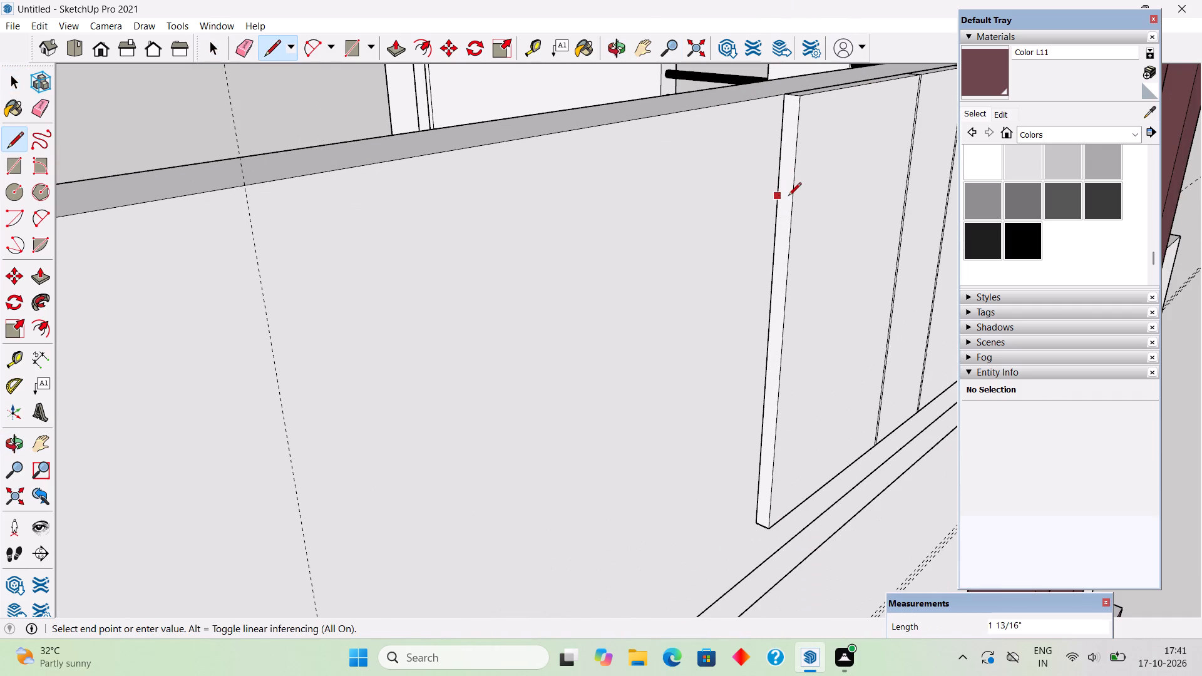
left_click(788, 197)
Push/Pull the upper portion of the panel's end face about 7' 5" along the parapet toward the balcony side.
key("p")
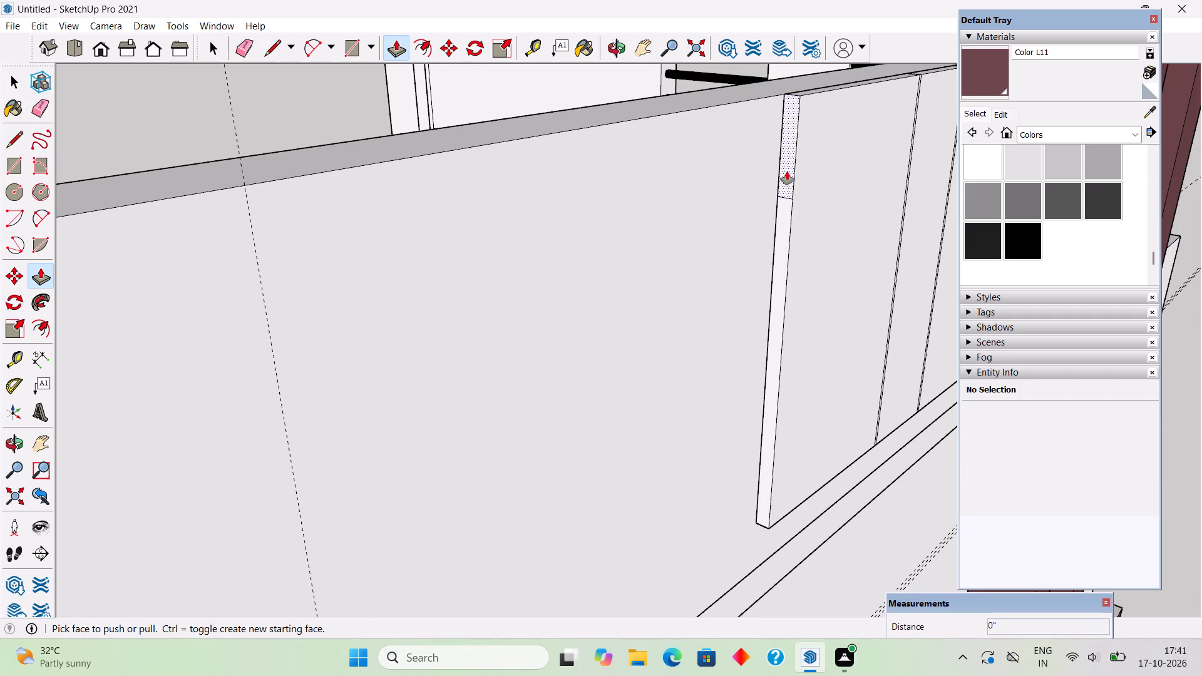
left_click(787, 172)
scroll(624, 215, "down", 13)
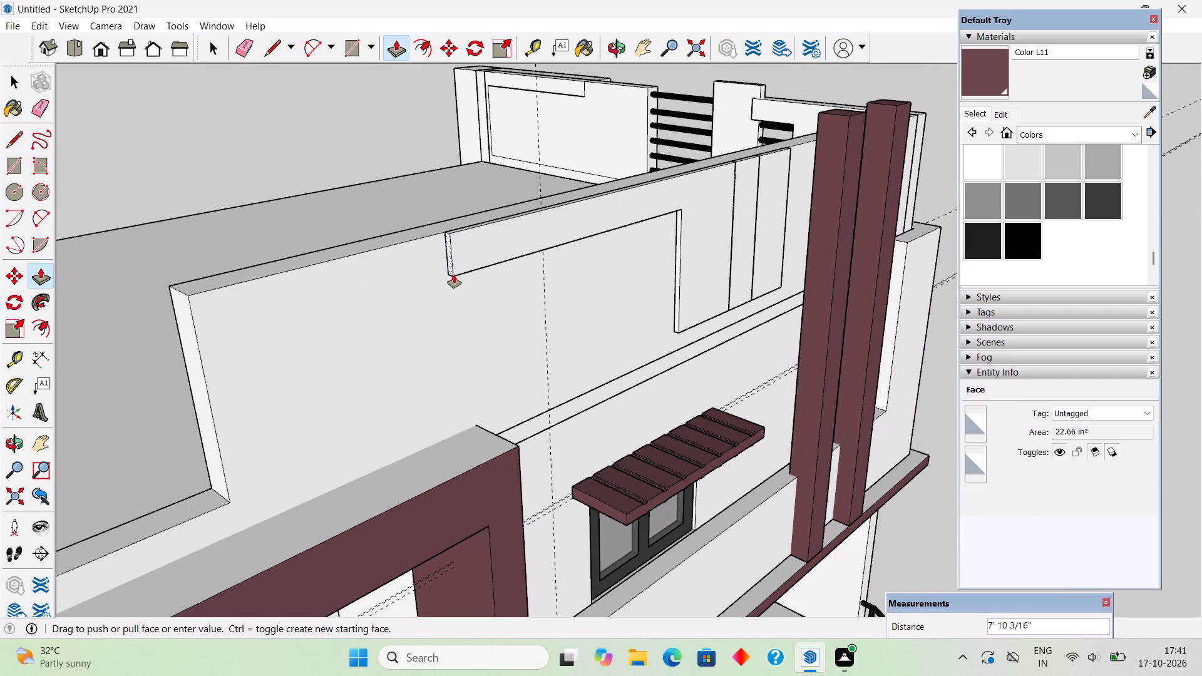
left_click(491, 427)
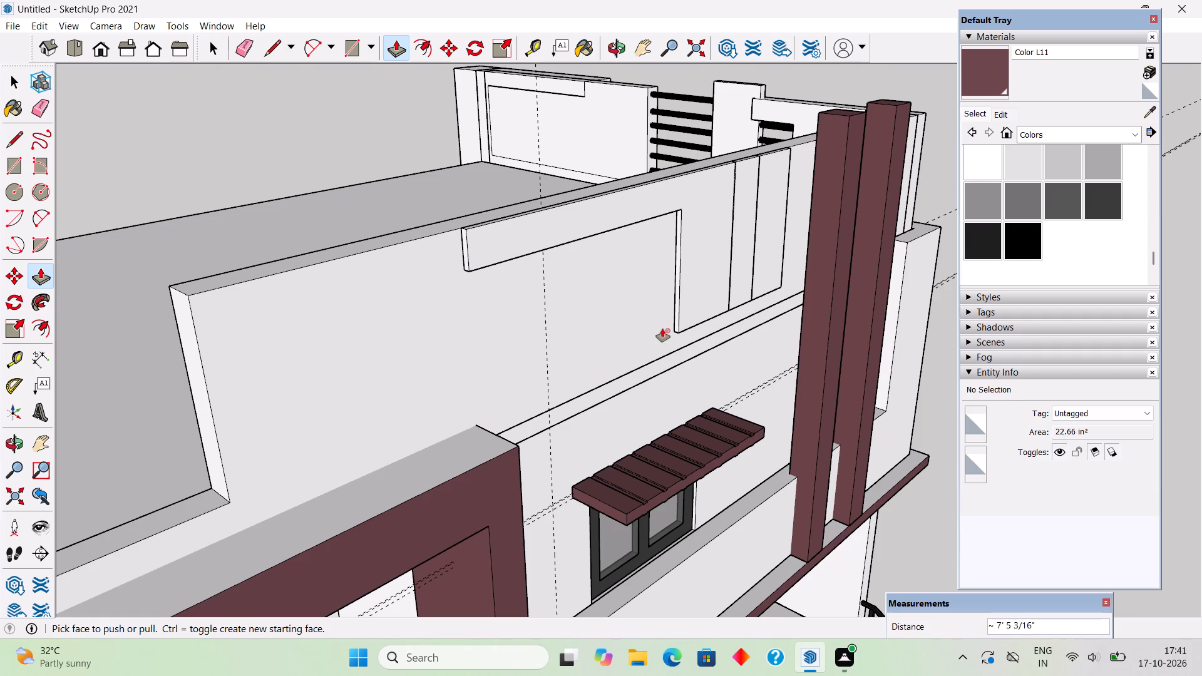
Draw a 2" line across the panel's narrow end face near its bottom, splitting off the lower portion.
key("space")
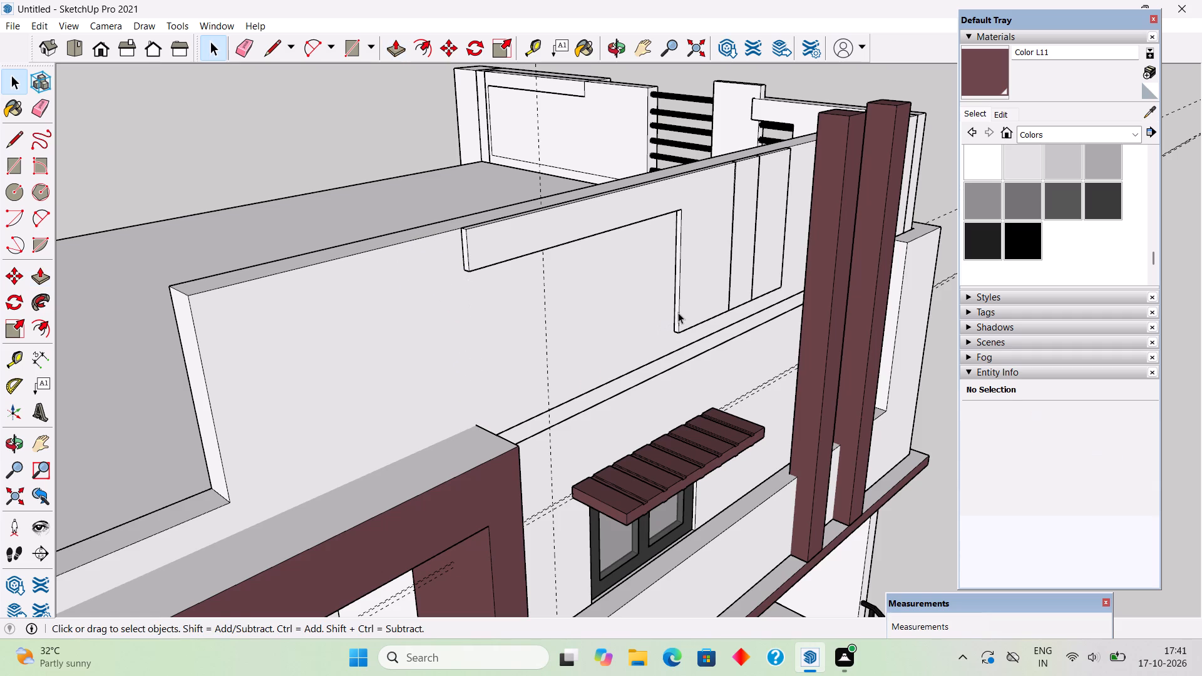
scroll(678, 312, "up", 3)
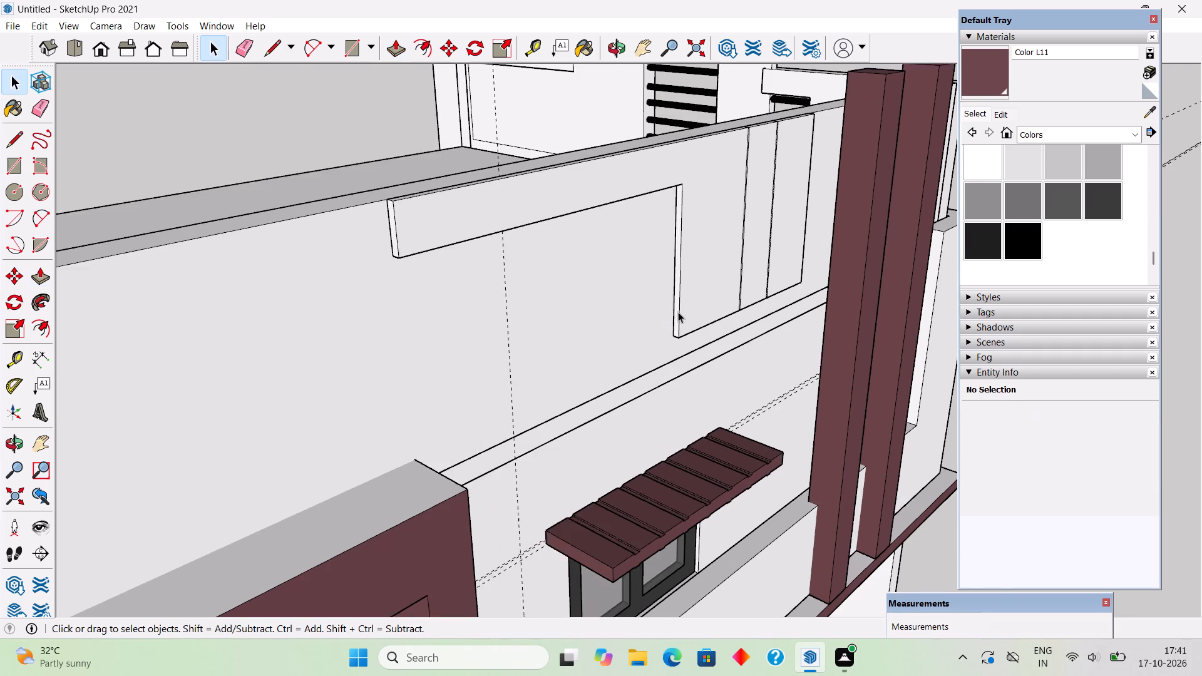
scroll(678, 312, "up", 4)
key("l")
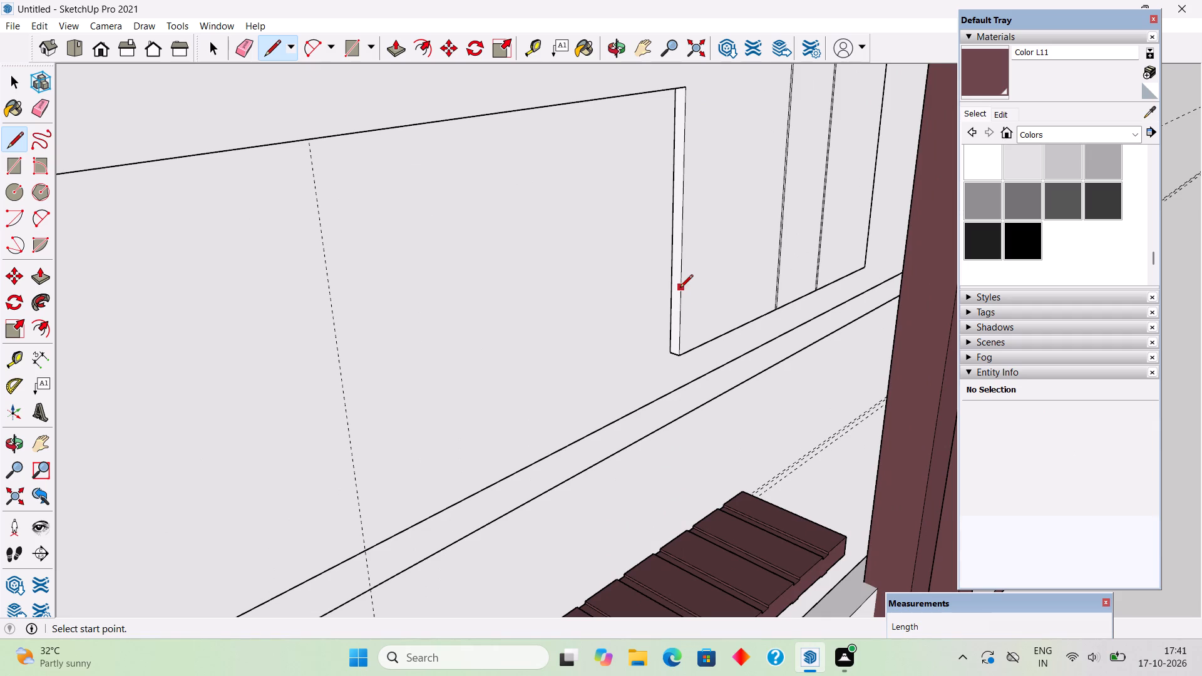
left_click(680, 289)
left_click(672, 290)
Push/Pull the lower portion of the panel's end face about 29' 11 11/16" along the parapet above the balcony.
key("p")
left_click(679, 335)
scroll(468, 369, "down", 4)
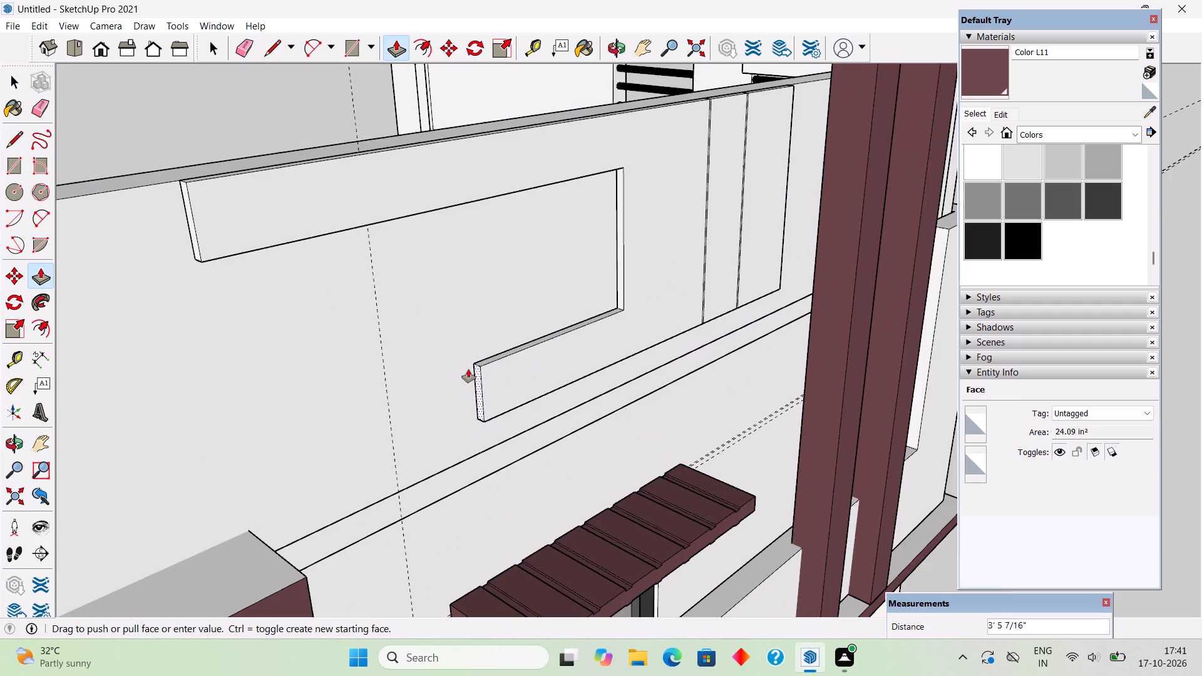
scroll(88, 508, "down", 15)
scroll(136, 496, "down", 3)
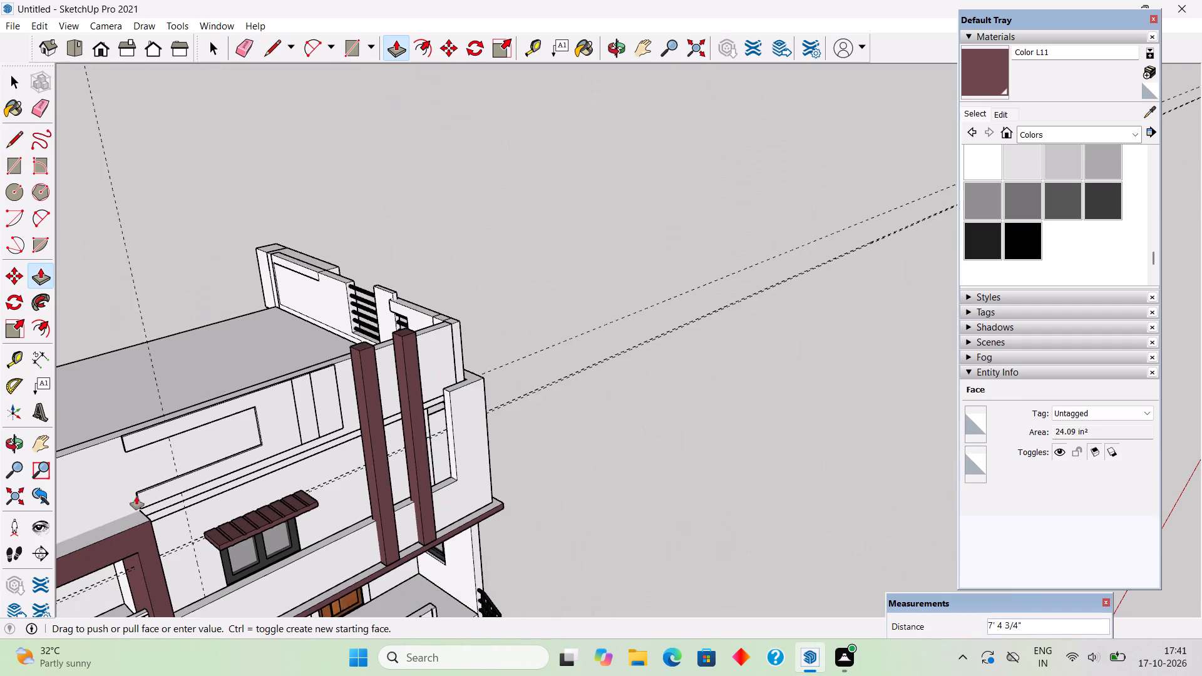
scroll(136, 496, "down", 20)
scroll(136, 496, "down", 3)
scroll(63, 524, "up", 6)
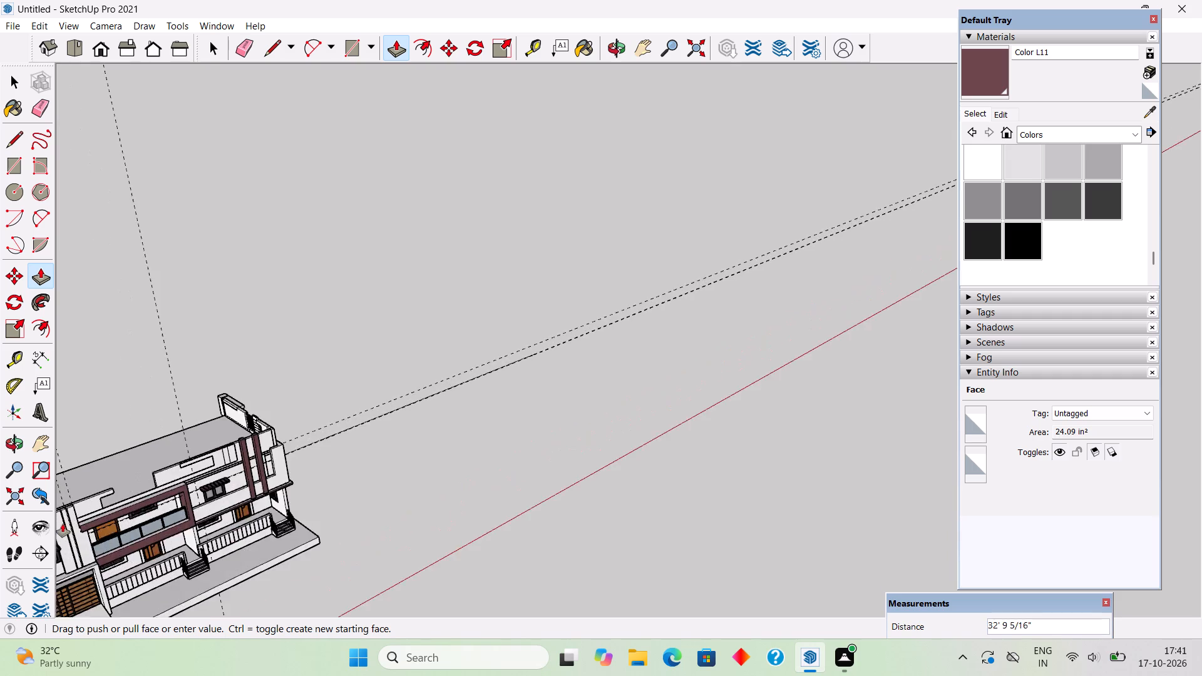
scroll(63, 524, "up", 20)
scroll(63, 524, "up", 9)
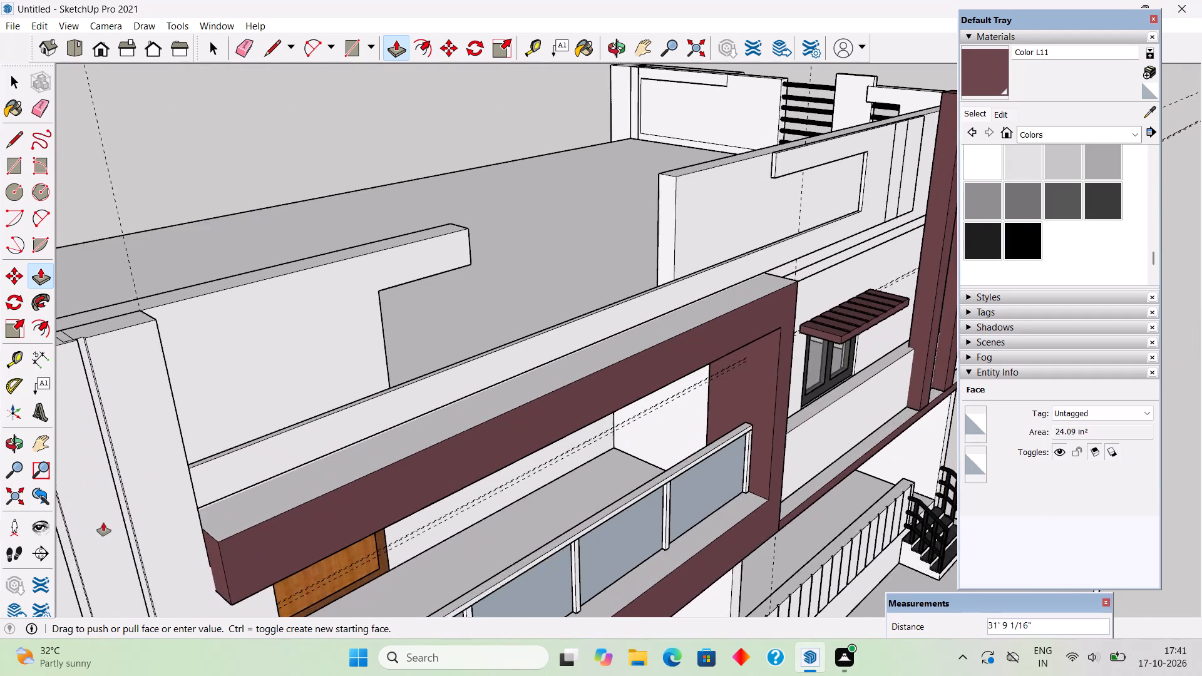
scroll(103, 523, "up", 1)
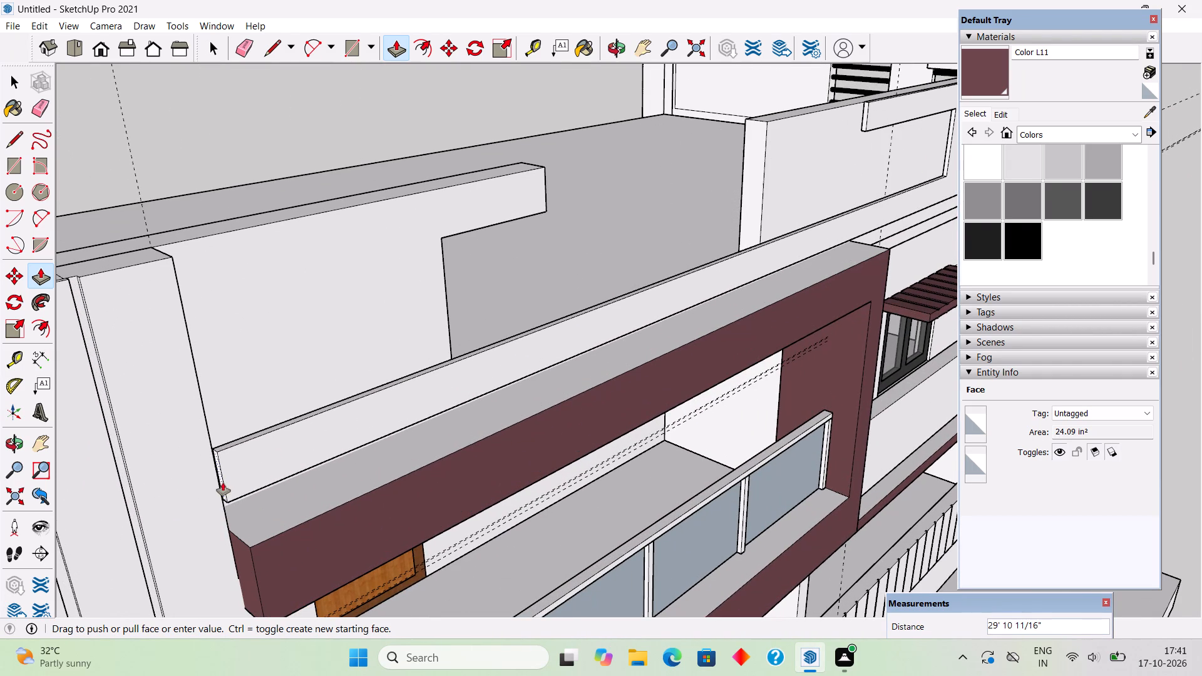
left_click(218, 485)
Push/Pull the lower band's end face a further 2 1/2" to meet the projecting vertical wall panel.
middle_click_drag(134, 524, 14, 593)
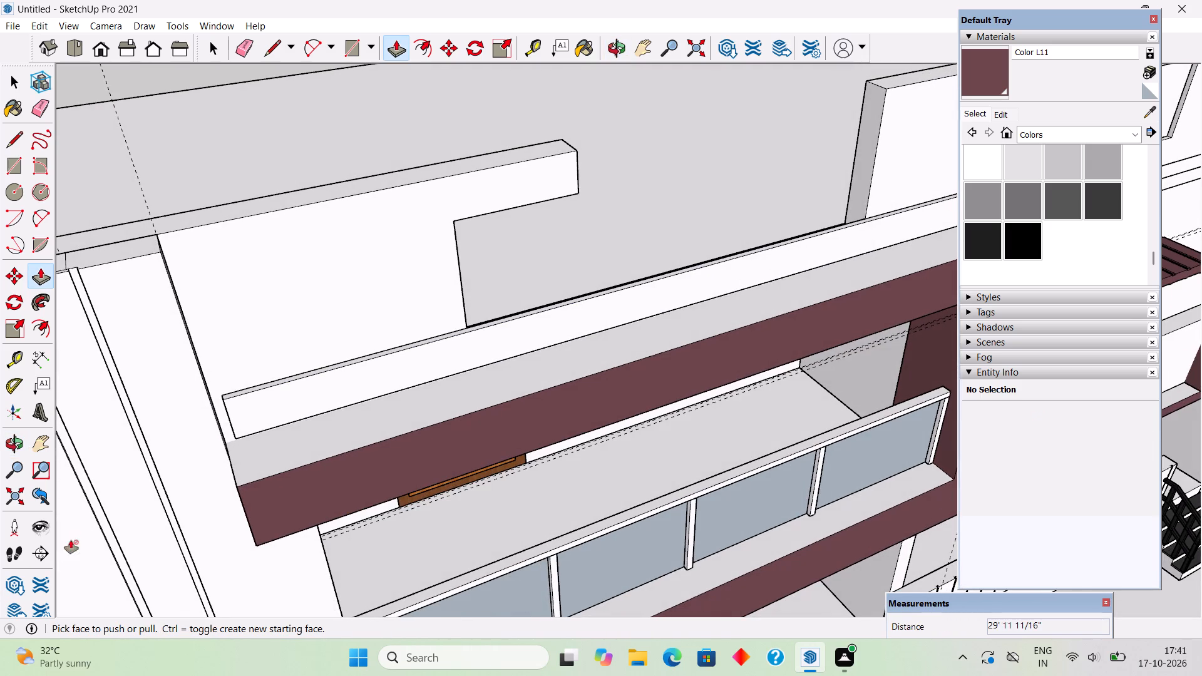
scroll(218, 435, "up", 10)
middle_click_drag(243, 414, 273, 400)
scroll(244, 437, "up", 2)
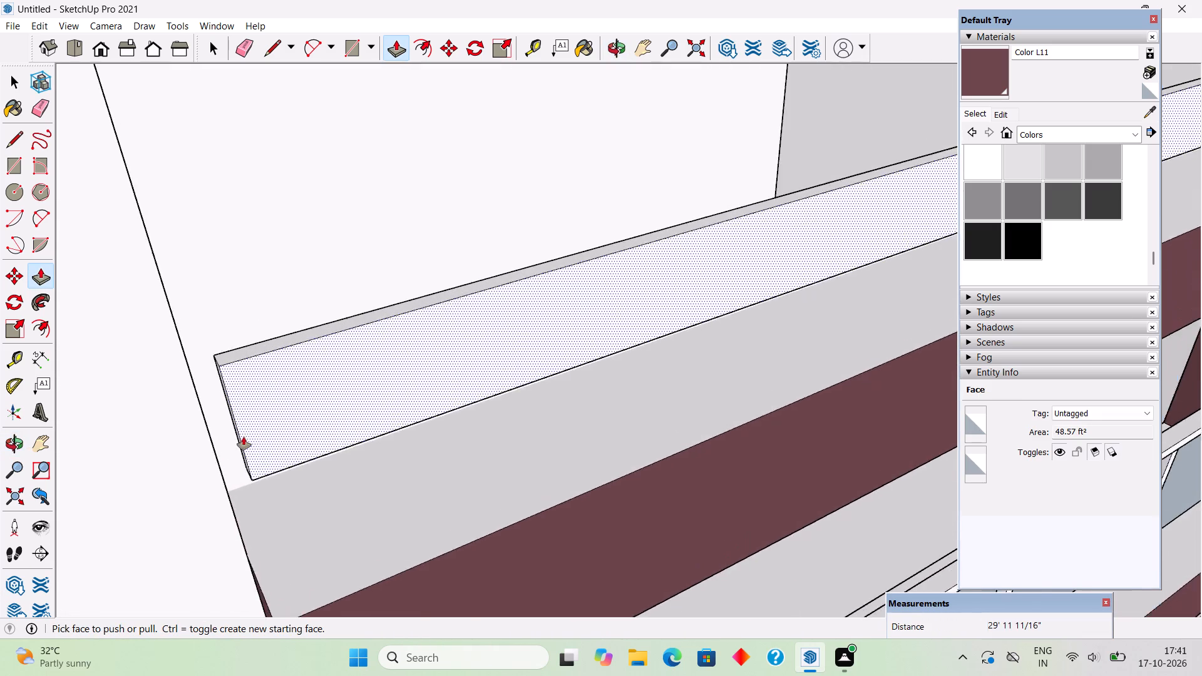
scroll(244, 437, "up", 3)
left_click(235, 446)
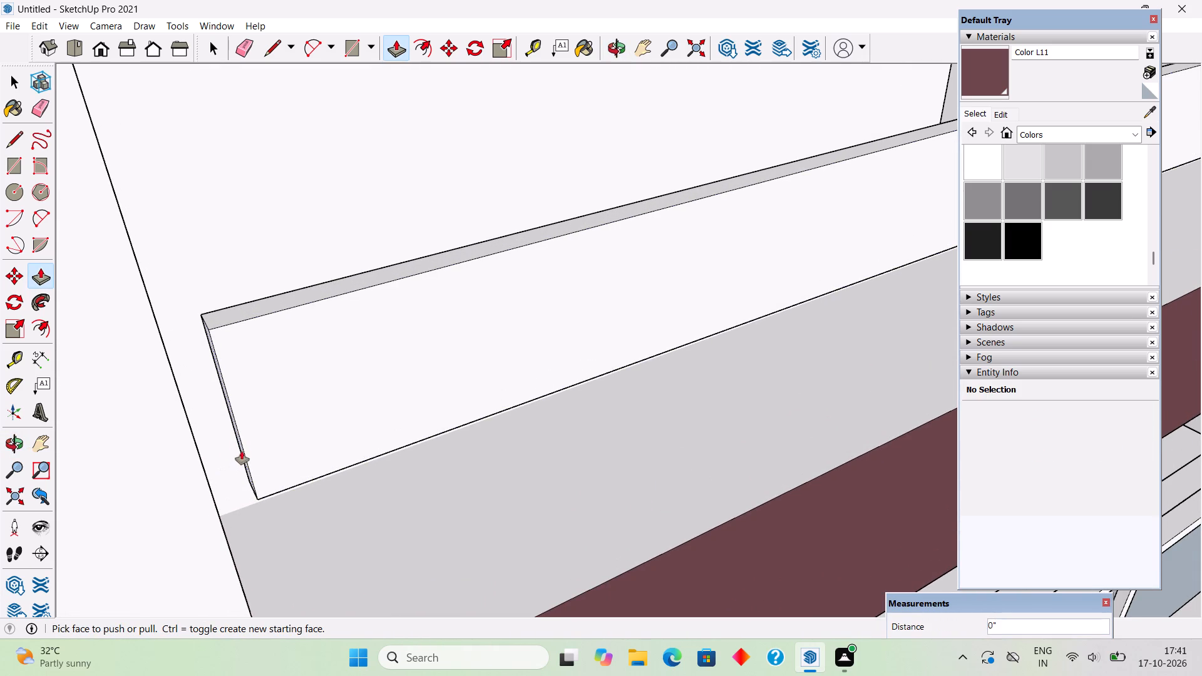
left_click(242, 446)
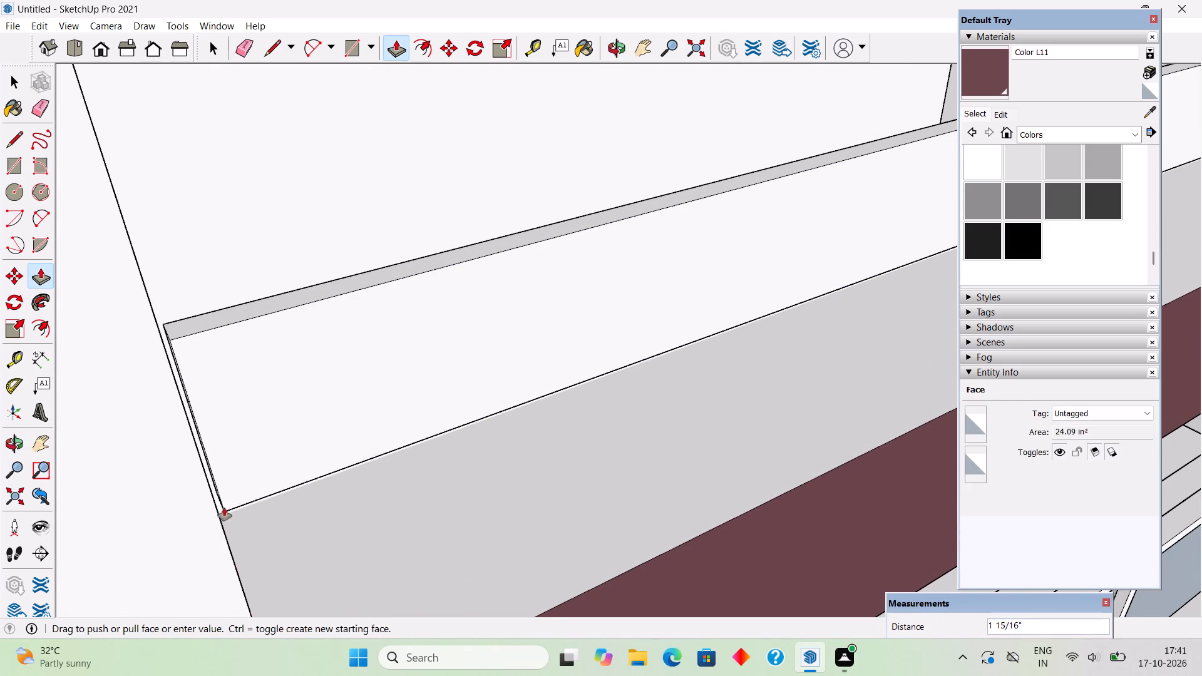
left_click(222, 524)
Draw a 2" line across the lower band's top face at the edge of the parapet opening.
scroll(222, 524, "down", 9)
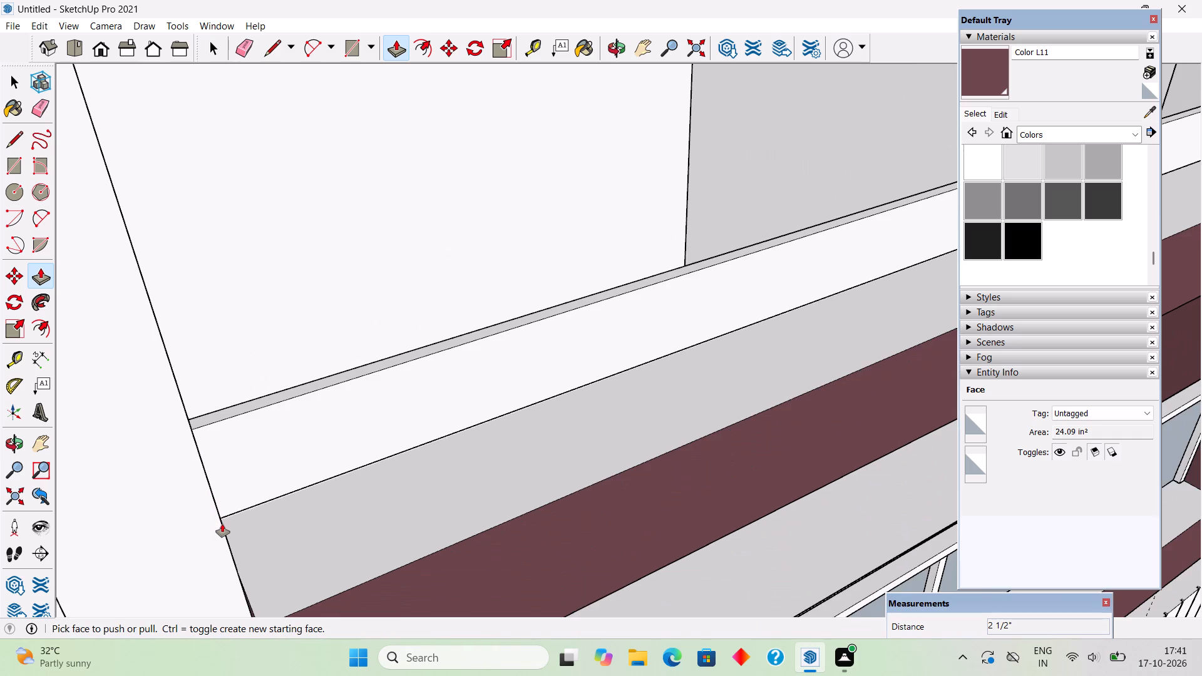
key("l")
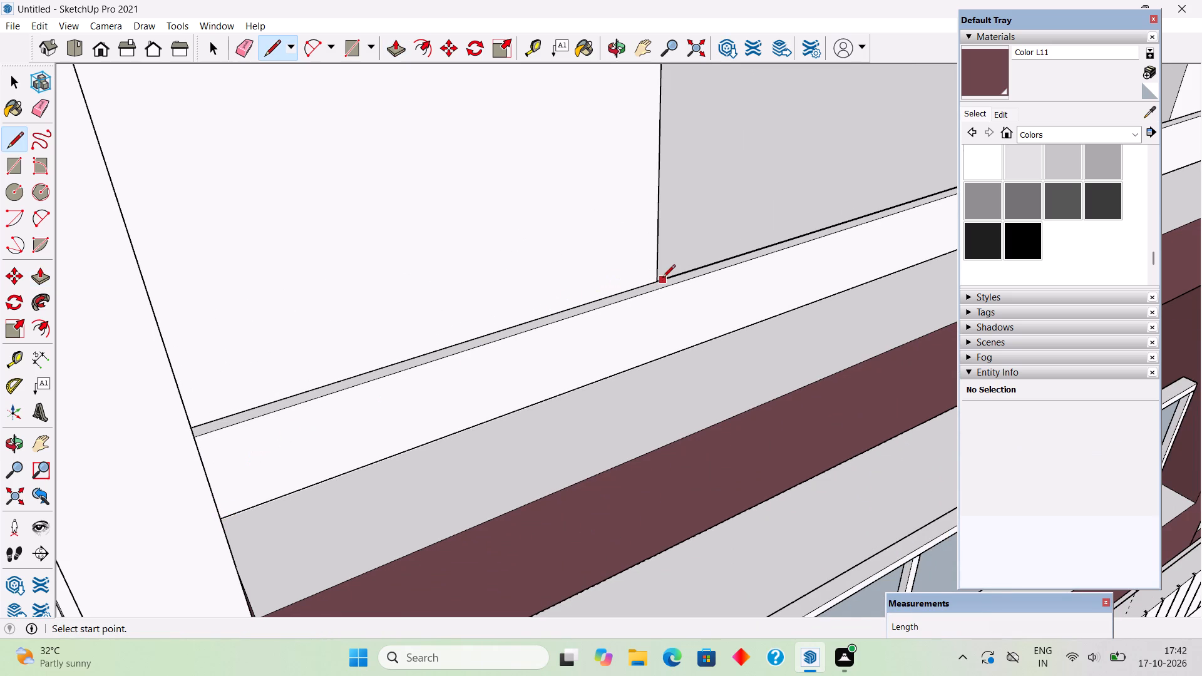
left_click(655, 284)
left_click(659, 293)
Push/Pull the split-off section of the band's top face up about 3' 7 7/16" to the parapet's top.
key("p")
left_click(525, 323)
scroll(515, 304, "down", 2)
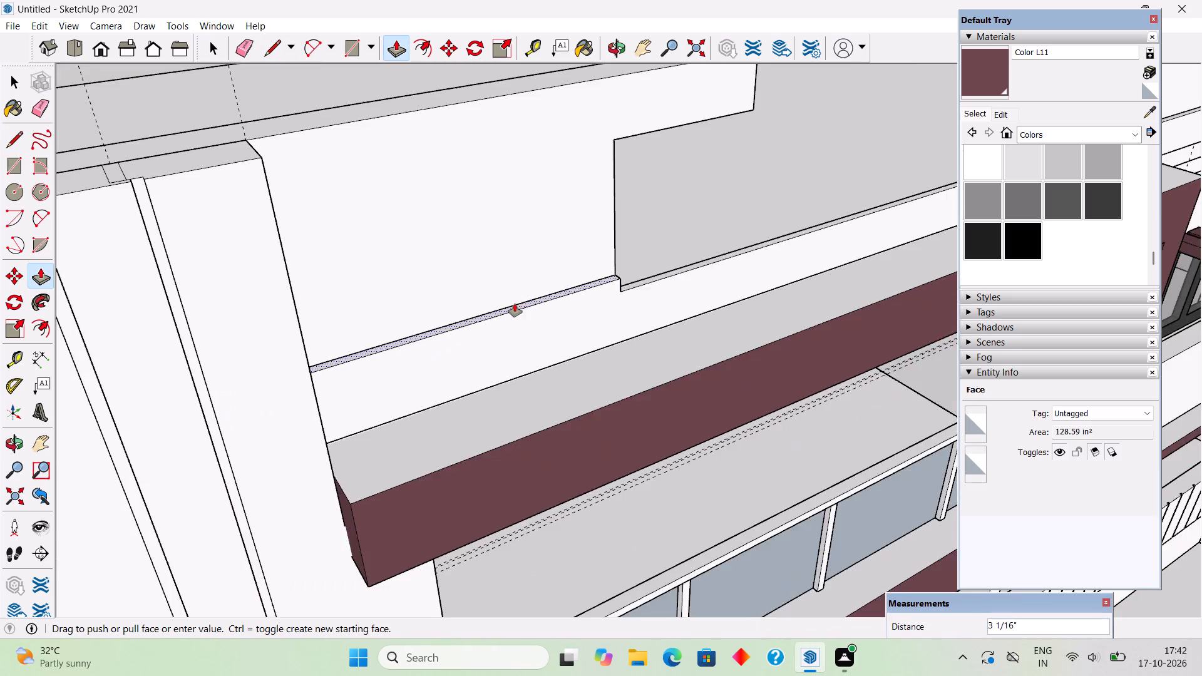
scroll(515, 304, "down", 6)
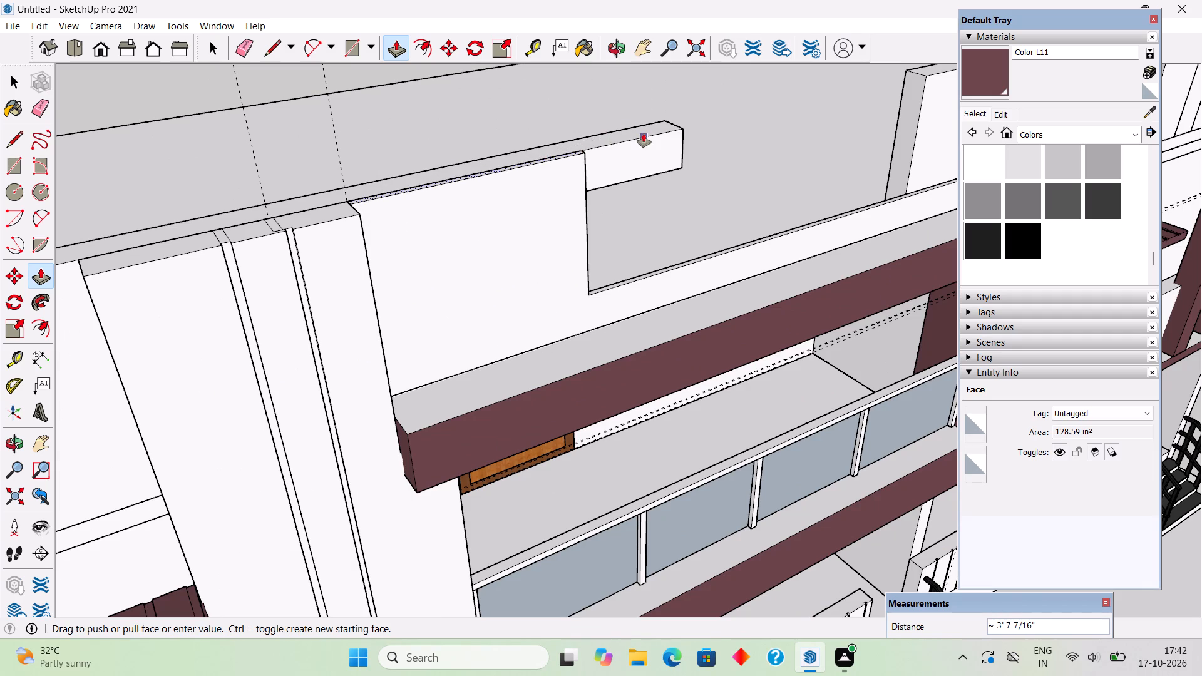
left_click(644, 134)
Draw a line across the raised section's narrow side face, level with the underside of the parapet overhang.
middle_click_drag(597, 189, 282, 232)
scroll(409, 157, "up", 4)
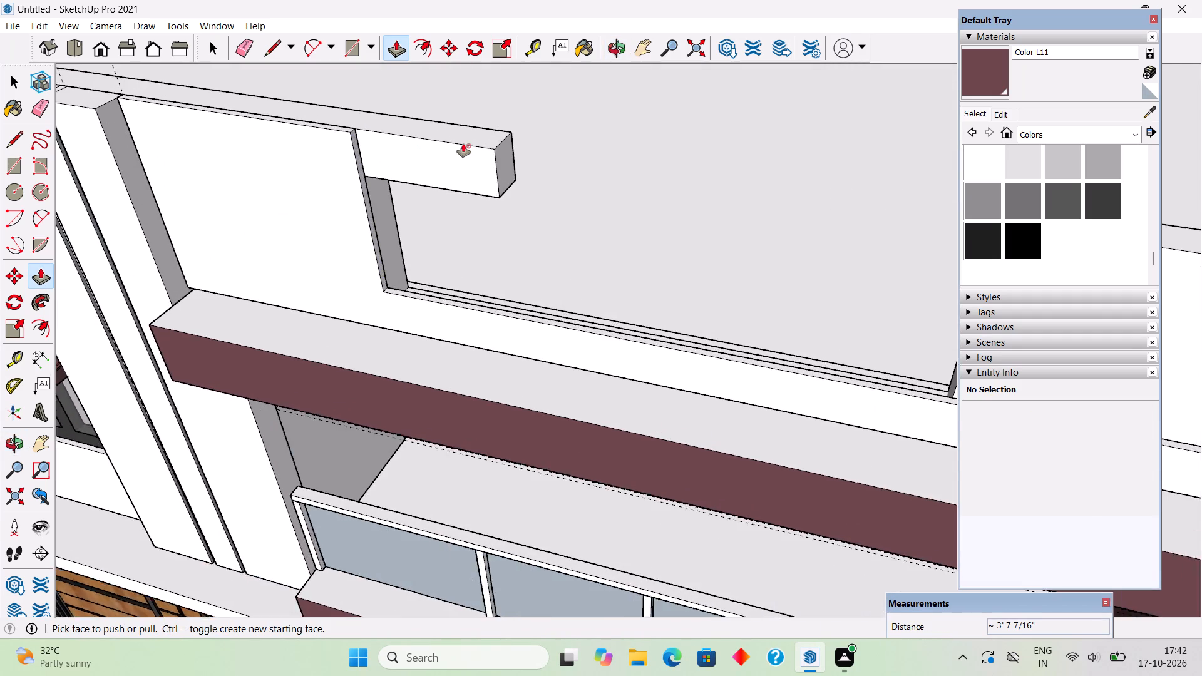
scroll(463, 144, "up", 4)
key("l")
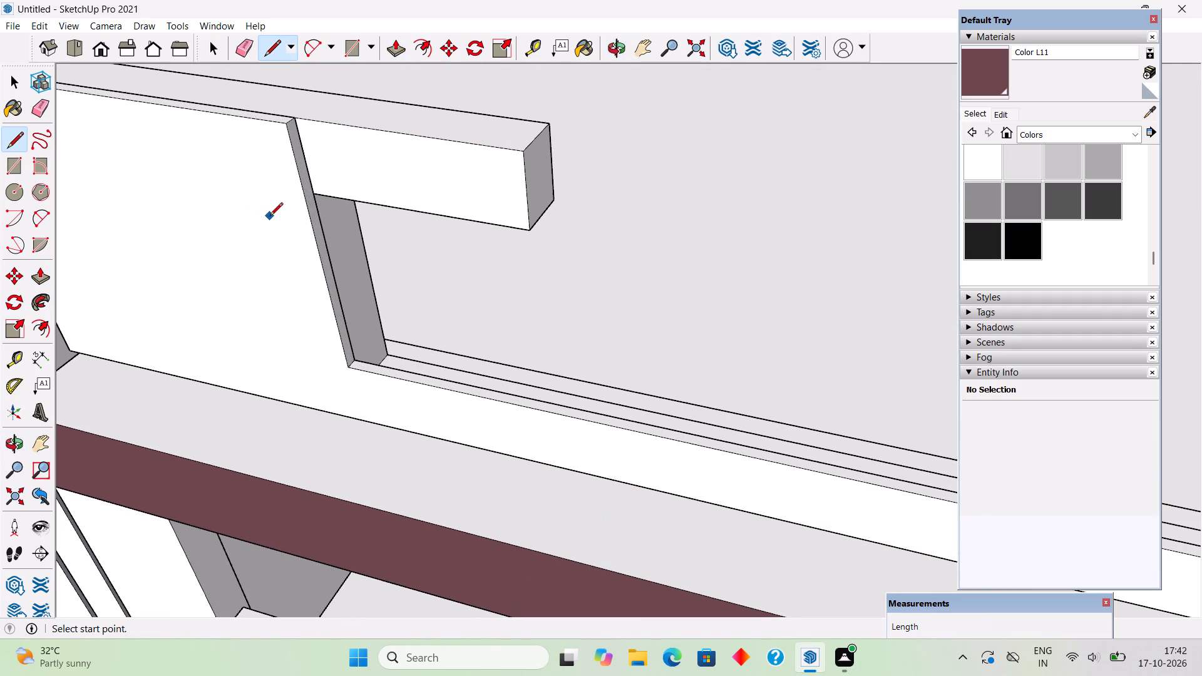
scroll(341, 174, "up", 7)
left_click(293, 211)
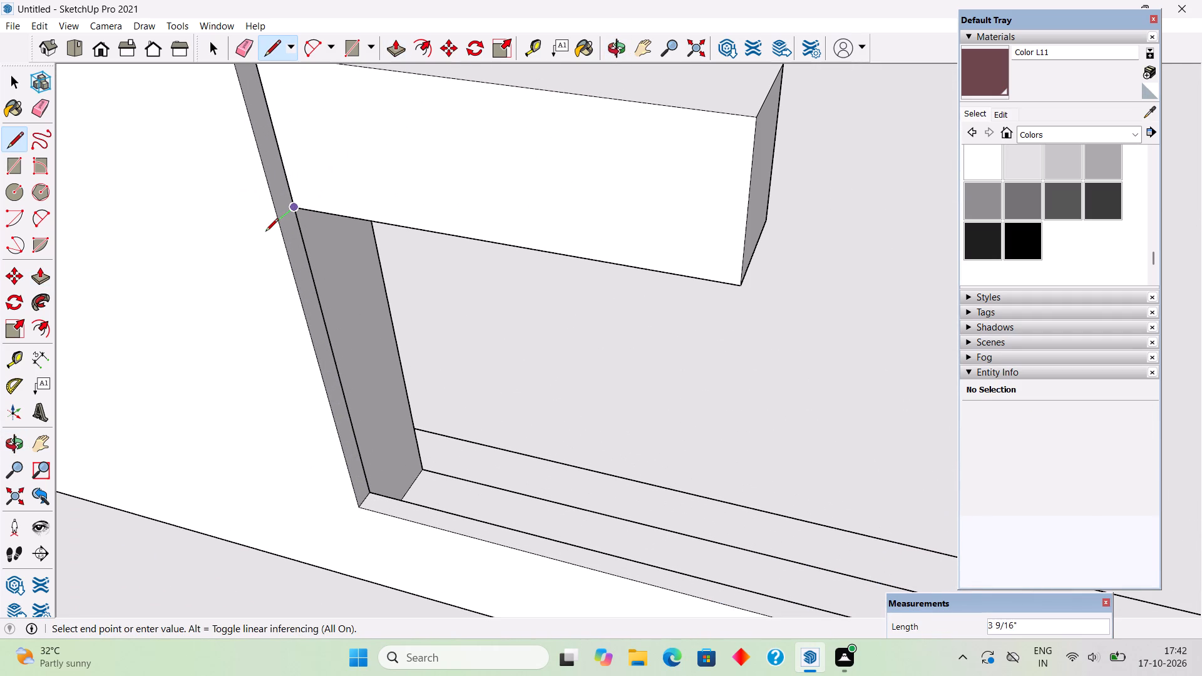
left_click(274, 226)
Push/Pull the upper portion of that side face about 2' 10 7/16" to the end of the parapet overhang.
key("p")
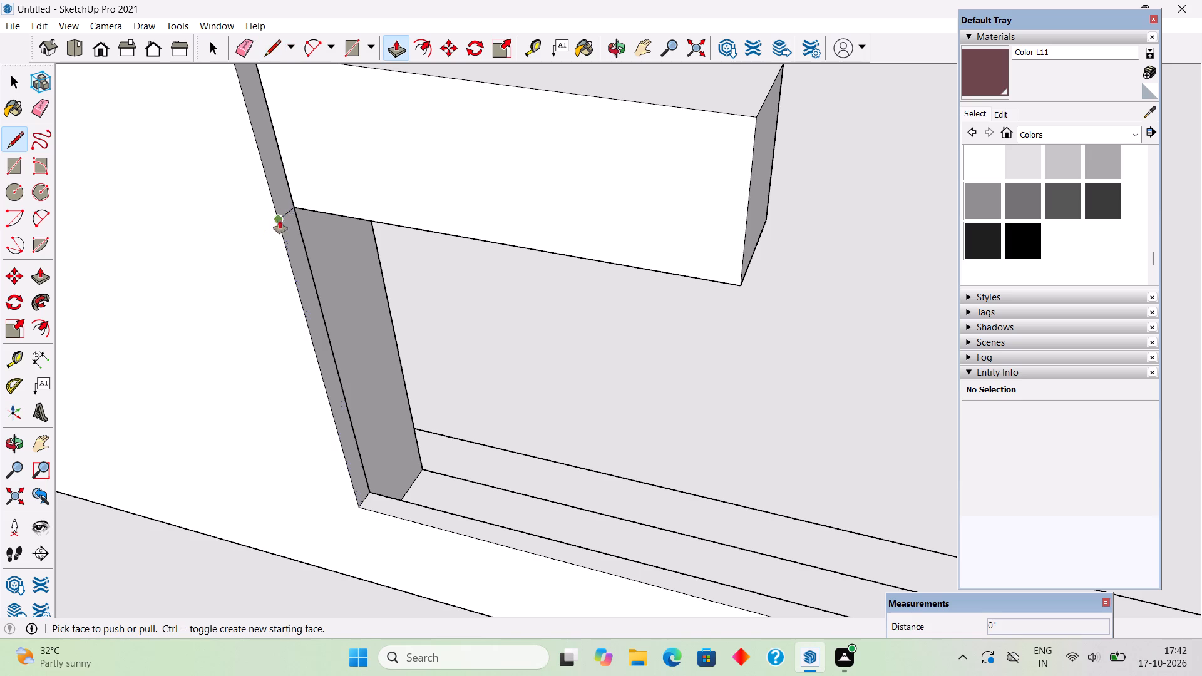
left_click(287, 192)
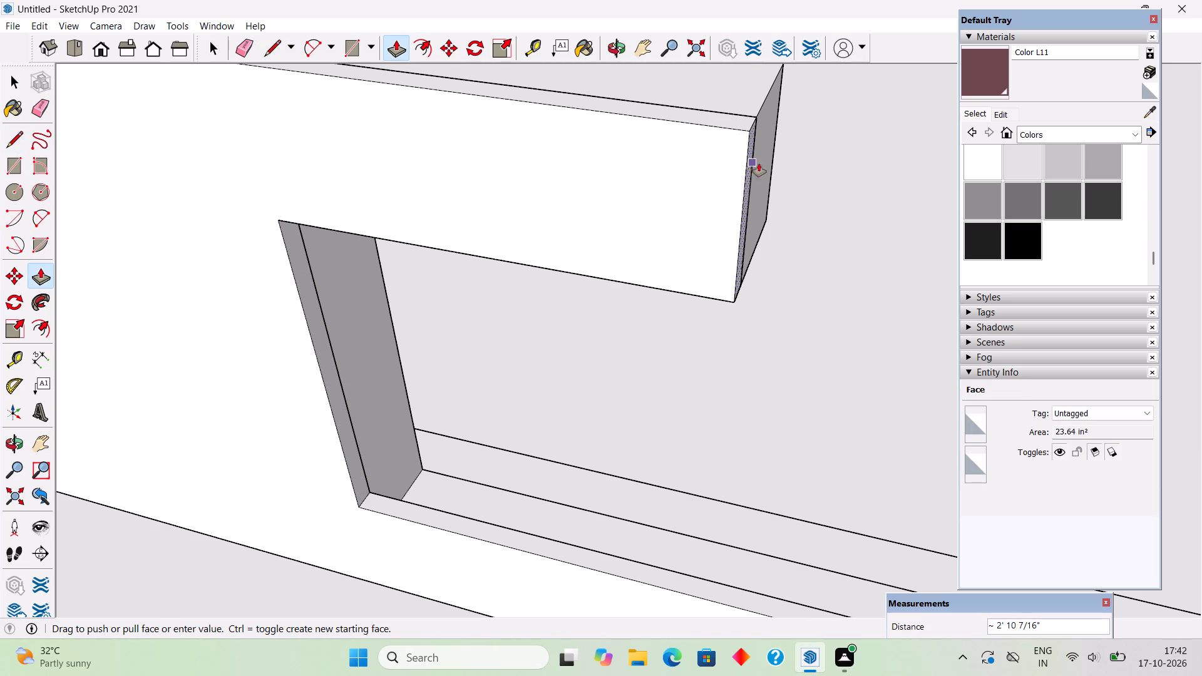
left_click(776, 131)
Make a group of all the connected parapet panel and band geometry.
key("space")
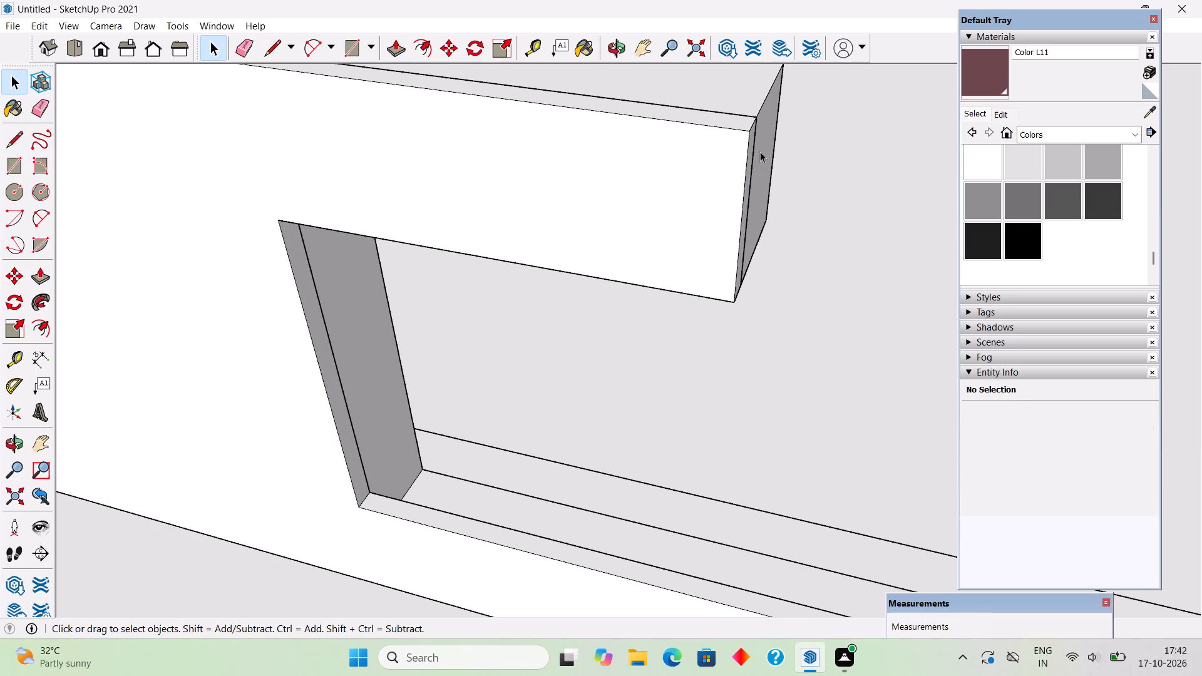
triple_click(674, 195)
right_click(674, 195)
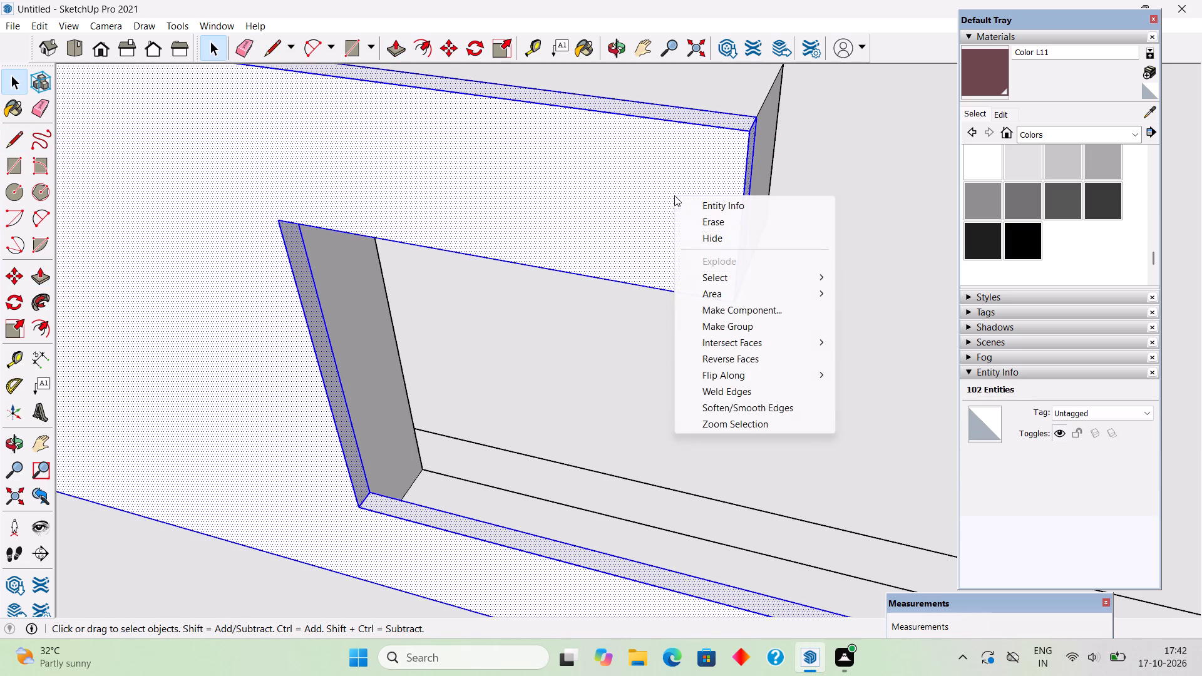
left_click(739, 321)
scroll(738, 324, "down", 8)
scroll(737, 319, "up", 1)
scroll(737, 319, "down", 6)
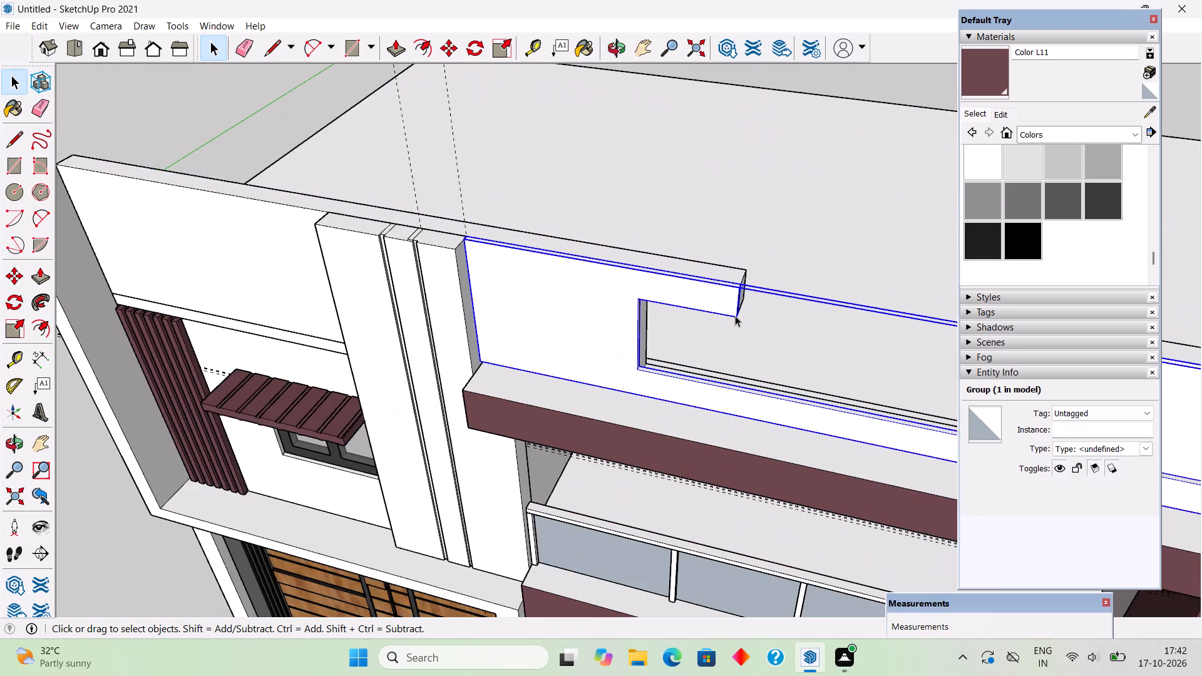
scroll(735, 315, "down", 5)
left_click(738, 138)
Examine the parapet panels and bands on the house's front and side facades.
scroll(715, 224, "down", 3)
scroll(631, 354, "down", 4)
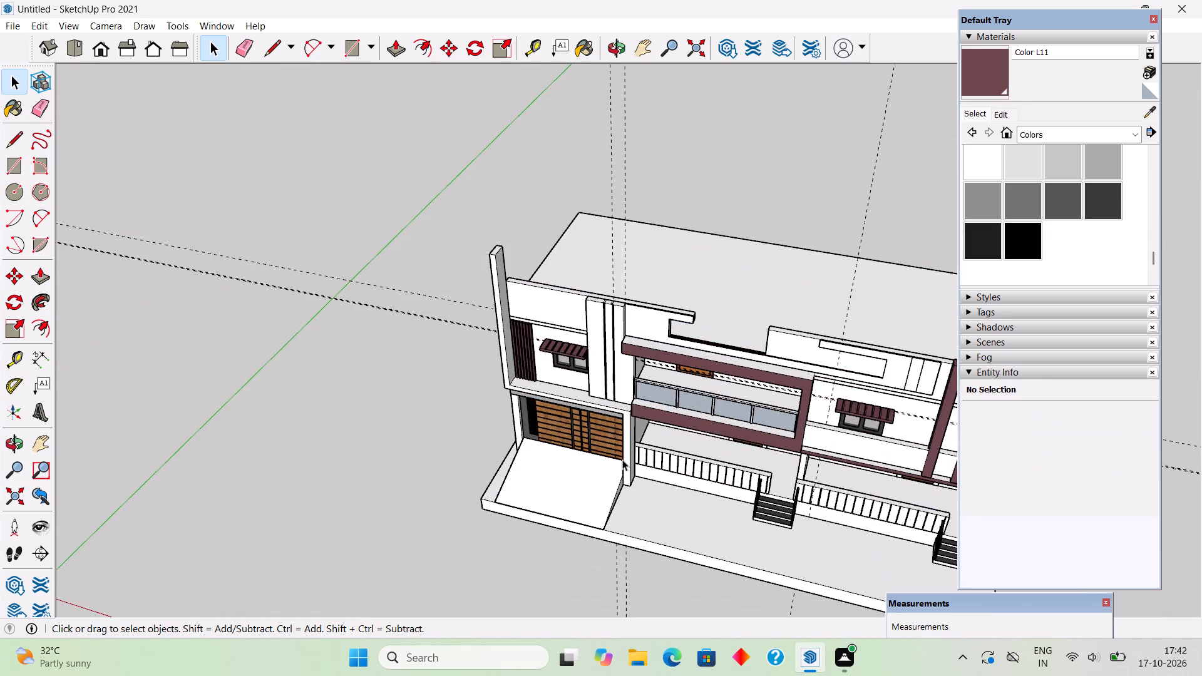
middle_click_drag(662, 472, 812, 262)
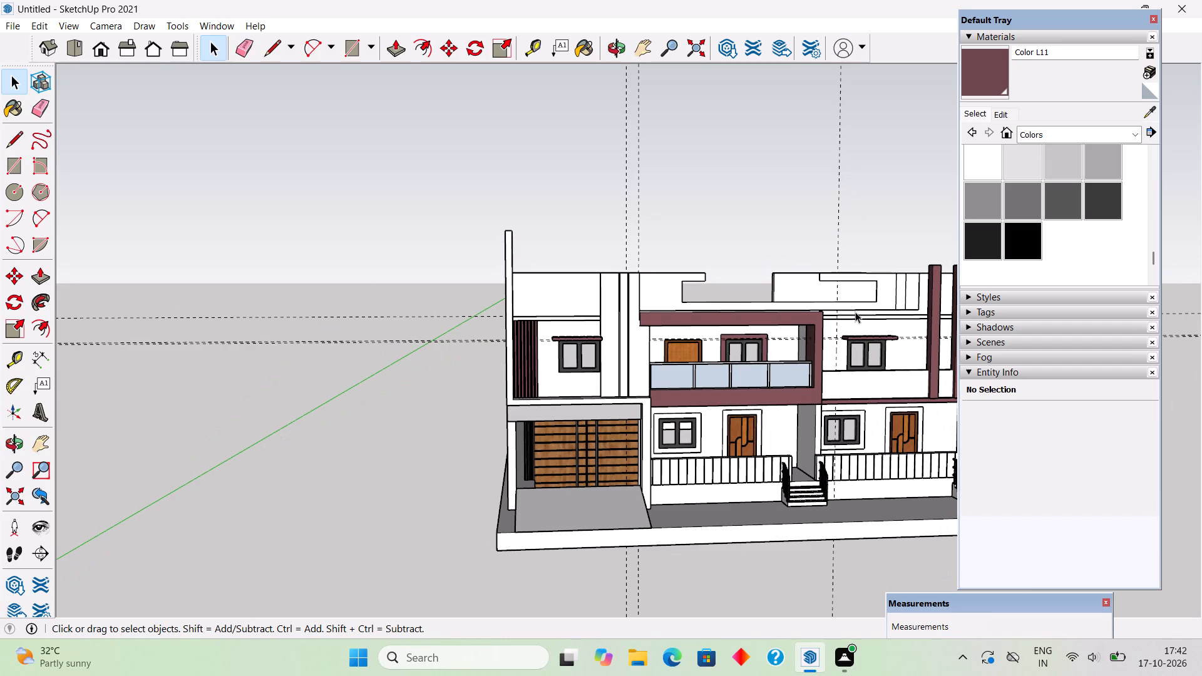
scroll(885, 299, "up", 6)
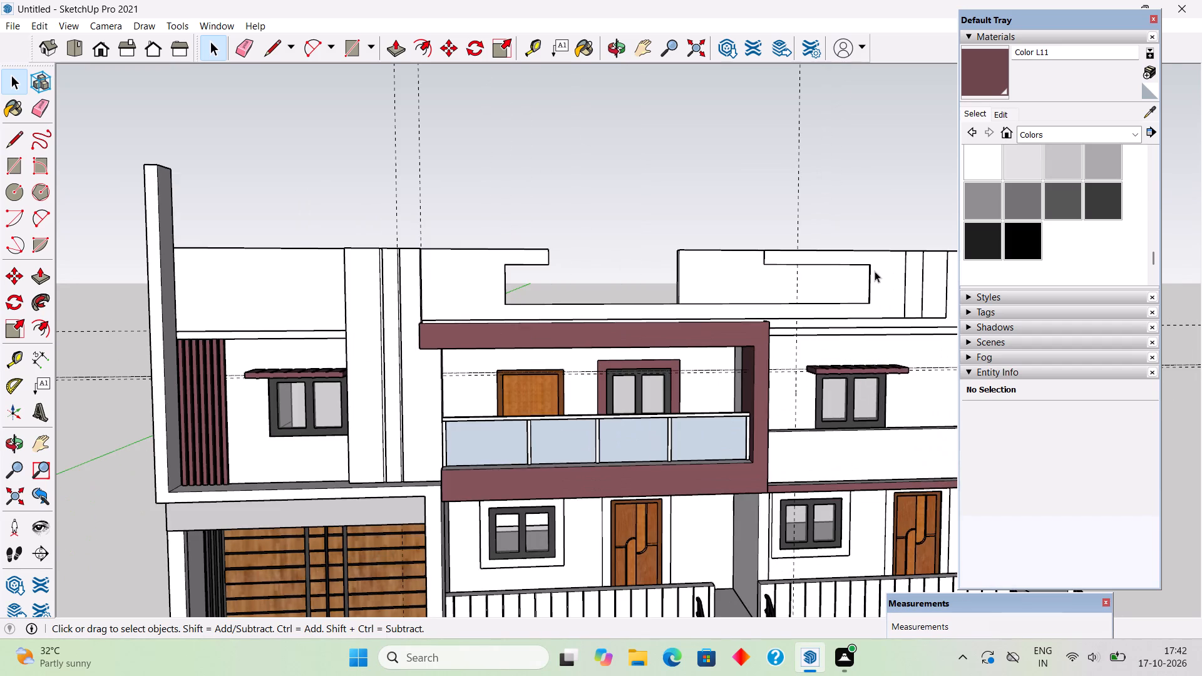
scroll(871, 272, "up", 2)
scroll(347, 311, "down", 9)
middle_click_drag(563, 380, 130, 334)
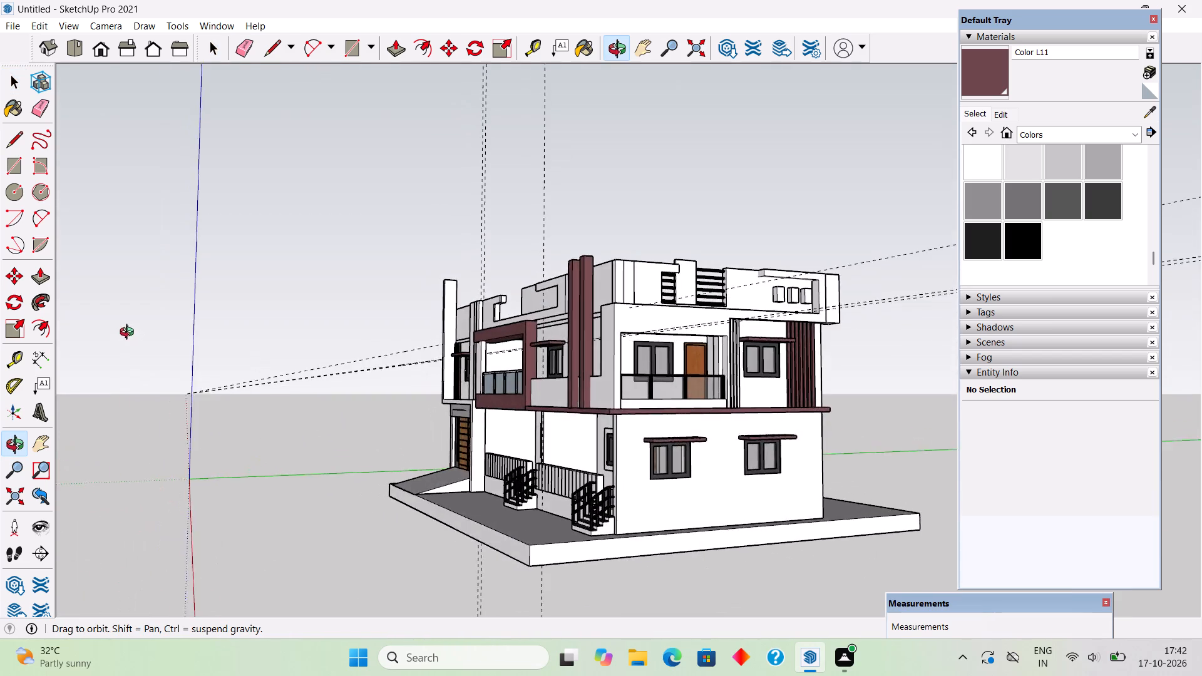
middle_click_drag(130, 334, 570, 431)
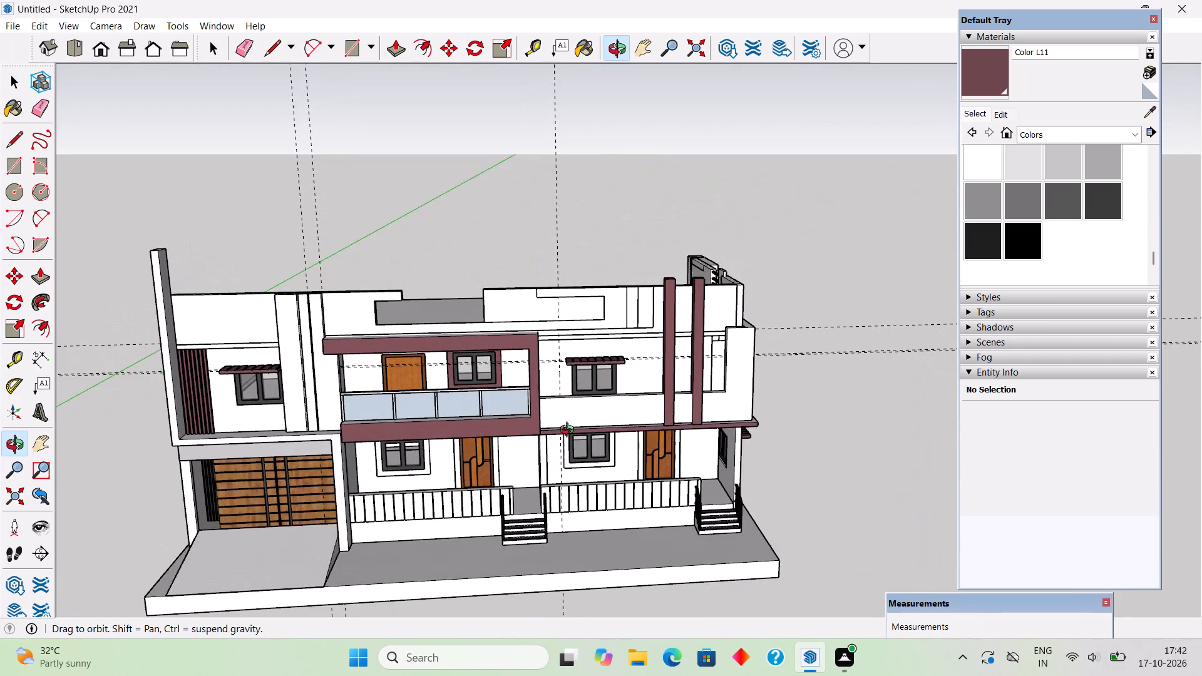
middle_click_drag(570, 431, 680, 455)
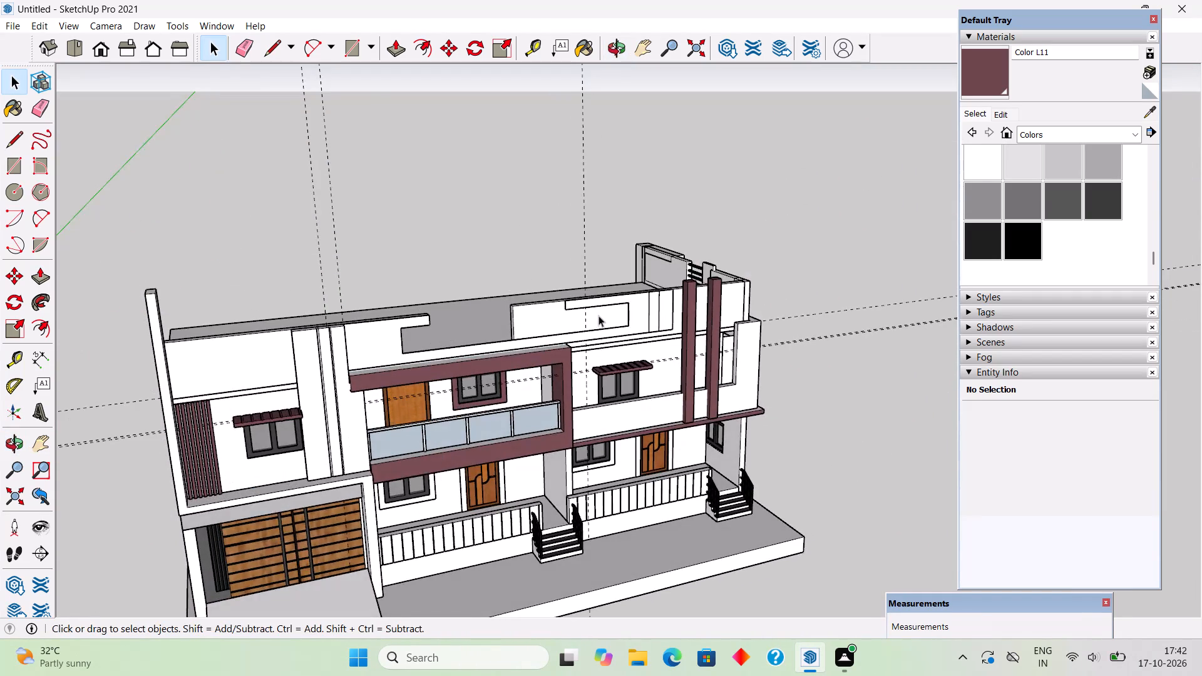
Inside the parapet panel group, Push/Pull the lower band's top face slightly downward below the recessed area.
scroll(598, 315, "up", 10)
middle_click_drag(622, 381, 658, 498)
scroll(659, 499, "up", 10)
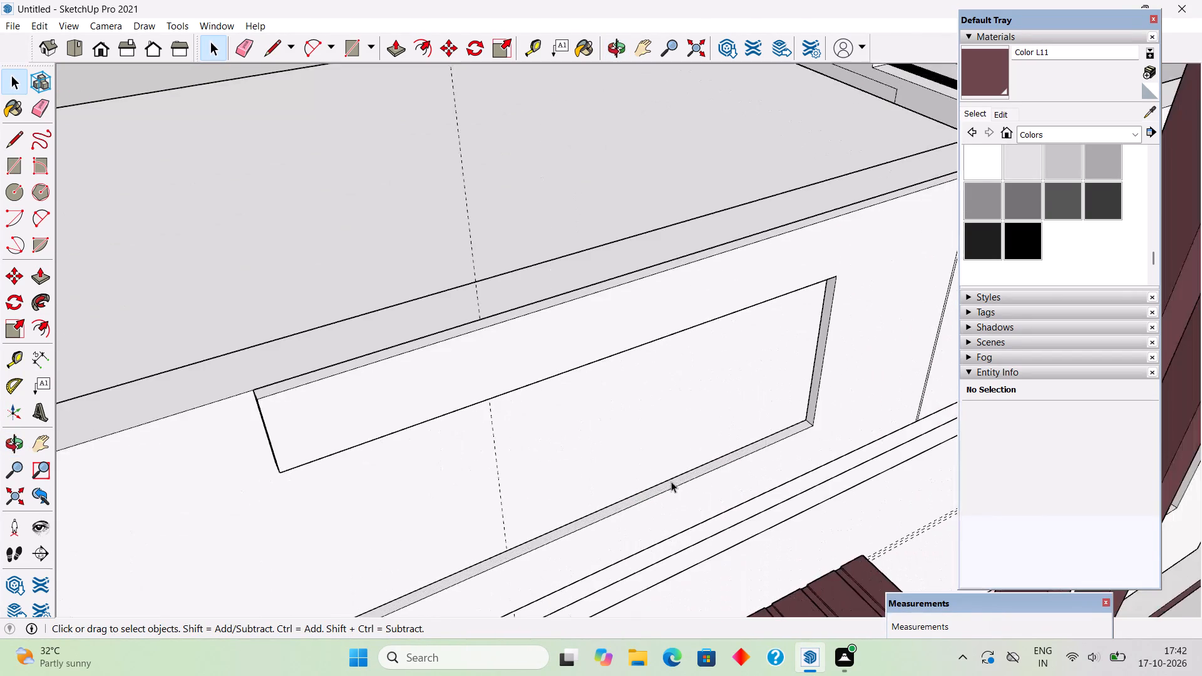
double_click(680, 485)
left_click(680, 485)
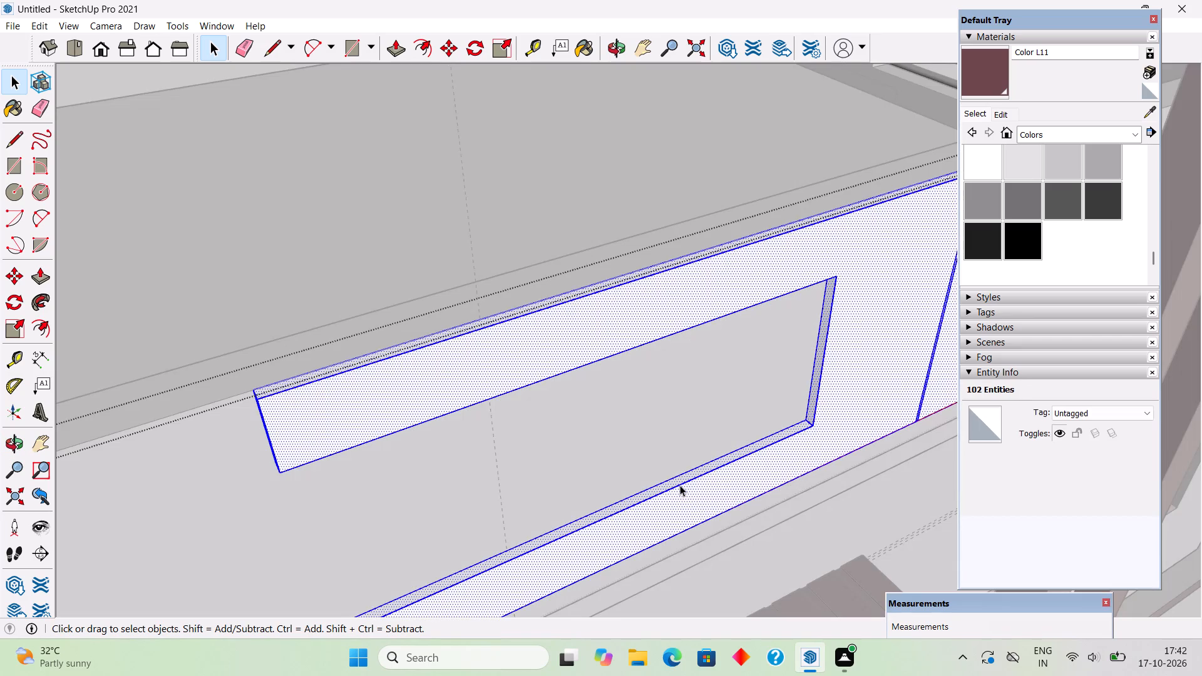
key("p")
left_click(682, 476)
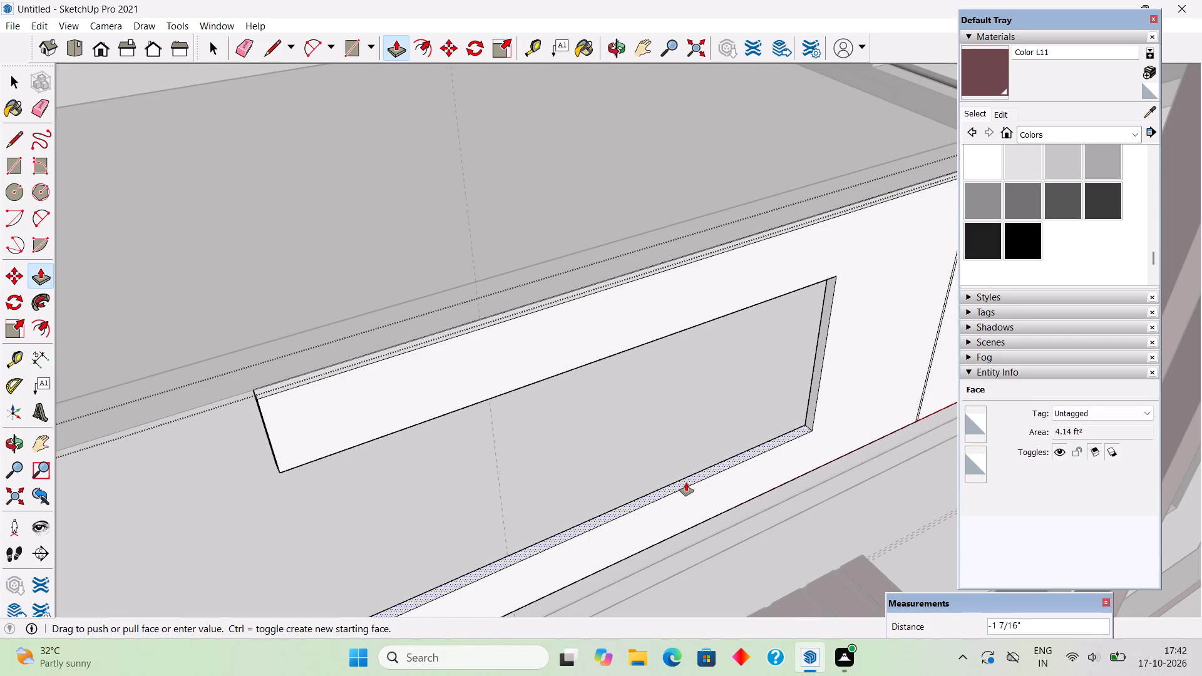
left_click(687, 485)
key("space")
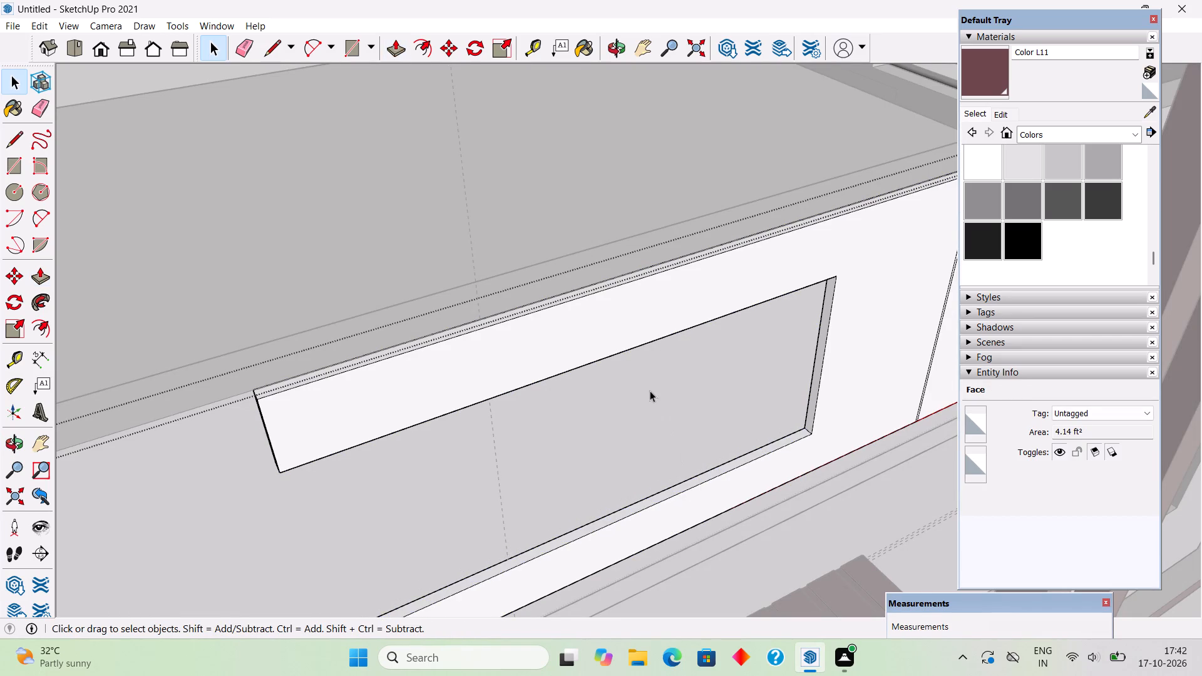
left_click(75, 82)
Draw a small upright rectangle, about 1.17 ft² in area, on the front parapet's recessed face near its closed end.
middle_click_drag(448, 320, 415, 252)
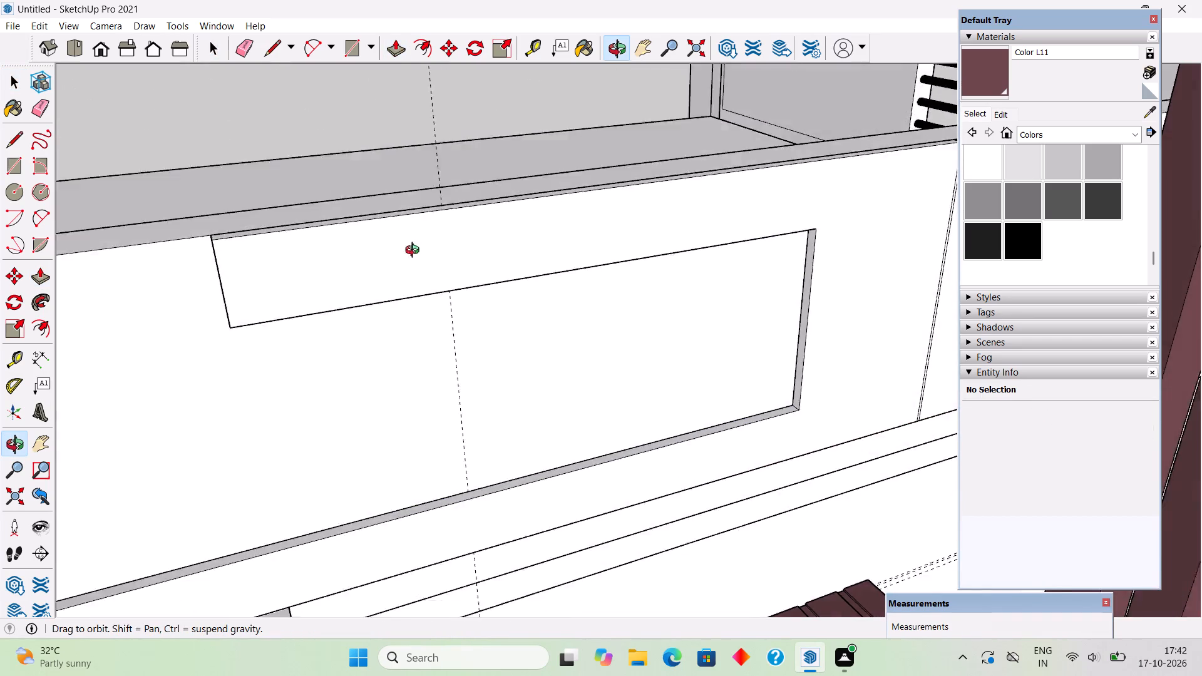
middle_click_drag(415, 252, 402, 221)
scroll(402, 221, "down", 4)
middle_click_drag(613, 371, 553, 285)
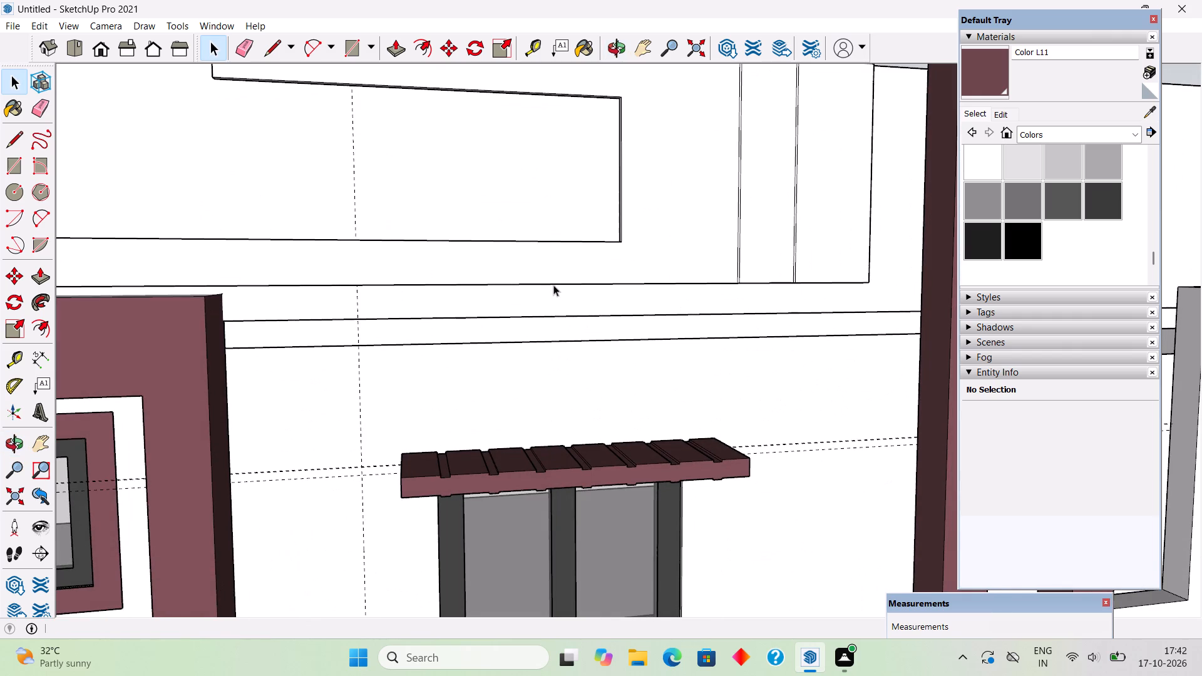
key("r")
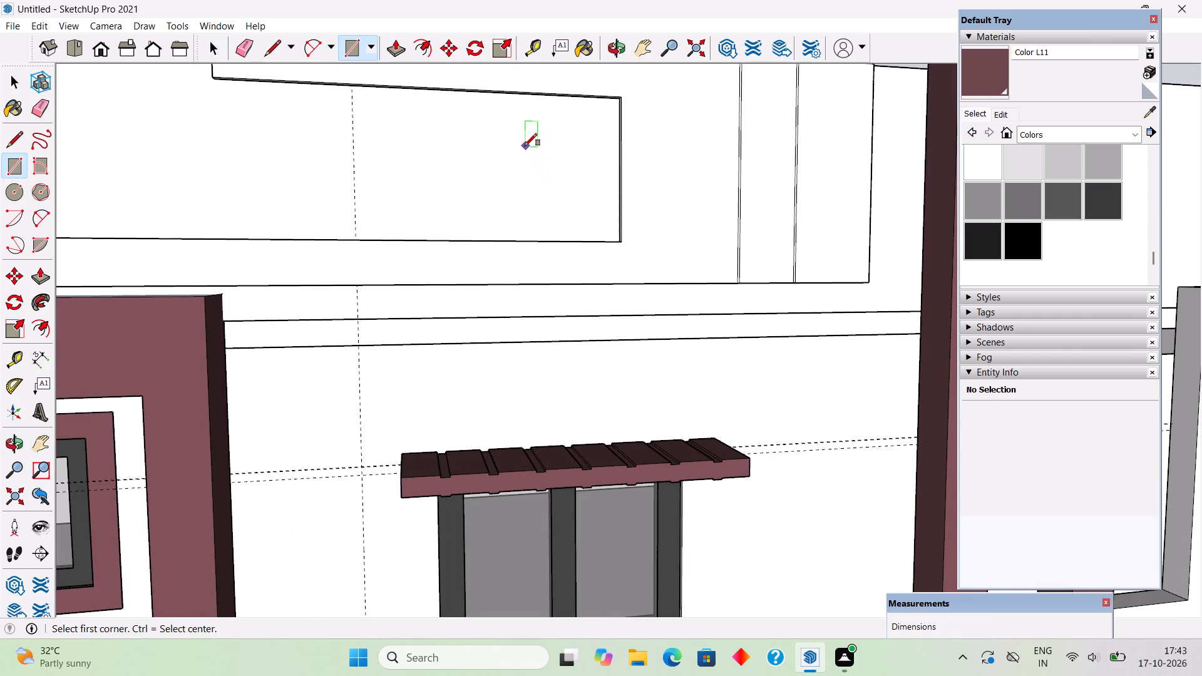
left_click(519, 132)
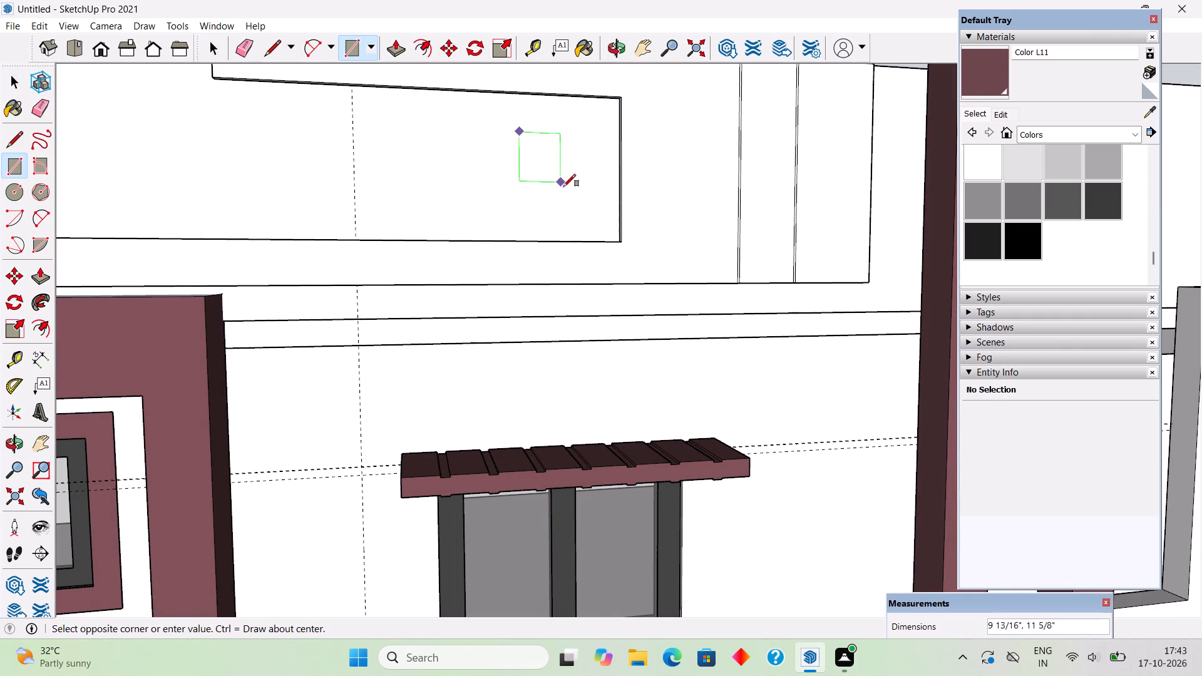
left_click(567, 198)
Push/Pull the rectangle outward into a projecting block, finishing with a pull of about 11 15/16".
key("p")
left_click(550, 178)
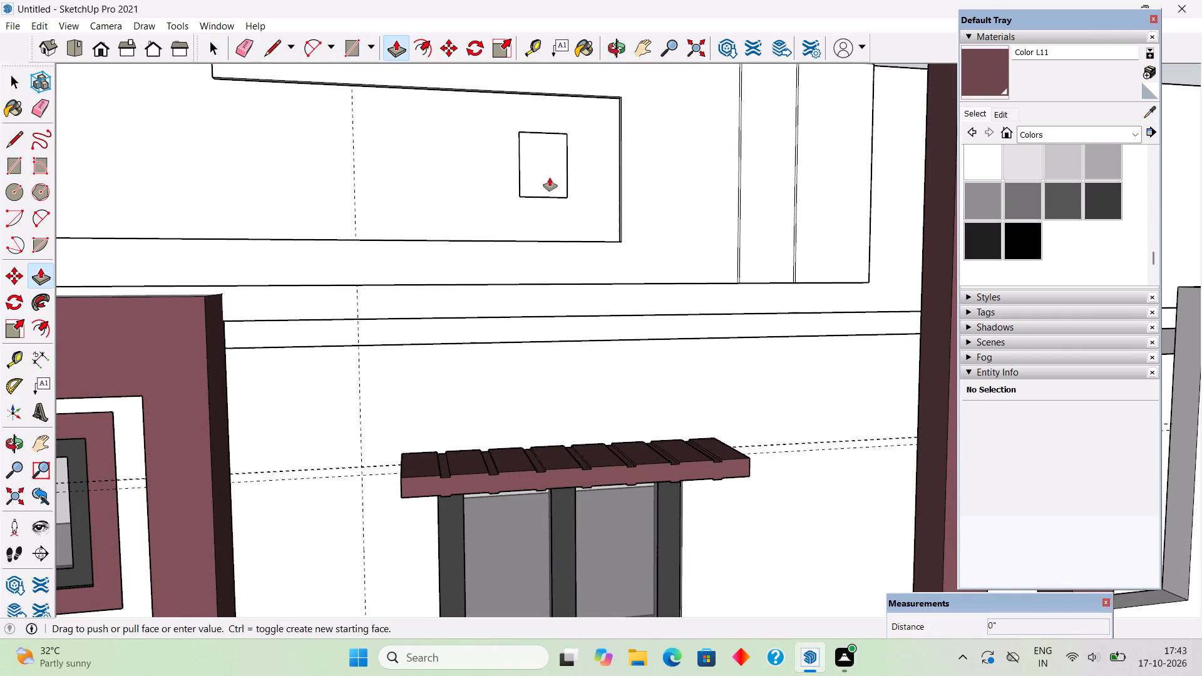
left_click(656, 263)
key("space")
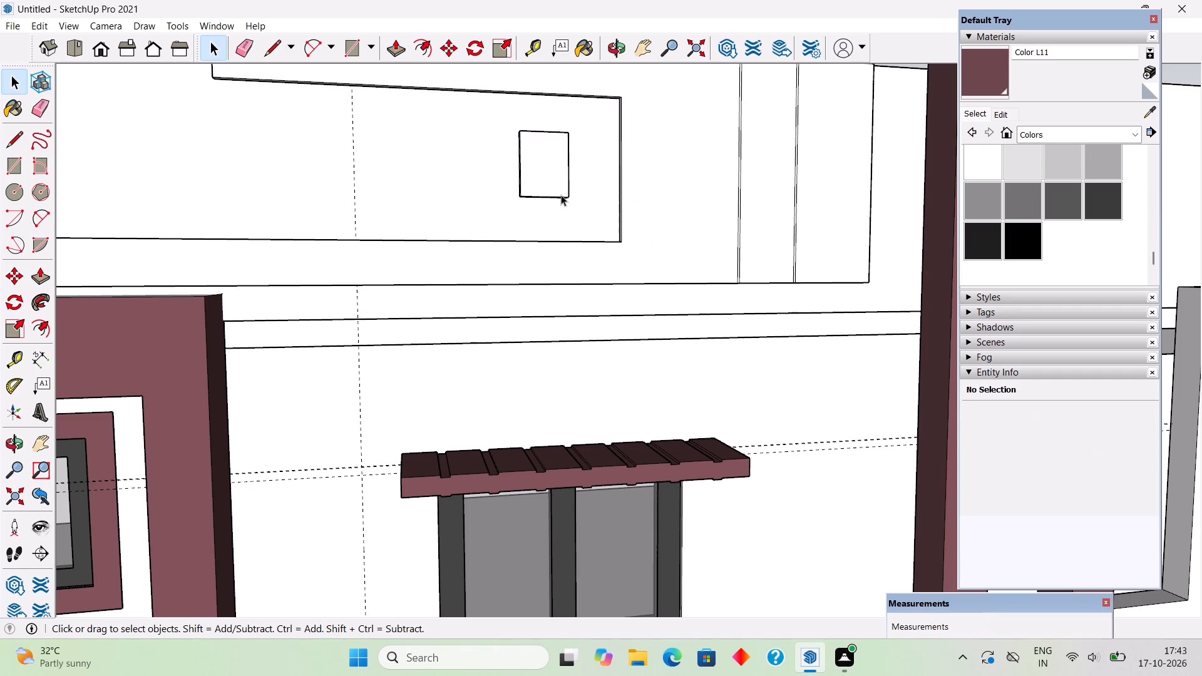
key("p")
left_click(557, 177)
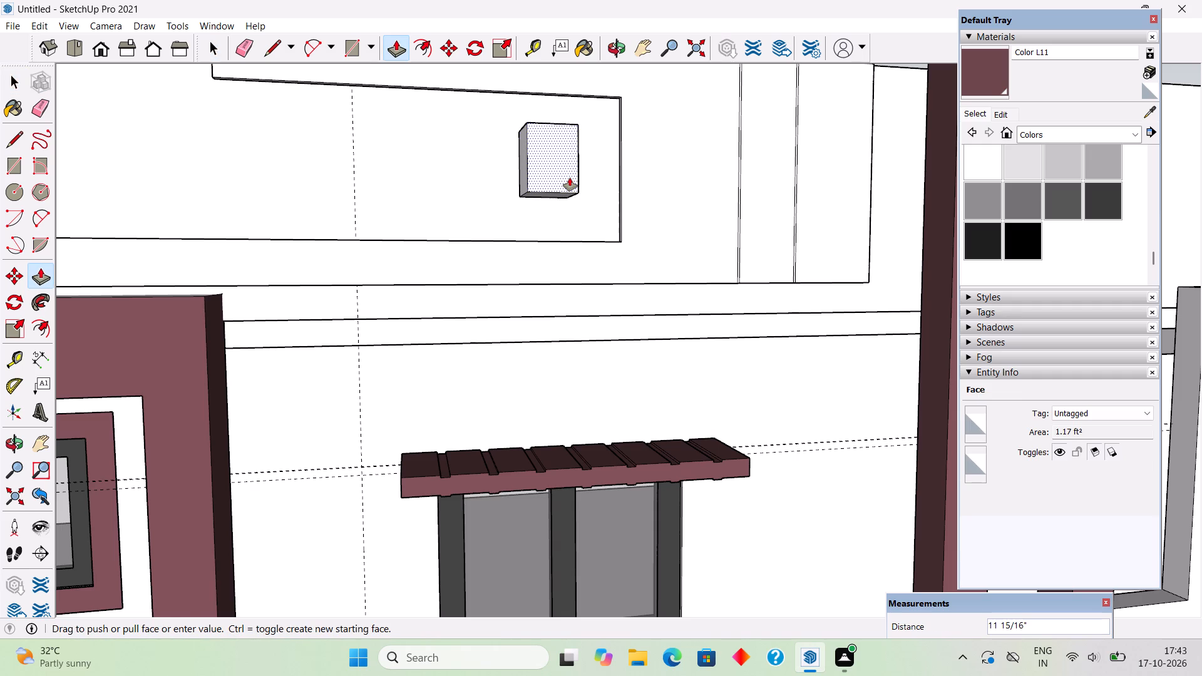
left_click(570, 178)
key("space")
Make a group of all the connected geometry of the projecting block.
triple_click(565, 178)
right_click(565, 178)
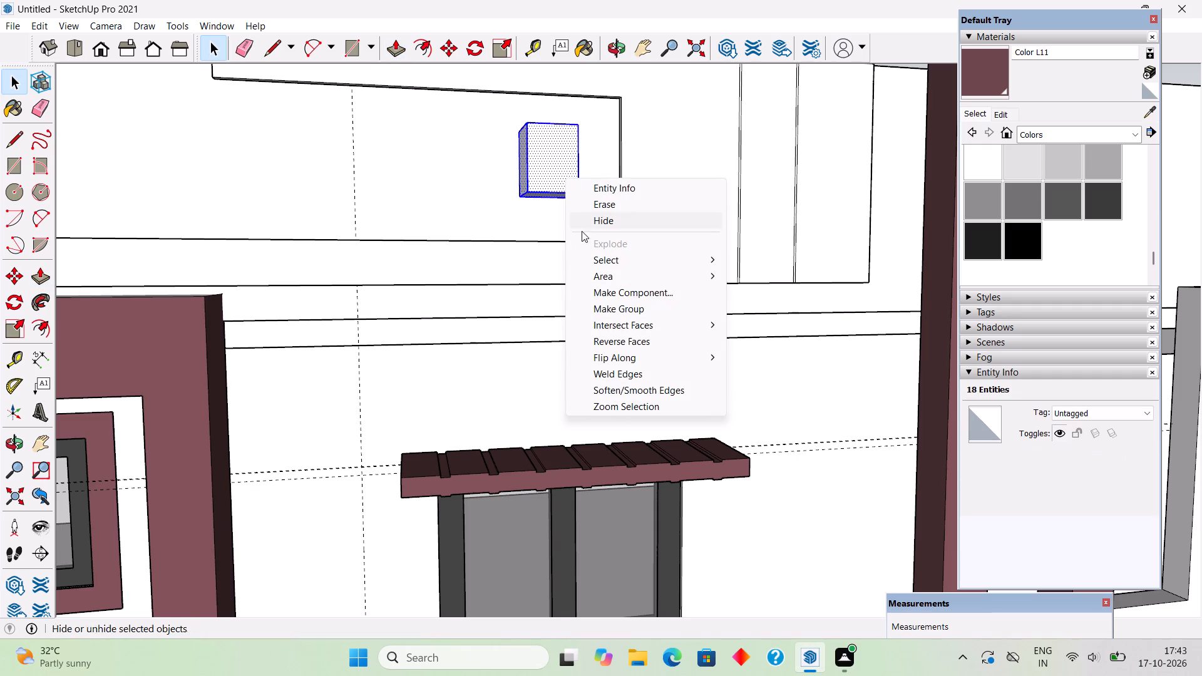
left_click(615, 309)
Copy the block group 2.5' along the recessed face, away from the recess's closed end.
scroll(607, 290, "down", 11)
scroll(402, 257, "up", 5)
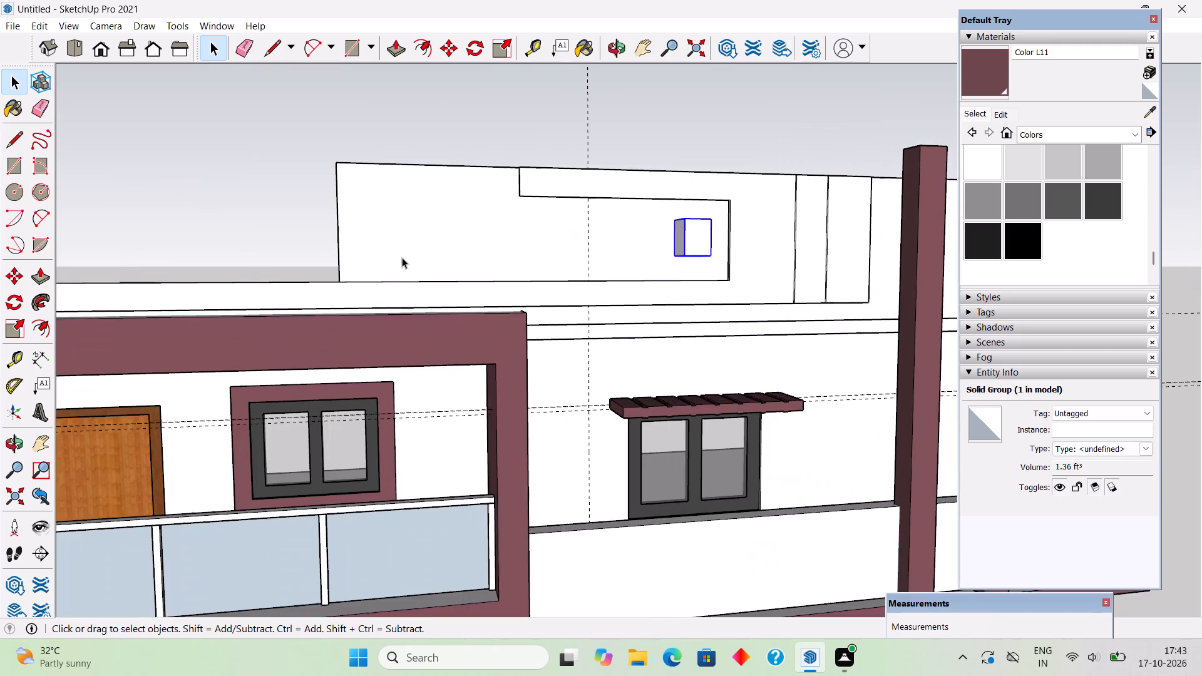
middle_click_drag(417, 267, 560, 287)
scroll(740, 270, "up", 5)
key("m")
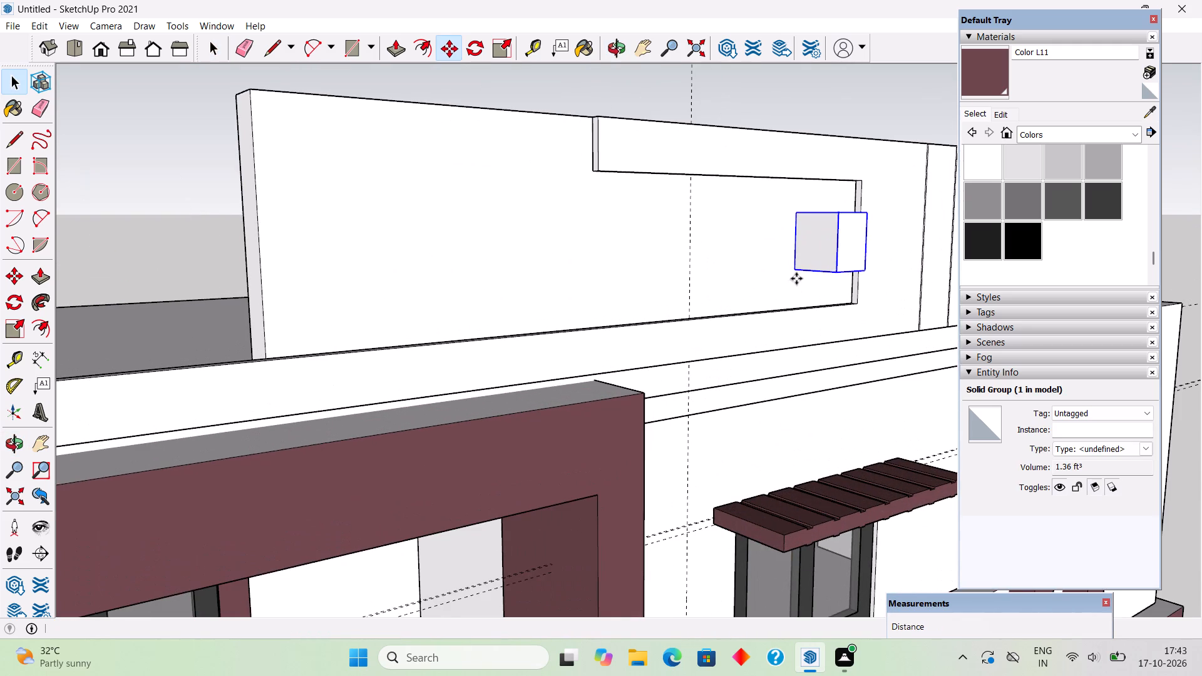
left_click(801, 272)
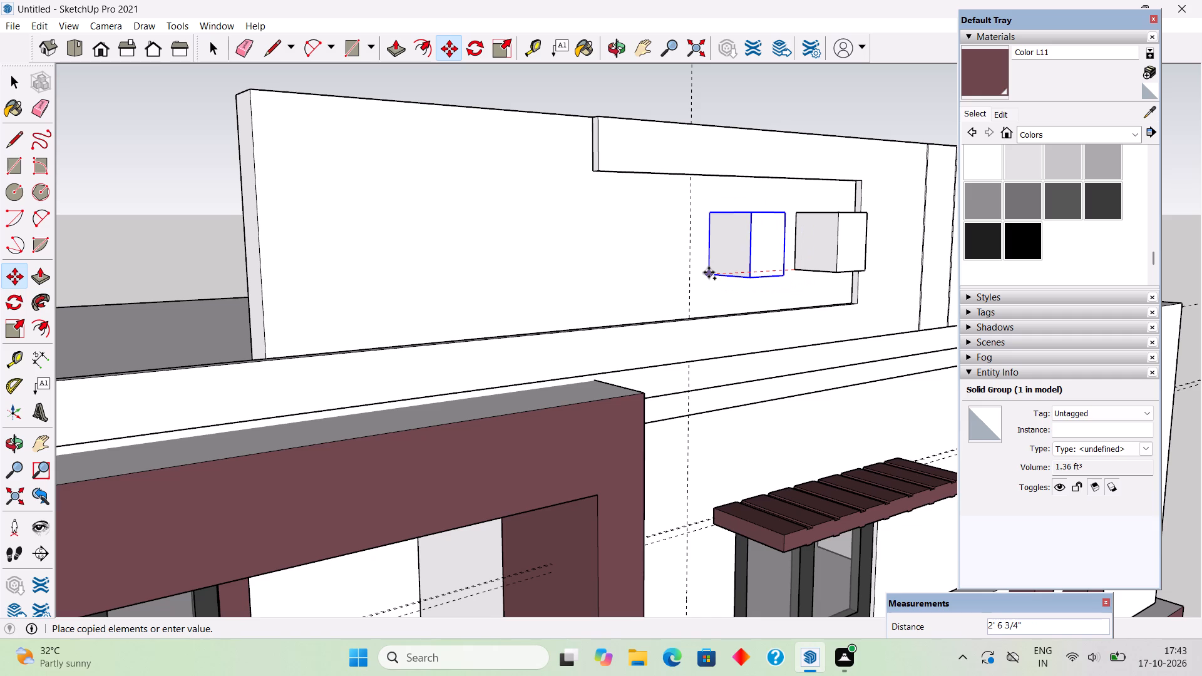
type("2.5")
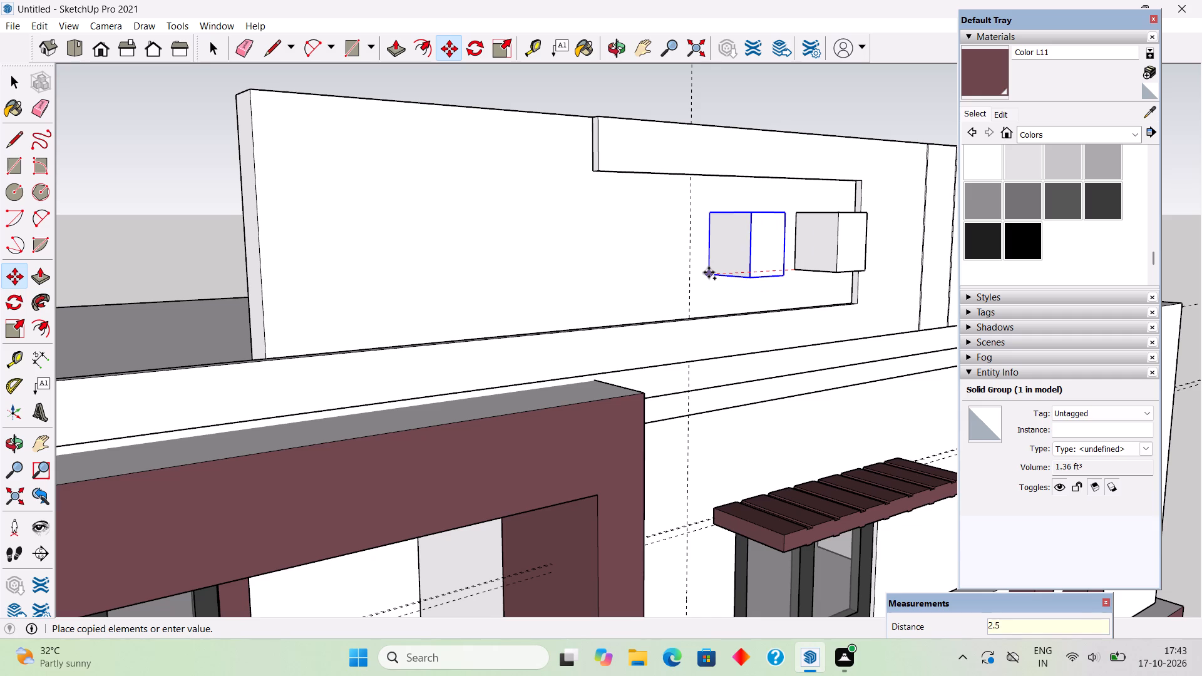
key("apostrophe")
key("Return")
Copy the second block another 2.5' along the recessed face in the same direction, making a row of three.
left_click(709, 272)
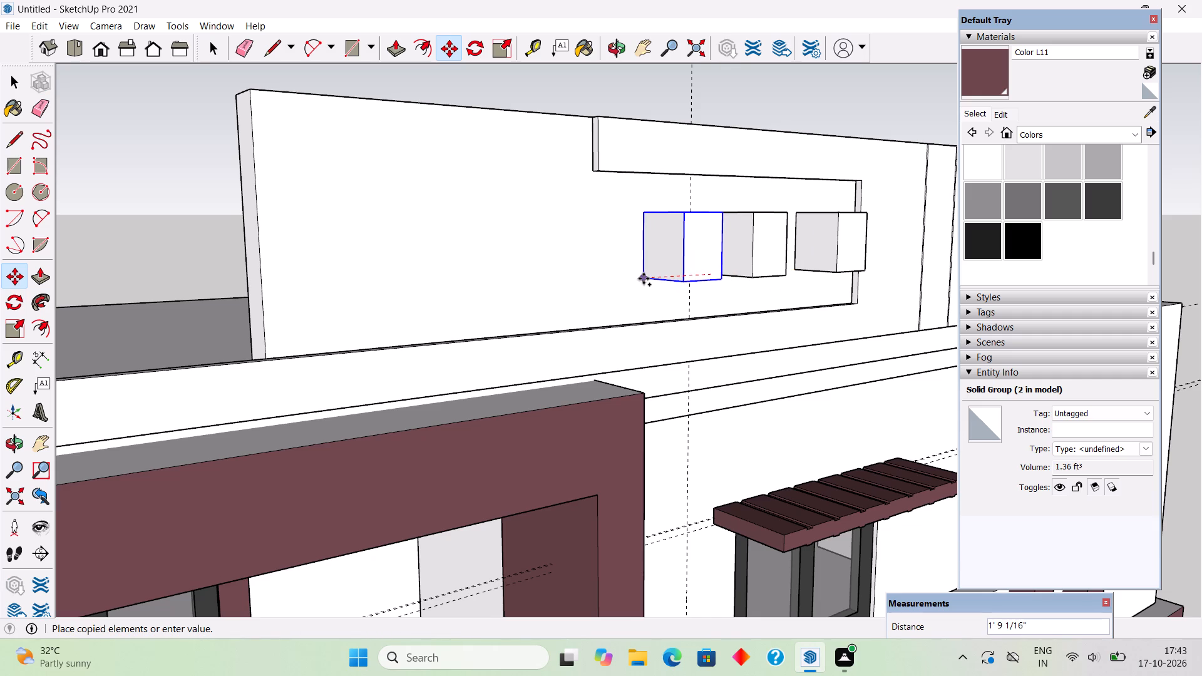
type("2.5'")
key("Return")
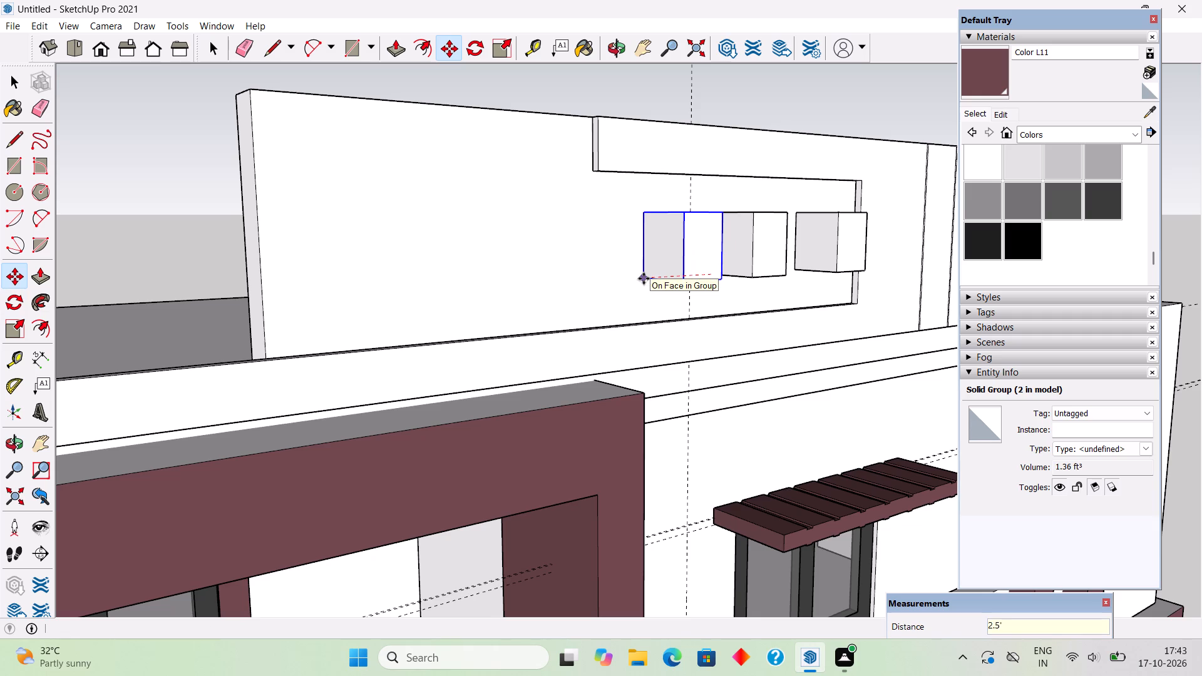
key("space")
scroll(644, 279, "down", 5)
left_click(568, 149)
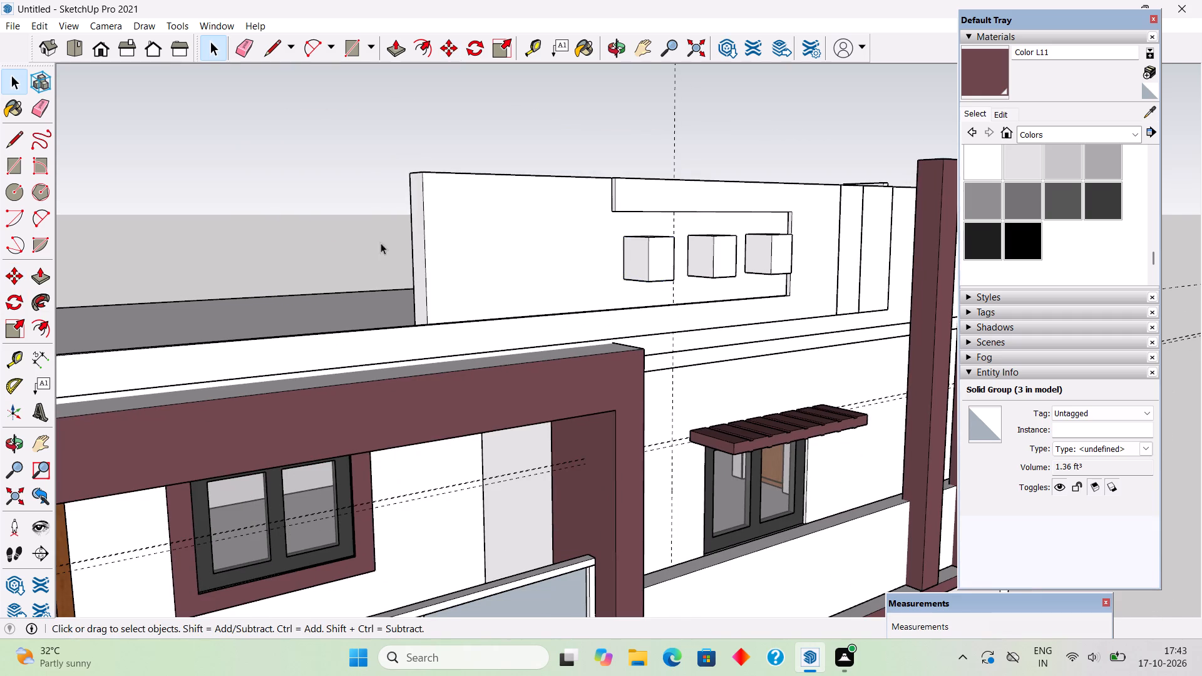
Move the middle block 6" along the recessed face toward the recess's closed end.
middle_click_drag(329, 233, 225, 212)
scroll(311, 232, "down", 1)
scroll(225, 212, "down", 3)
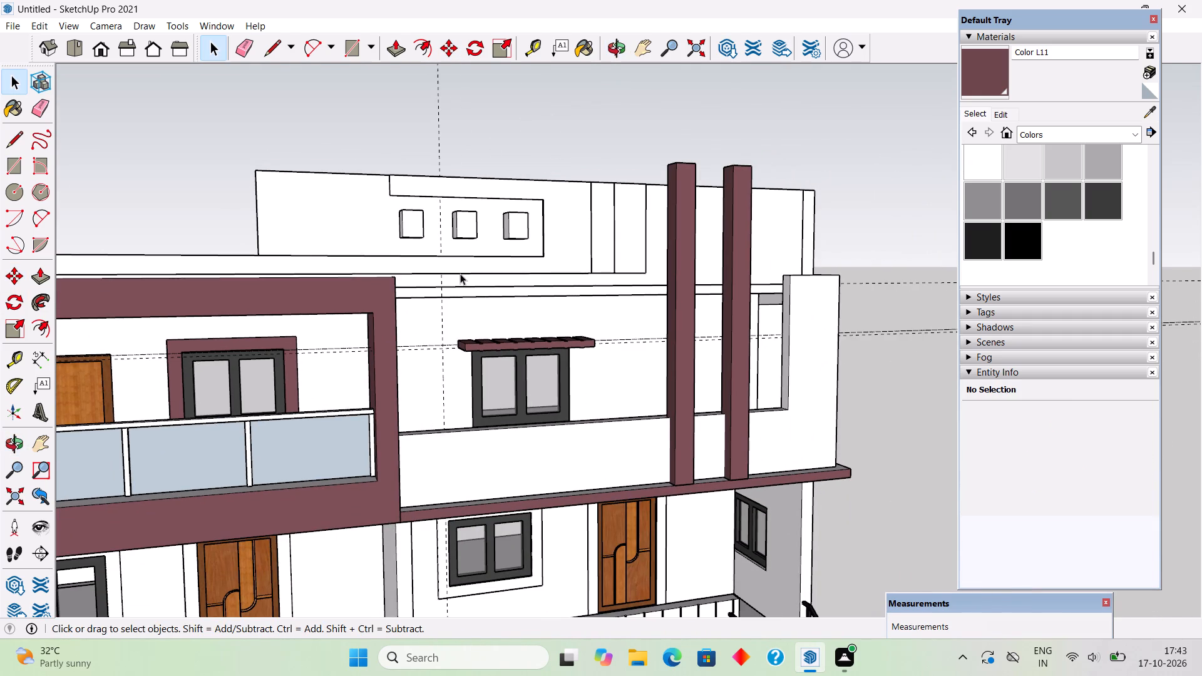
scroll(520, 217, "up", 10)
left_click(366, 248)
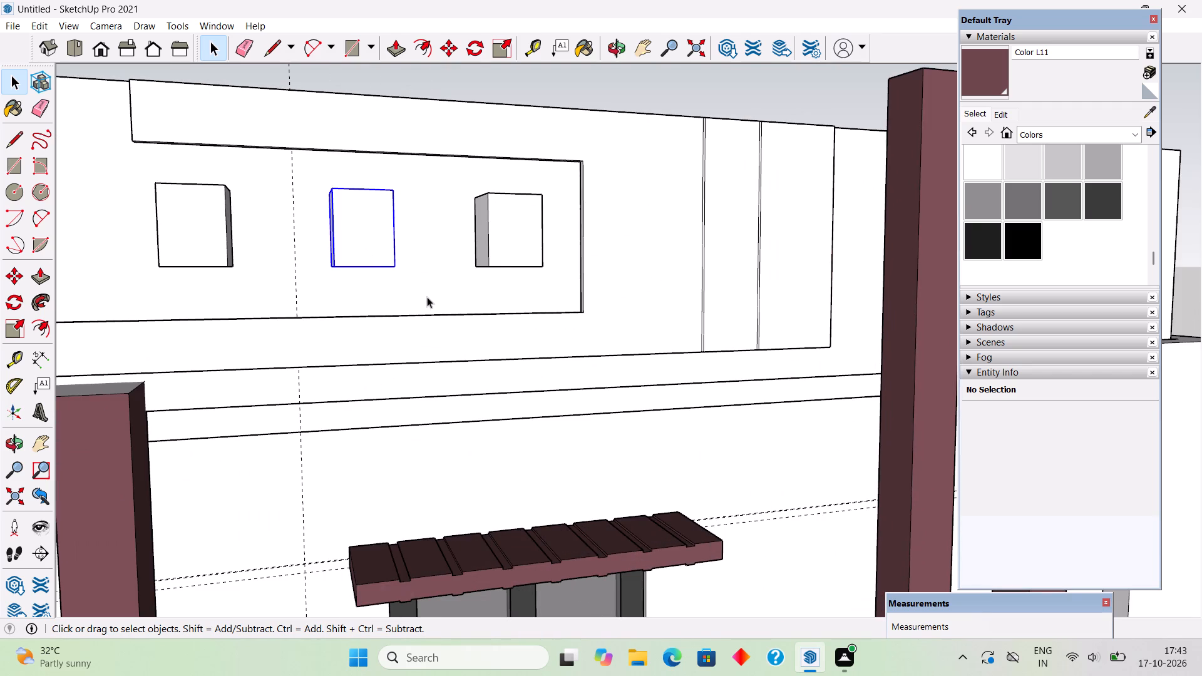
middle_click_drag(378, 297, 134, 254)
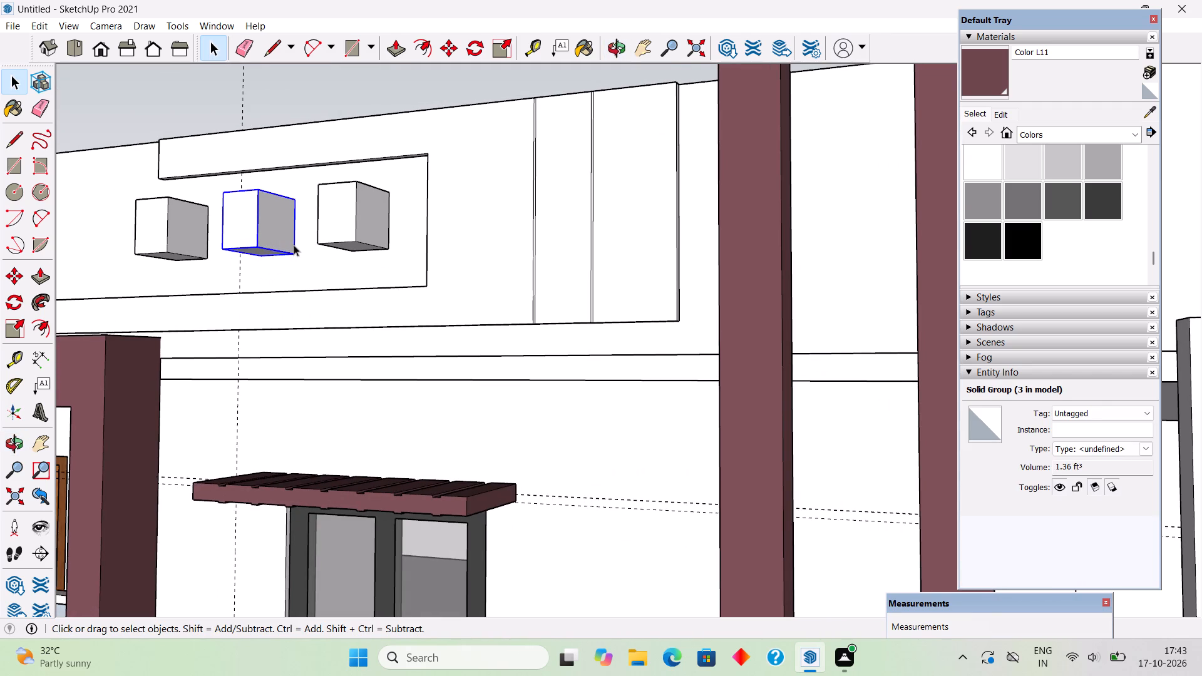
key("m")
scroll(284, 265, "up", 2)
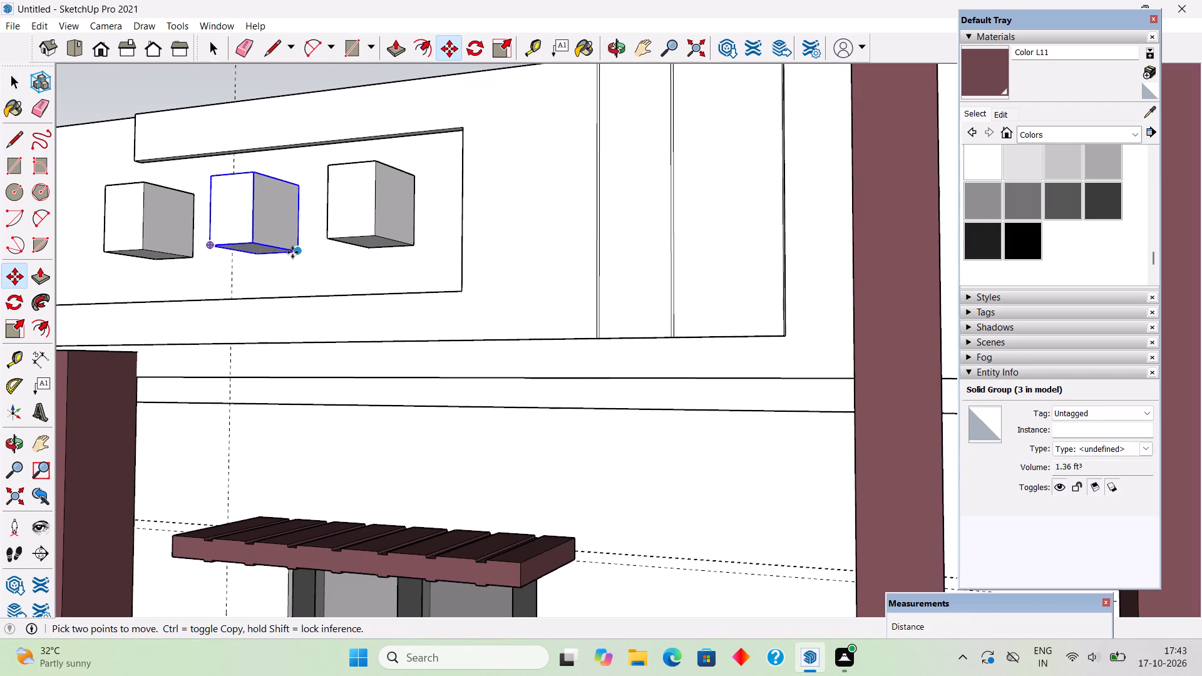
left_click(292, 252)
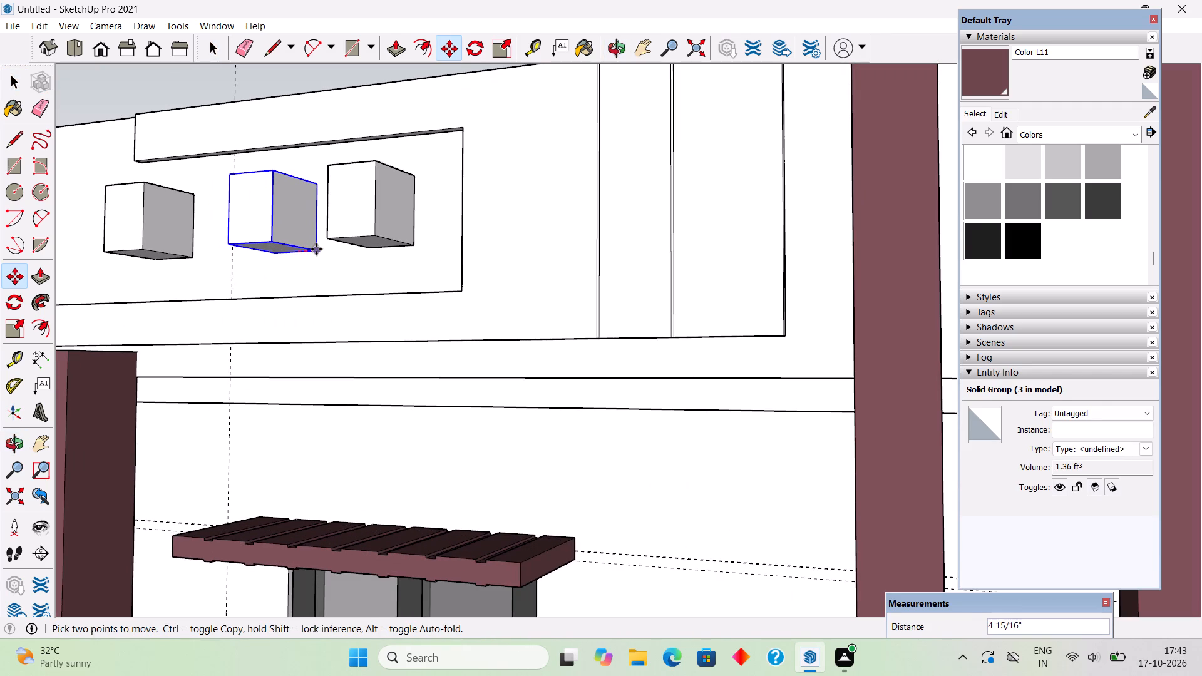
key("6")
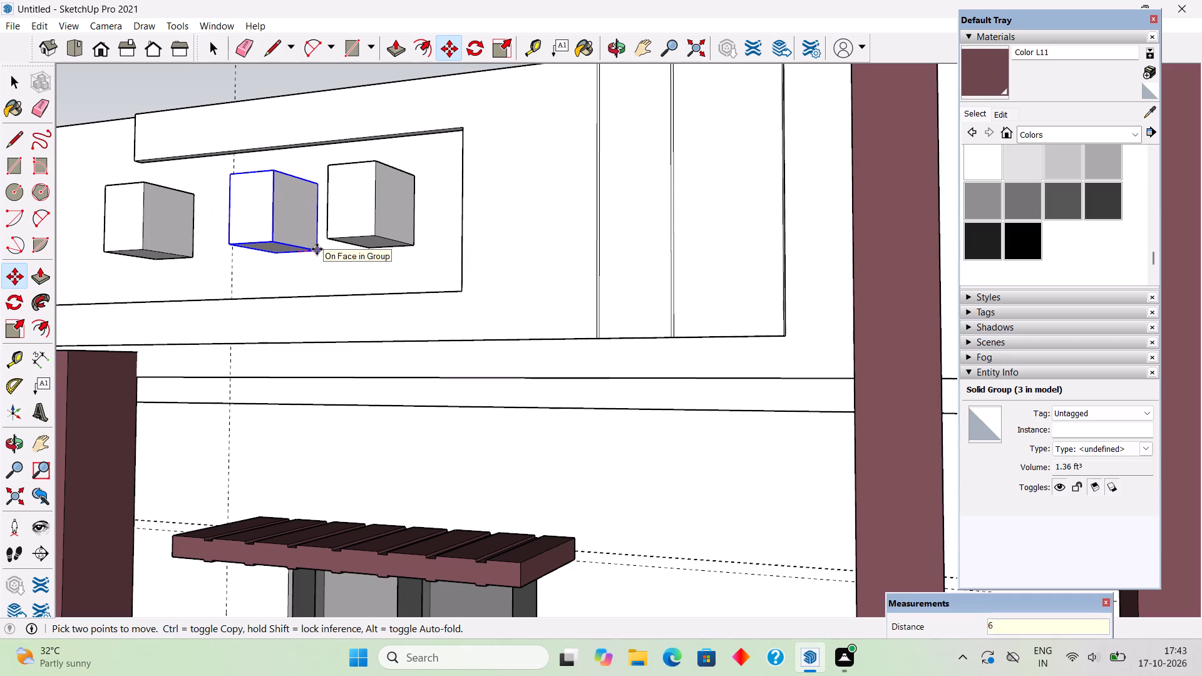
key("shift+quotedbl")
key("Return")
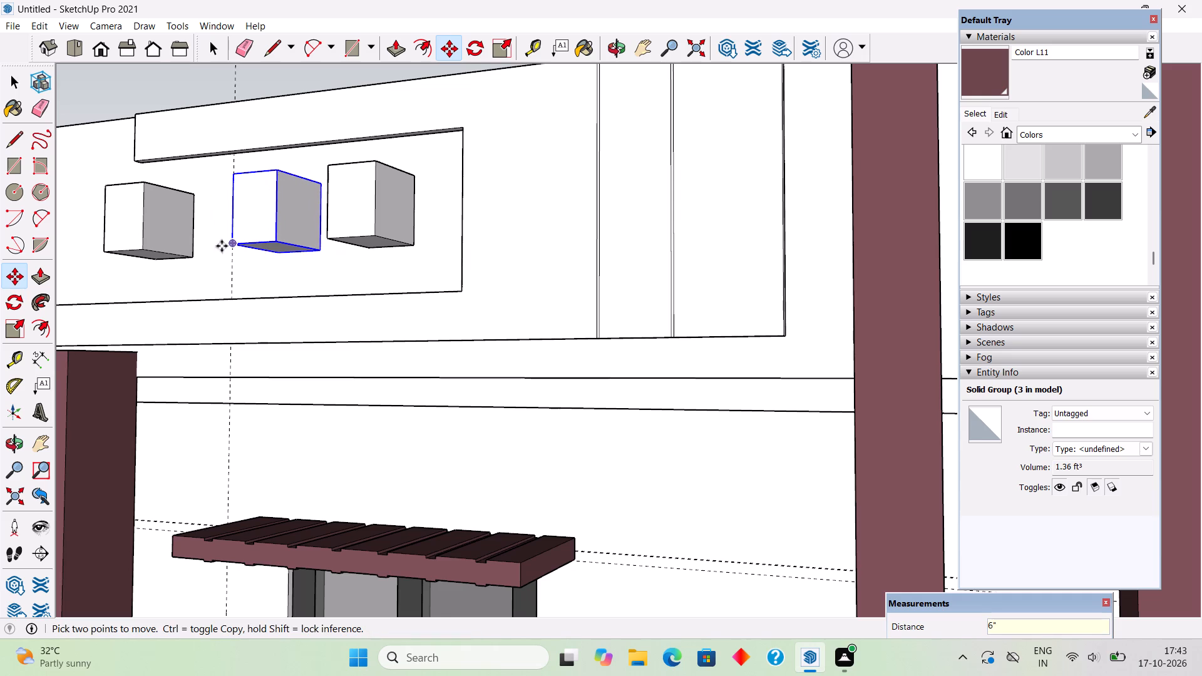
key("space")
Move the block farthest from the recess's closed end 6" toward the middle block.
left_click(163, 247)
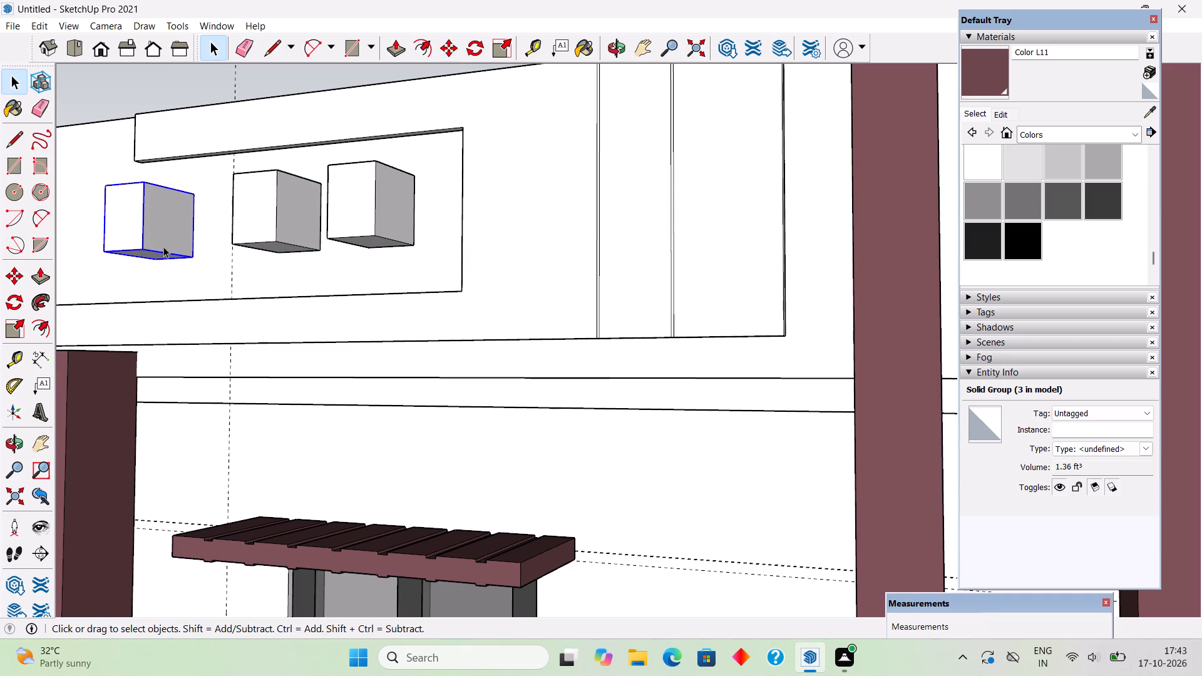
key("m")
left_click(195, 264)
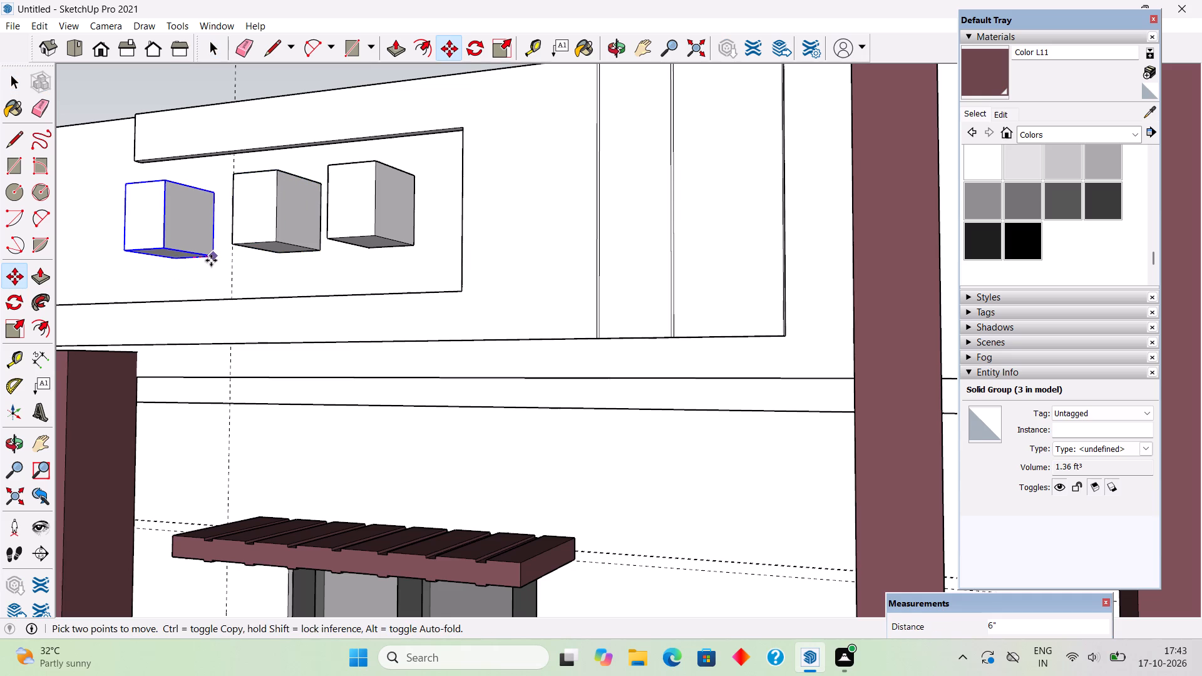
key("6")
key("shift+quotedbl")
key("Return")
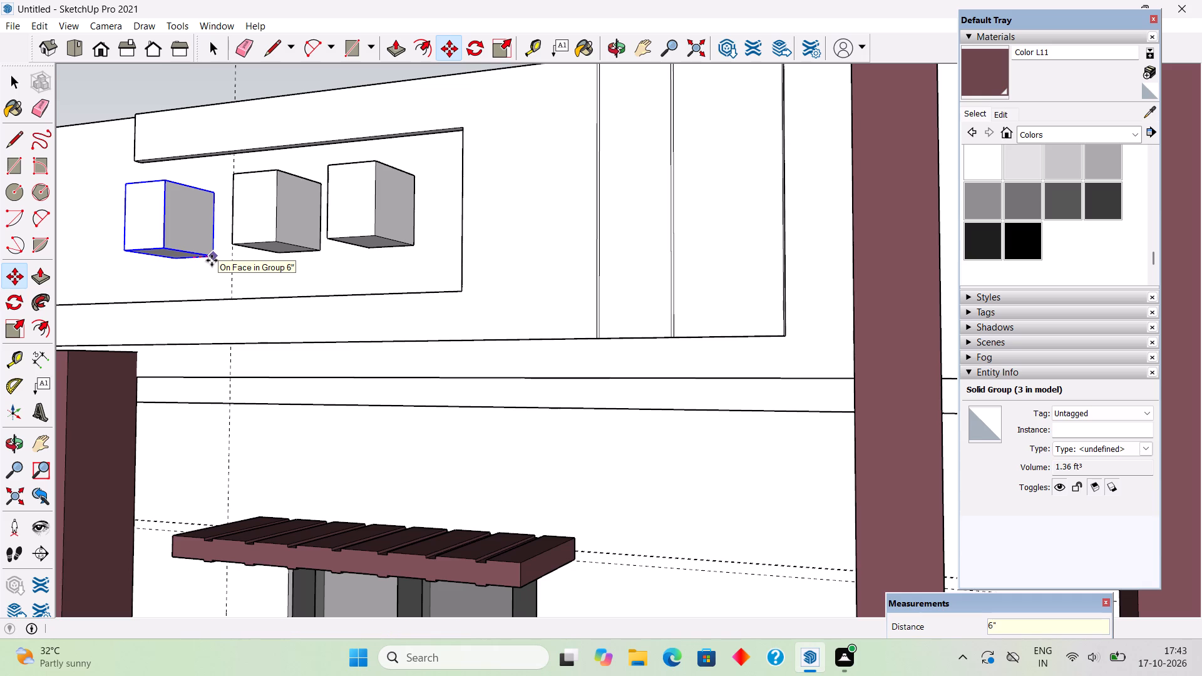
key("space")
Move that same outer block a further 6" toward the middle block to even out the spacing.
scroll(212, 260, "down", 5)
middle_click_drag(273, 301, 458, 353)
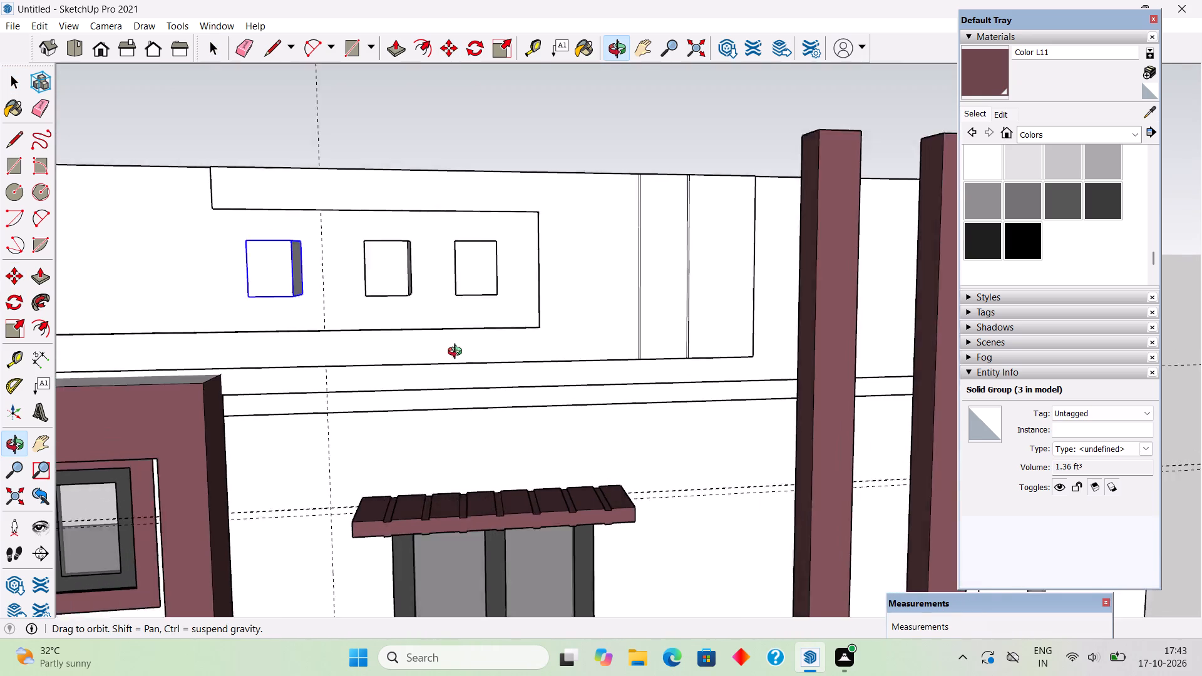
middle_click_drag(458, 353, 460, 355)
scroll(458, 353, "down", 2)
middle_click_drag(460, 355, 508, 346)
scroll(418, 309, "up", 5)
middle_click_drag(343, 303, 220, 300)
key("m")
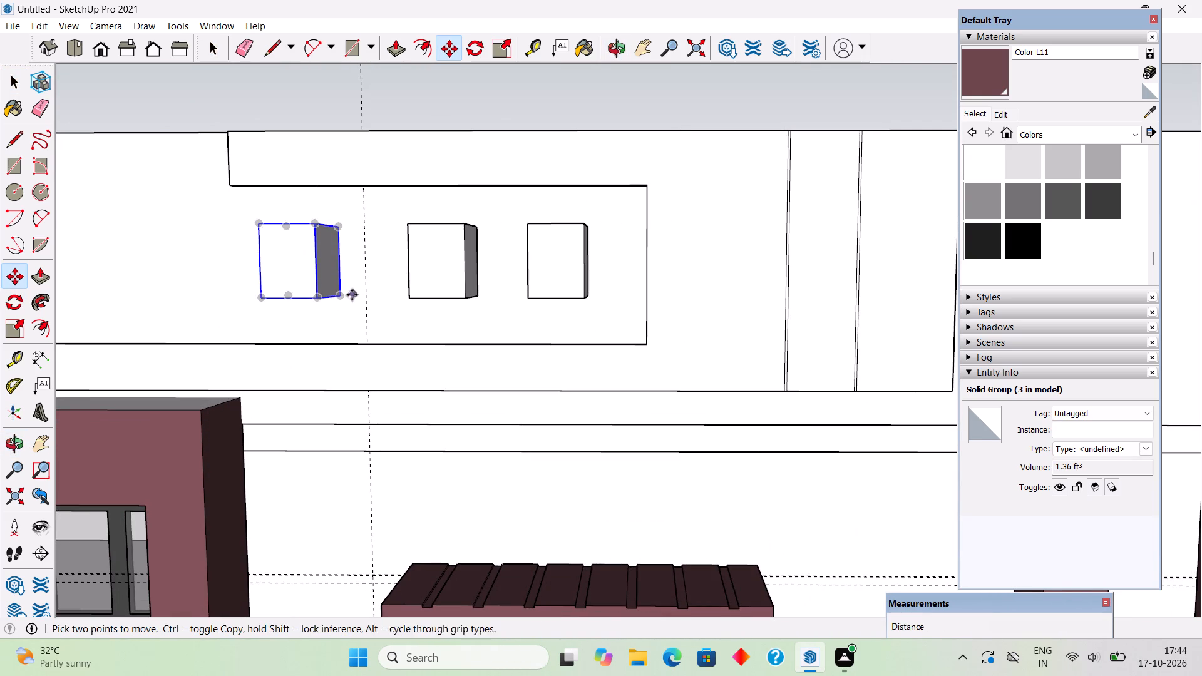
left_click(348, 295)
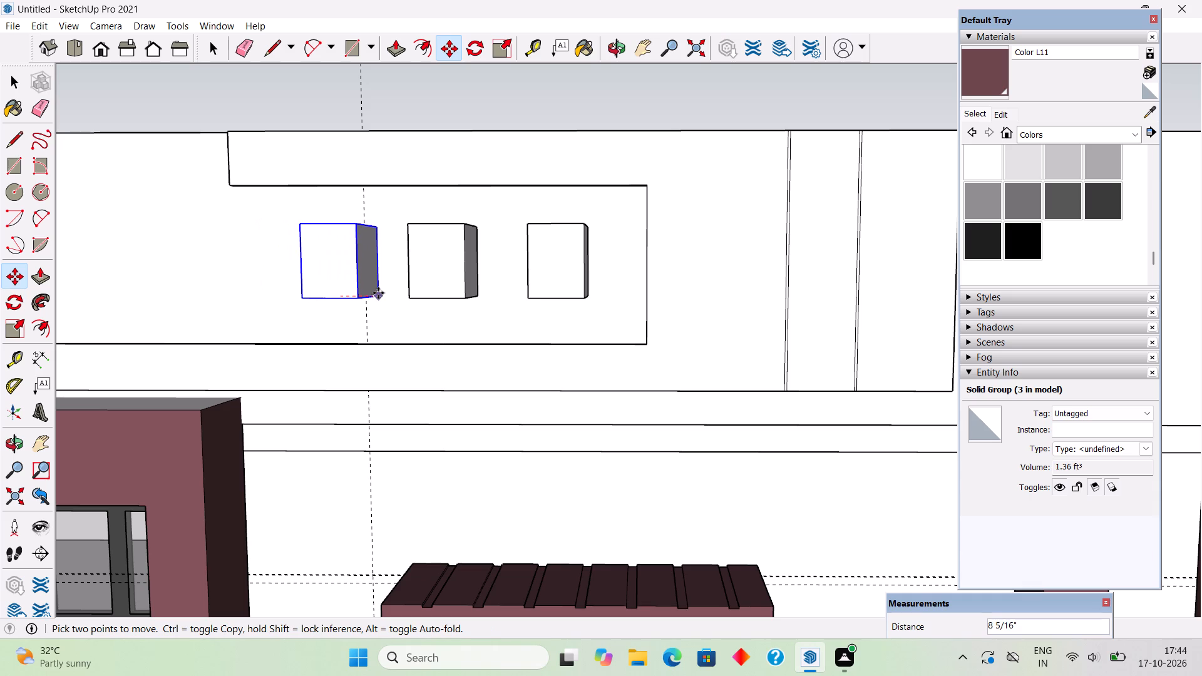
key("6")
key("shift+quotedbl")
key("Return")
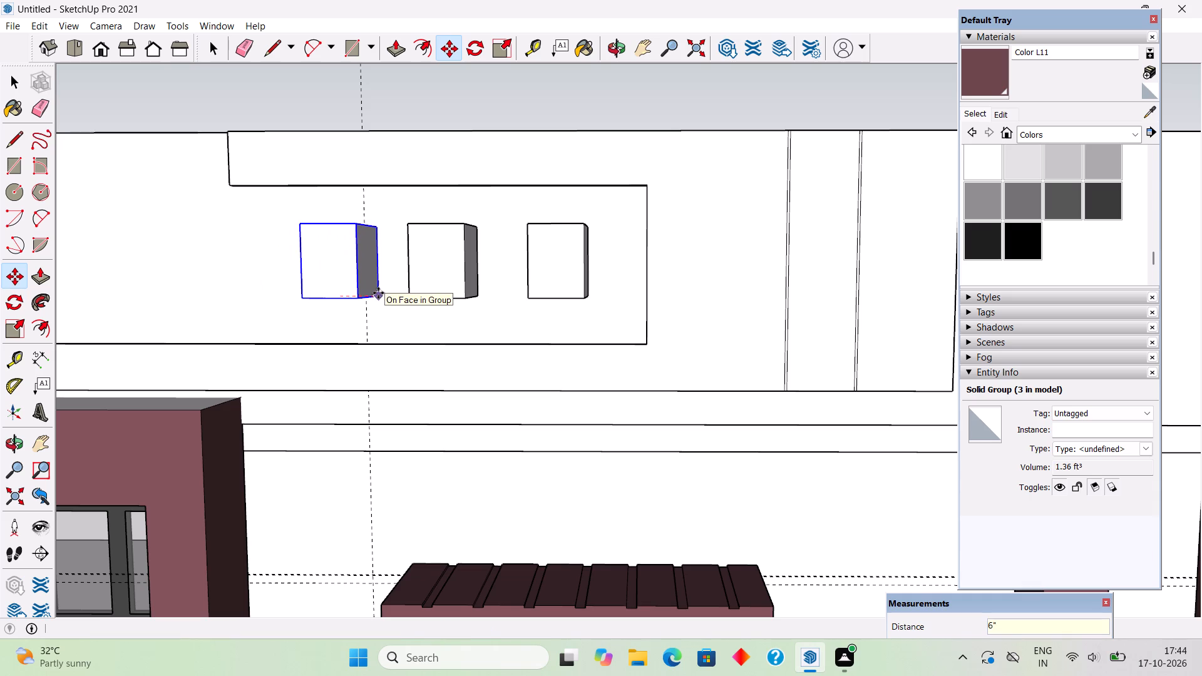
key("space")
left_click(380, 79)
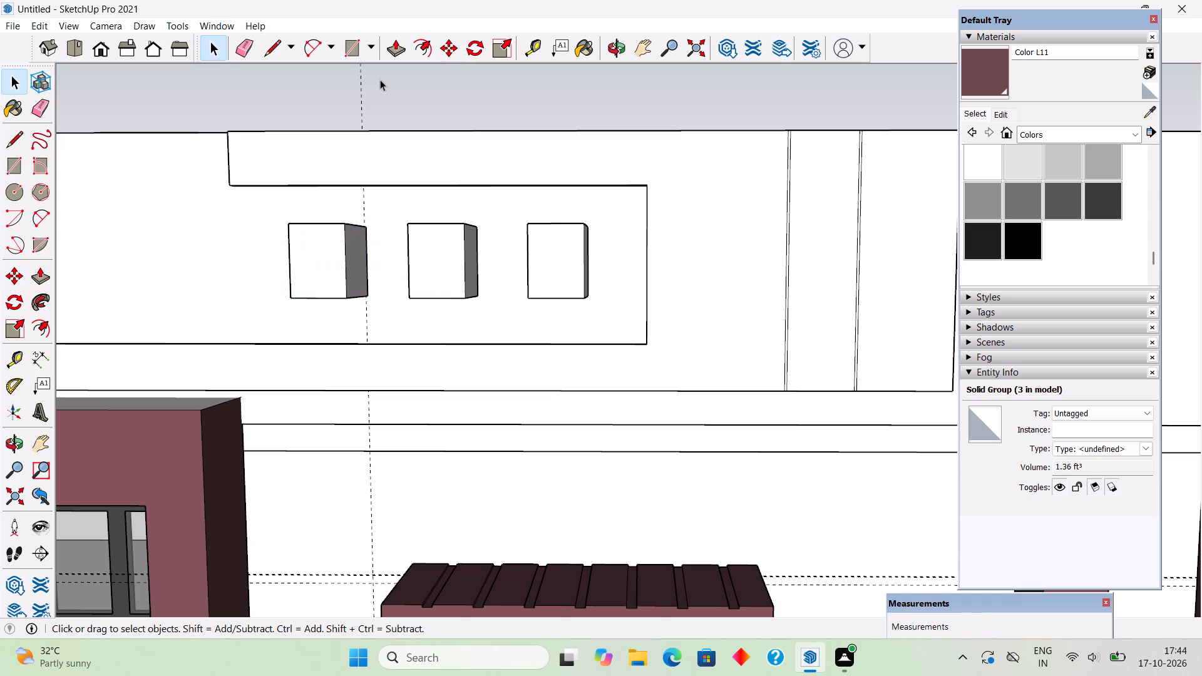
Draw a rectangle about 12" by 4.5" on the overhanging parapet arm's end face and extrude it outward about 1' 4".
scroll(356, 368, "down", 4)
middle_click_drag(374, 376, 504, 381)
scroll(503, 383, "down", 6)
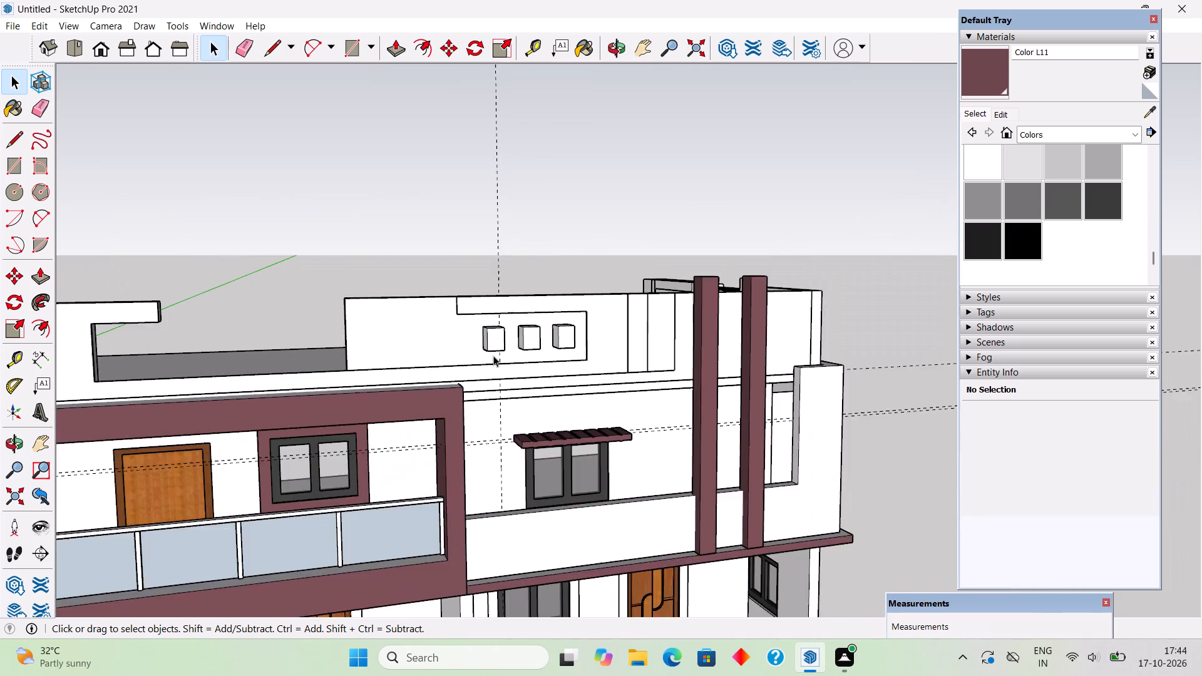
scroll(493, 356, "down", 9)
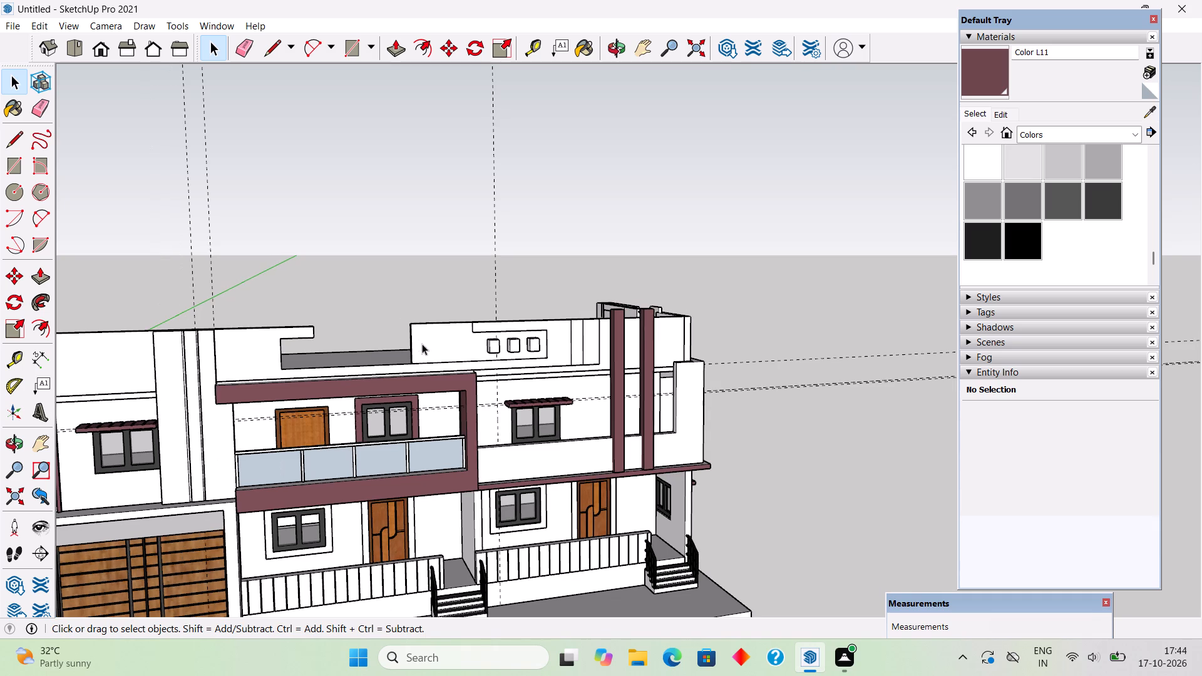
middle_click_drag(287, 342, 0, 432)
scroll(299, 298, "up", 3)
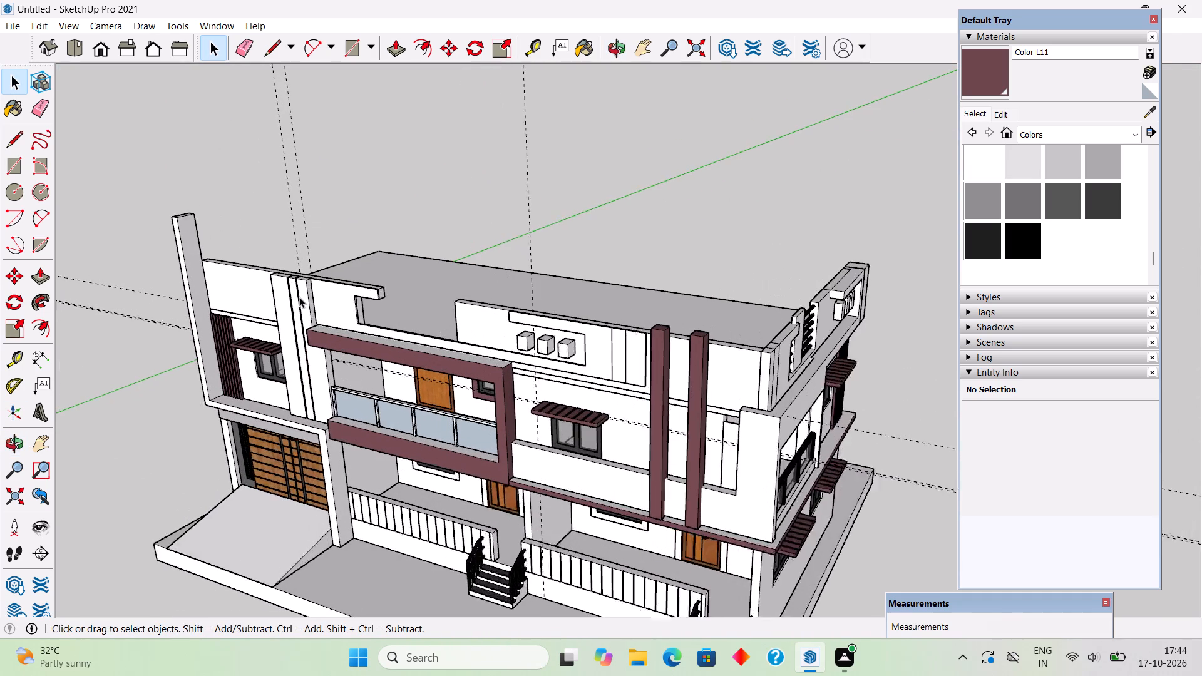
scroll(299, 297, "up", 1)
scroll(468, 295, "up", 5)
scroll(412, 352, "up", 4)
scroll(218, 233, "up", 9)
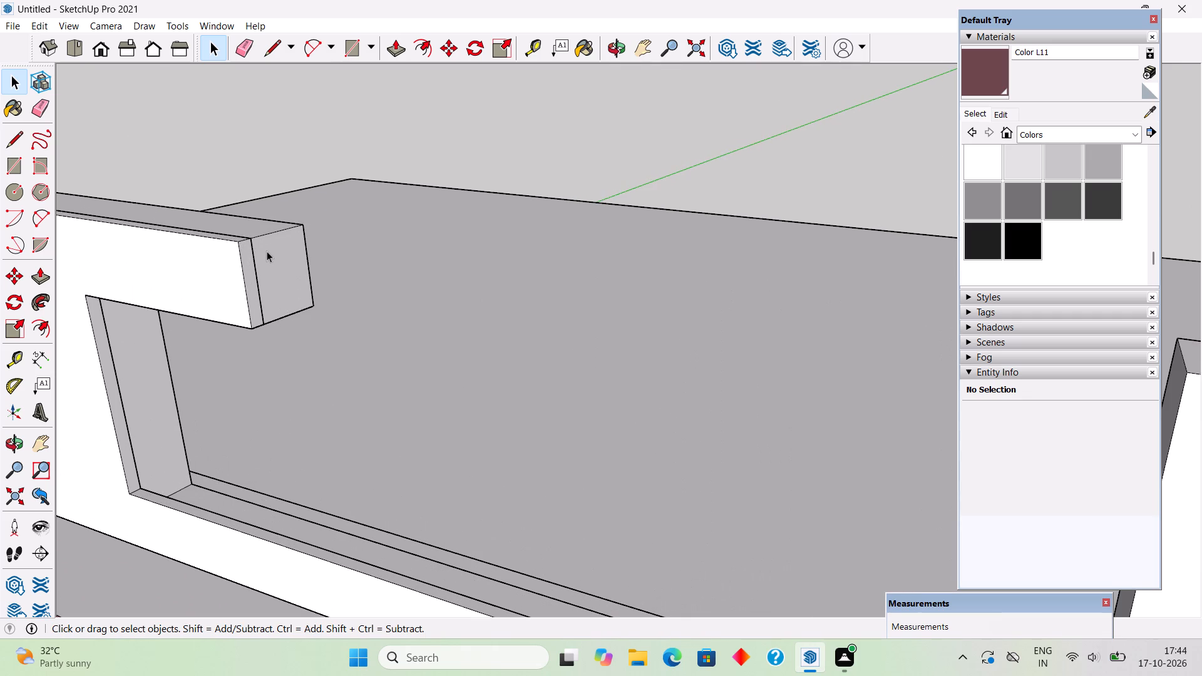
scroll(257, 256, "up", 3)
key("r")
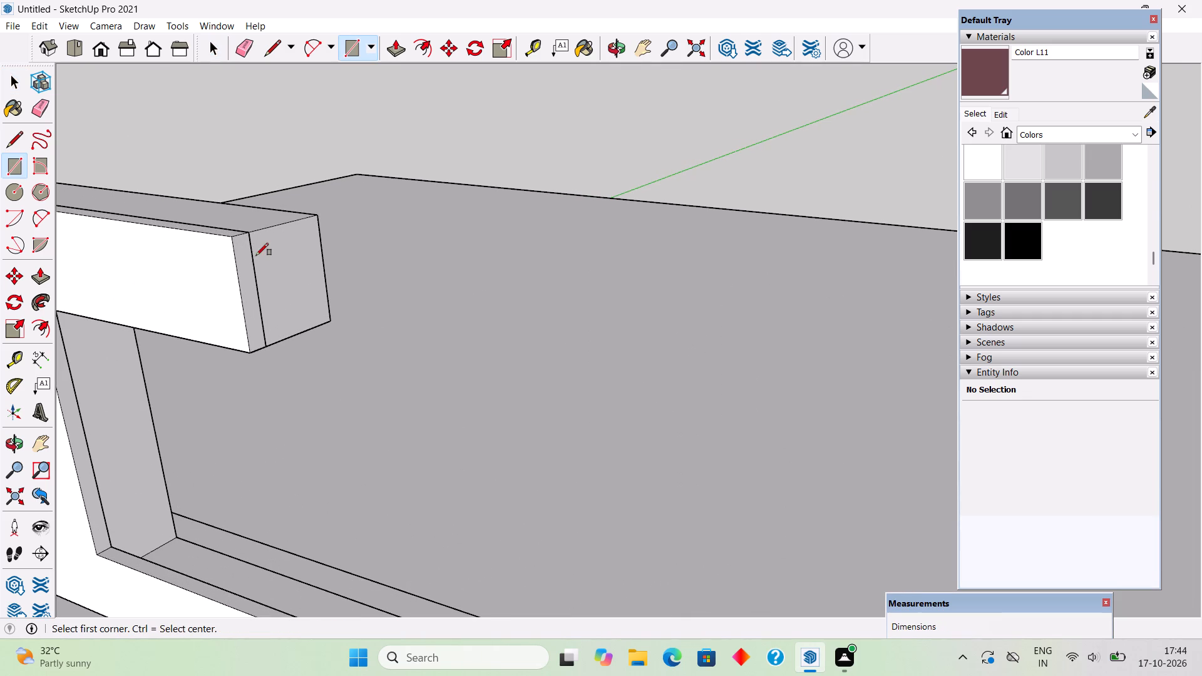
left_click(248, 233)
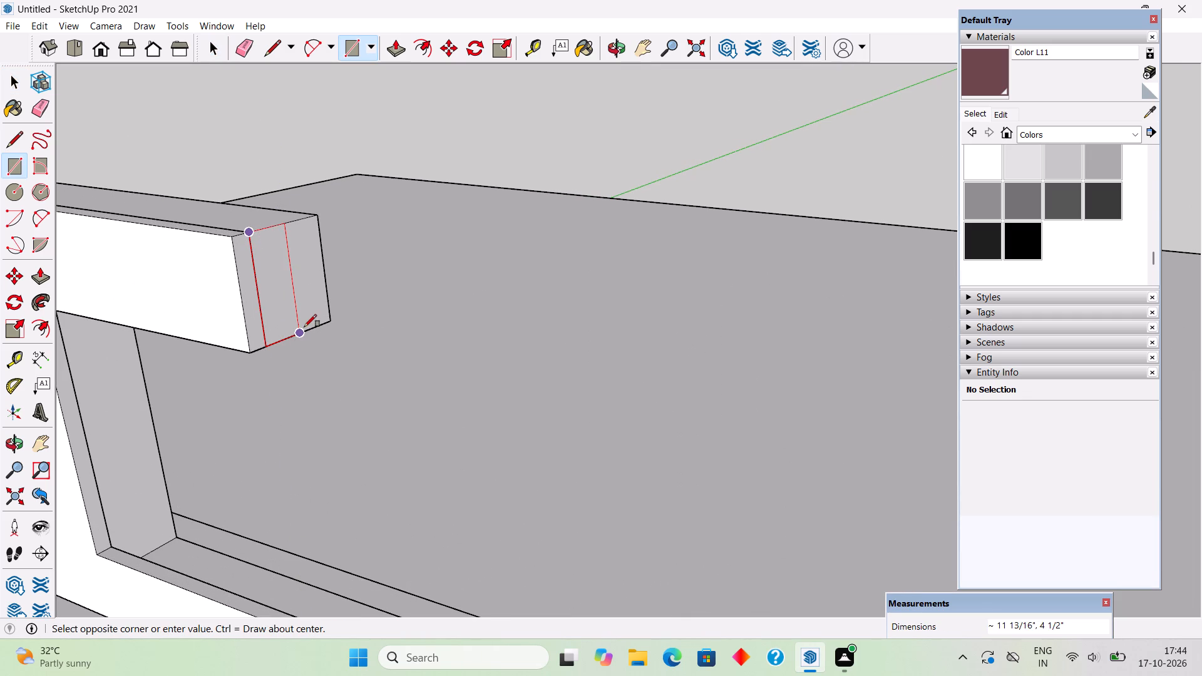
left_click(304, 327)
key("p")
left_click(280, 315)
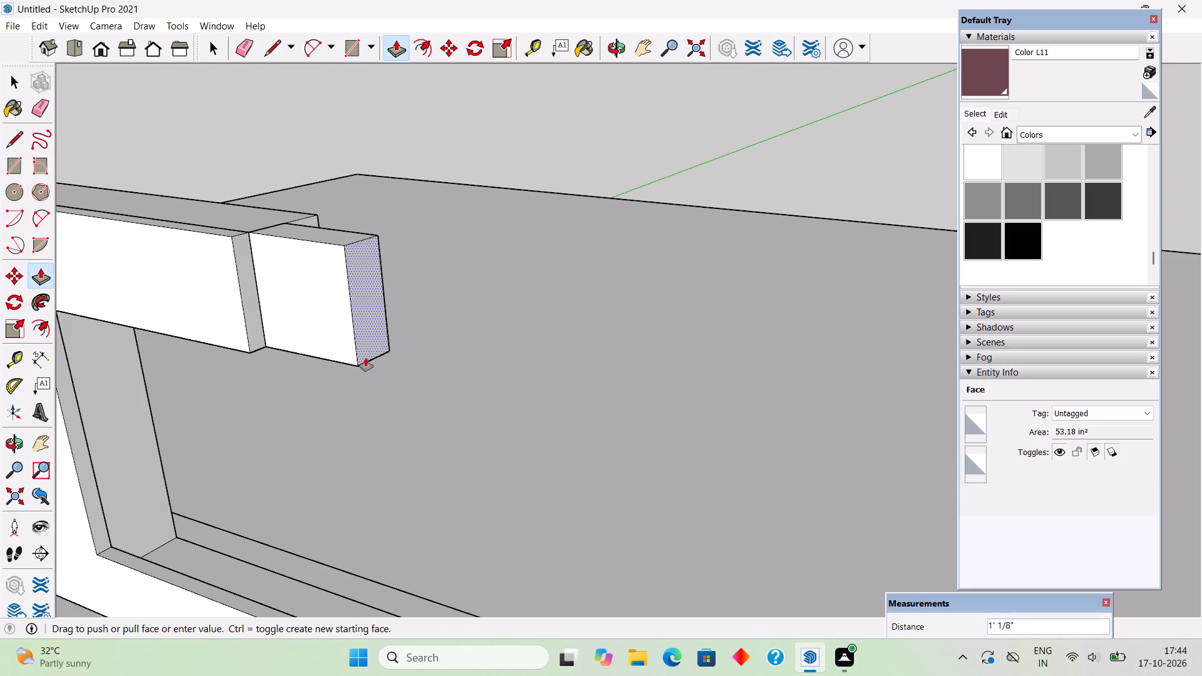
left_click(396, 359)
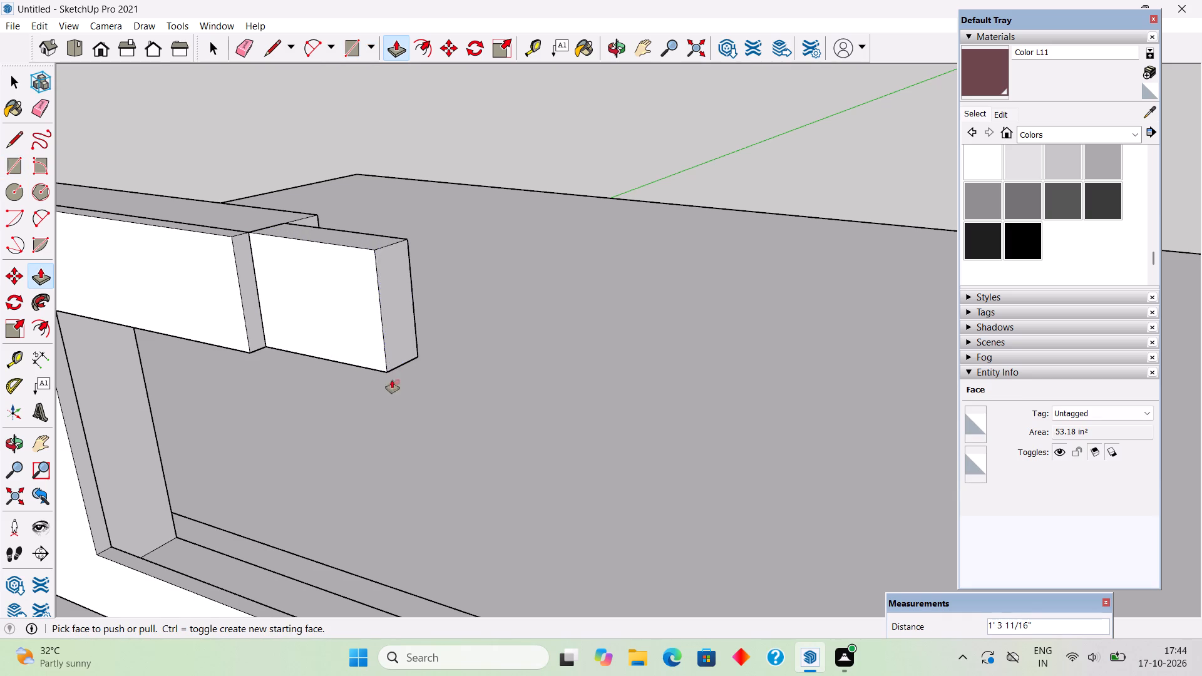
Pull the extension's underside down about 2' 9 5/8" to the parapet base to form a vertical post.
middle_click_drag(385, 371, 561, 209)
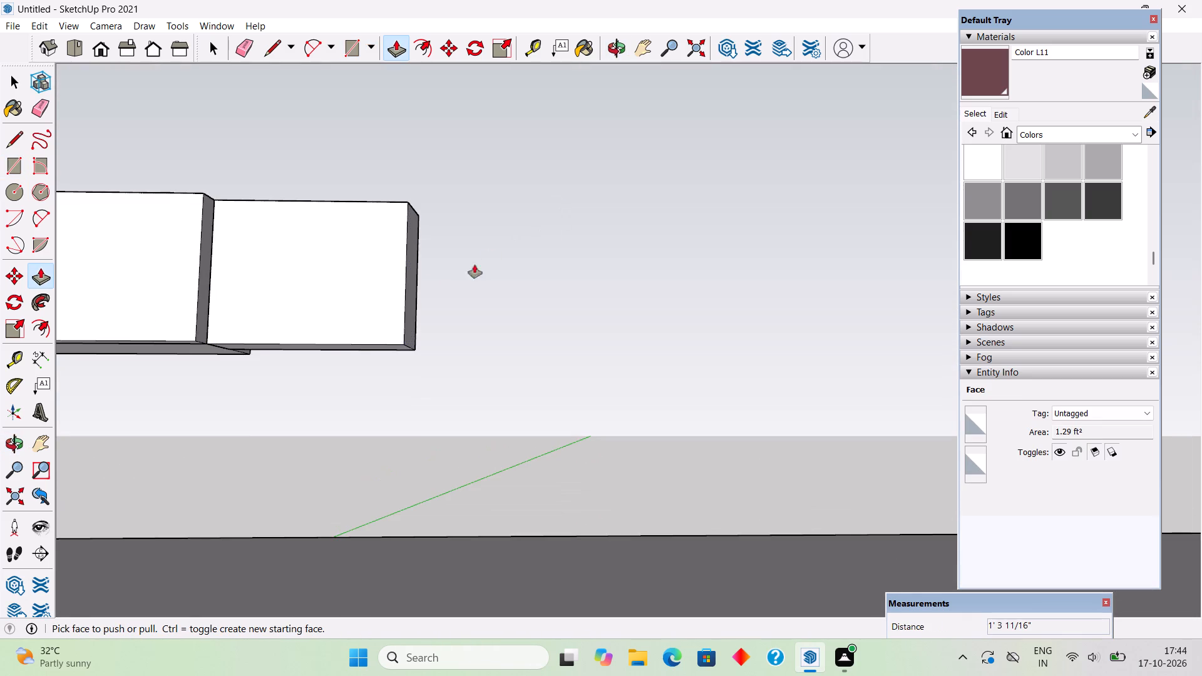
scroll(351, 342, "down", 3)
middle_click_drag(331, 354, 329, 208)
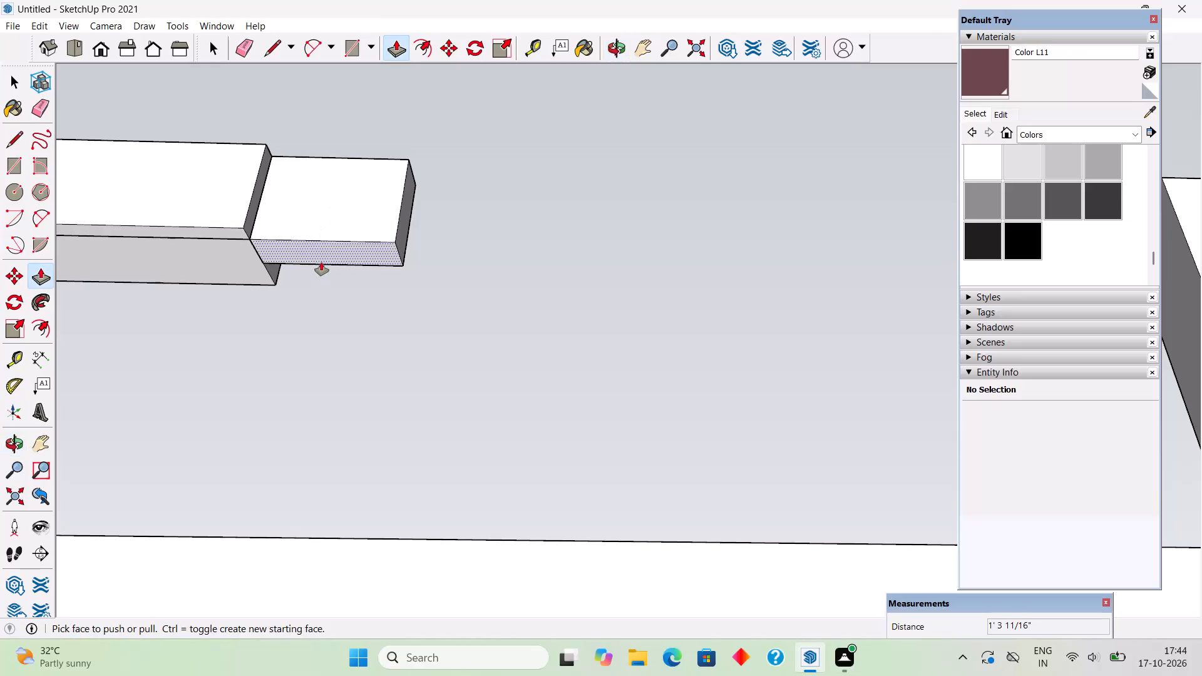
left_click(321, 262)
left_click(399, 543)
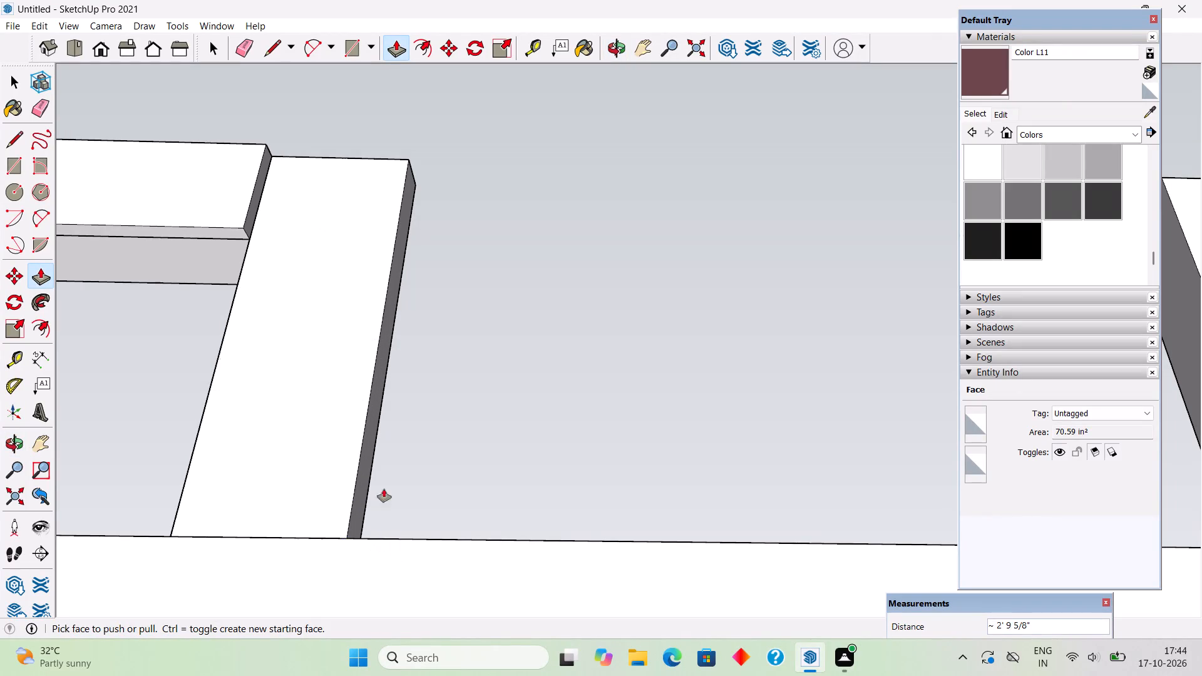
Widen the post about 6 7/16" behind the overhanging arm by extruding its narrow side face toward the opening.
middle_click_drag(195, 322, 483, 444)
left_click(362, 408)
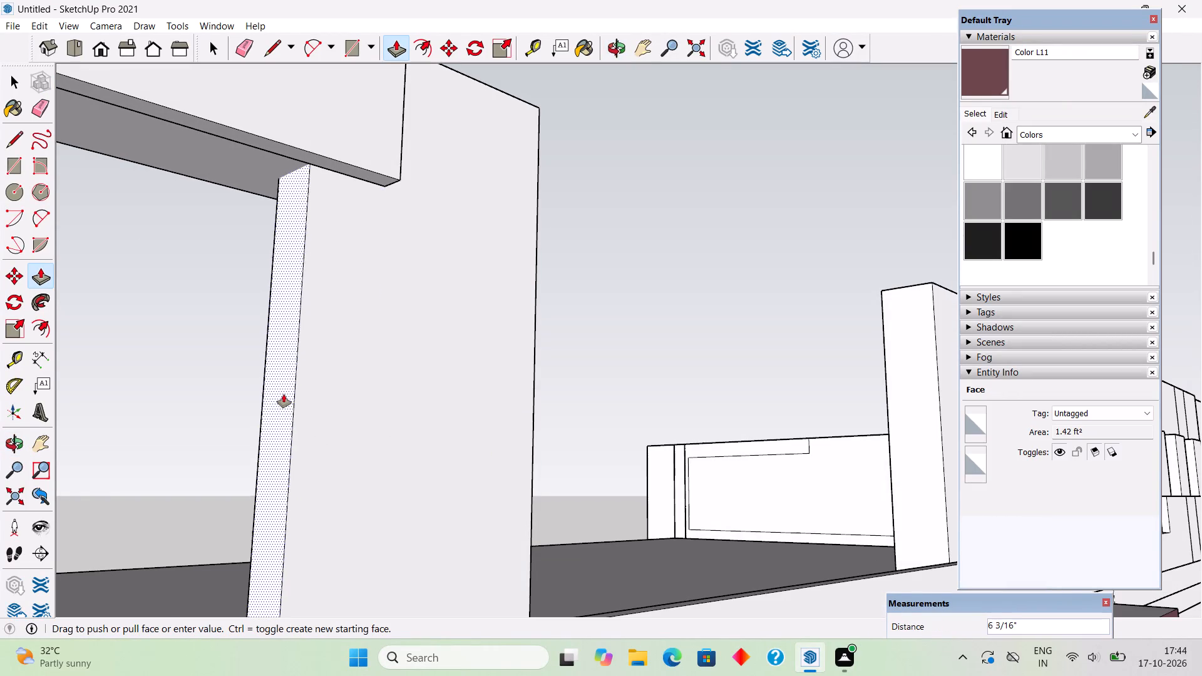
left_click(280, 396)
Raise the post's top face by 1' above the parapet arm.
scroll(294, 395, "down", 16)
middle_click_drag(286, 421, 234, 473)
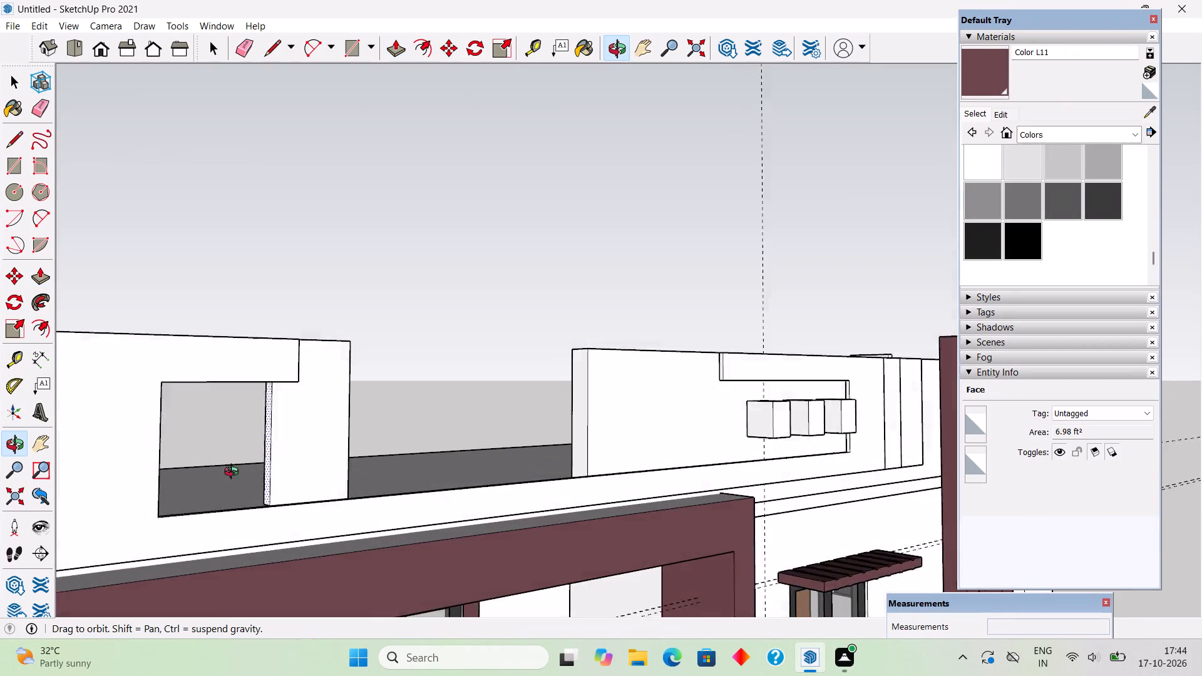
middle_click_drag(234, 473, 168, 516)
middle_click_drag(243, 412, 250, 578)
scroll(306, 551, "up", 4)
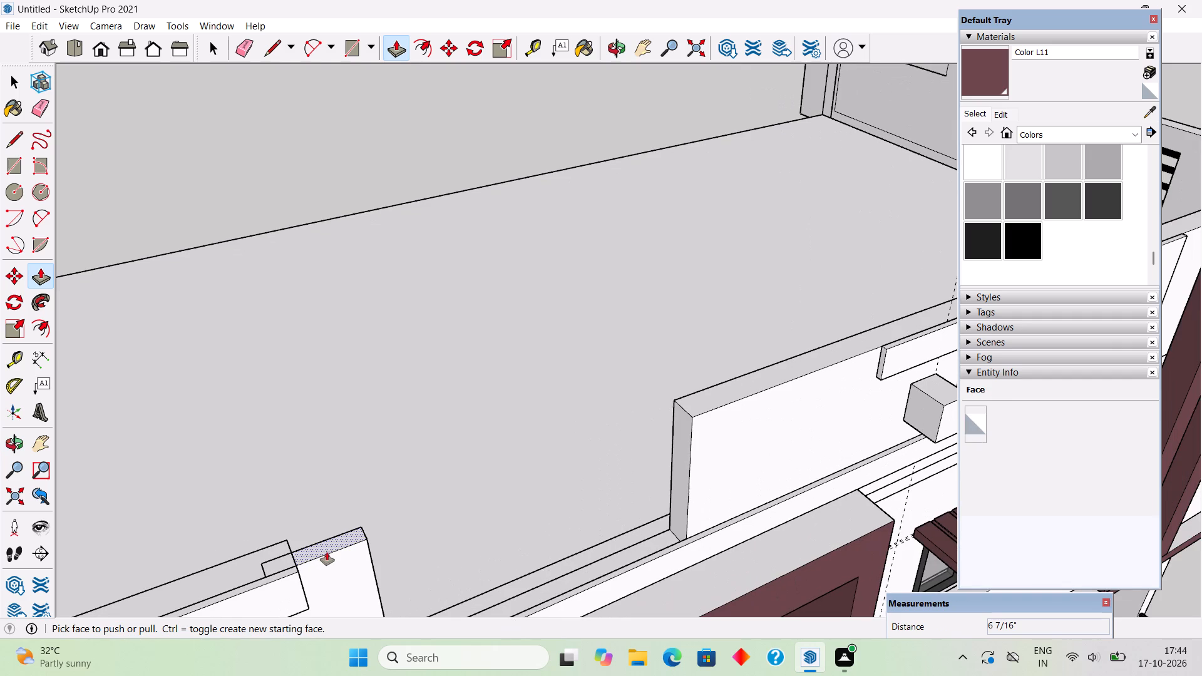
left_click(325, 547)
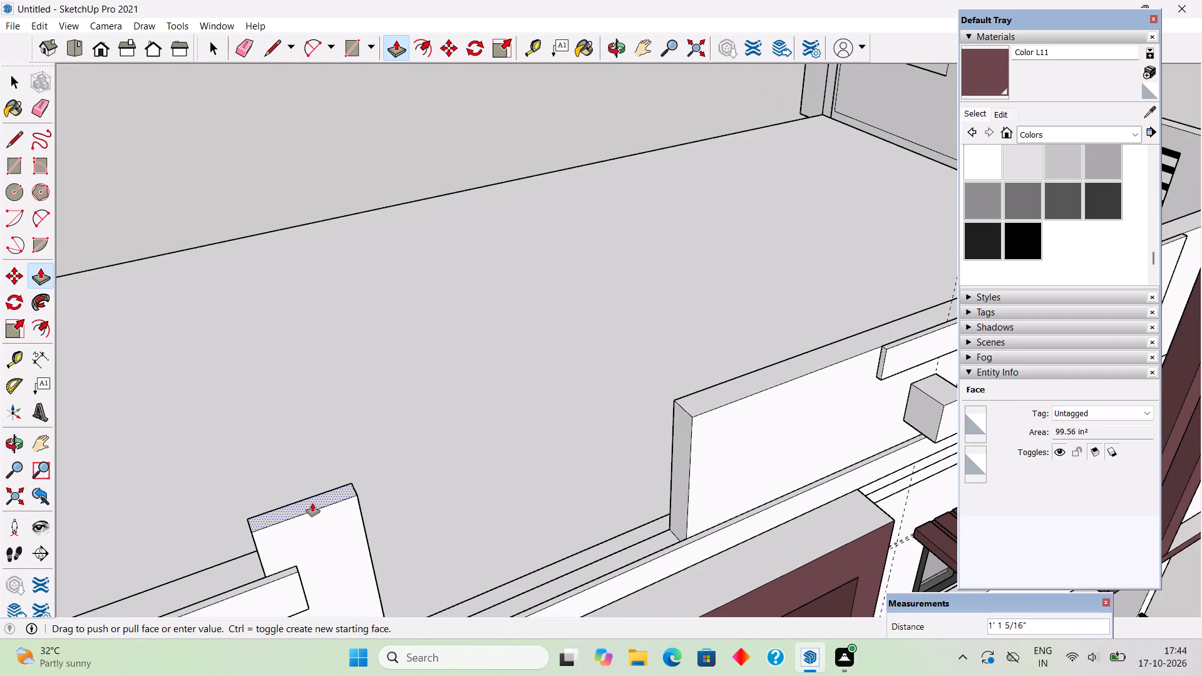
type("1'")
key("Return")
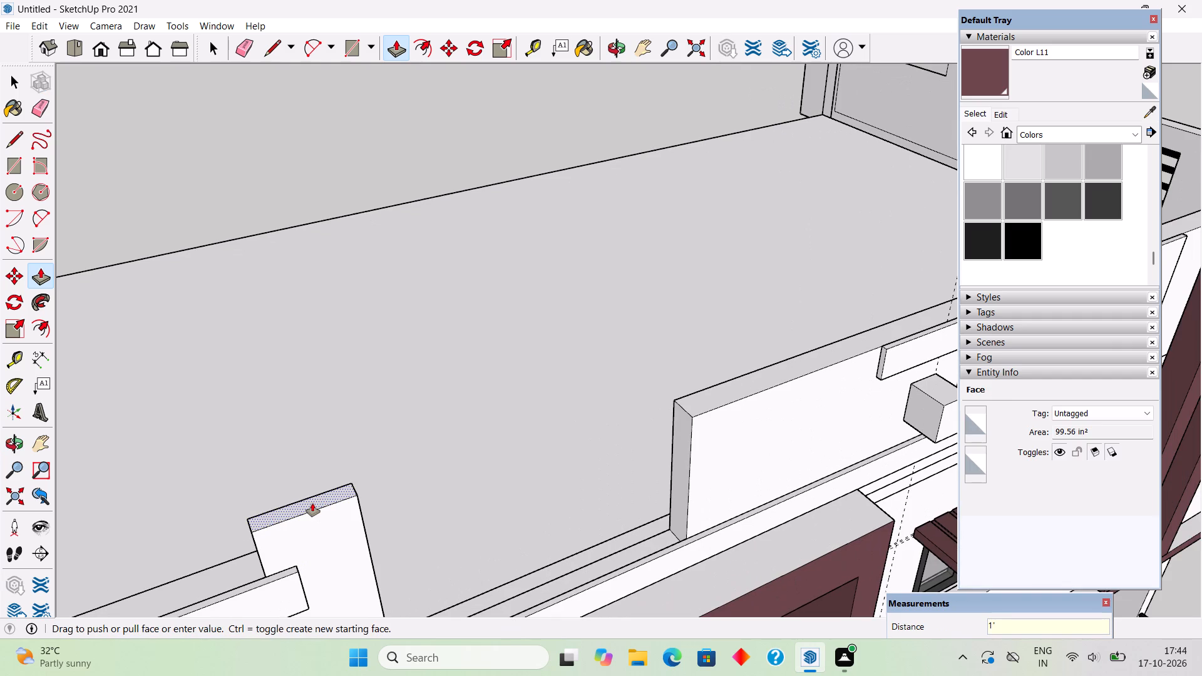
key("space")
left_click(209, 187)
Select the whole post and make it a group.
scroll(372, 558, "down", 5)
middle_click_drag(362, 548, 287, 375)
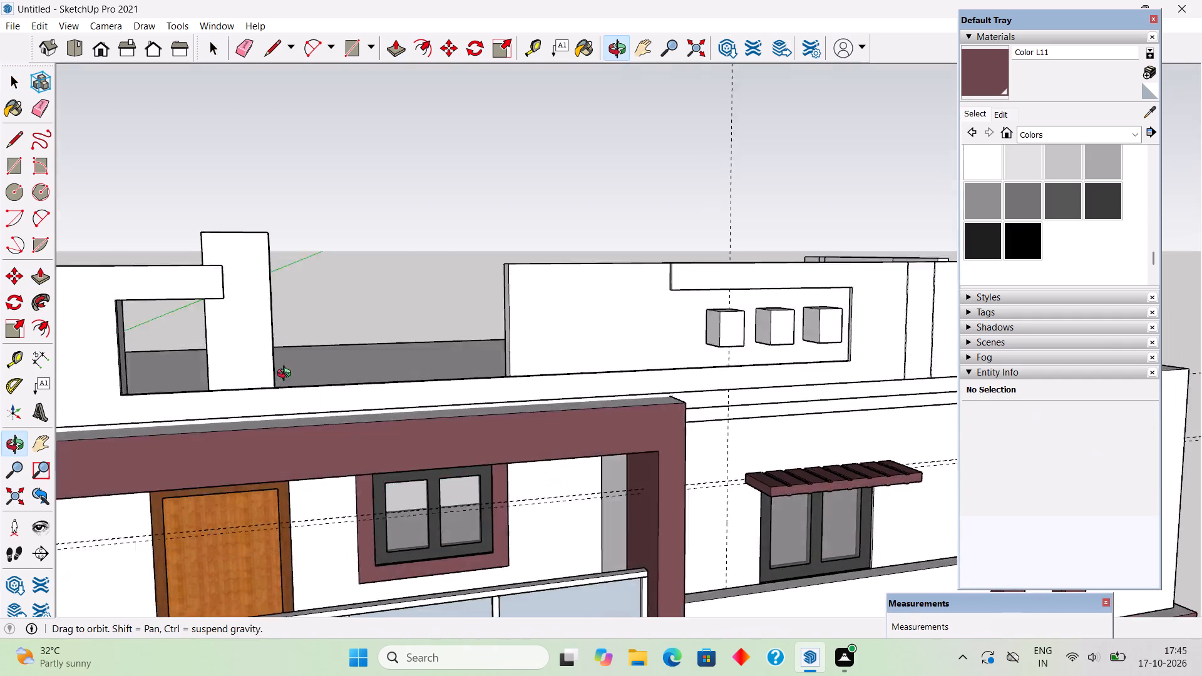
middle_click_drag(287, 375, 286, 374)
scroll(286, 374, "down", 3)
triple_click(248, 342)
right_click(248, 342)
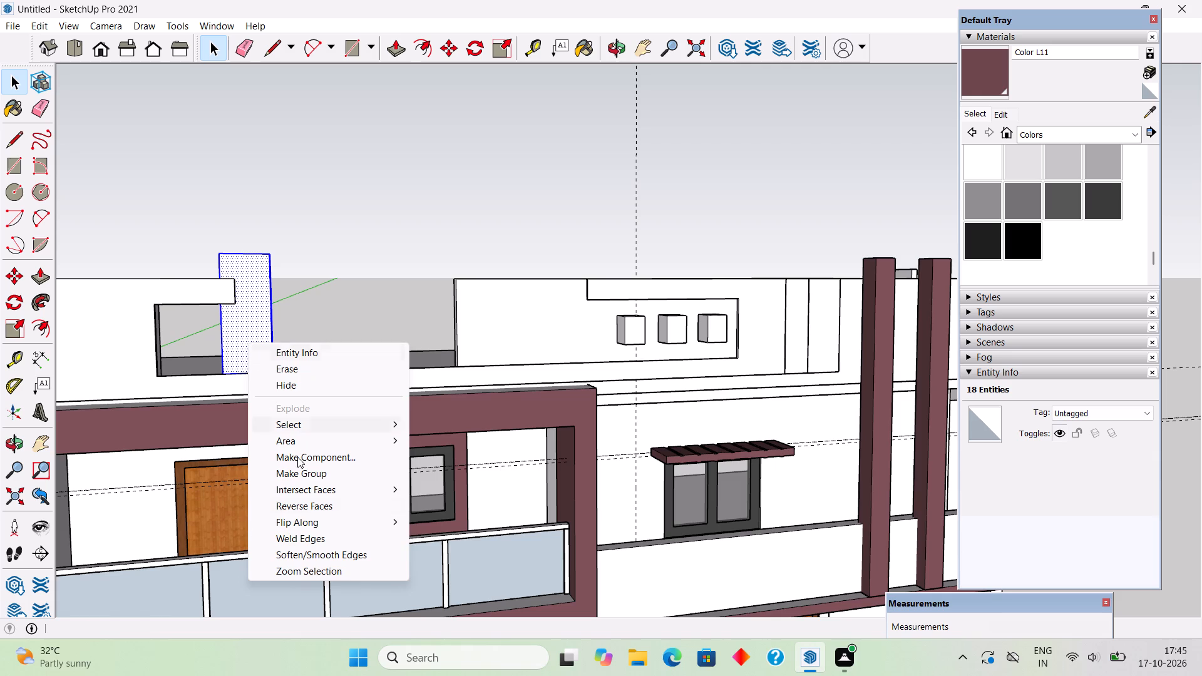
left_click(317, 473)
left_click(254, 185)
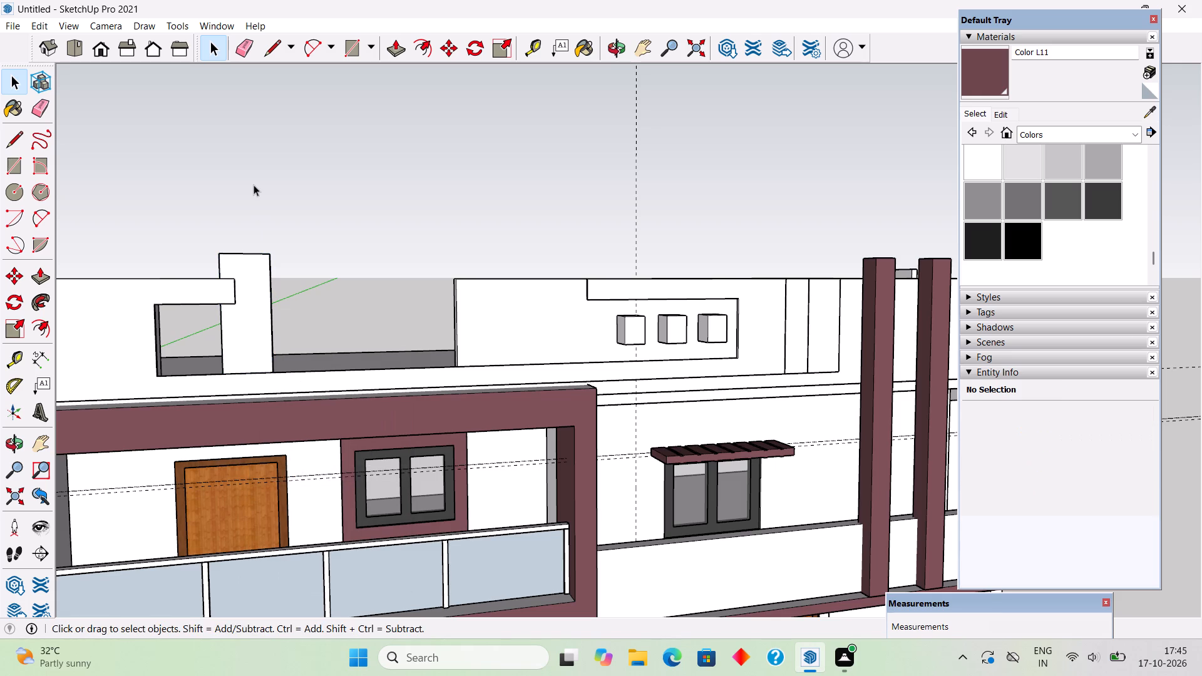
Draw a small circle near the bottom of the parapet opening's inner side face as a rail profile.
scroll(209, 213, "down", 9)
middle_click_drag(183, 314, 0, 396)
scroll(188, 237, "up", 10)
middle_click_drag(423, 273, 284, 309)
scroll(311, 252, "up", 10)
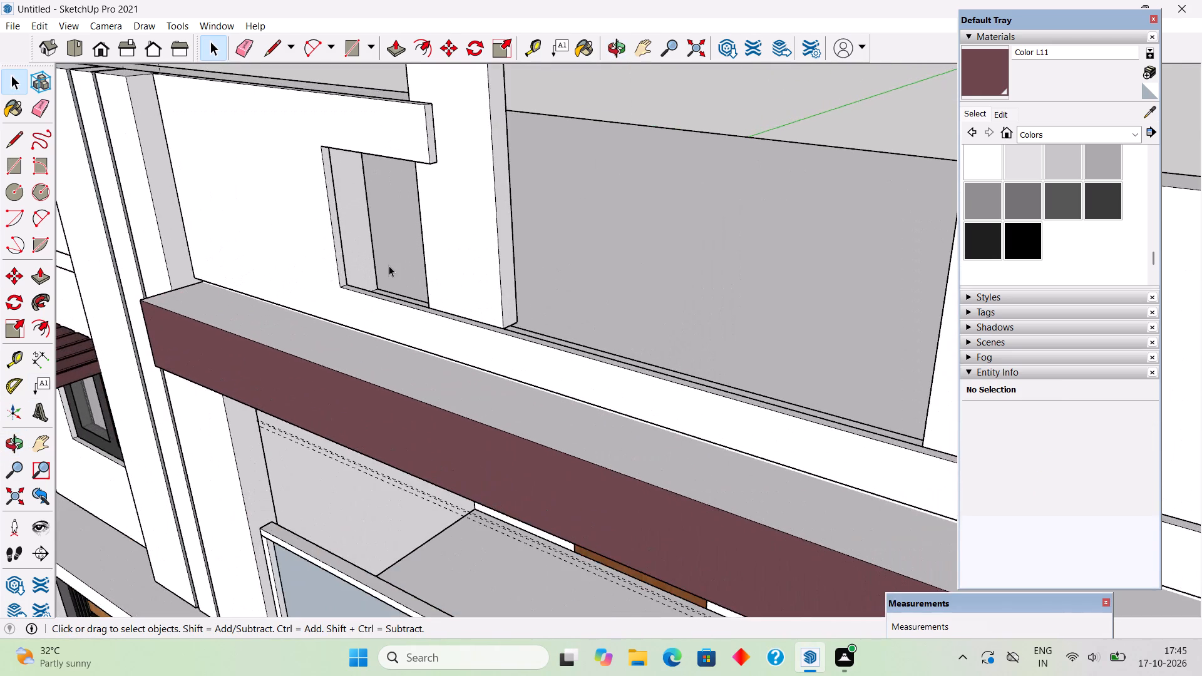
scroll(391, 264, "up", 1)
middle_click_drag(391, 264, 324, 287)
scroll(312, 287, "up", 6)
scroll(312, 287, "down", 3)
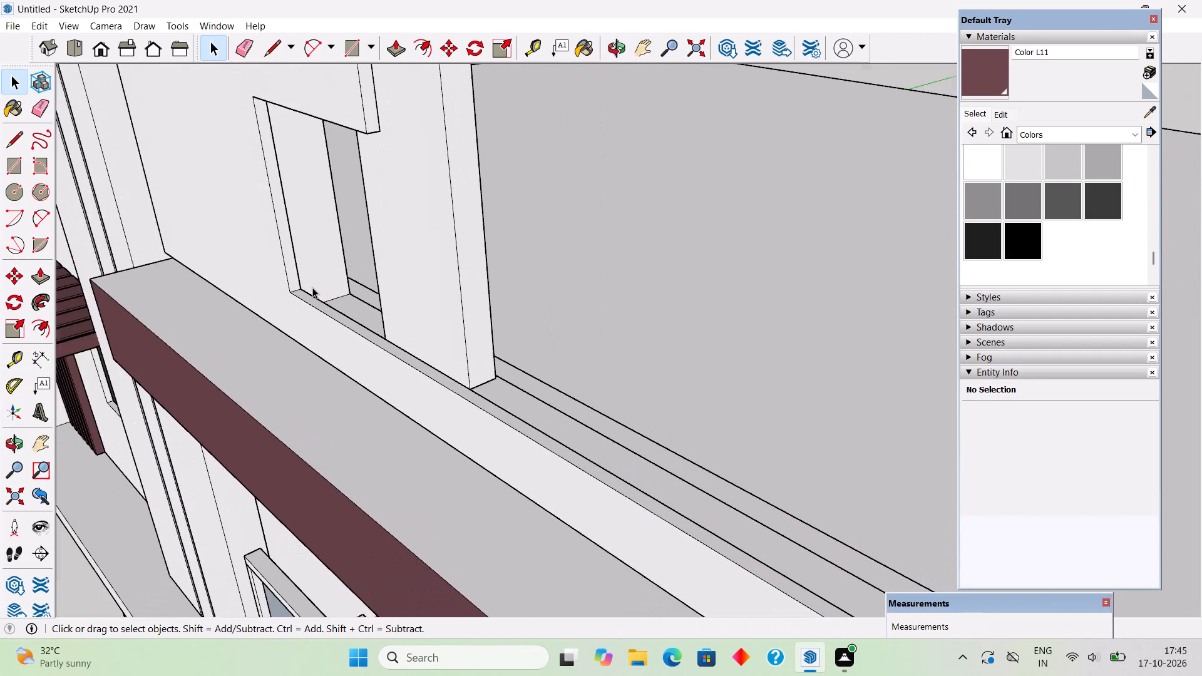
scroll(312, 287, "down", 4)
scroll(312, 279, "up", 3)
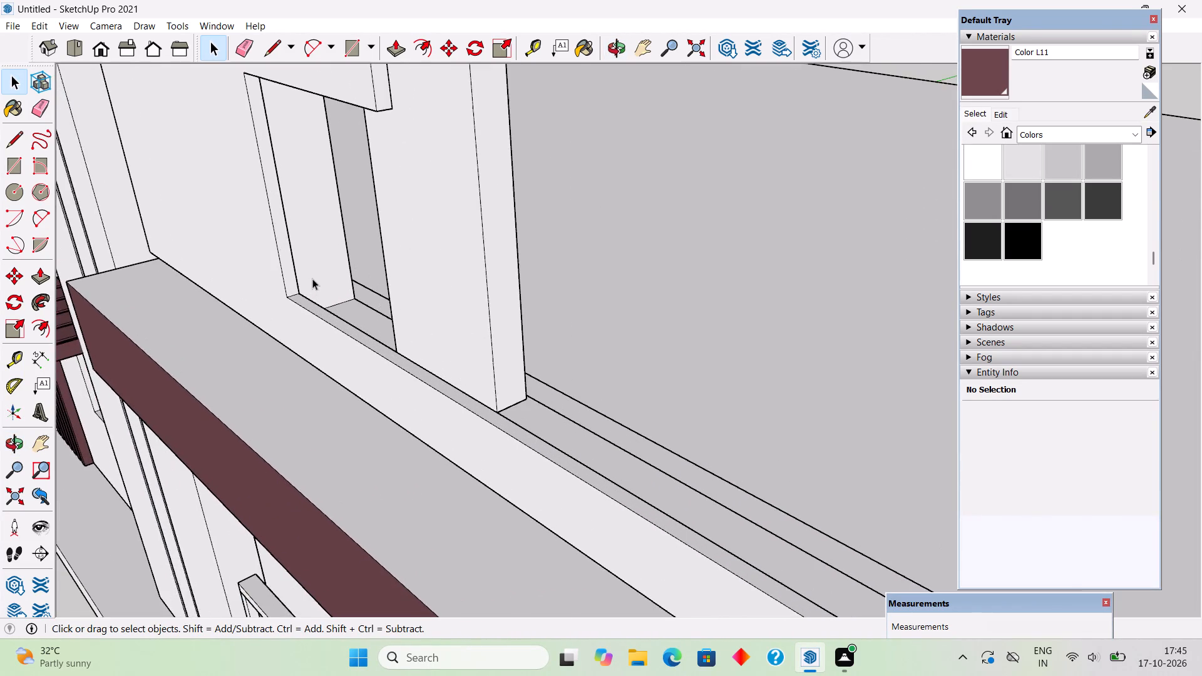
scroll(312, 279, "up", 3)
middle_click_drag(308, 301, 262, 314)
scroll(280, 287, "up", 8)
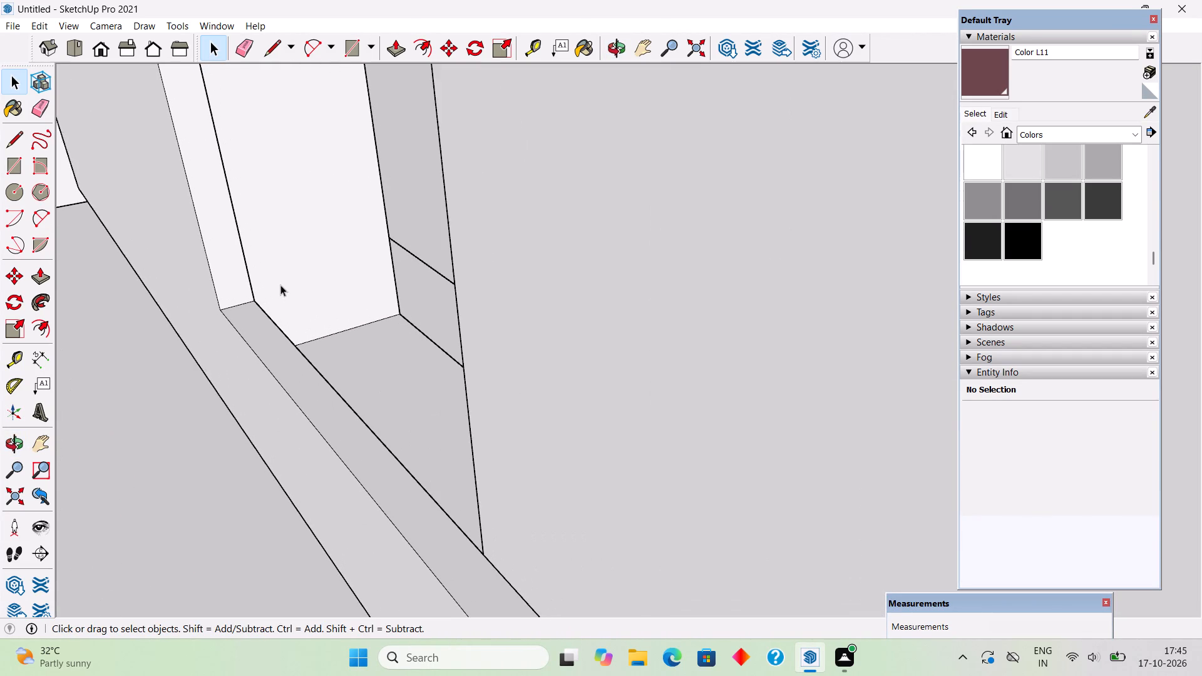
scroll(280, 285, "up", 1)
key("c")
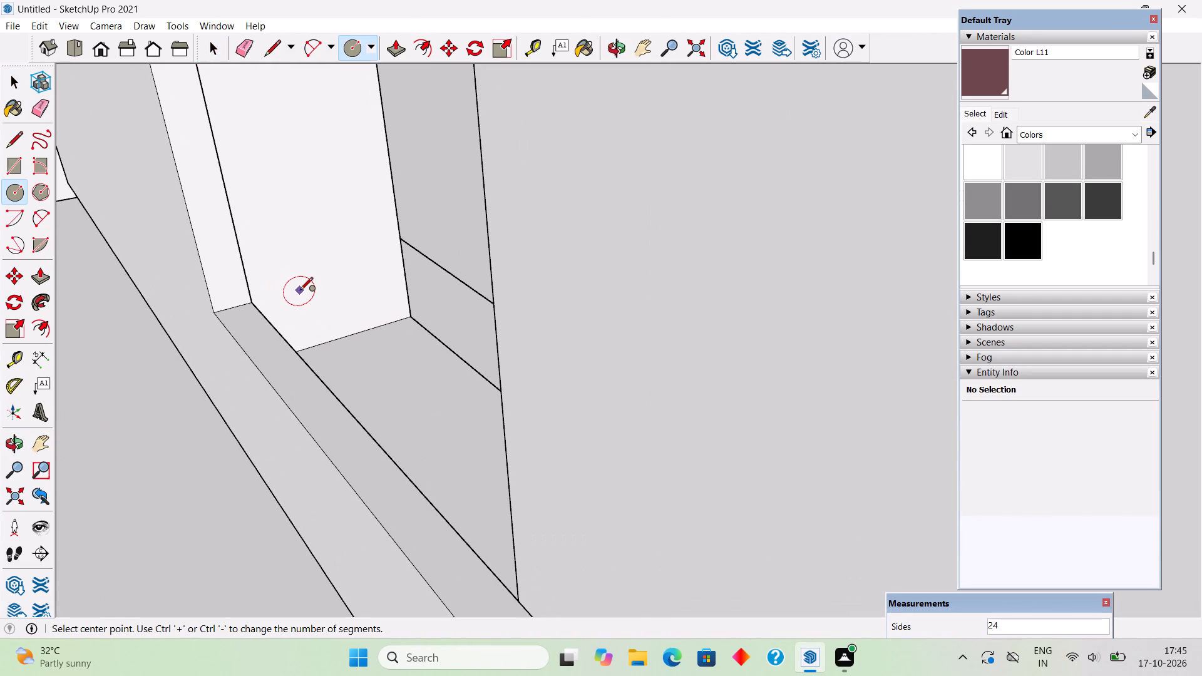
left_click(302, 289)
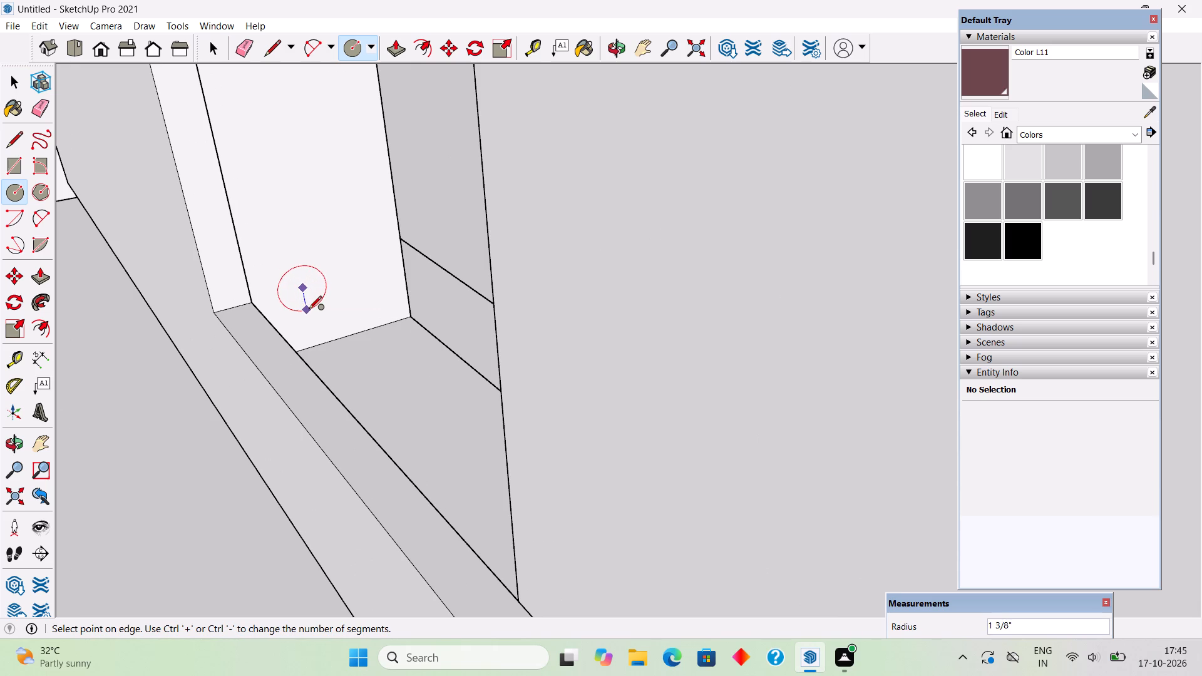
left_click(305, 303)
Extrude the circle about 11' 7" through the post to the facing parapet wall to form a horizontal rail.
key("p")
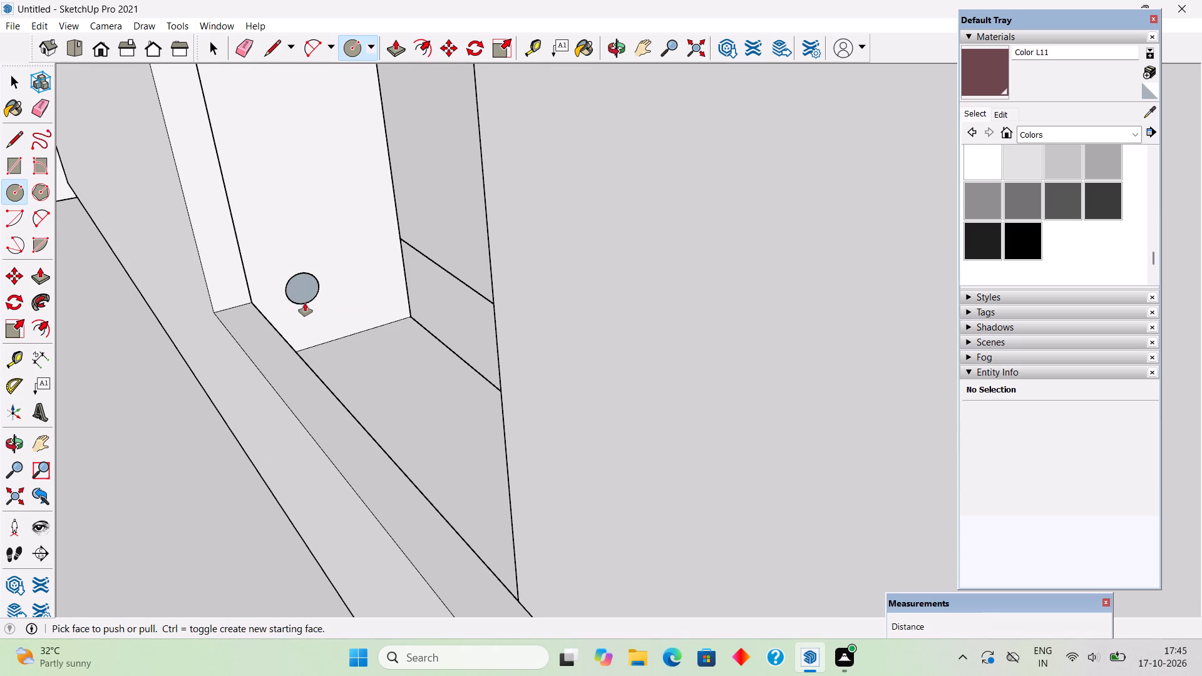
left_click(298, 289)
scroll(374, 341, "down", 7)
scroll(374, 341, "up", 1)
scroll(475, 414, "down", 5)
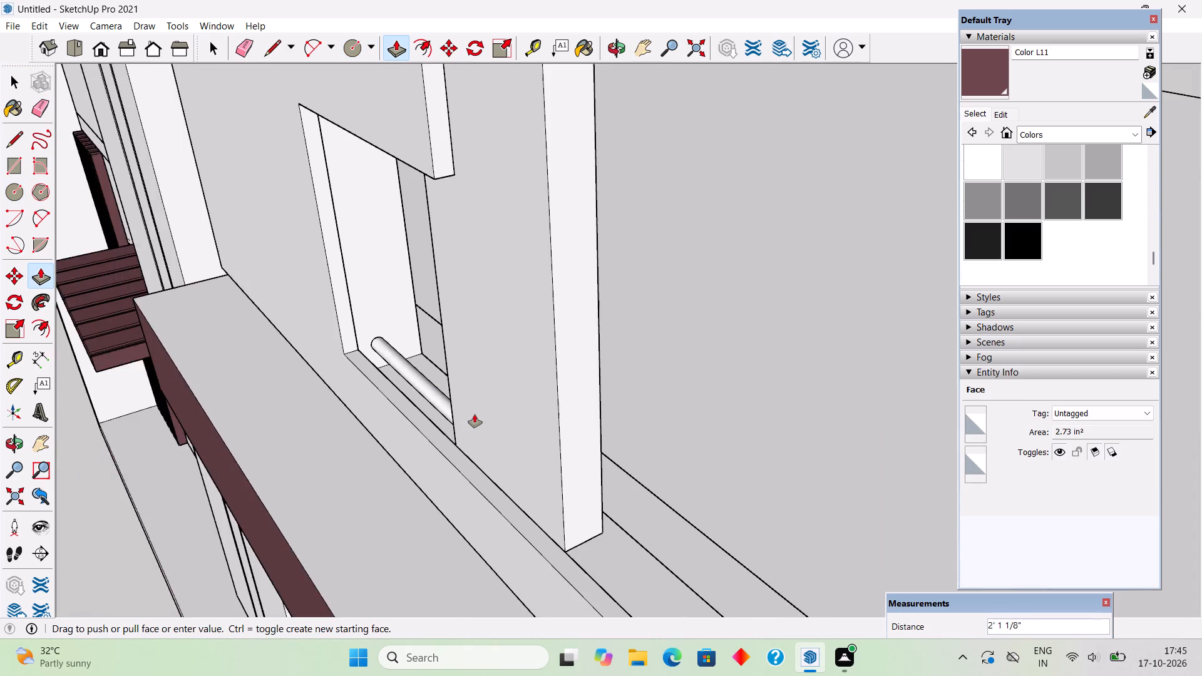
scroll(475, 414, "down", 13)
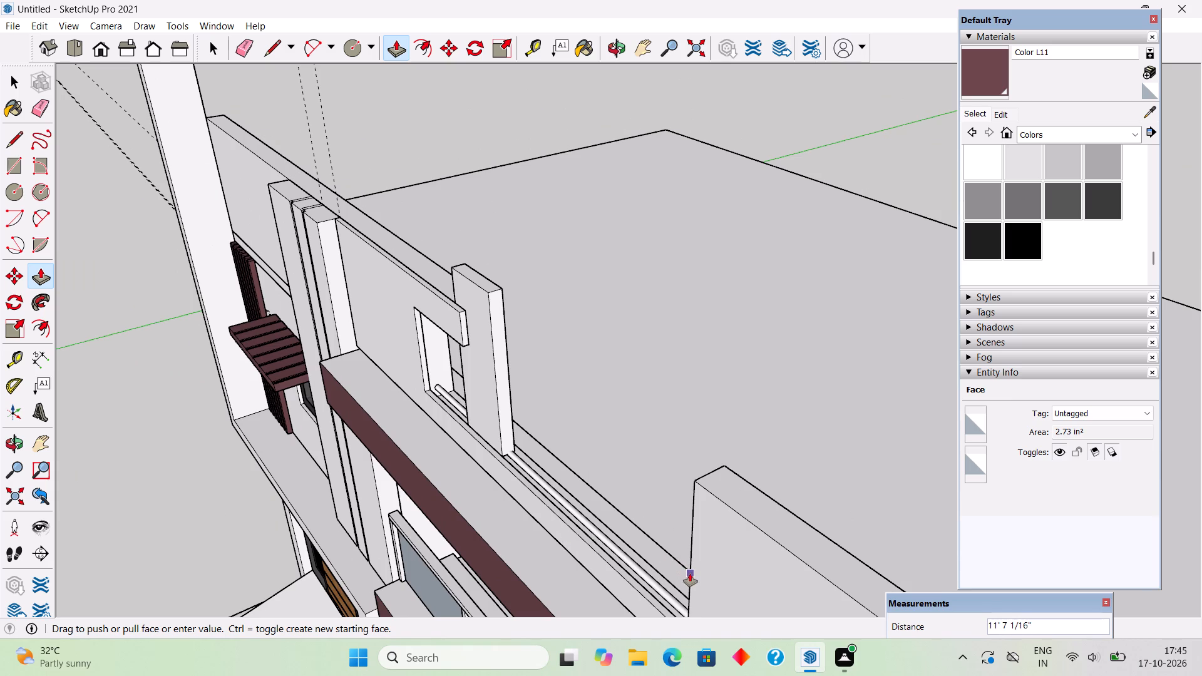
left_click(690, 573)
key("space")
Select the entire round rail and make it a group.
scroll(590, 403, "down", 6)
scroll(598, 573, "up", 3)
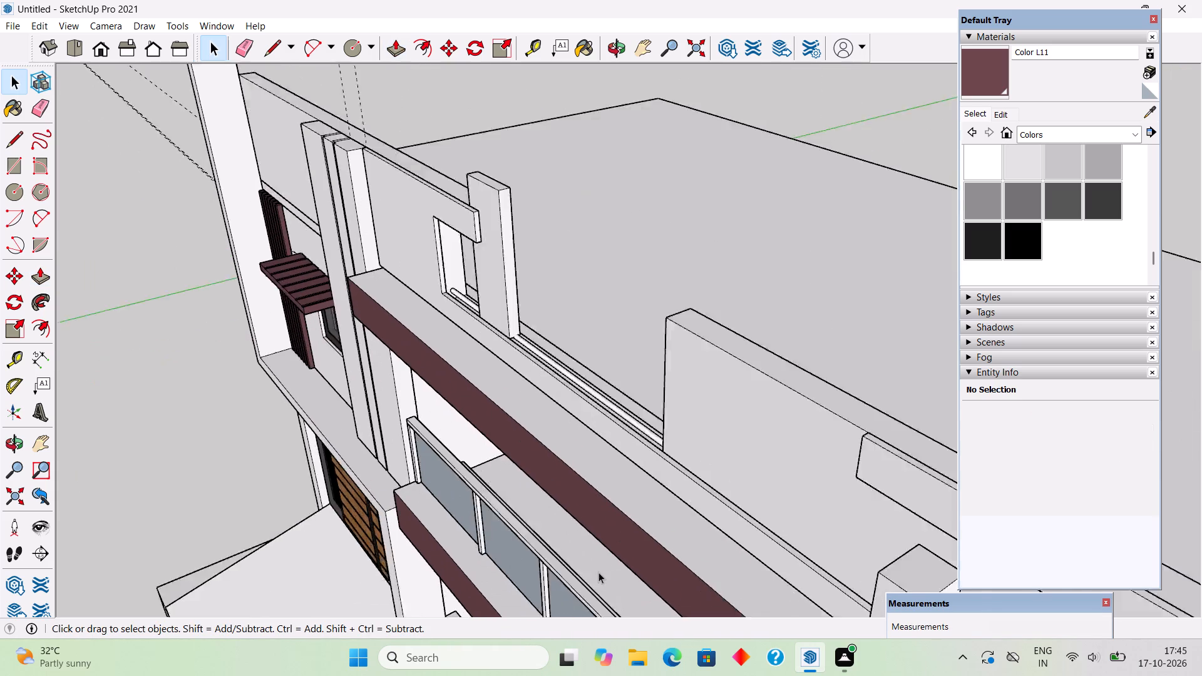
scroll(598, 572, "up", 8)
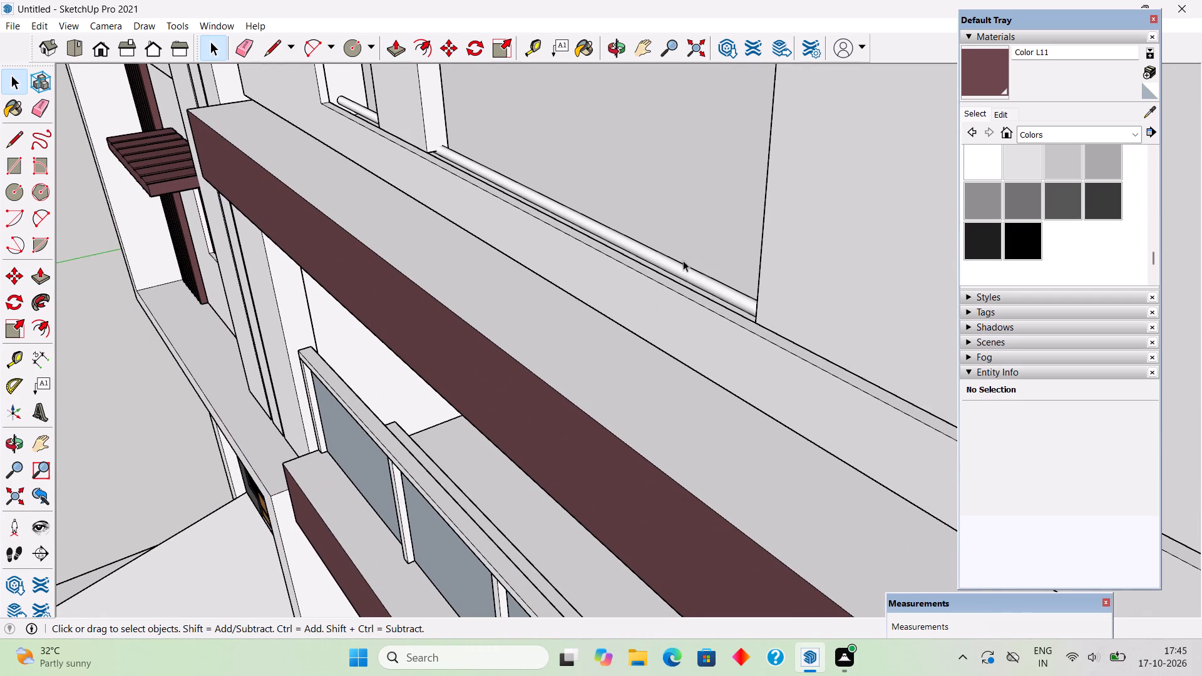
triple_click(681, 271)
right_click(681, 271)
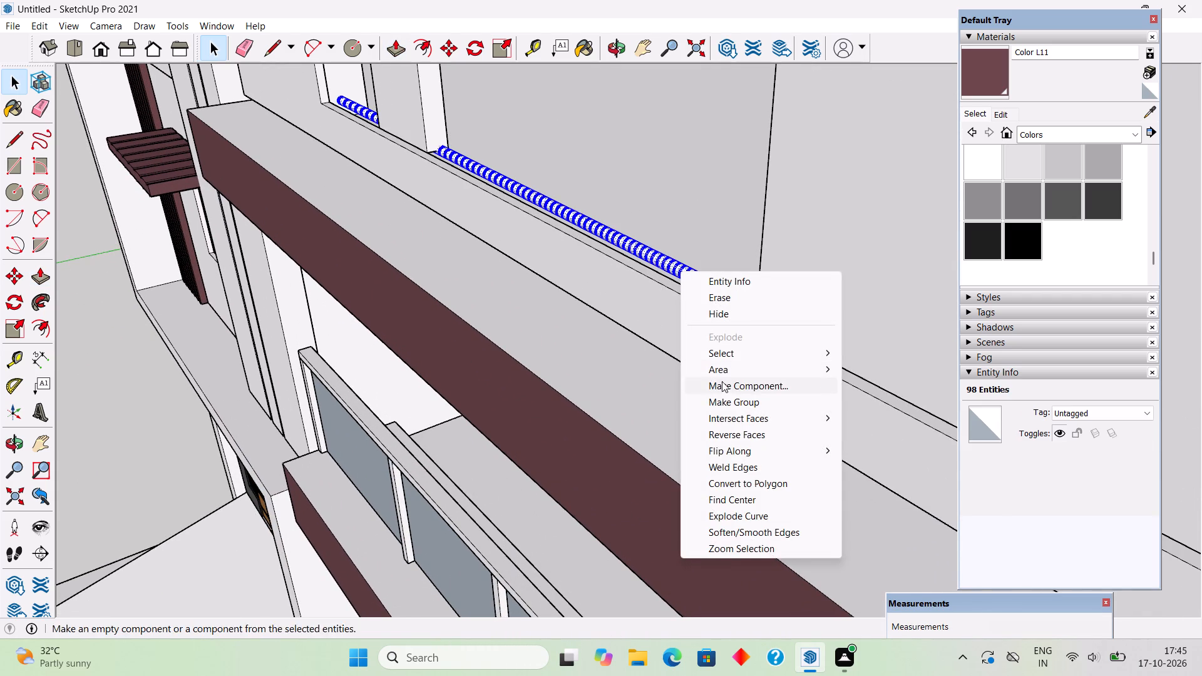
left_click(726, 400)
Copy the grouped round rail vertically upward at 8" spacing, making five copies to fill the parapet opening.
scroll(726, 395, "down", 6)
middle_click_drag(631, 369, 808, 367)
scroll(808, 367, "down", 2)
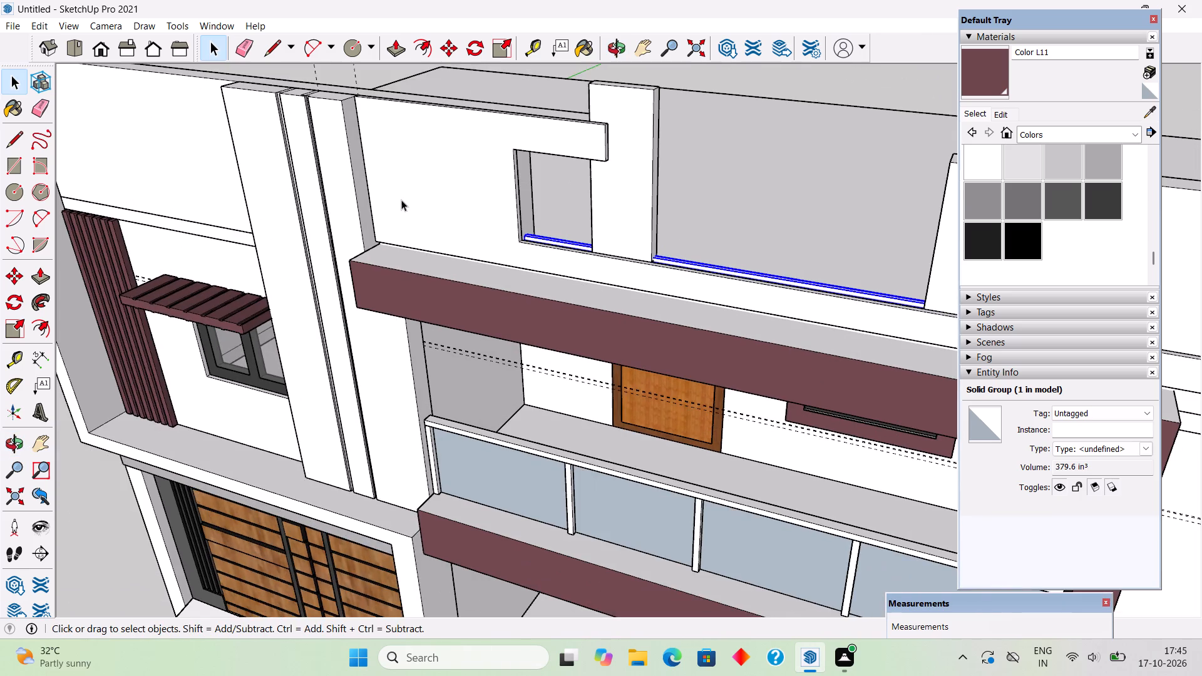
scroll(546, 223, "up", 4)
scroll(555, 274, "up", 9)
middle_click_drag(506, 271, 456, 288)
key("m")
left_click(523, 258)
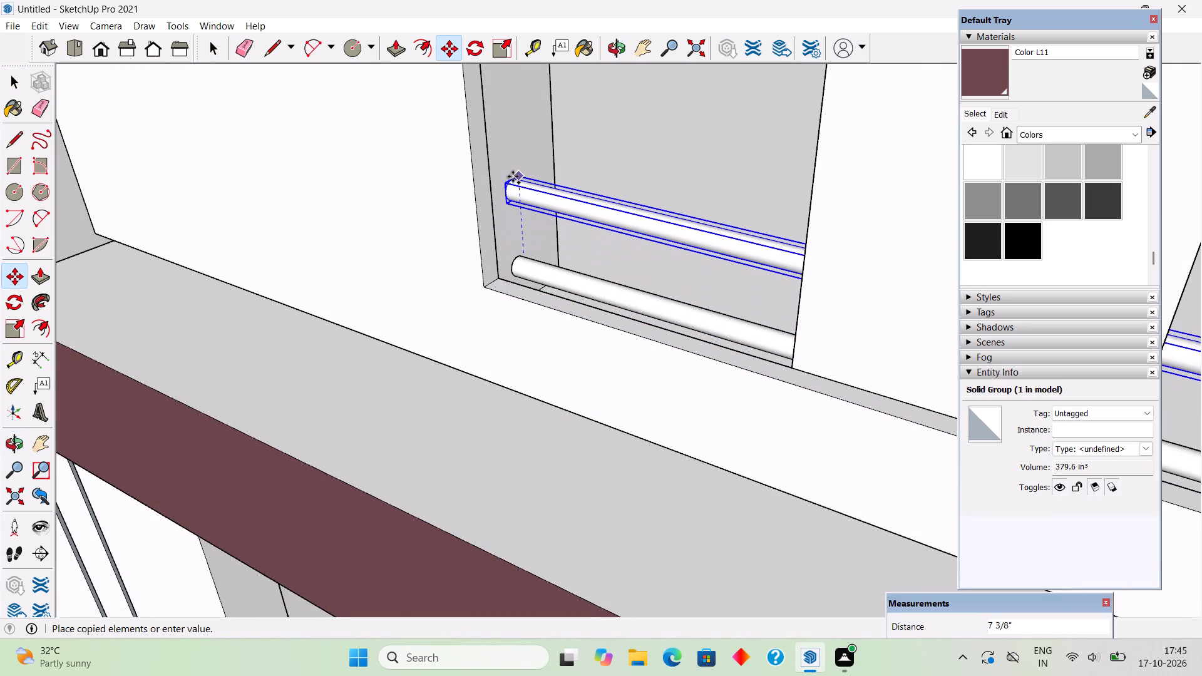
type("8\"")
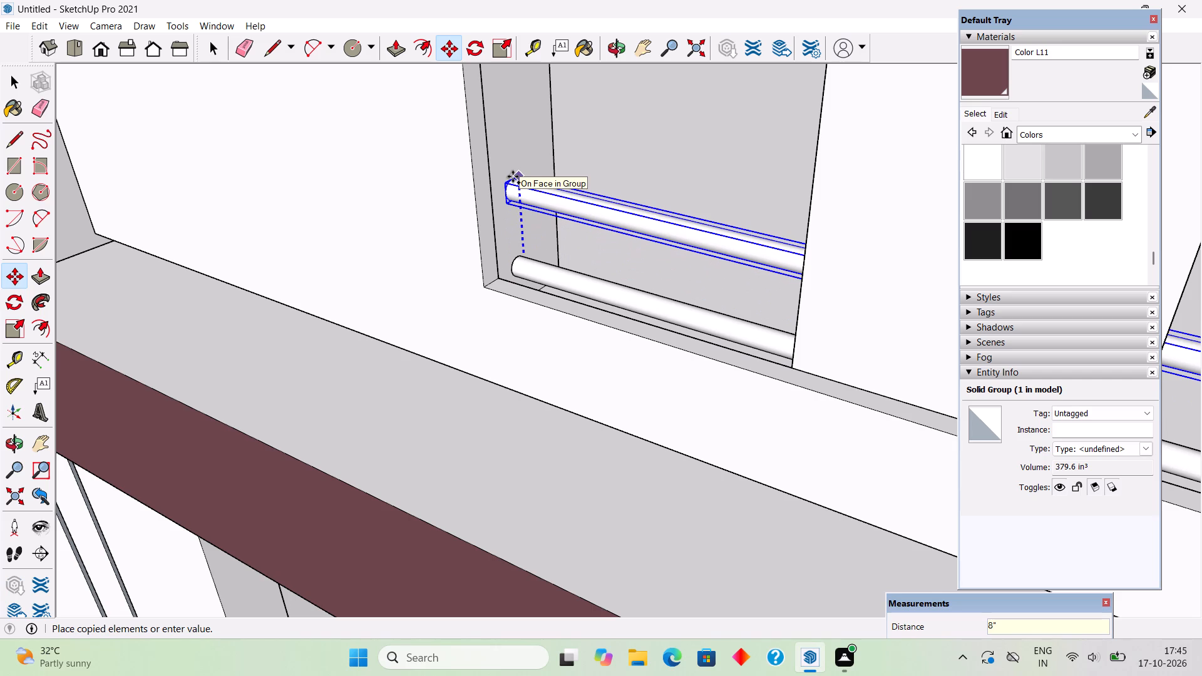
key("Return")
type("x5")
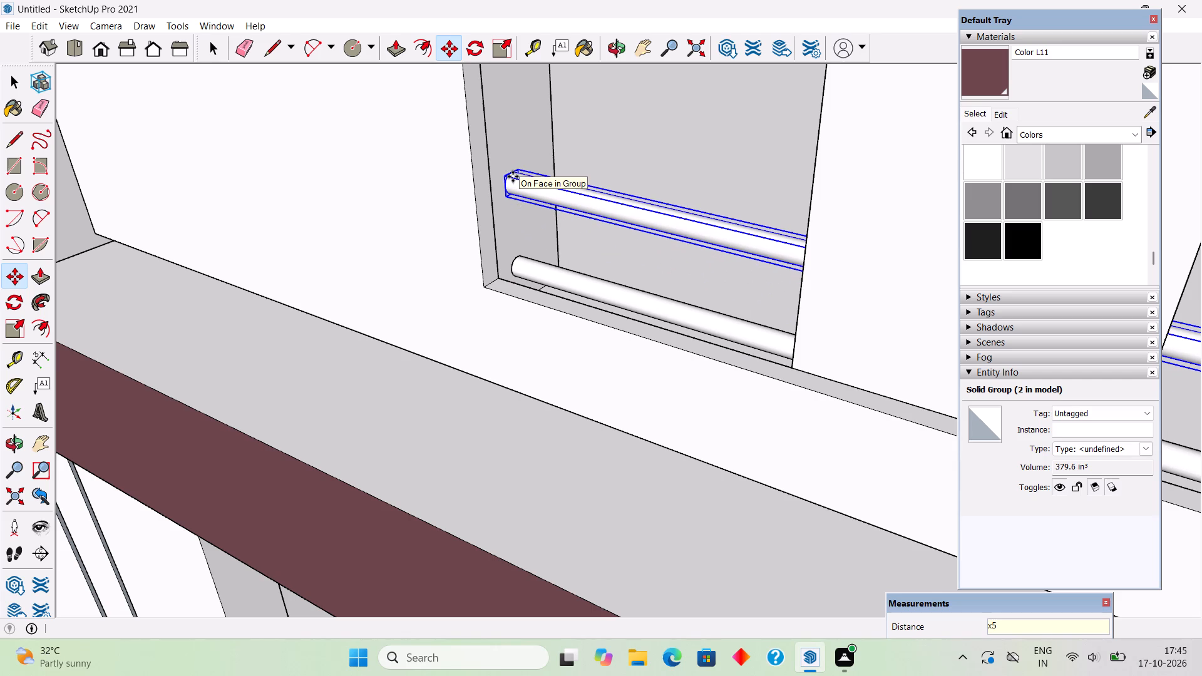
key("Return")
Move the uppermost rail visible in the small opening beside the post down about 3/4".
scroll(513, 177, "down", 7)
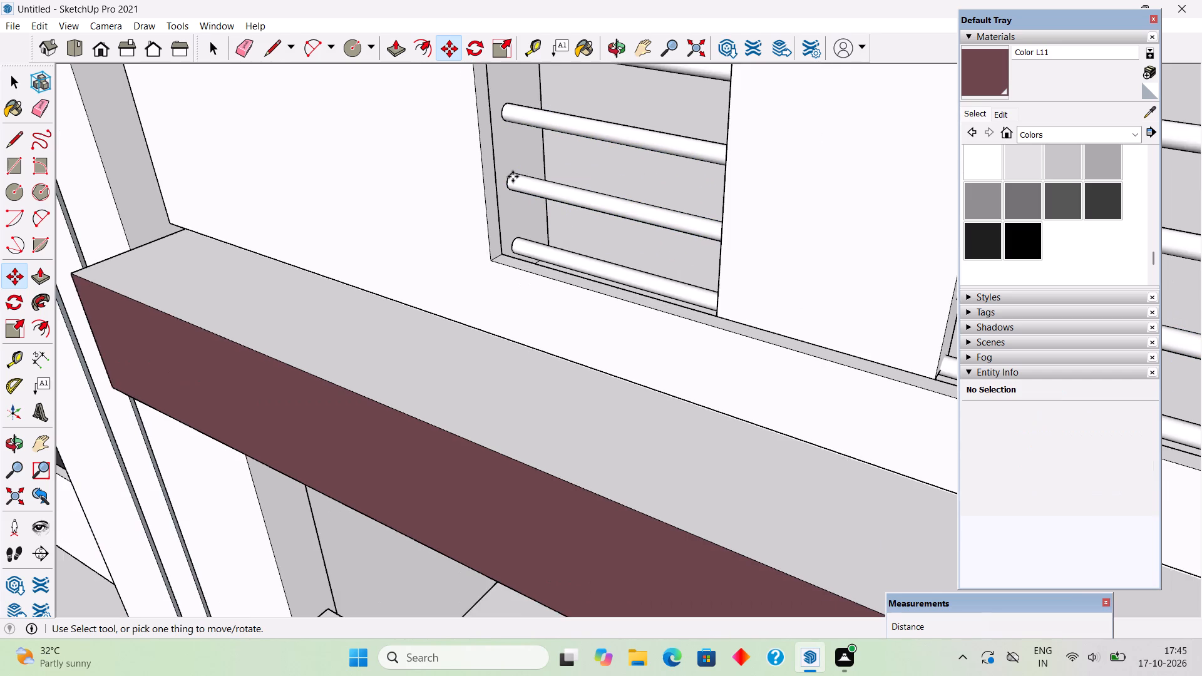
scroll(513, 177, "down", 13)
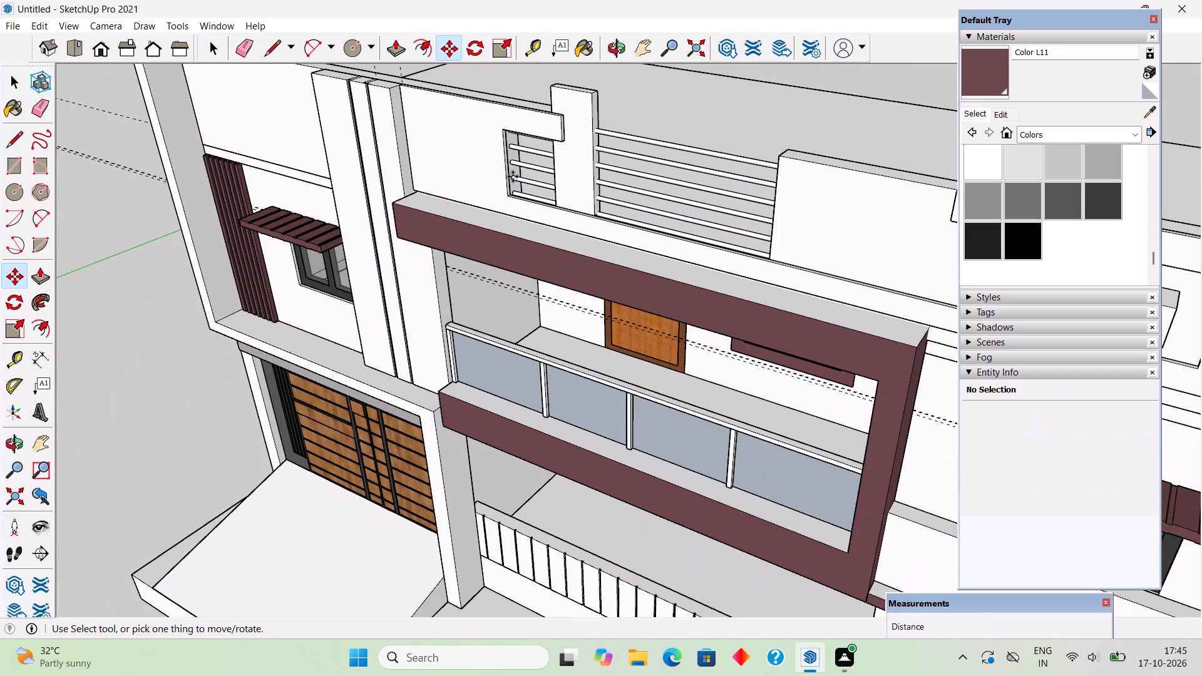
scroll(513, 177, "down", 5)
middle_click_drag(578, 195, 746, 105)
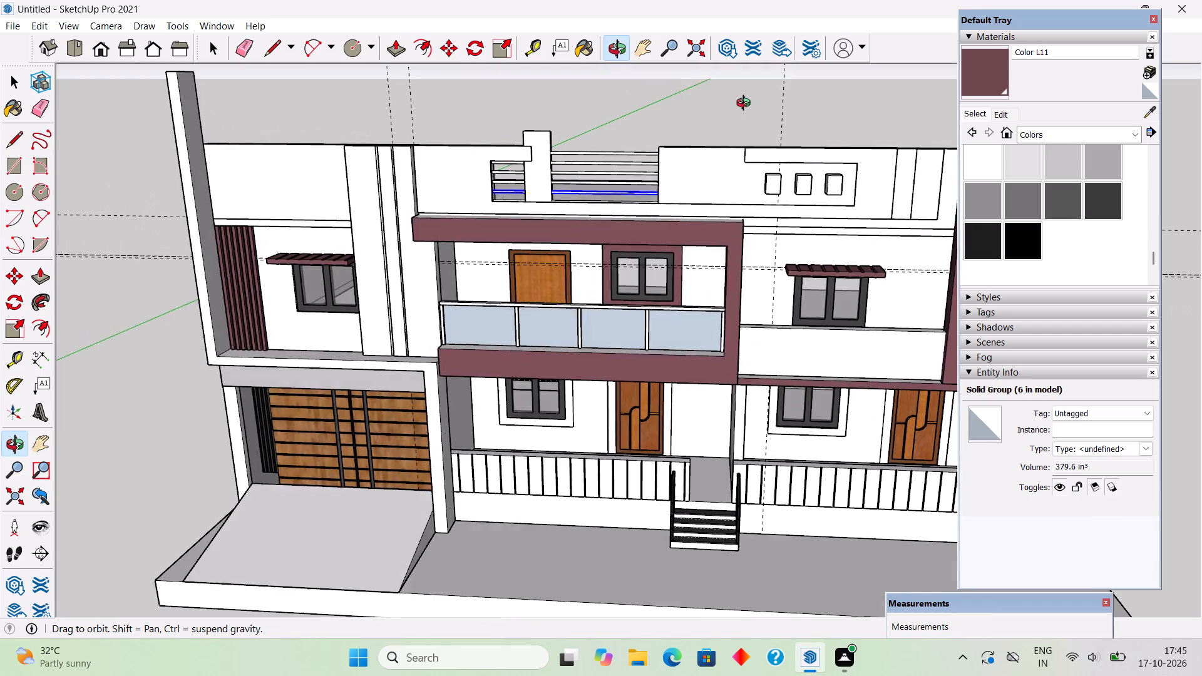
middle_click_drag(746, 105, 752, 101)
key("space")
scroll(505, 173, "up", 6)
middle_click_drag(486, 113, 485, 81)
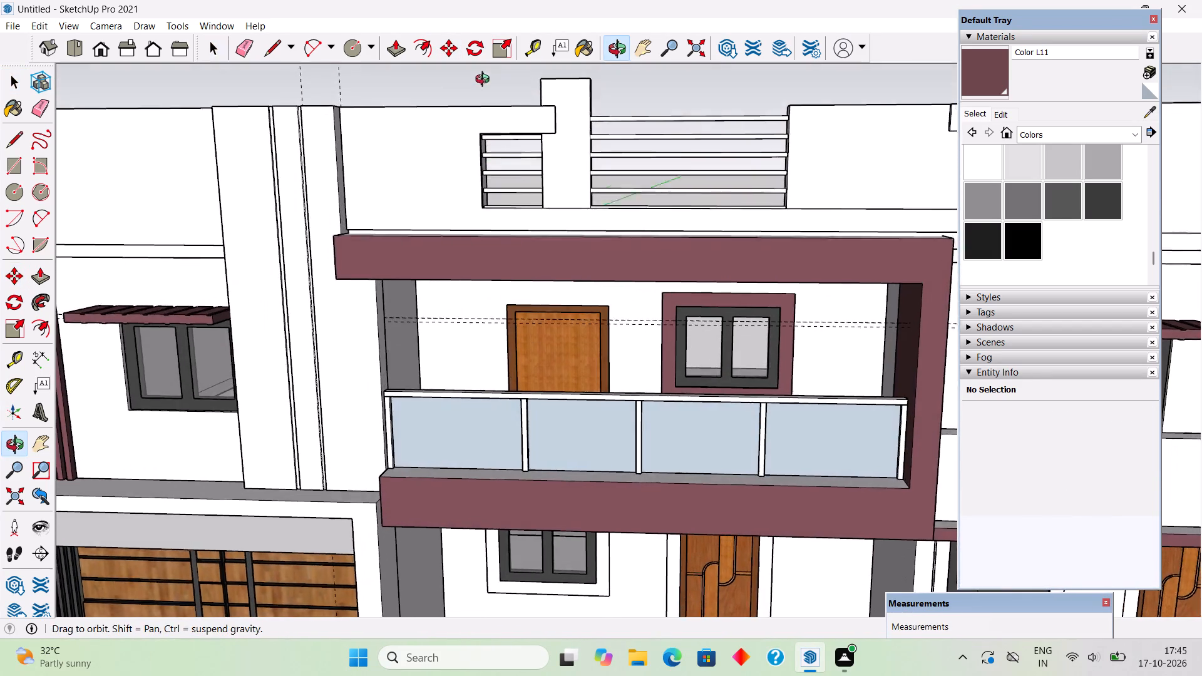
middle_click_drag(485, 81, 486, 79)
scroll(513, 139, "up", 9)
left_click(516, 130)
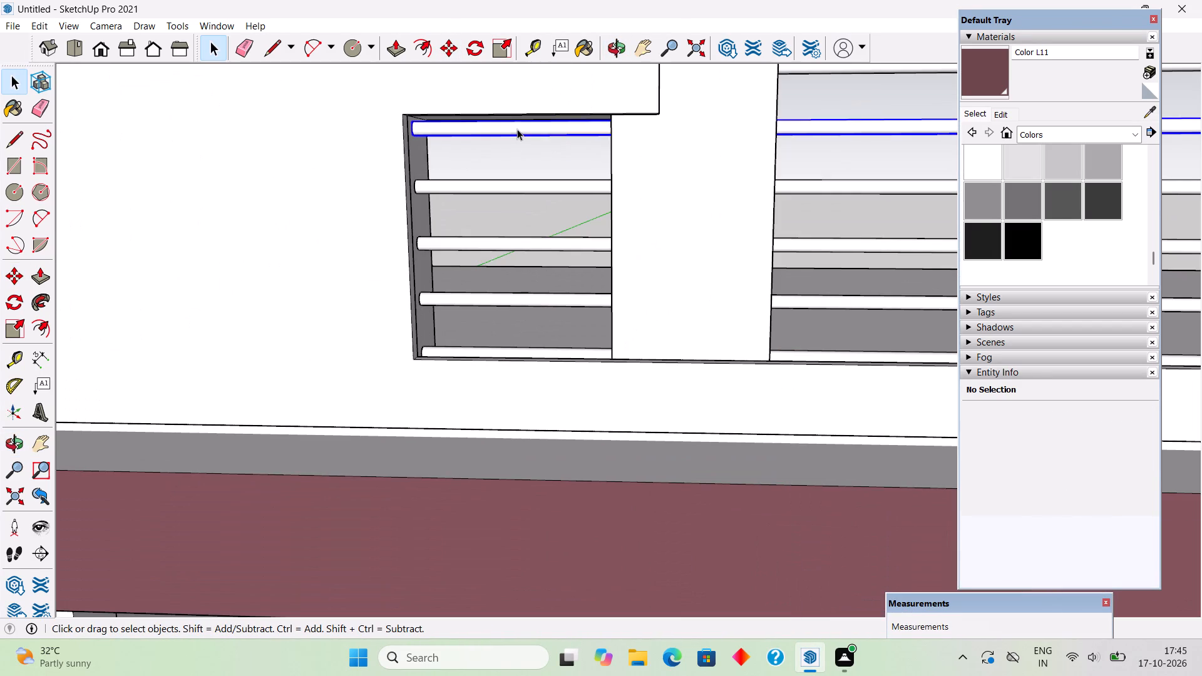
scroll(517, 129, "up", 6)
scroll(374, 166, "up", 2)
key("m")
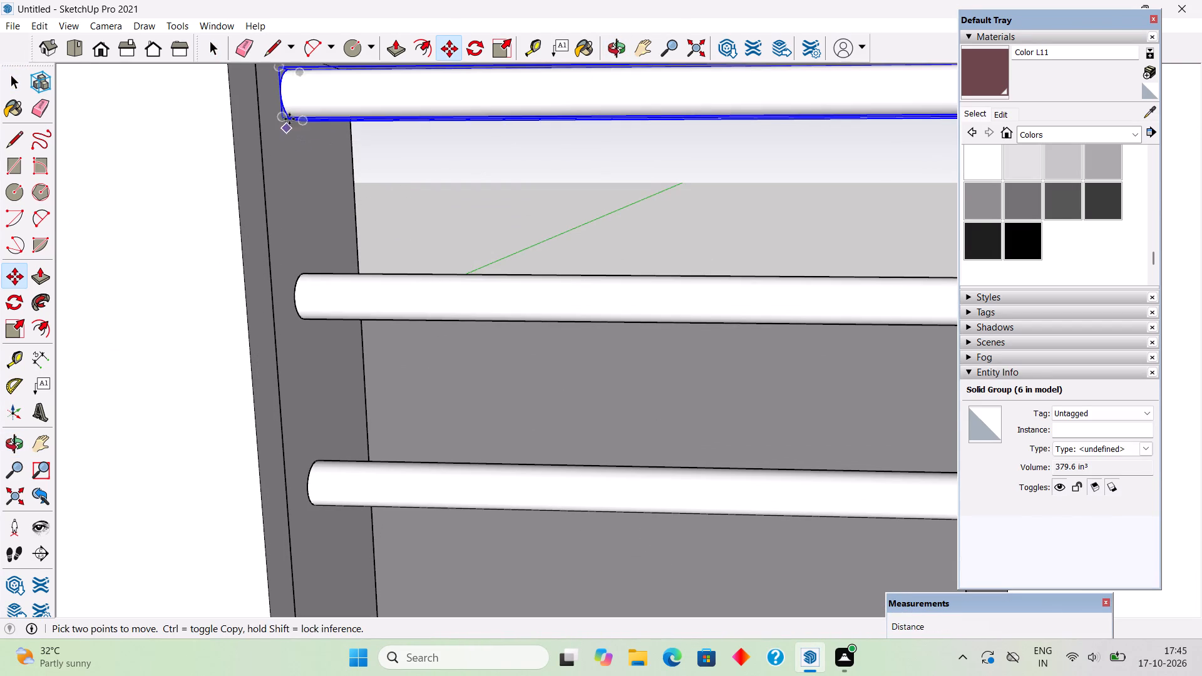
left_click(290, 117)
left_click(292, 137)
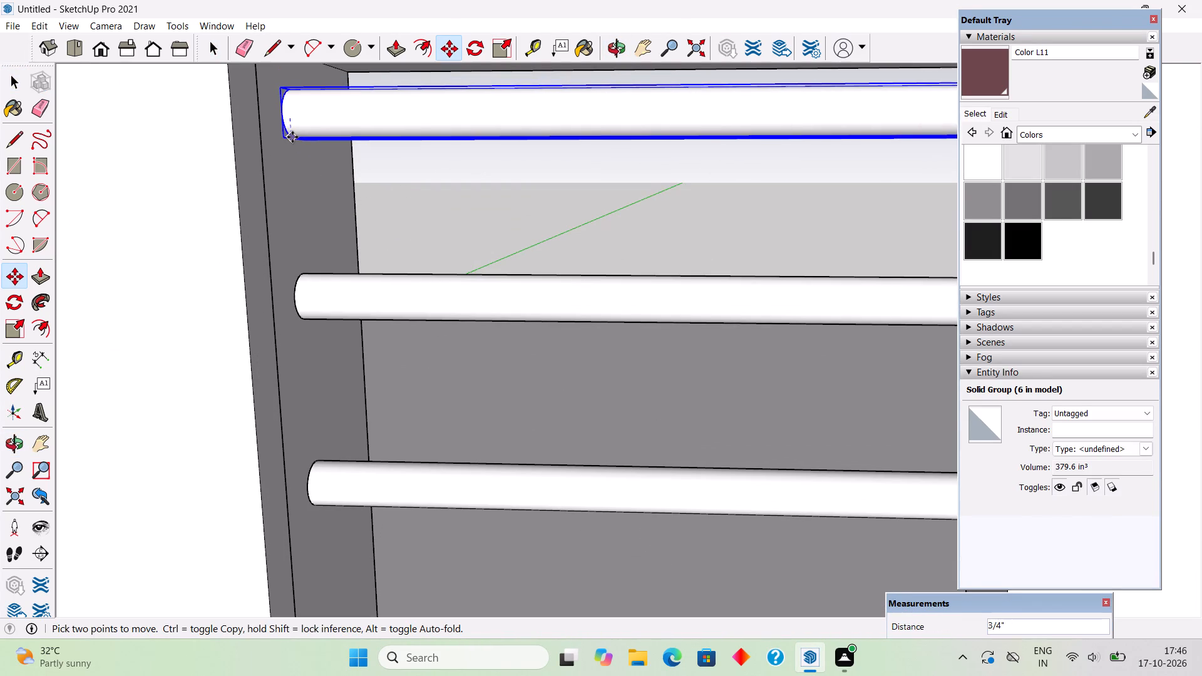
scroll(292, 137, "down", 8)
key("space")
left_click(475, 187)
Draw a rectangle about 10' 7" by 1' 2" across the upper wall above the maroon vertical slats and window.
scroll(475, 187, "down", 11)
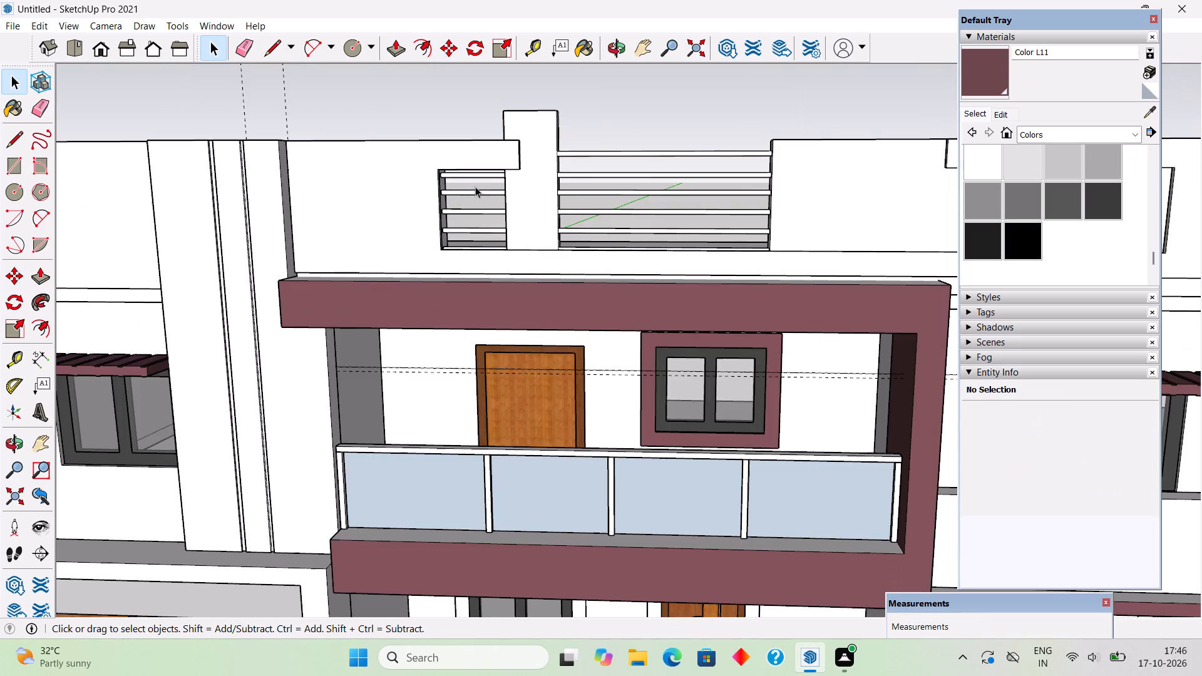
middle_click_drag(482, 201, 539, 196)
scroll(539, 196, "down", 4)
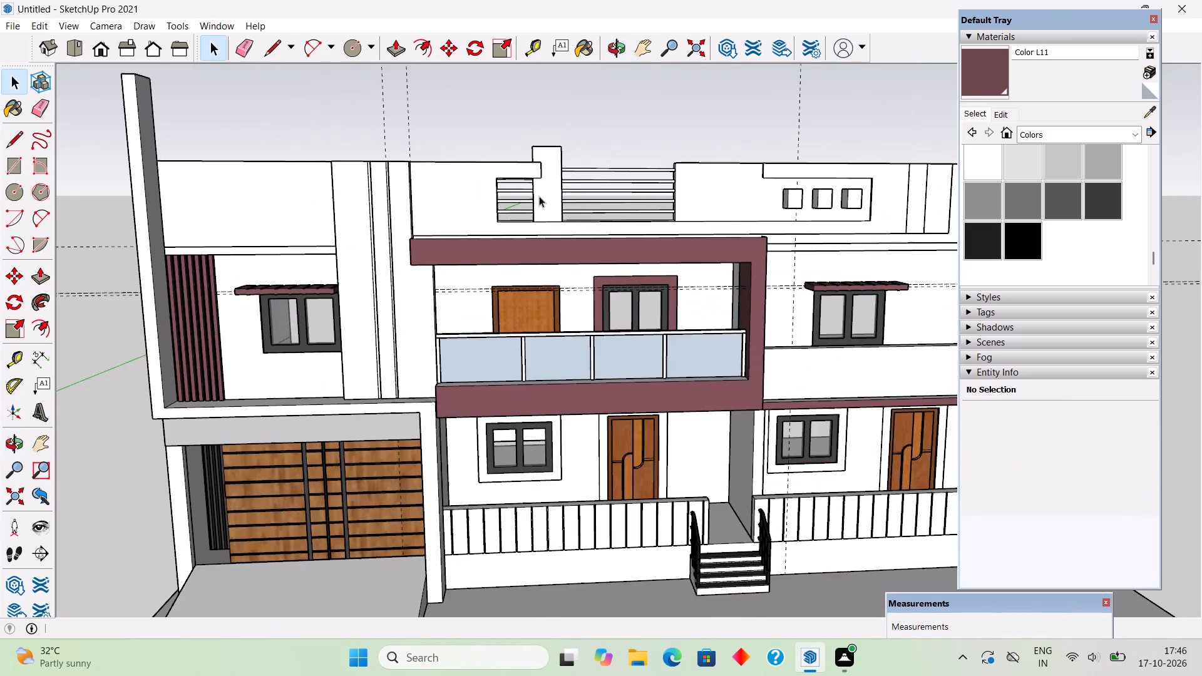
scroll(539, 196, "down", 3)
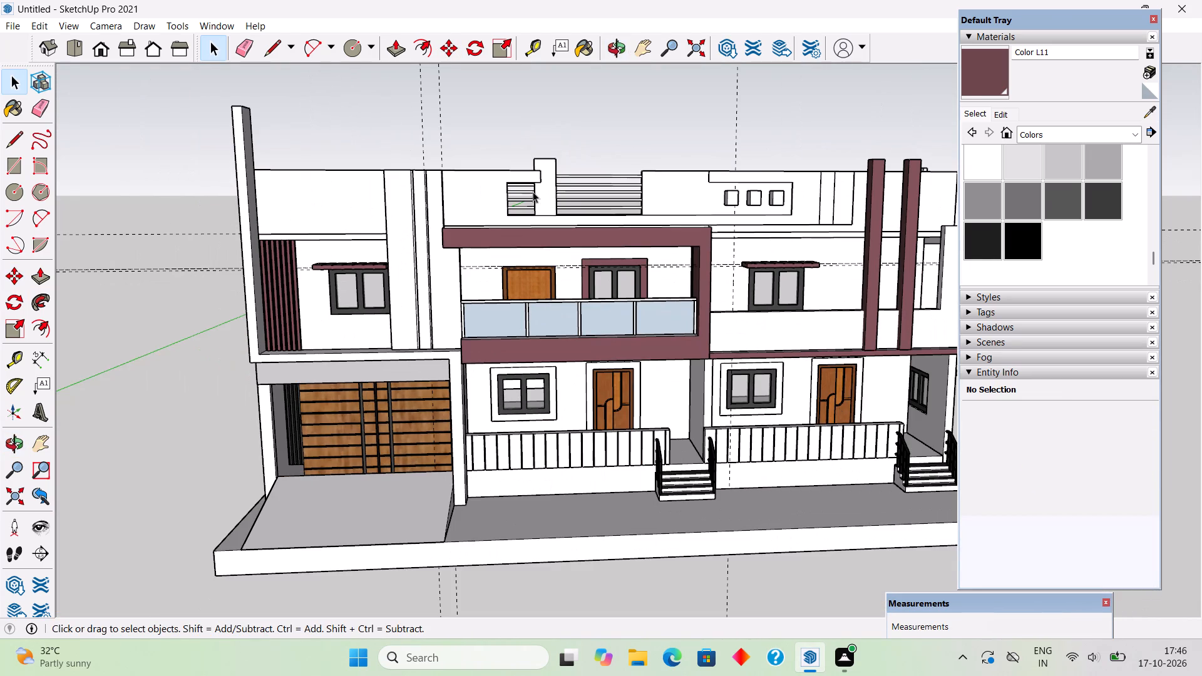
scroll(468, 227, "down", 2)
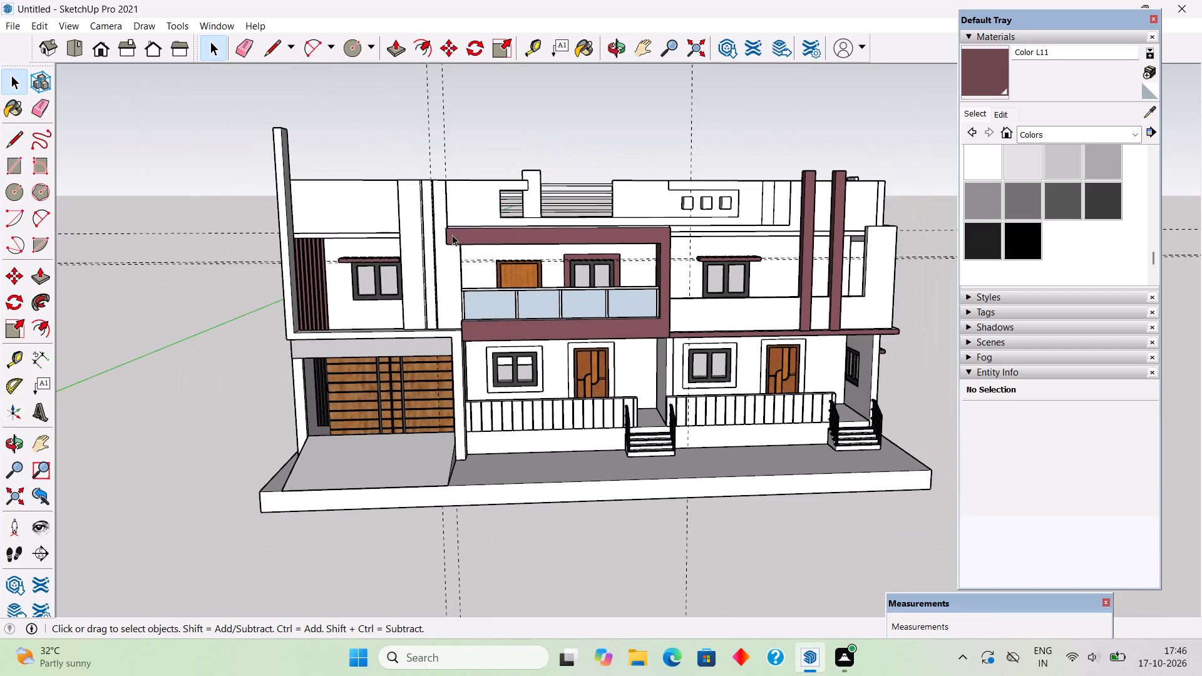
middle_click_drag(420, 238, 504, 255)
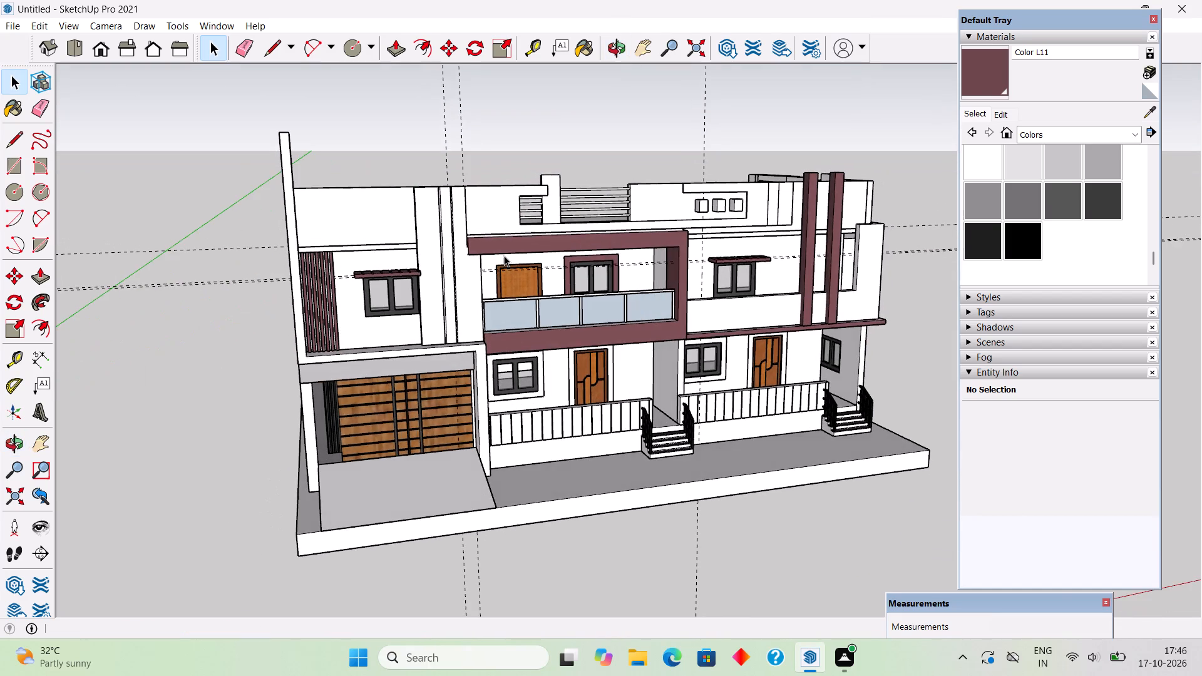
scroll(261, 247, "up", 4)
scroll(426, 237, "up", 7)
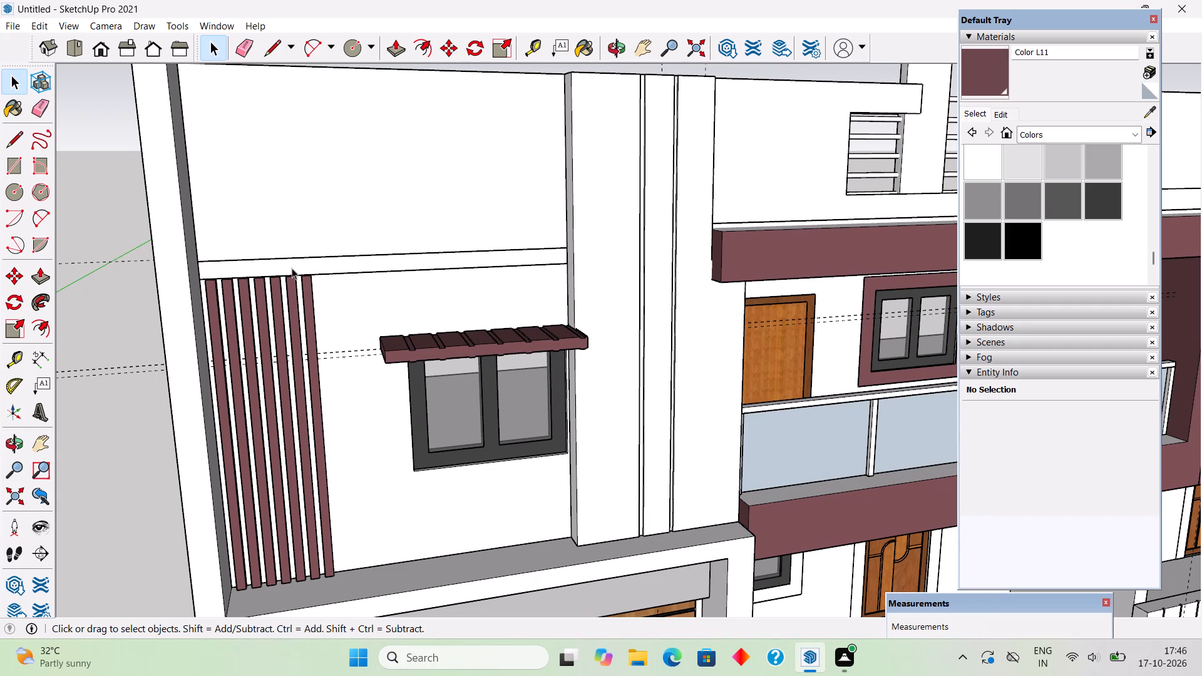
key("r")
scroll(215, 233, "up", 3)
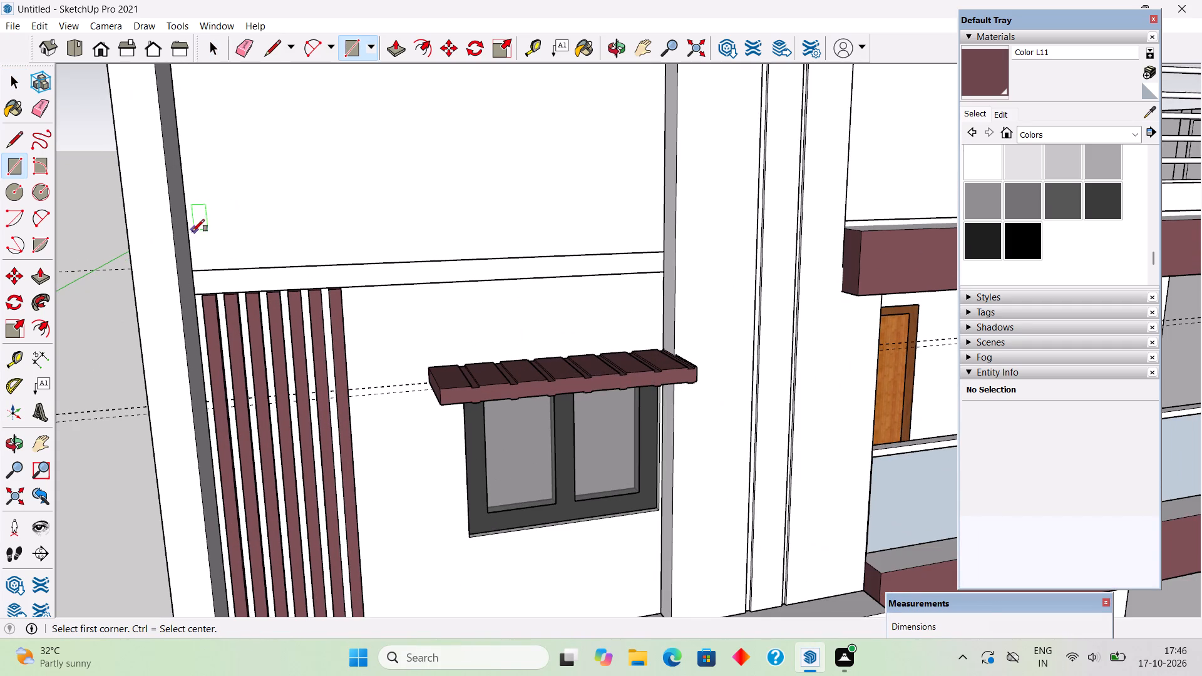
left_click(189, 238)
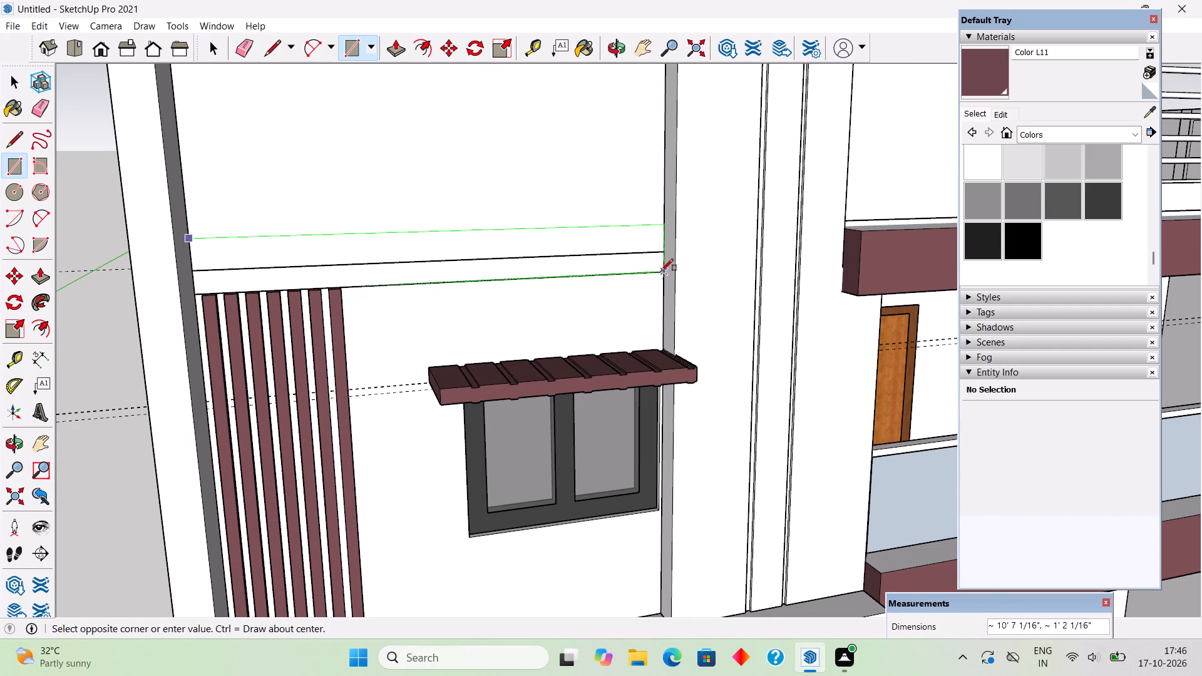
left_click(664, 272)
Extrude the rectangle outward about 1' 2" and extend the resulting beam's end about 1' 1" across the adjacent pilaster.
key("p")
left_click(652, 255)
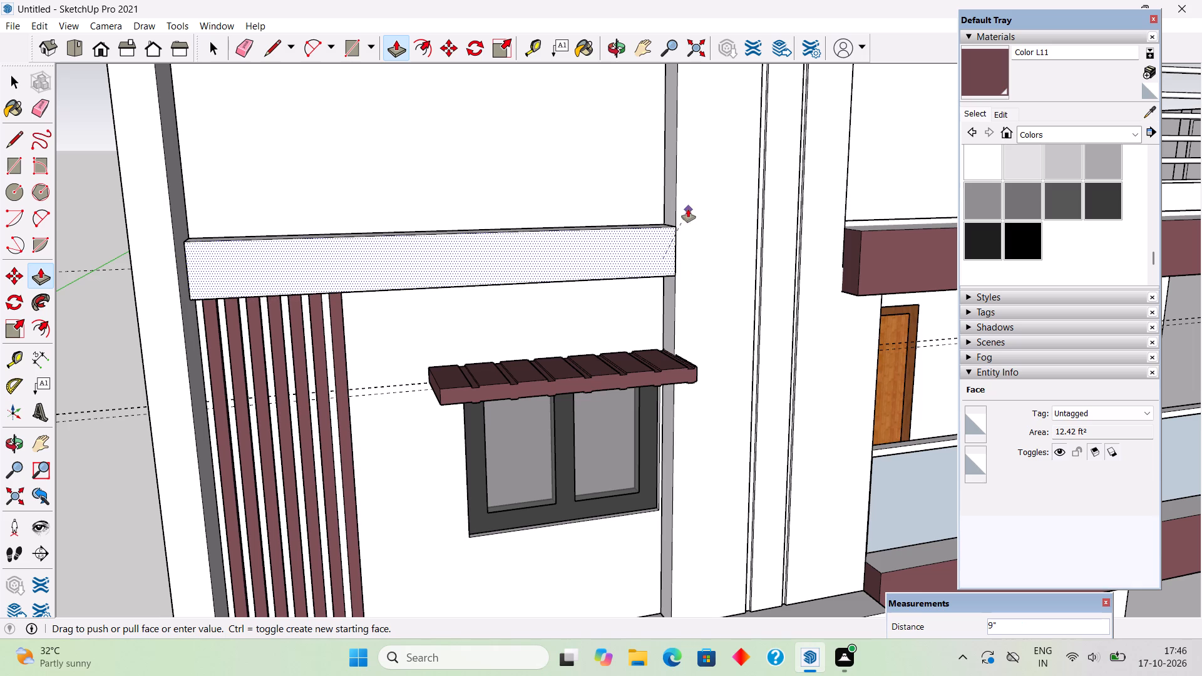
left_click(669, 264)
middle_click_drag(622, 246, 262, 246)
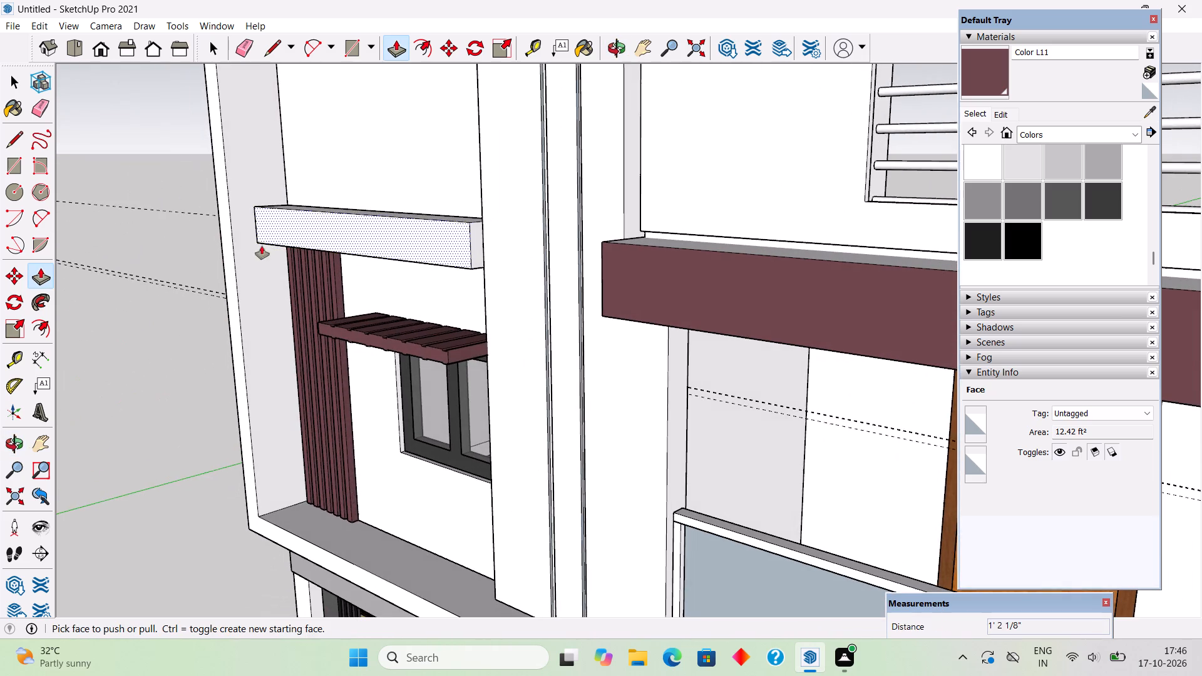
scroll(492, 237, "up", 3)
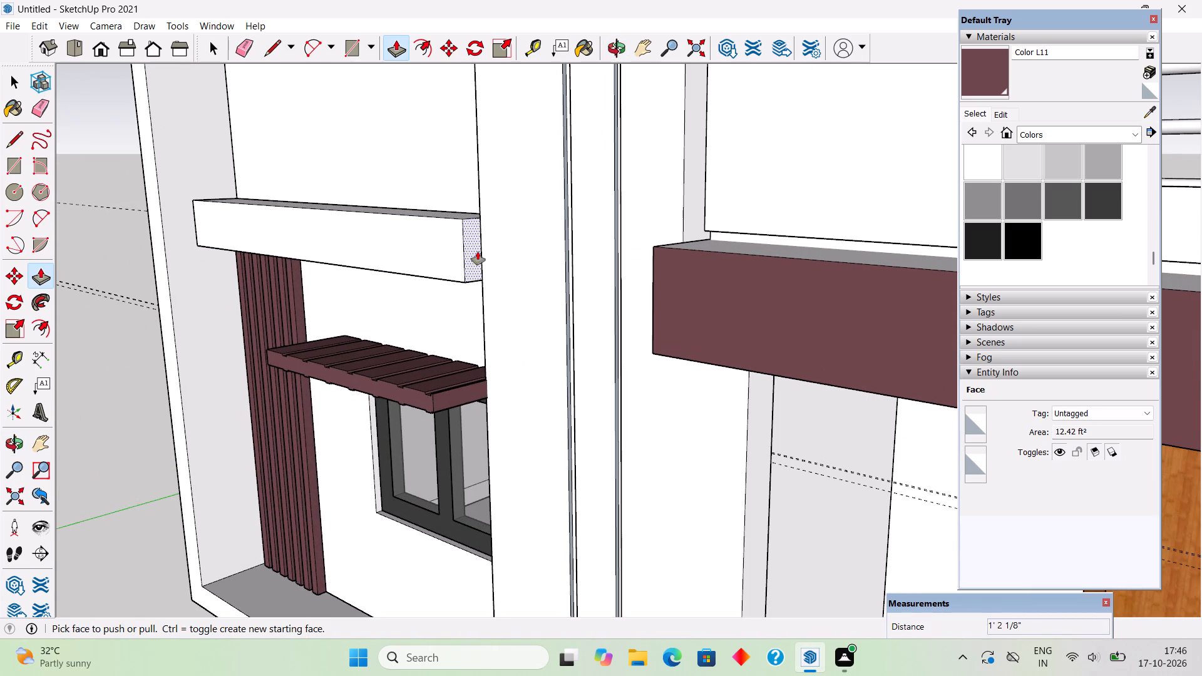
left_click(478, 252)
left_click(520, 243)
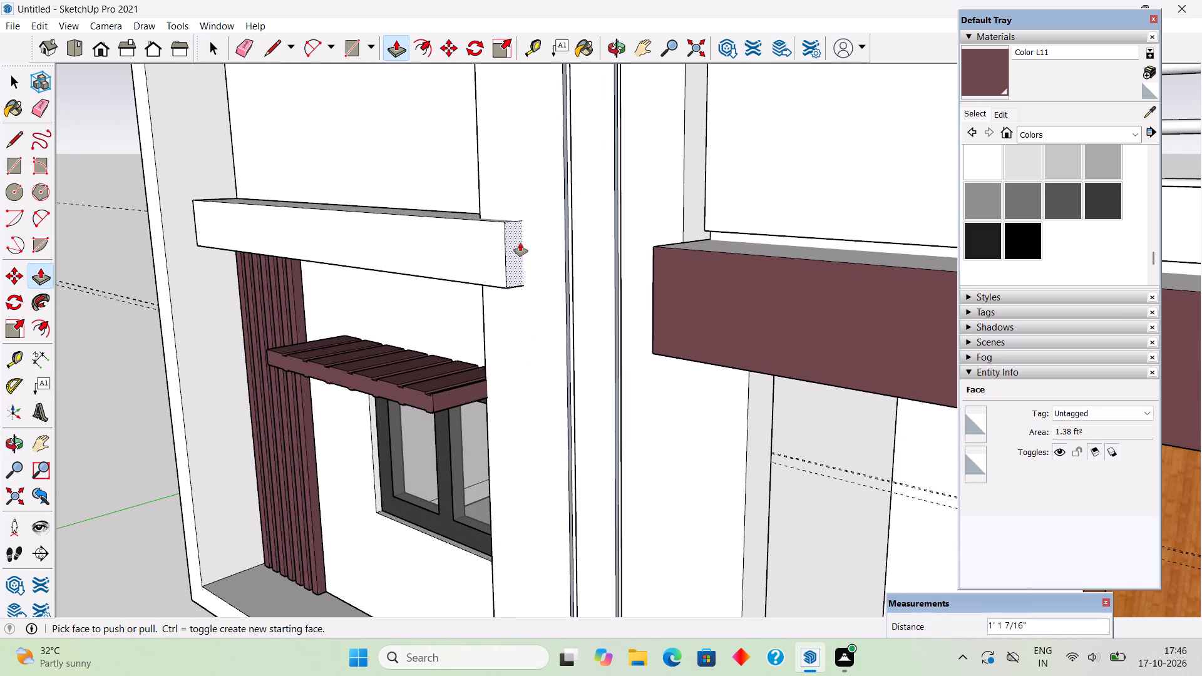
Select the whole projecting beam and make it a group.
key("space")
triple_click(443, 236)
right_click(443, 236)
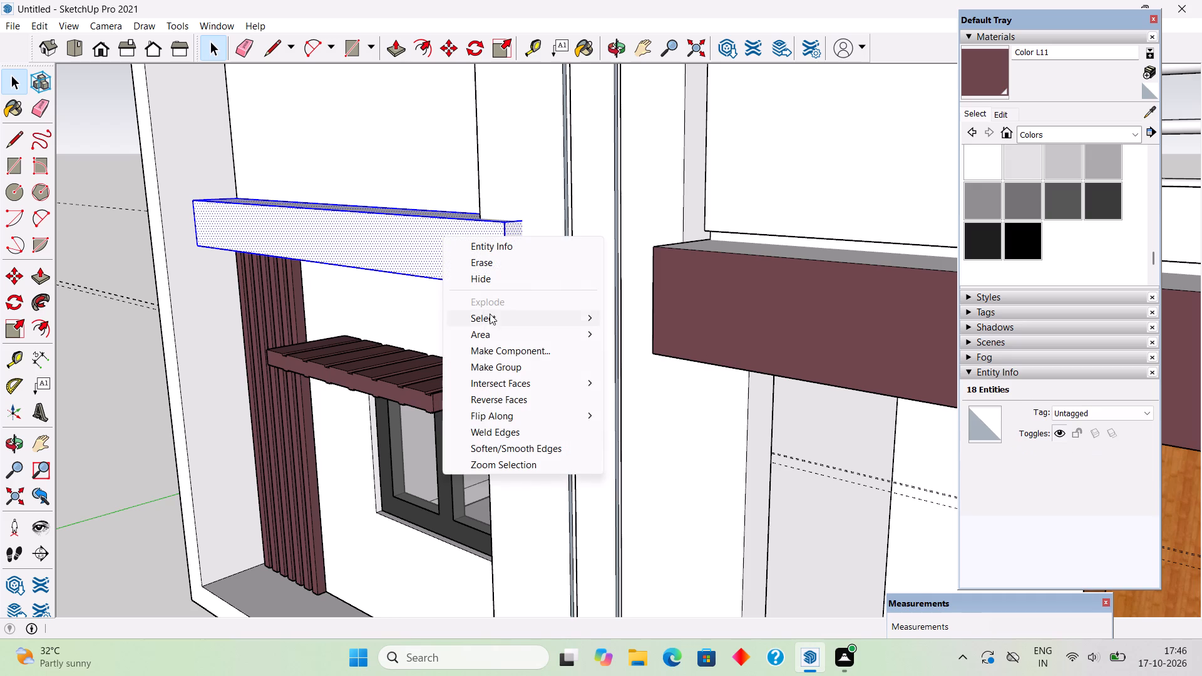
left_click(510, 362)
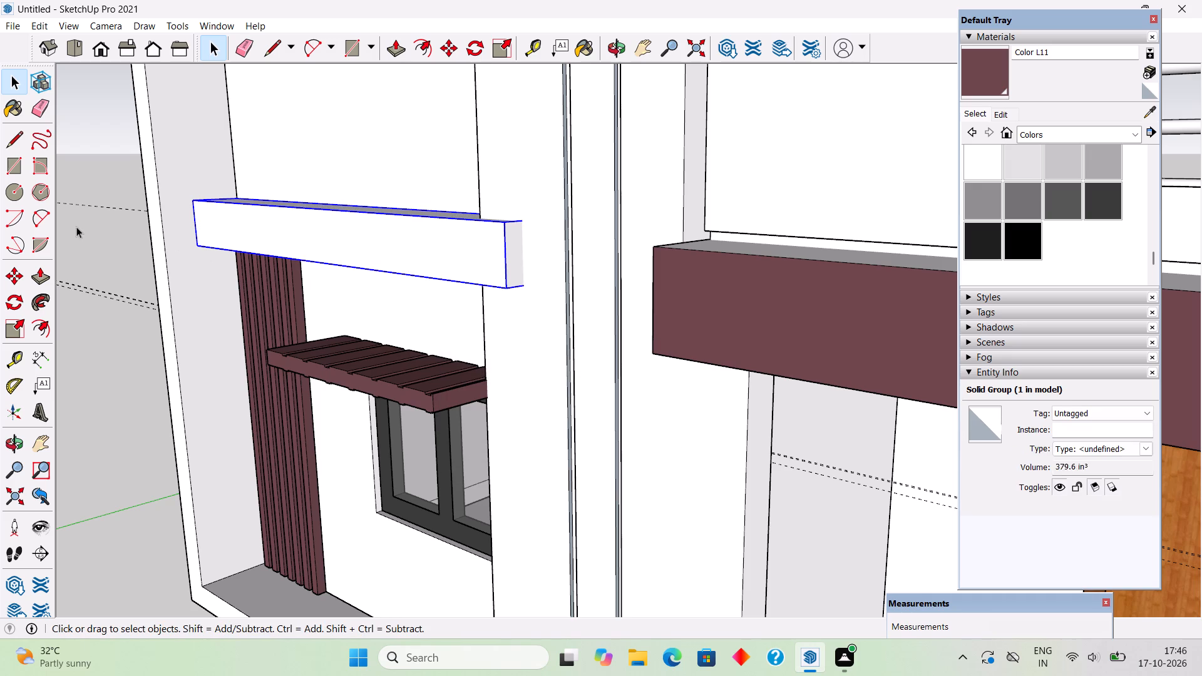
left_click(82, 236)
Draw a vertical rectangle about 1' 6" by 4' 7" from the parapet's top edge down to the projecting beam.
middle_click_drag(180, 277, 583, 201)
scroll(582, 205, "down", 4)
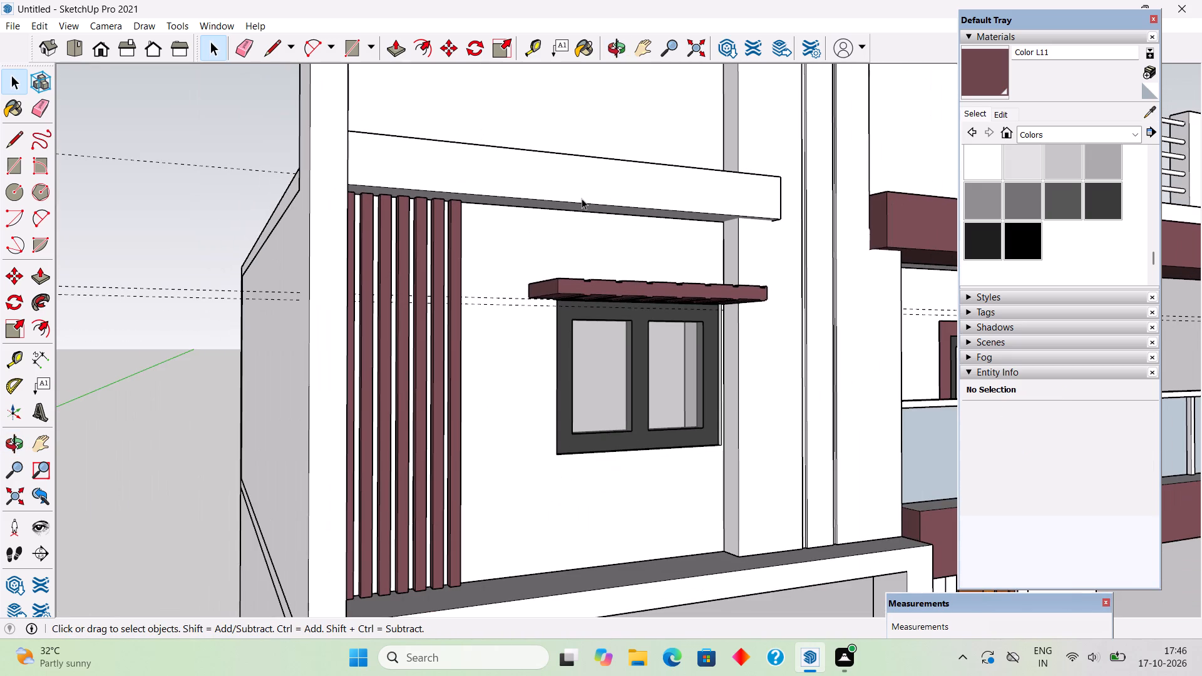
middle_click_drag(579, 201, 578, 269)
scroll(578, 264, "down", 5)
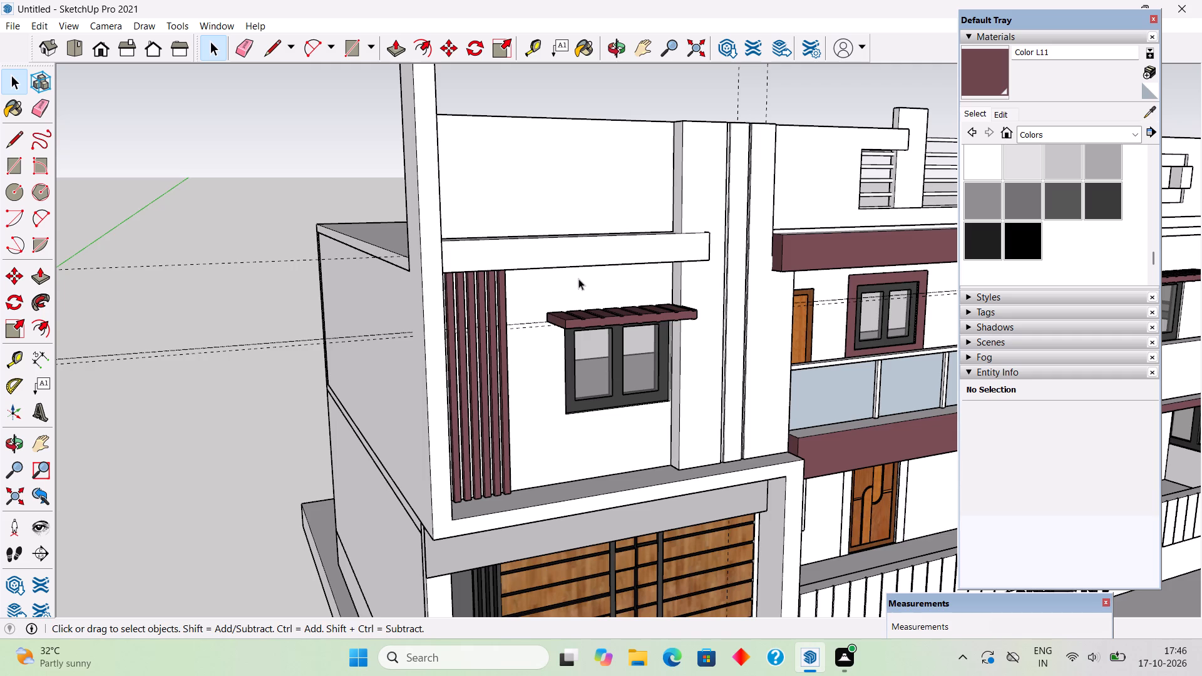
scroll(577, 280, "down", 4)
middle_click_drag(574, 281, 497, 332)
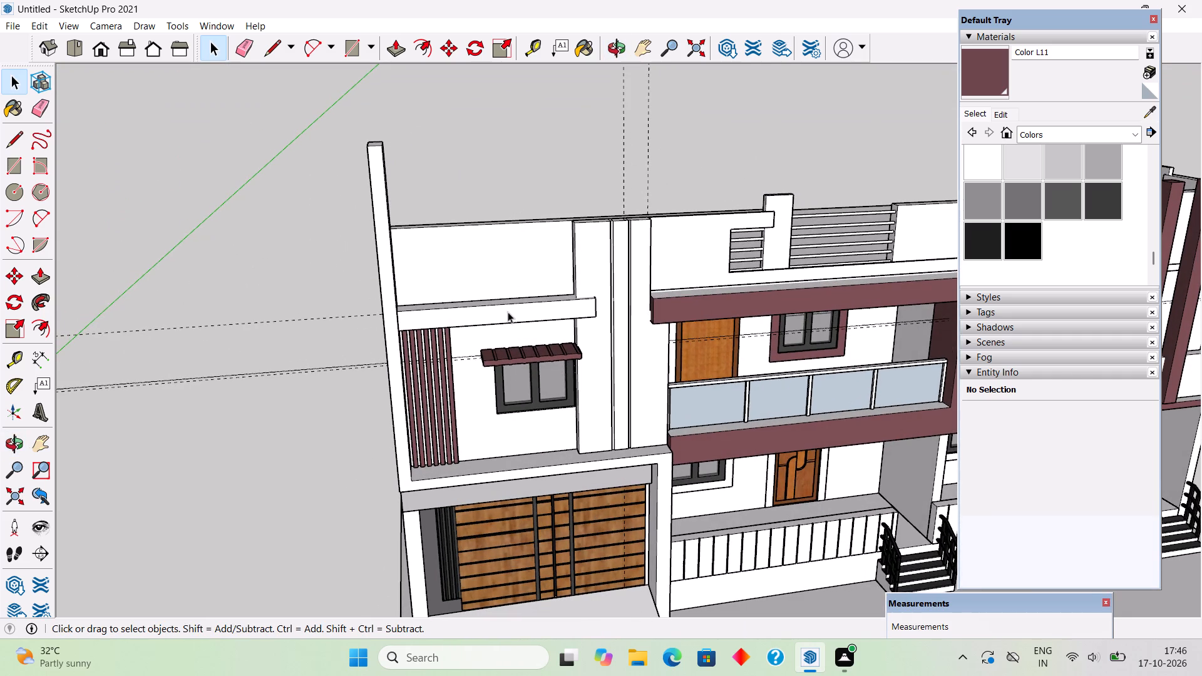
middle_click_drag(473, 206, 500, 248)
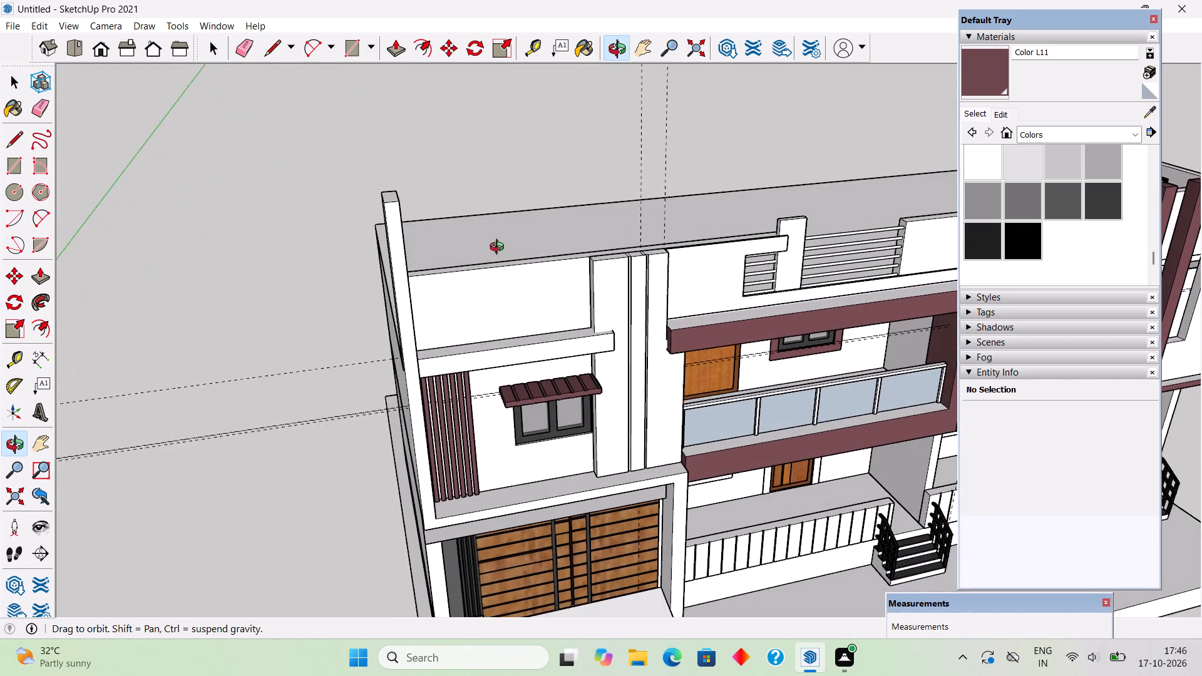
middle_click_drag(500, 248, 507, 259)
middle_click_drag(494, 314, 473, 265)
scroll(473, 265, "up", 2)
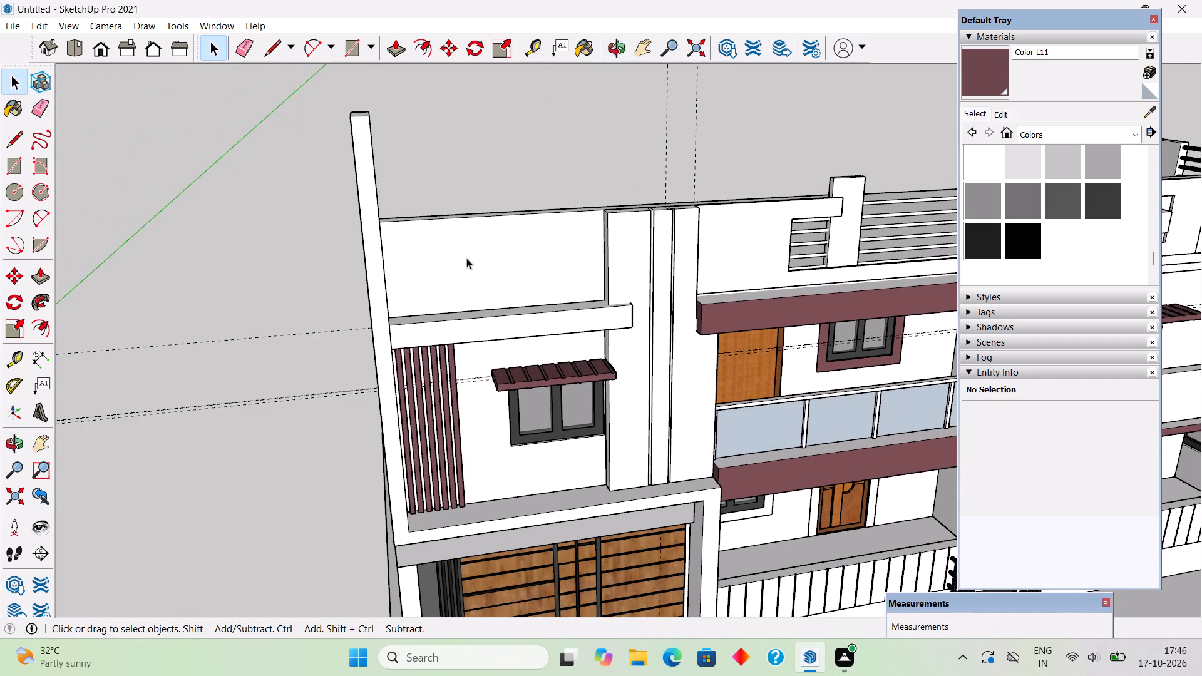
key("r")
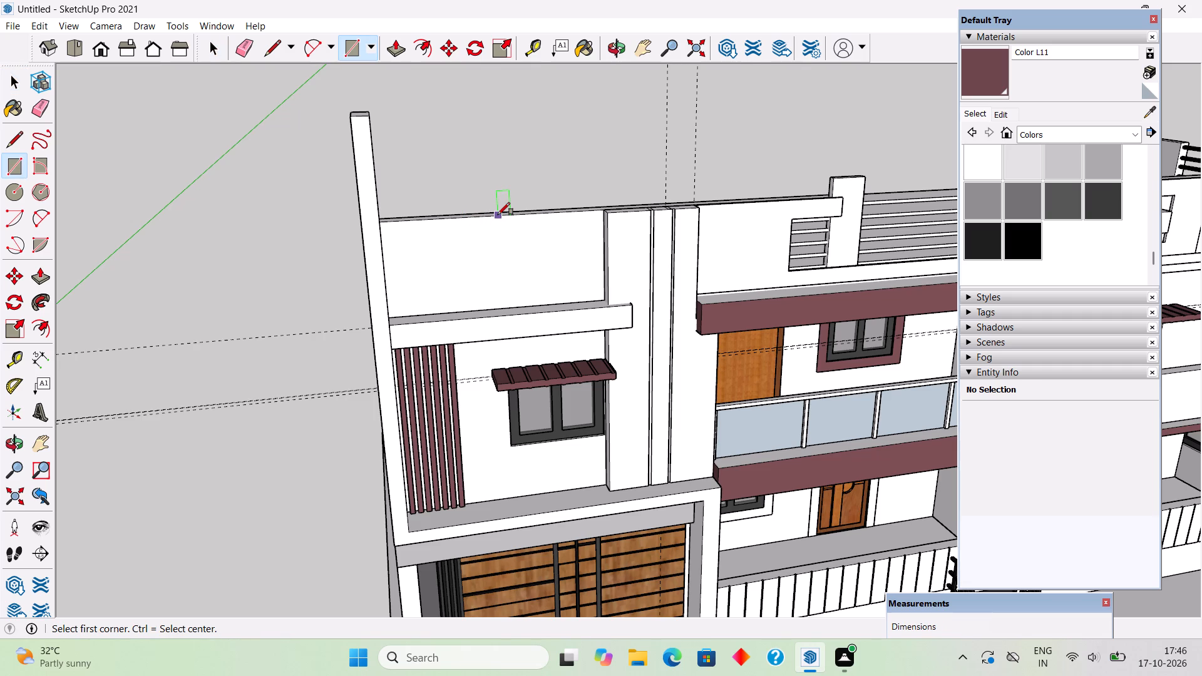
left_click(498, 215)
left_click(532, 304)
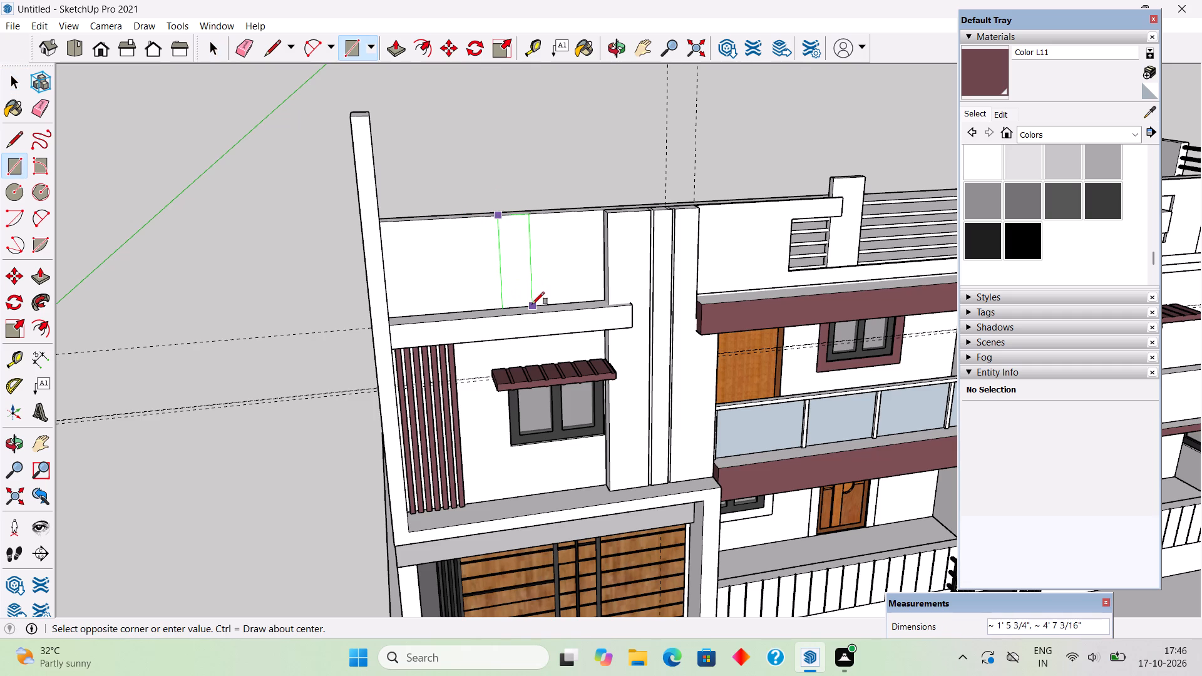
Extrude the vertical rectangle above the beam outward 9" to form a raised block.
key("p")
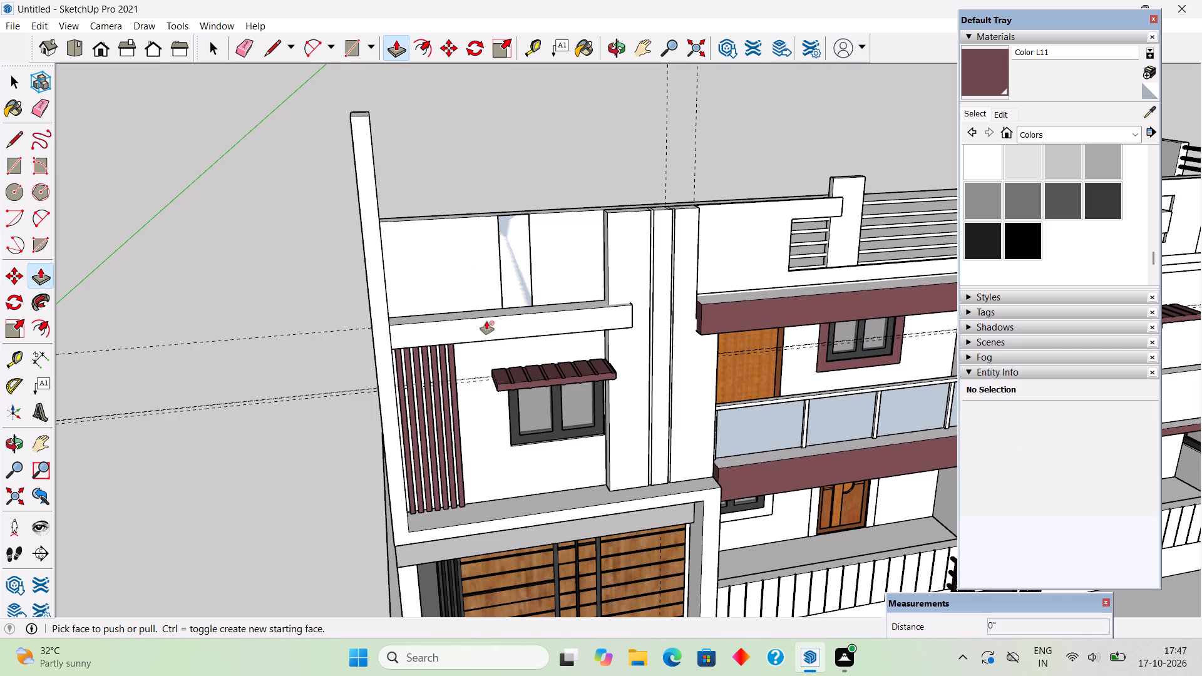
left_click(527, 276)
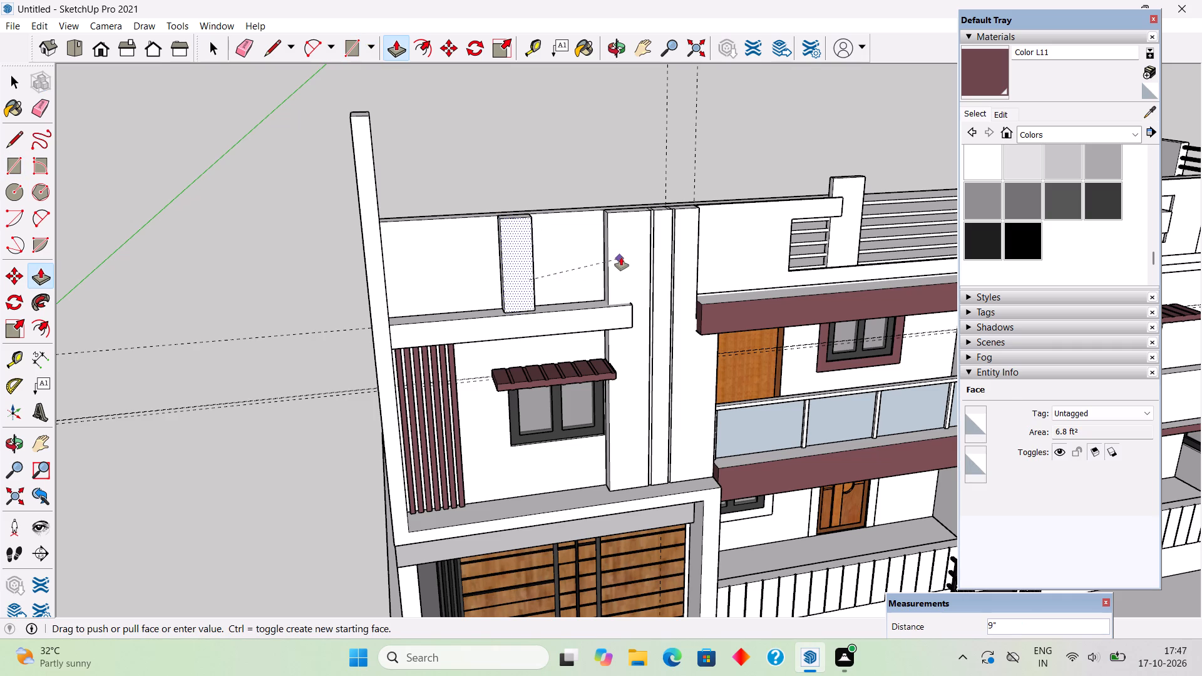
left_click(621, 257)
scroll(512, 284, "up", 9)
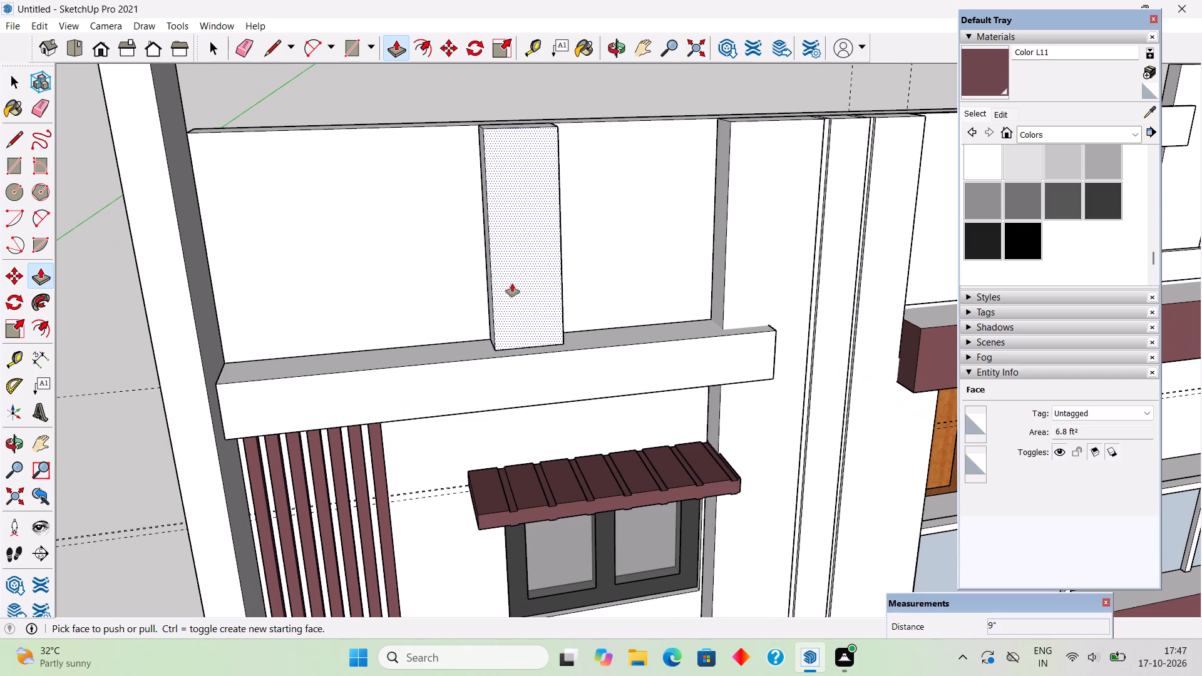
Extrude the top face of the raised block upward about 3' 8" above the parapet.
scroll(512, 284, "down", 4)
middle_click_drag(528, 138, 508, 230)
scroll(508, 246, "down", 3)
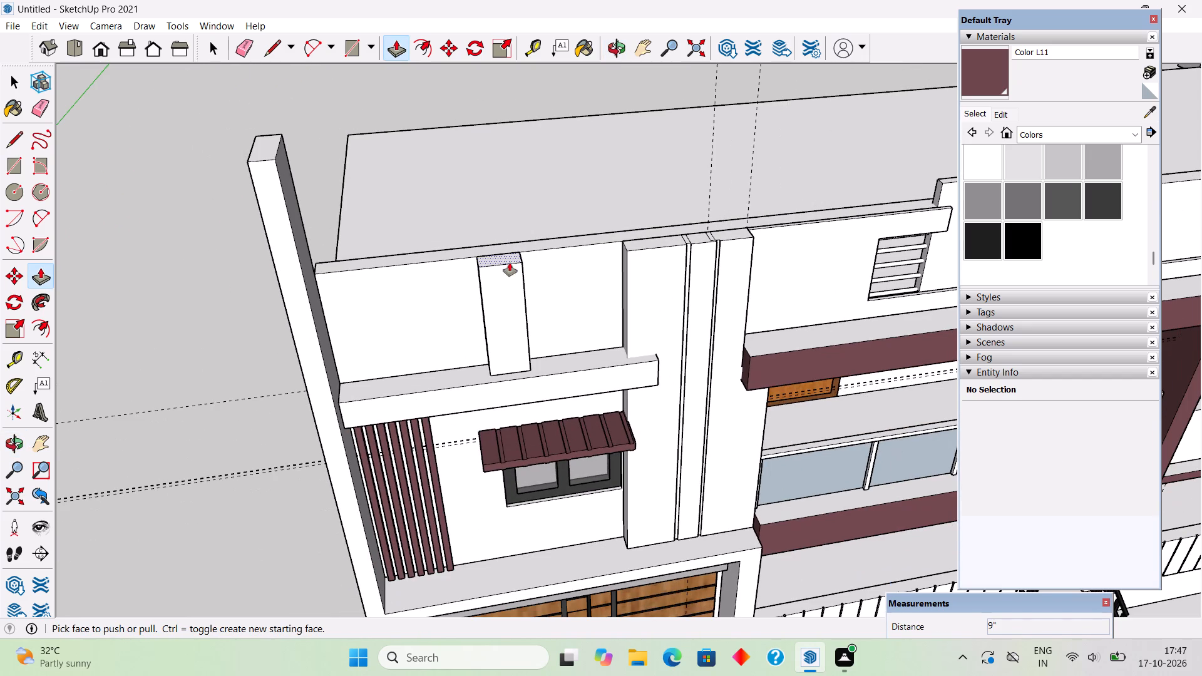
left_click(506, 253)
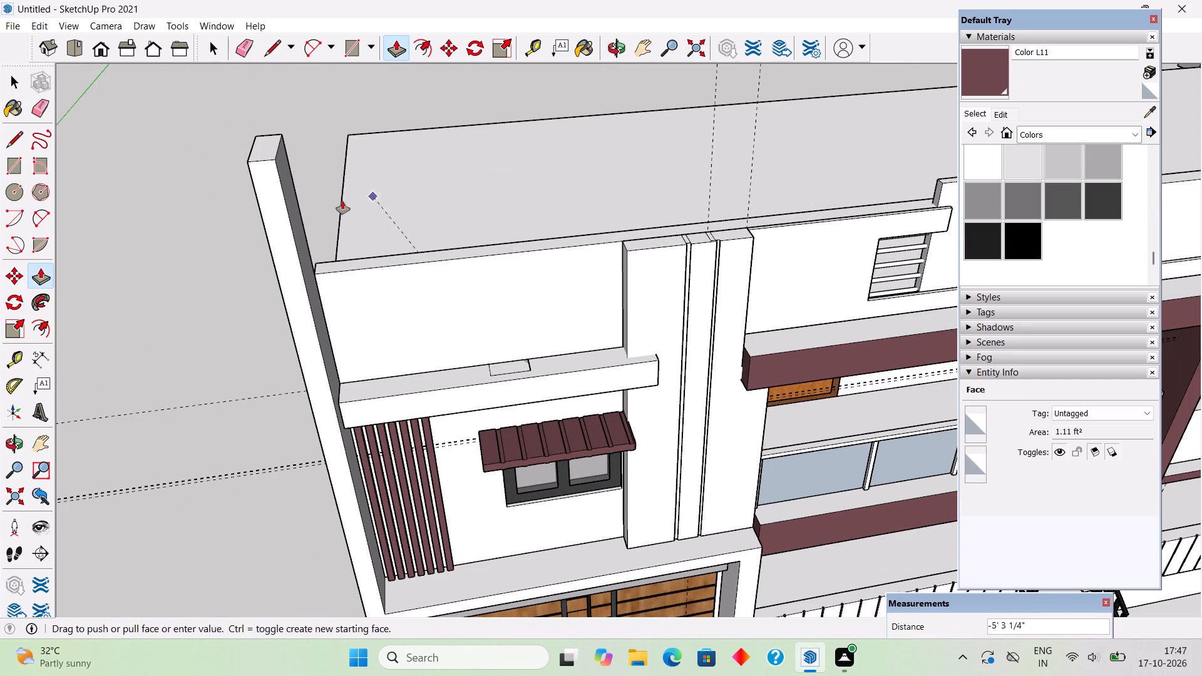
left_click(283, 189)
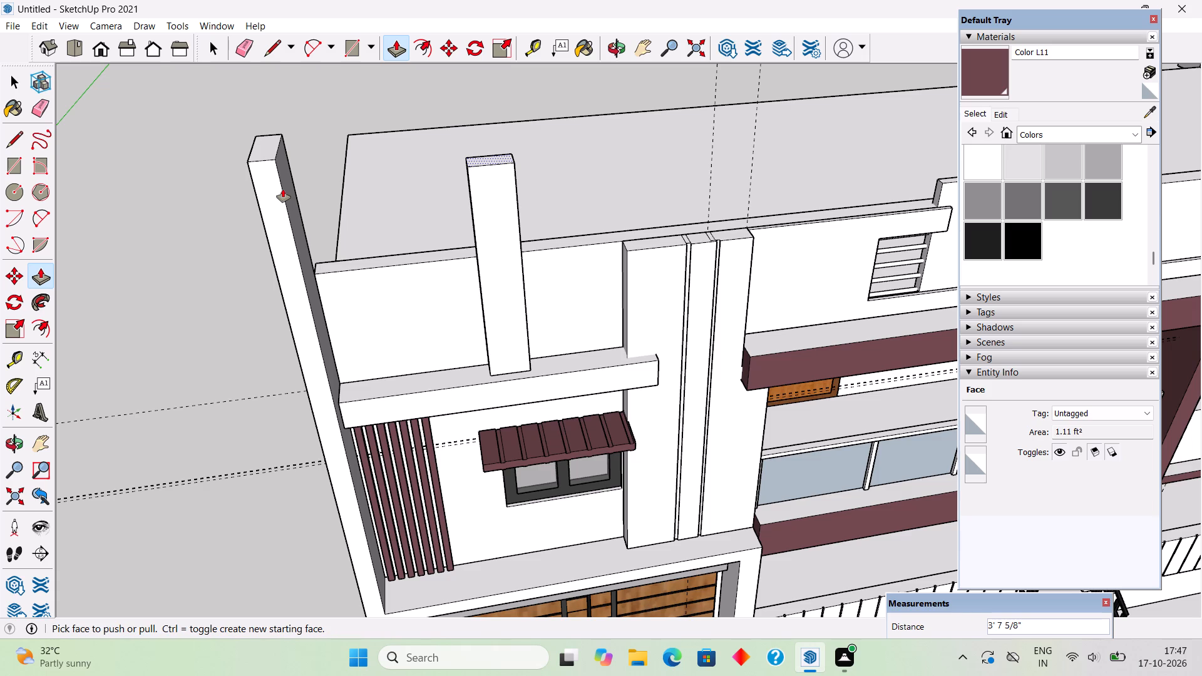
Select the whole tall block standing above the projecting beam and make it a group.
key("r")
scroll(495, 200, "up", 2)
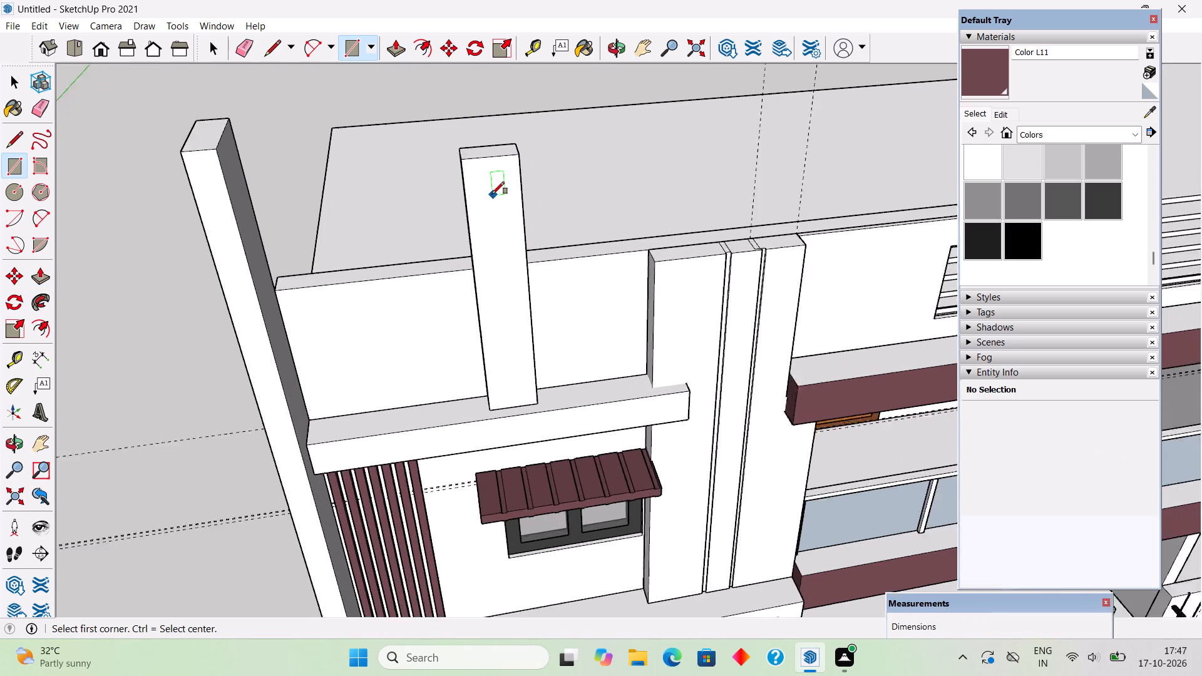
scroll(492, 194, "up", 3)
key("space")
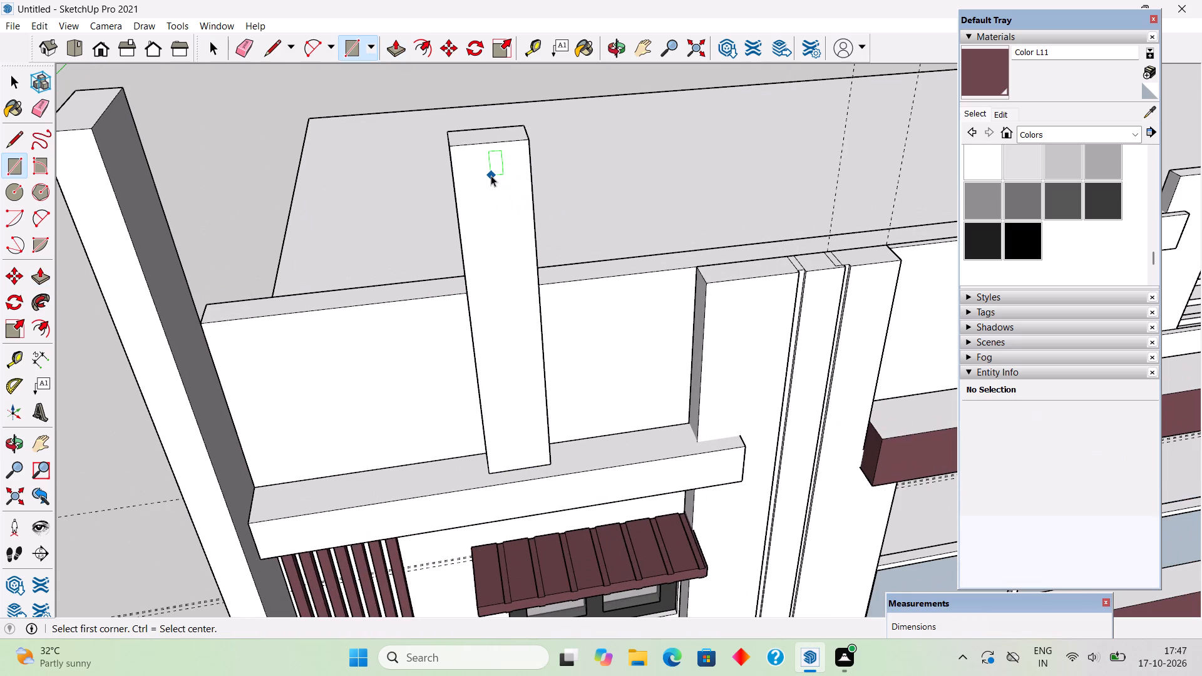
double_click(491, 175)
left_click(491, 175)
right_click(491, 175)
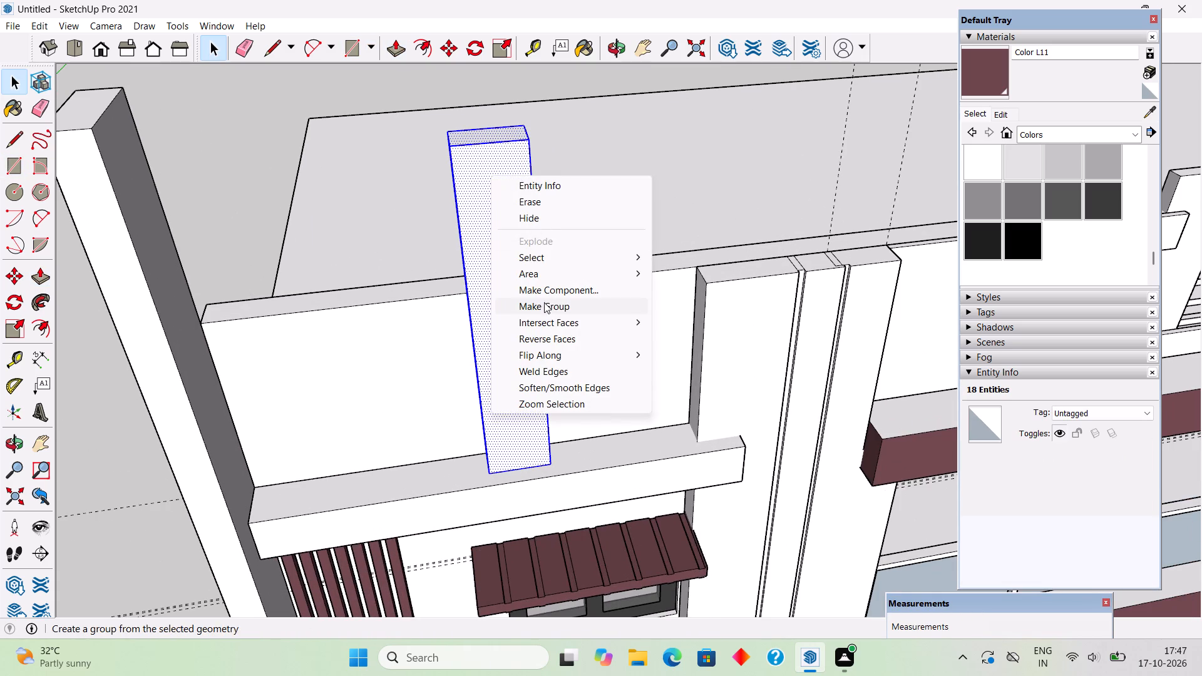
left_click(544, 306)
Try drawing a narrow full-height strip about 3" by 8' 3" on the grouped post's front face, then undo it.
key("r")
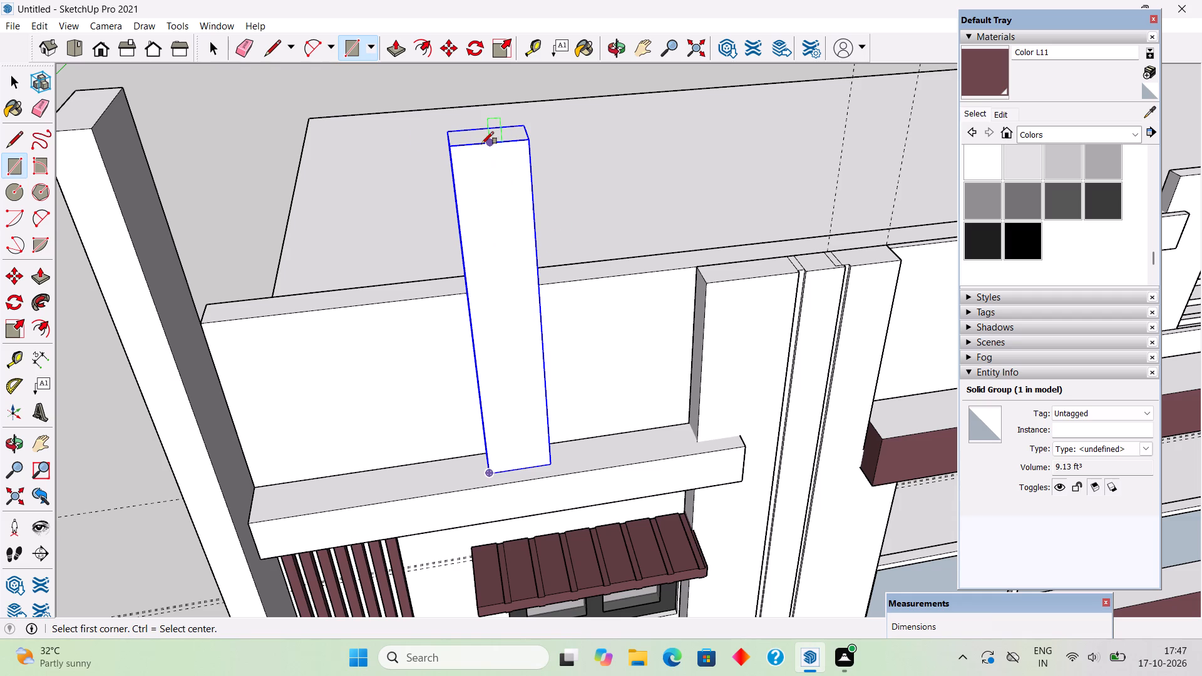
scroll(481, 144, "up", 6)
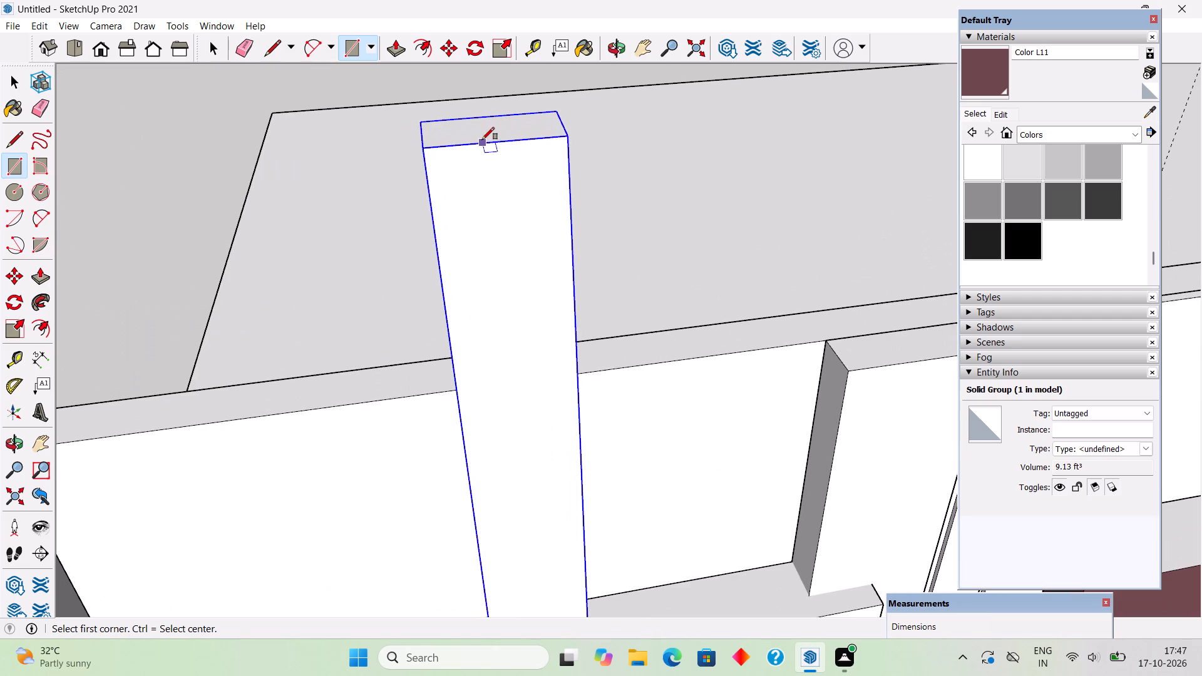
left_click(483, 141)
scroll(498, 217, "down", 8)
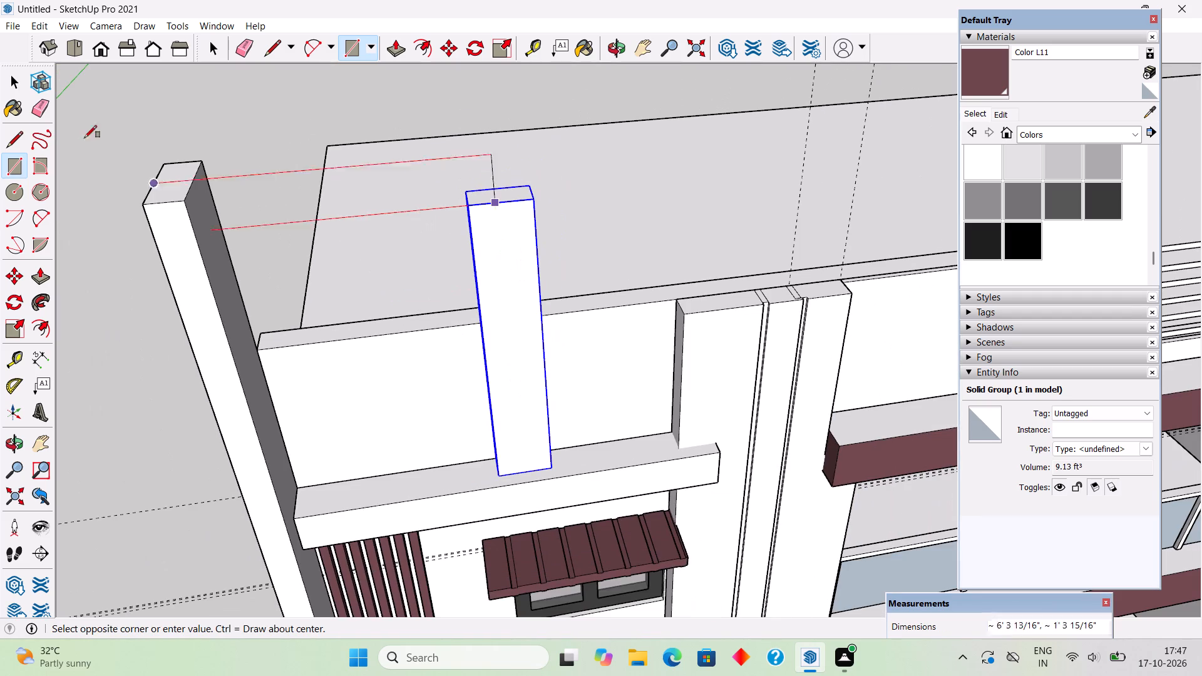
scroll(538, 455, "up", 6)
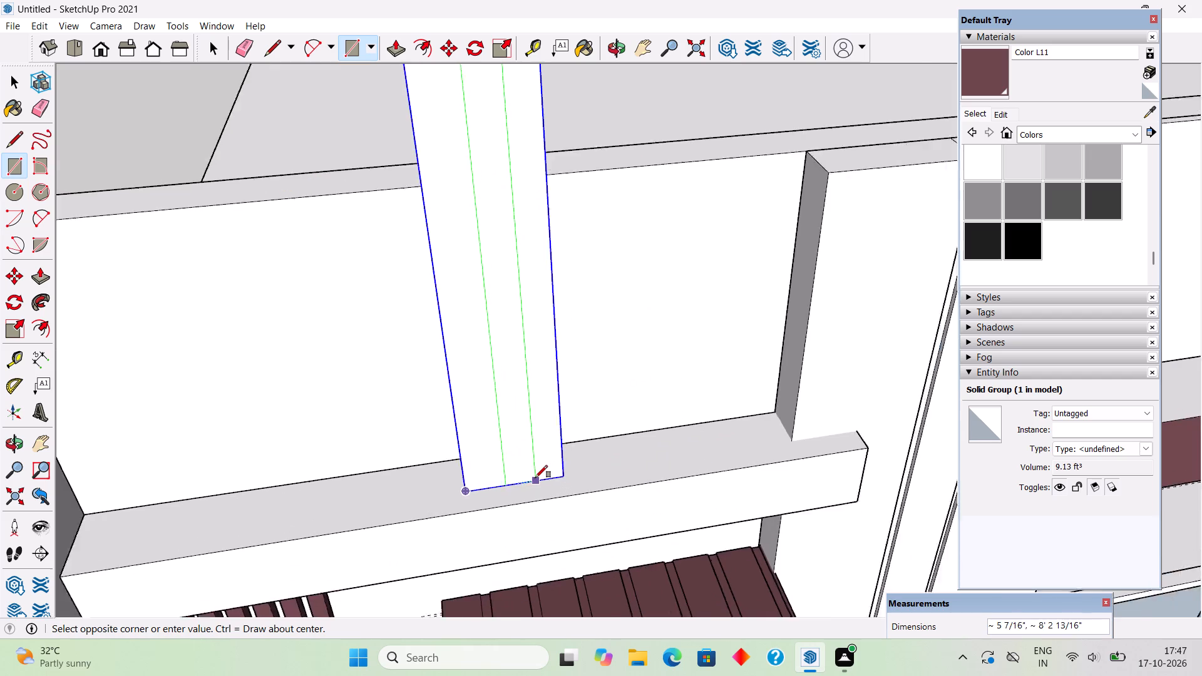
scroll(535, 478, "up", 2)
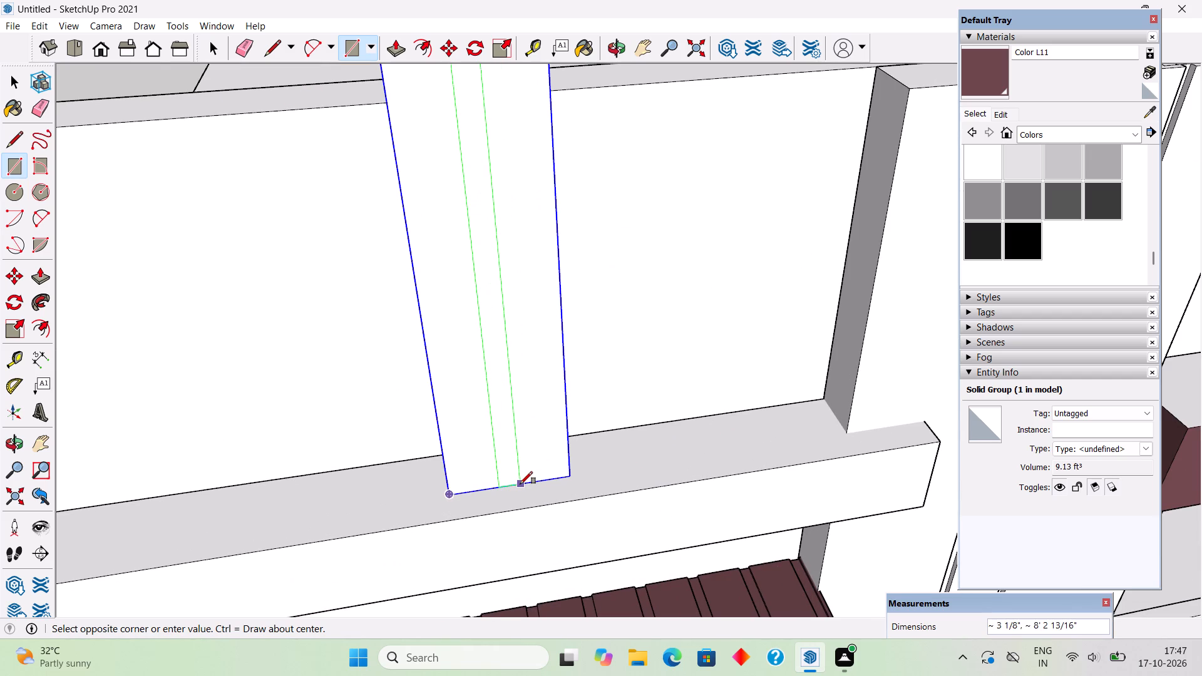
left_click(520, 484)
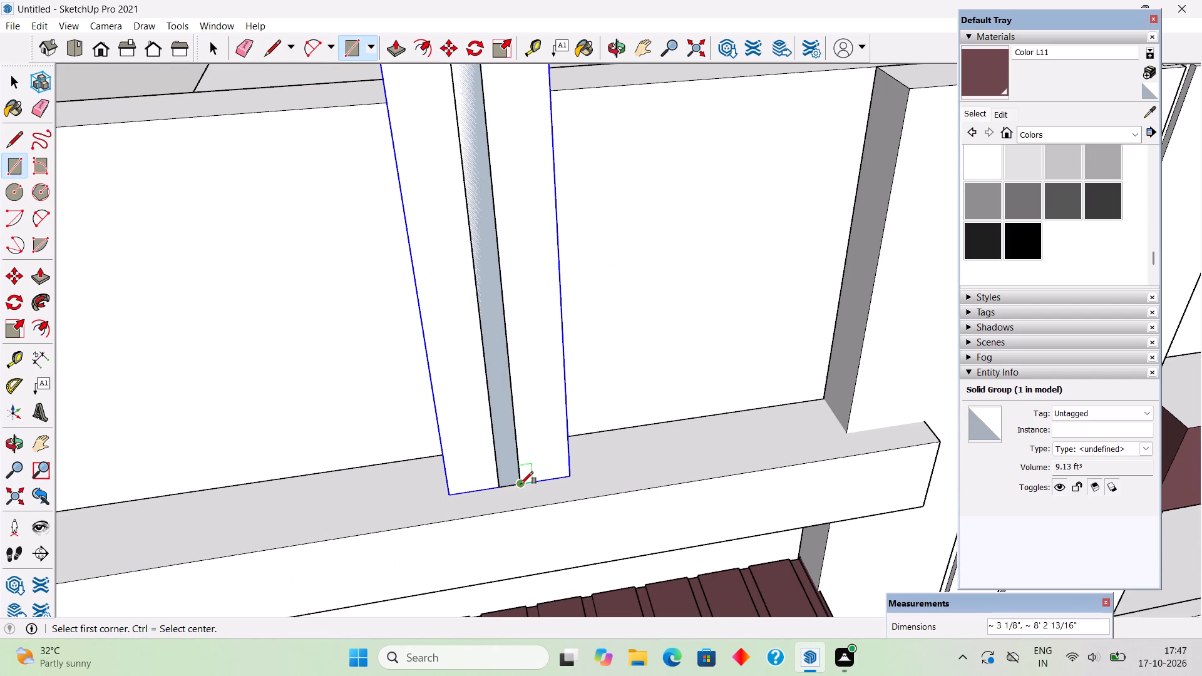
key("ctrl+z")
Inside the post group, draw a central full-height strip about 4" by 8' 3" on the front face.
key("space")
triple_click(504, 458)
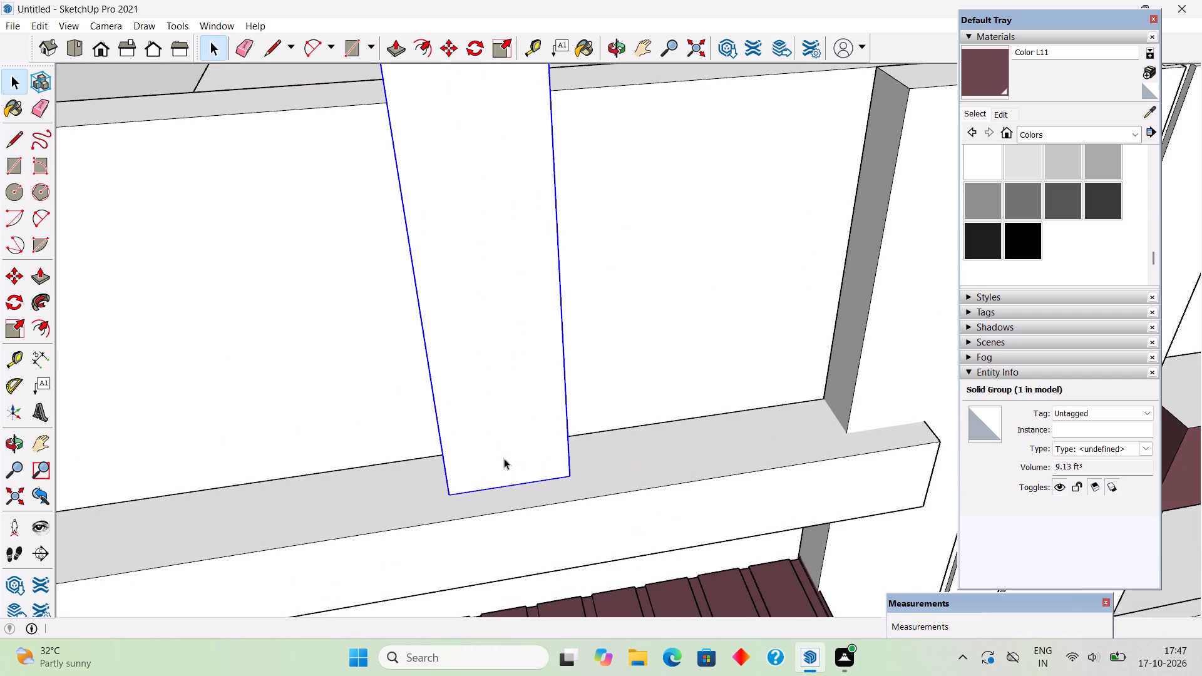
scroll(504, 458, "down", 9)
key("r")
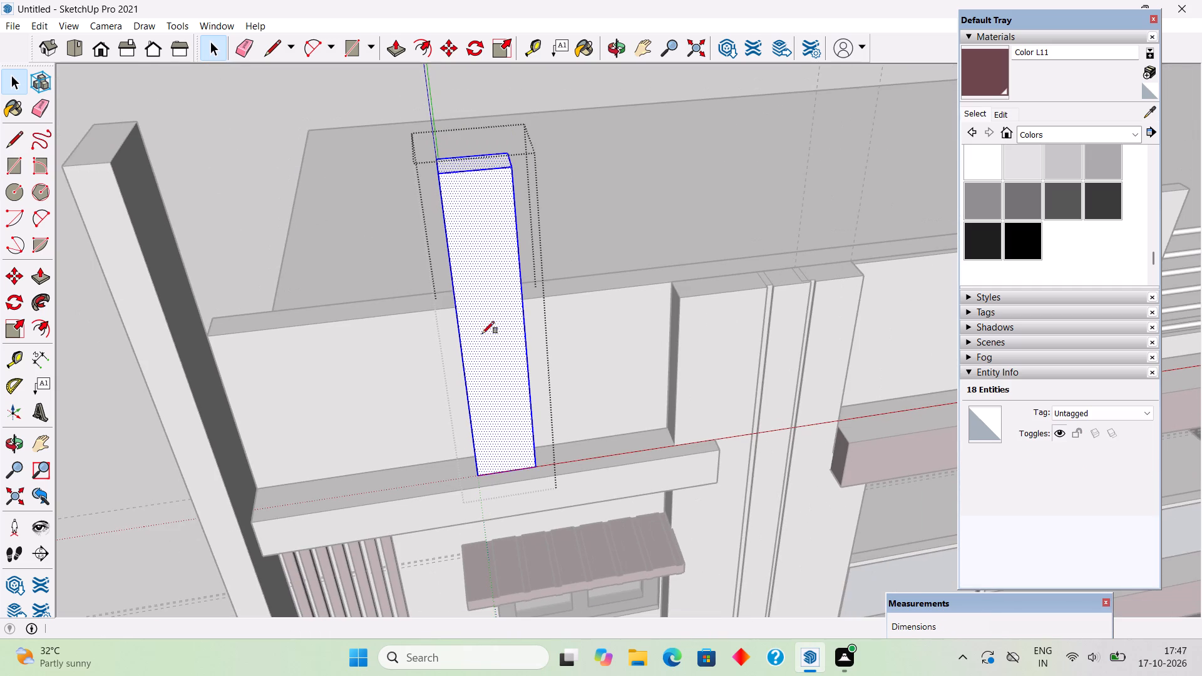
scroll(482, 182, "up", 4)
left_click(465, 168)
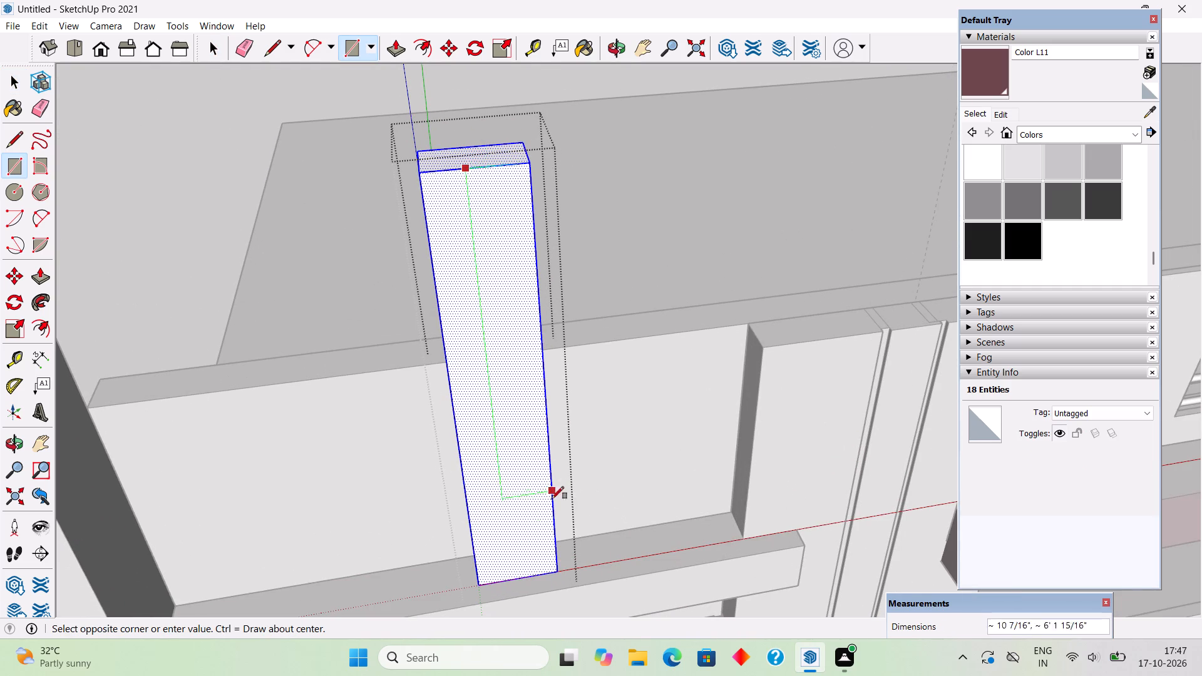
scroll(527, 602, "up", 9)
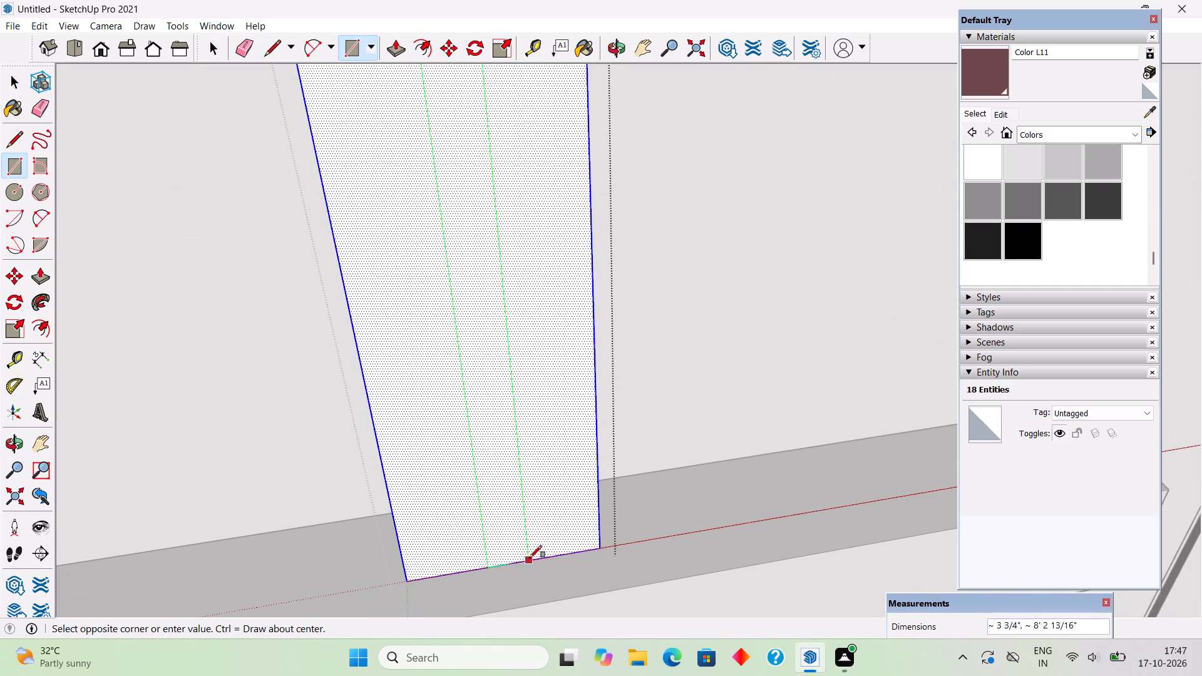
left_click(532, 558)
Push the central strip into the post to form a full-height vertical groove, and close the group.
key("p")
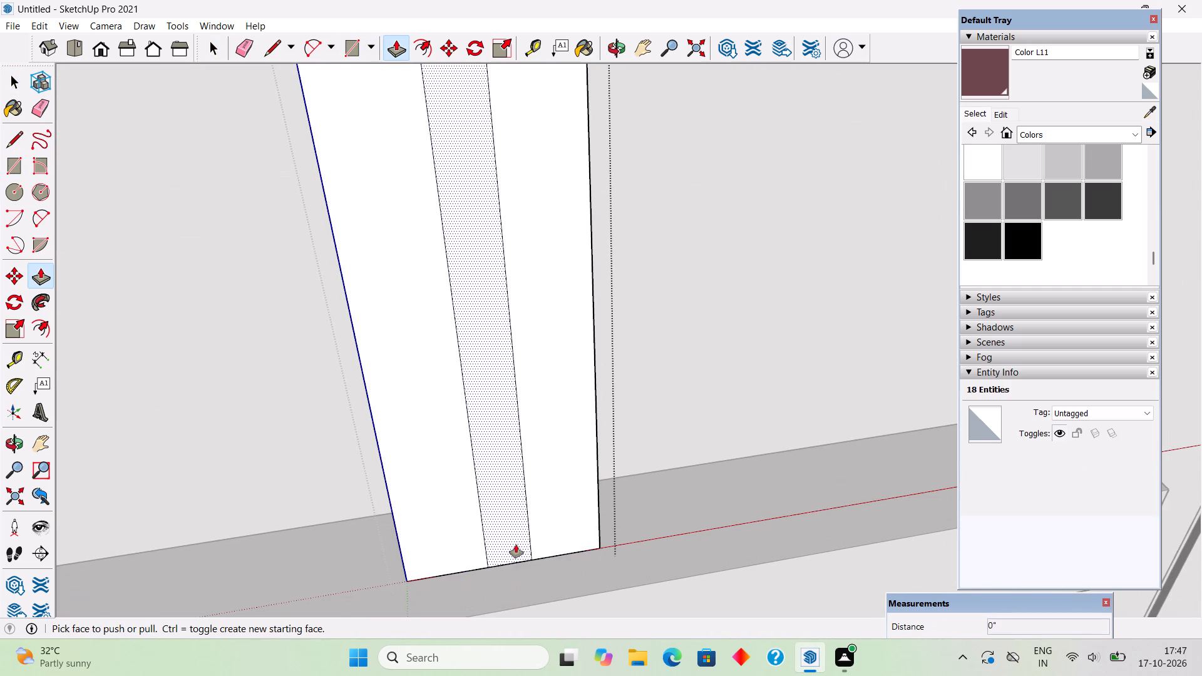
left_click(516, 545)
left_click(511, 528)
key("space")
scroll(511, 528, "down", 10)
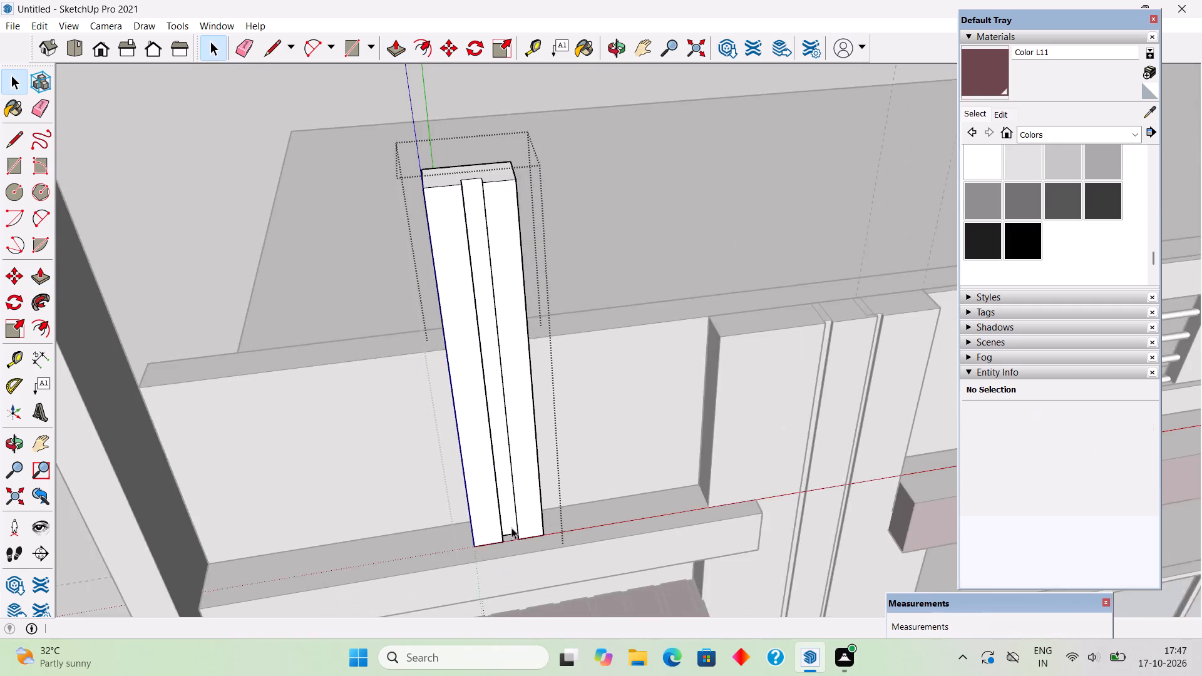
scroll(511, 528, "down", 7)
left_click(349, 260)
Open the frame group with the tall end column and lower its top face about 1' 3" to the grooved post's top.
middle_click_drag(530, 409, 482, 233)
scroll(482, 233, "down", 4)
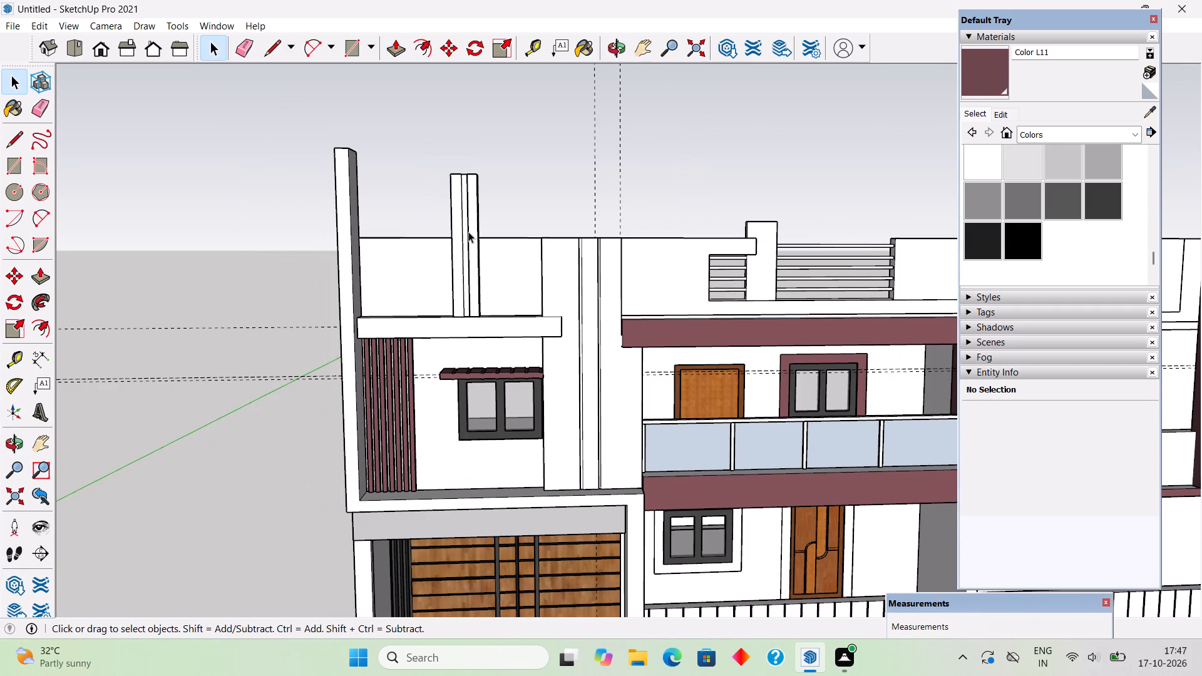
scroll(468, 232, "up", 2)
middle_click_drag(463, 230, 450, 230)
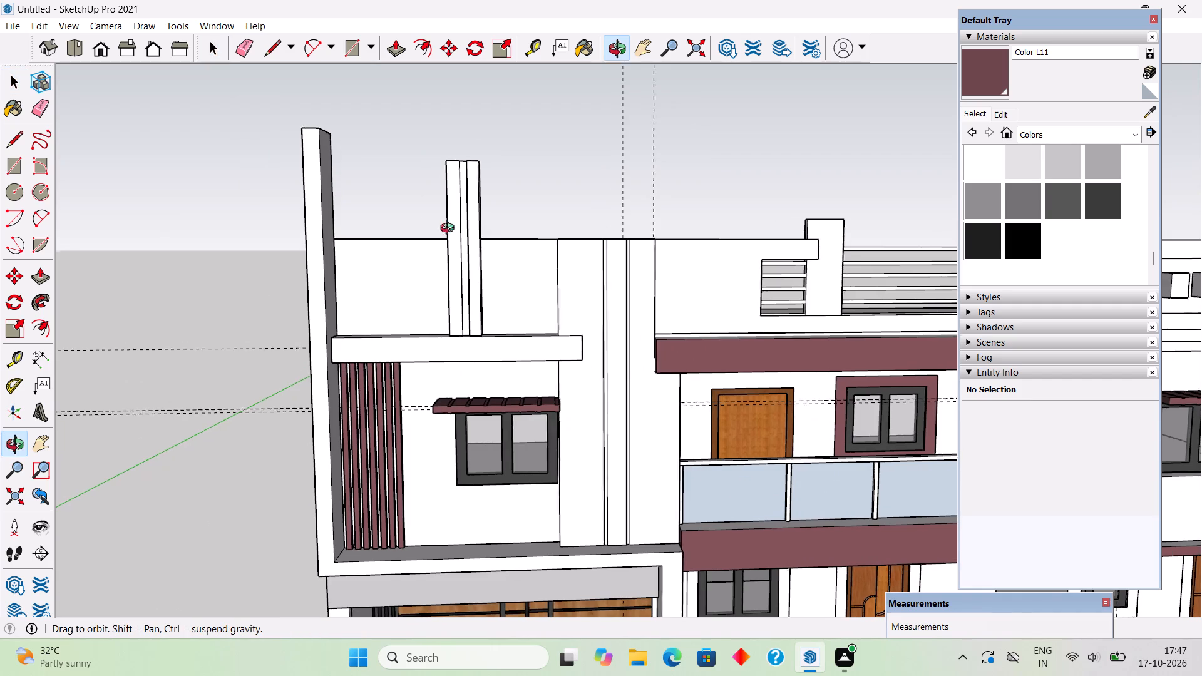
middle_click_drag(450, 230, 232, 233)
scroll(232, 233, "down", 3)
middle_click_drag(257, 208, 160, 278)
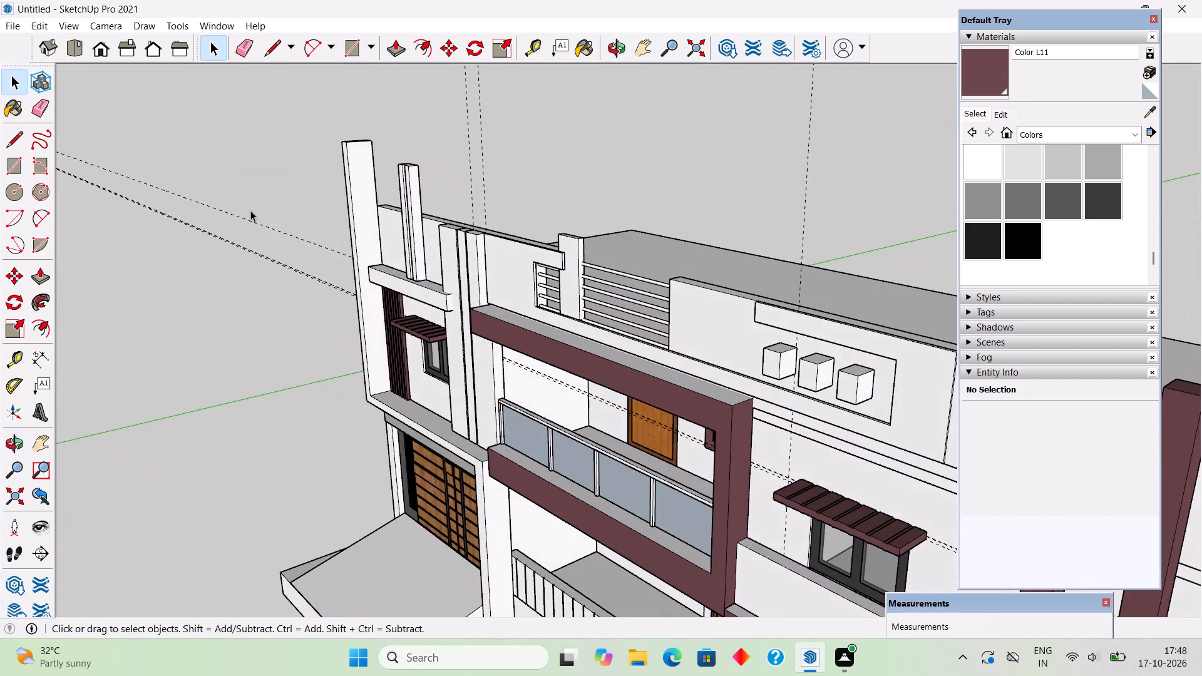
scroll(250, 210, "up", 5)
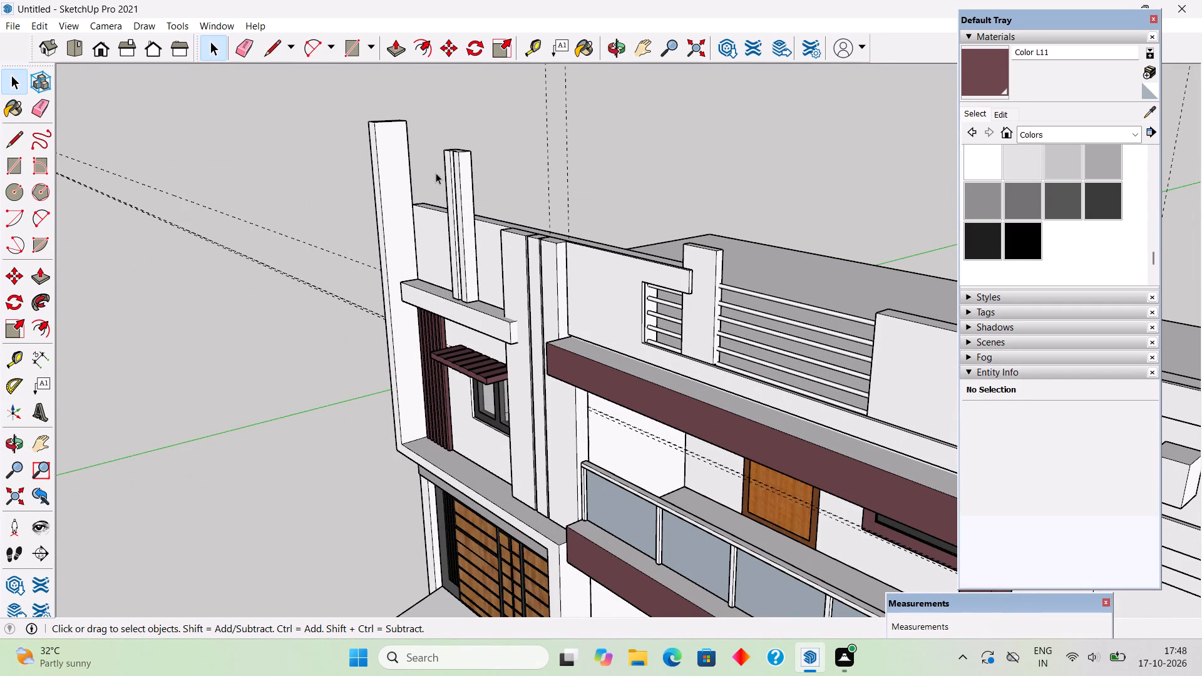
scroll(400, 130, "up", 4)
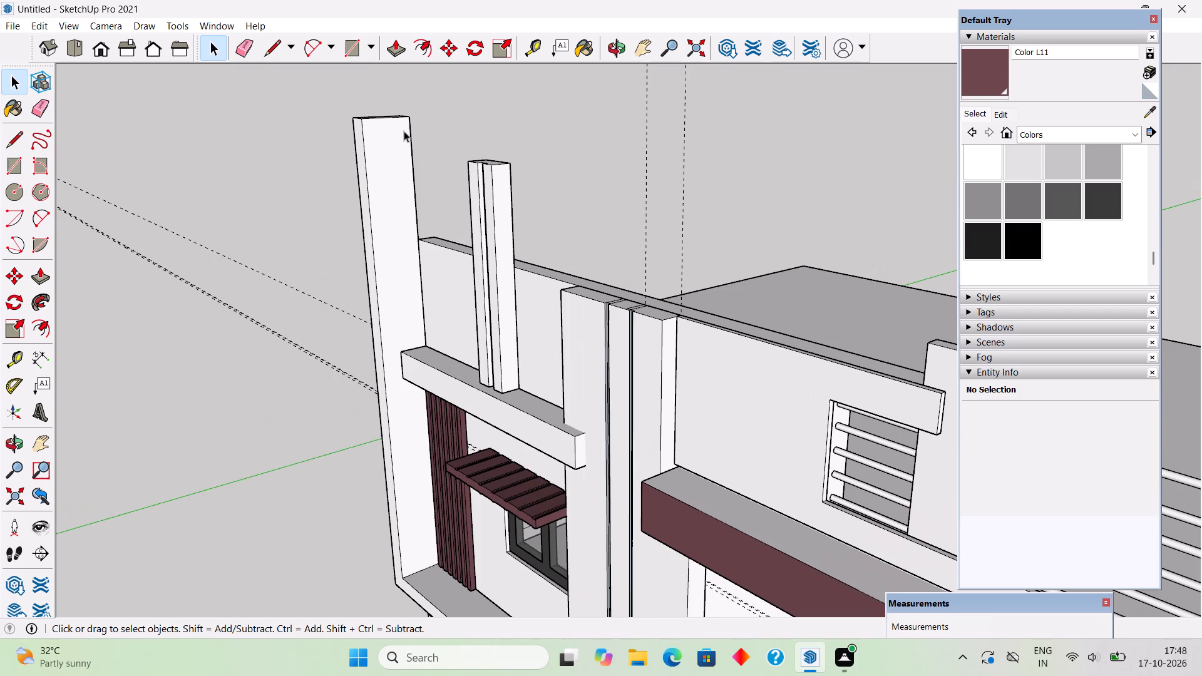
key("p")
key("space")
triple_click(396, 150)
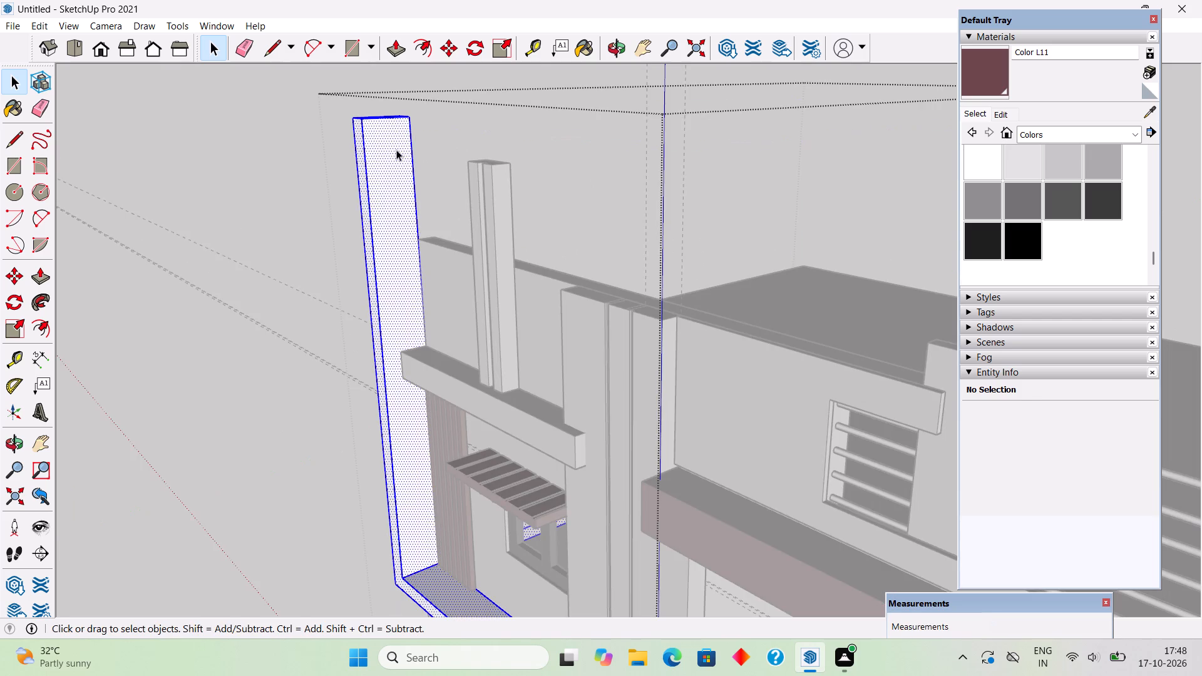
middle_click_drag(429, 279, 530, 498)
key("p")
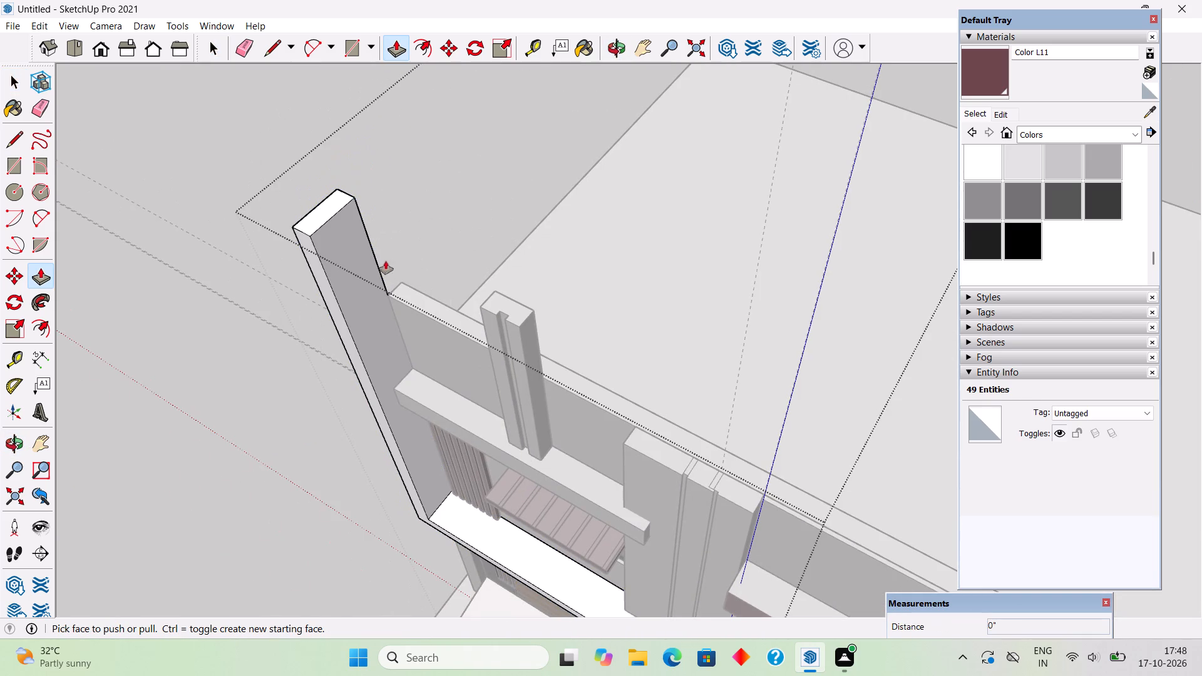
left_click(324, 216)
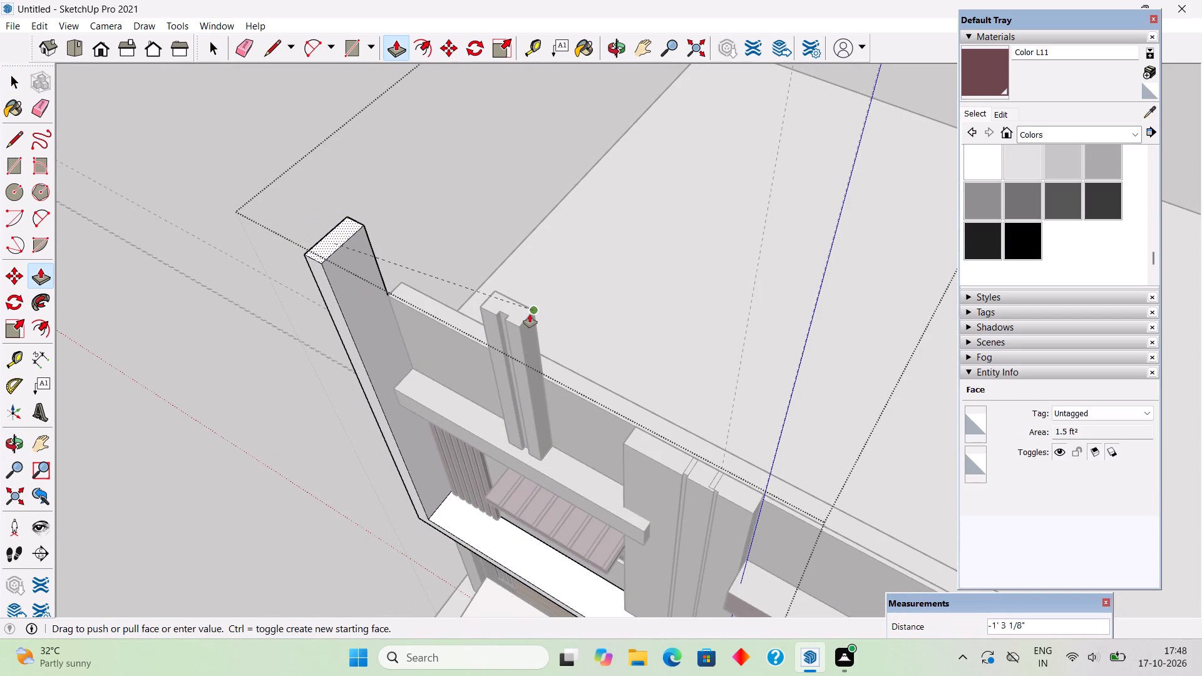
left_click(530, 314)
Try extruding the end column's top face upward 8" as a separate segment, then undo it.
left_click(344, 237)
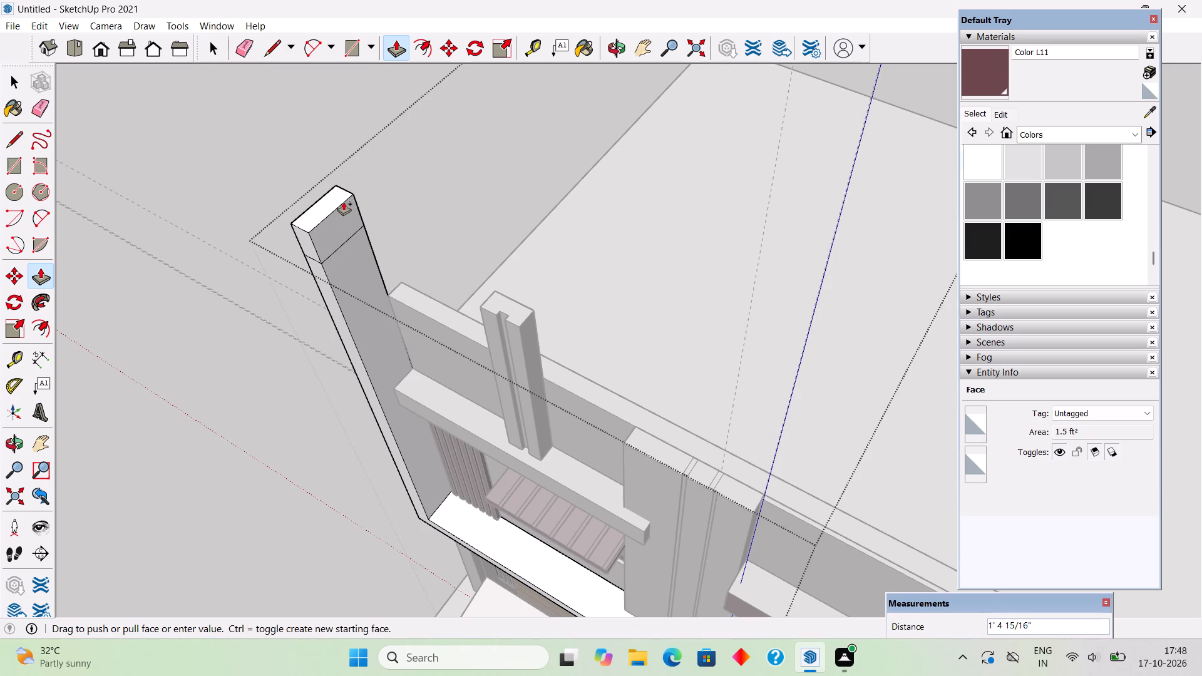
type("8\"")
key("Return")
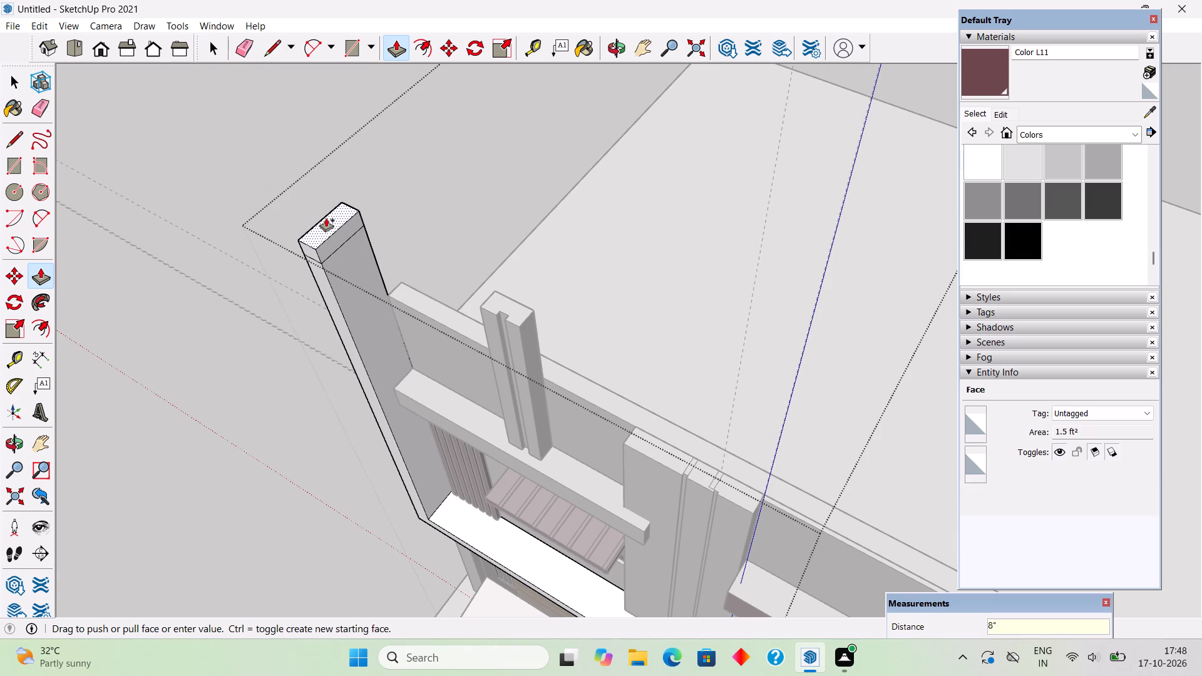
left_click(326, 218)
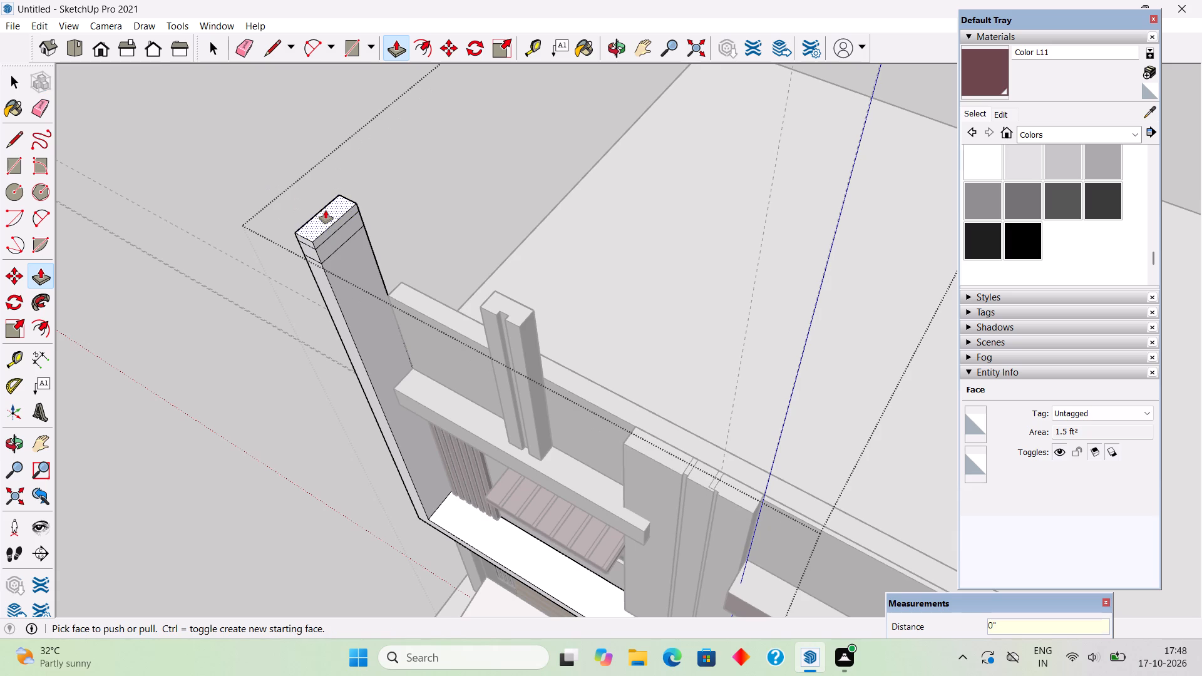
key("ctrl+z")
Align the end column's top with the grooved post's top and extrude a separate 9" segment upward from it.
left_click(339, 237)
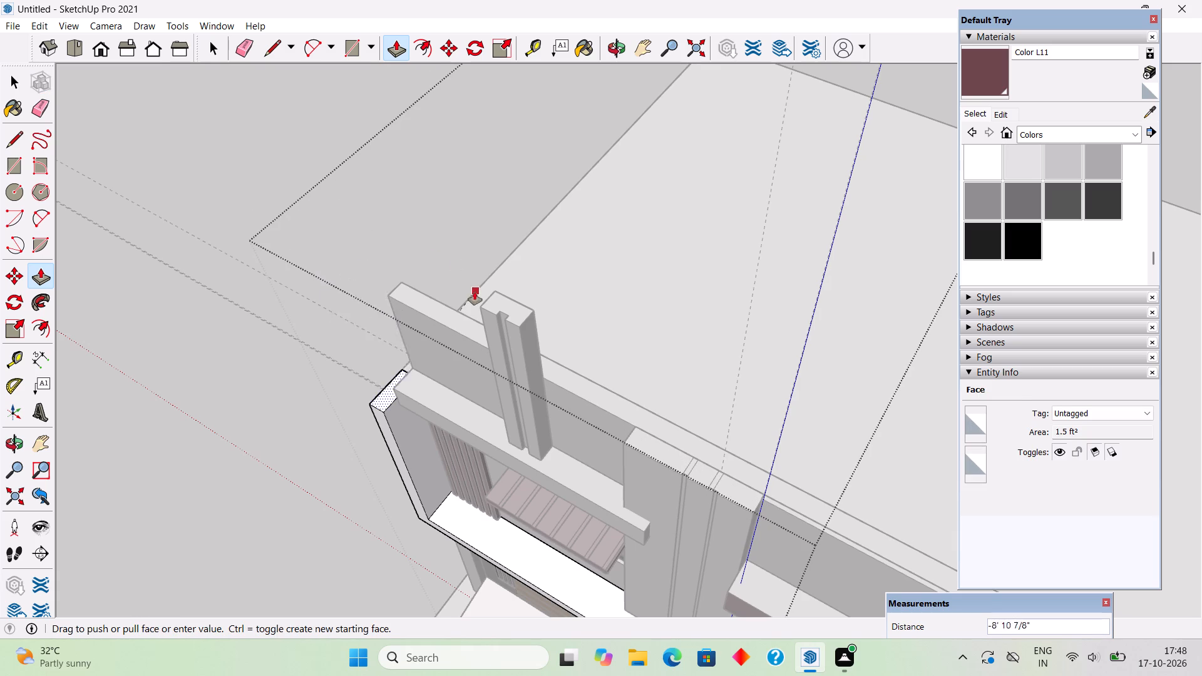
left_click(489, 302)
left_click(344, 235, "ctrl")
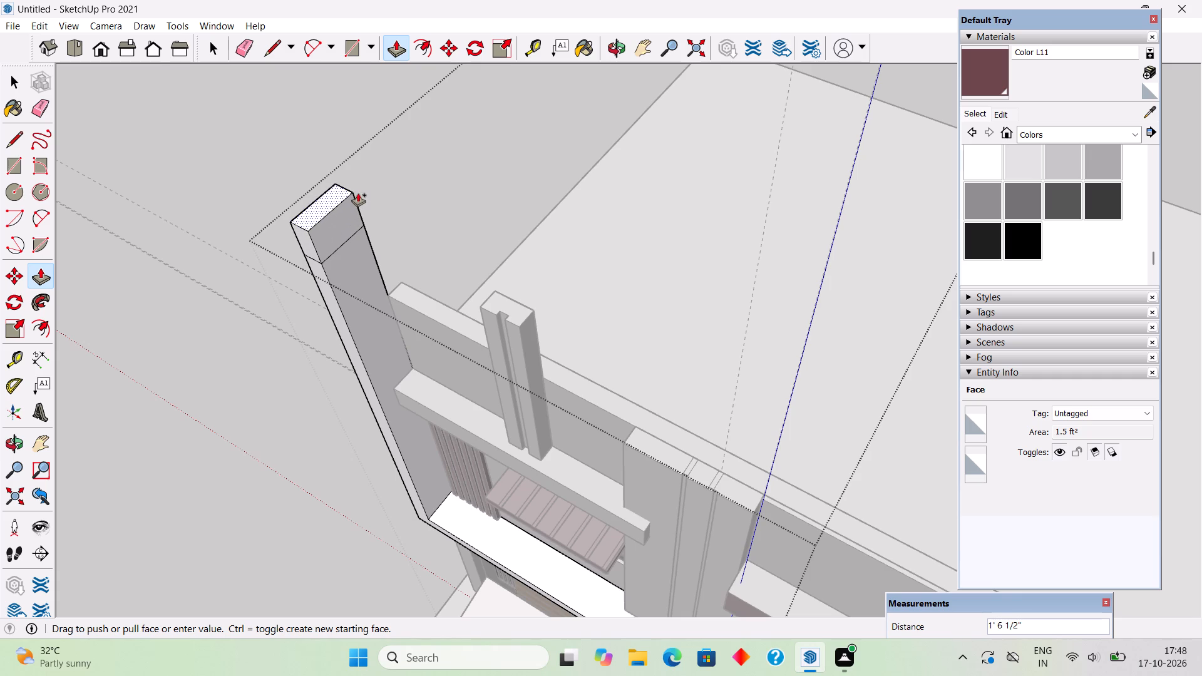
type("9\"")
key("Return")
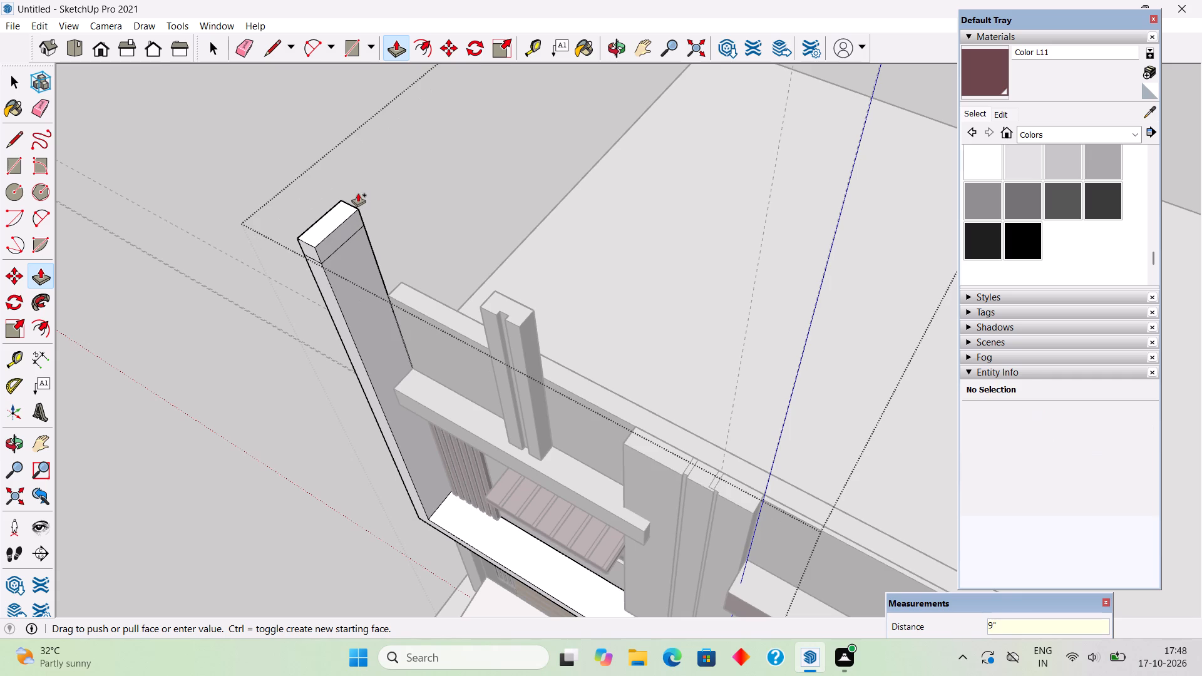
Extrude the inner side face of the column's 9" top segment horizontally about 10' to form a beam over the grooved post.
left_click(348, 223)
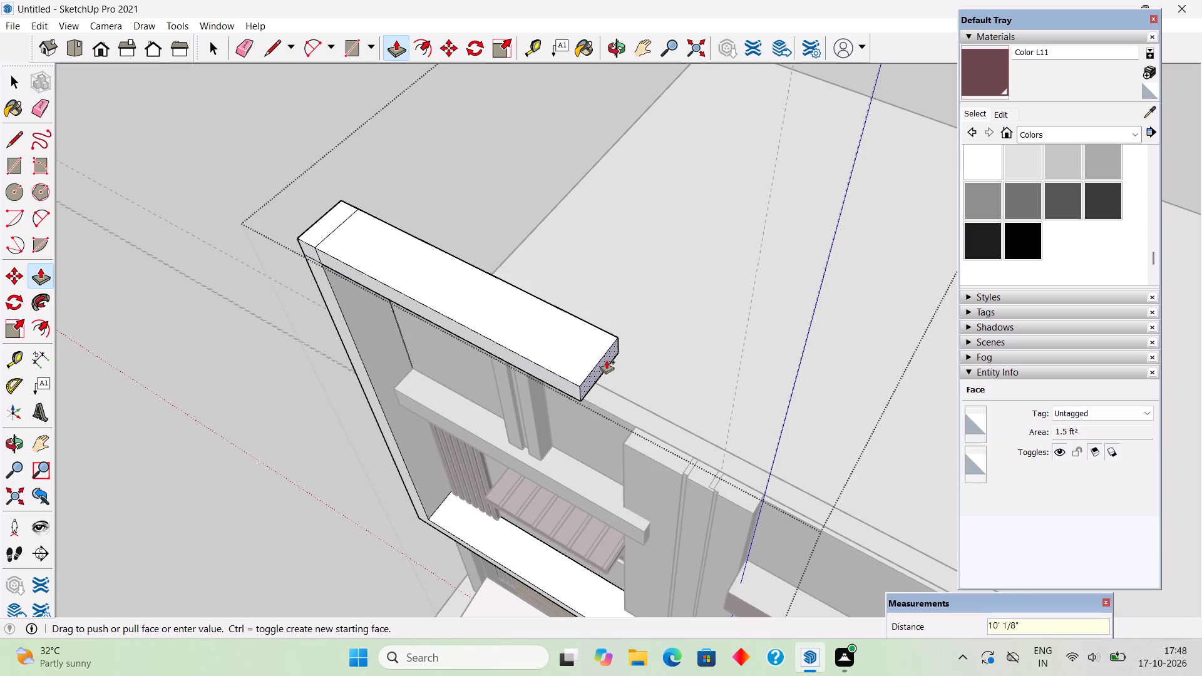
left_click(607, 361)
key("space")
middle_click_drag(512, 362, 562, 252)
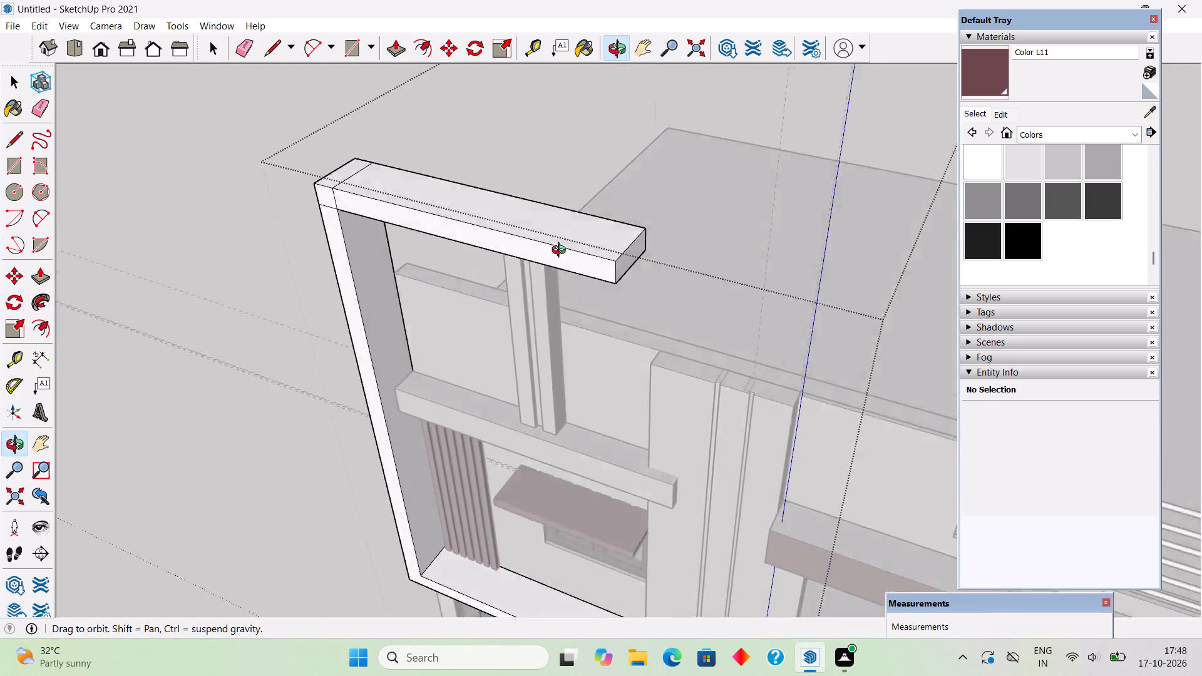
middle_click_drag(562, 252, 735, 190)
key("space")
scroll(430, 175, "up", 9)
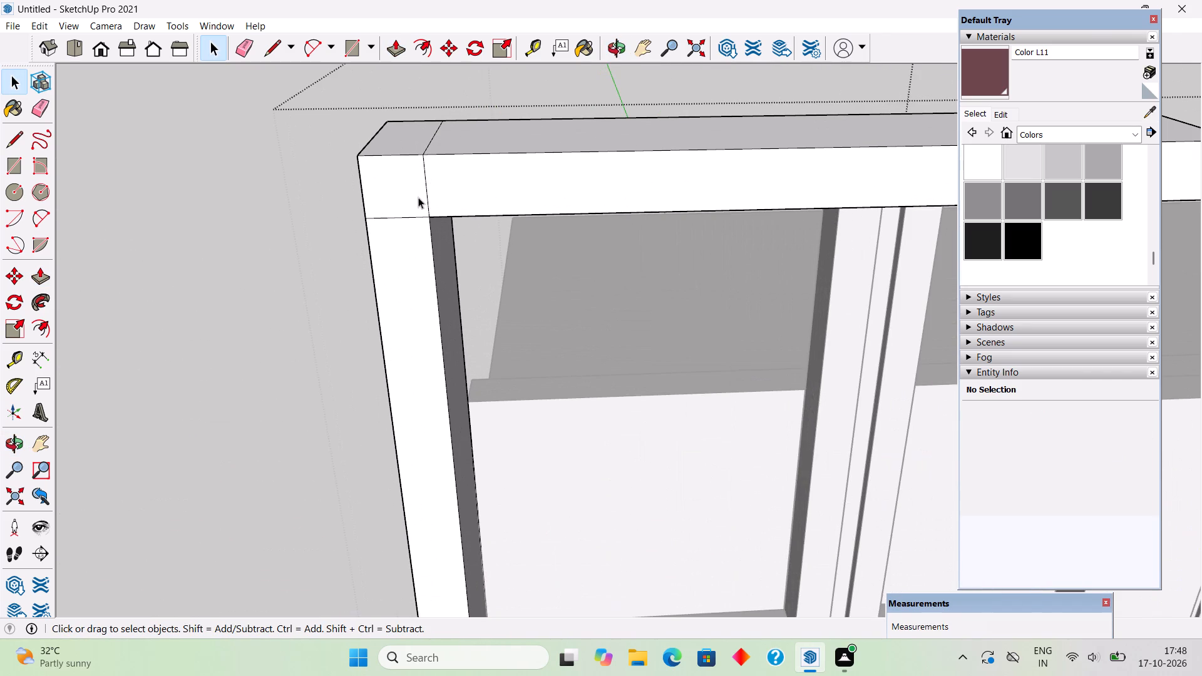
Delete the three leftover seam edges where the end column meets the overhead beam and close the frame group.
left_click(413, 216)
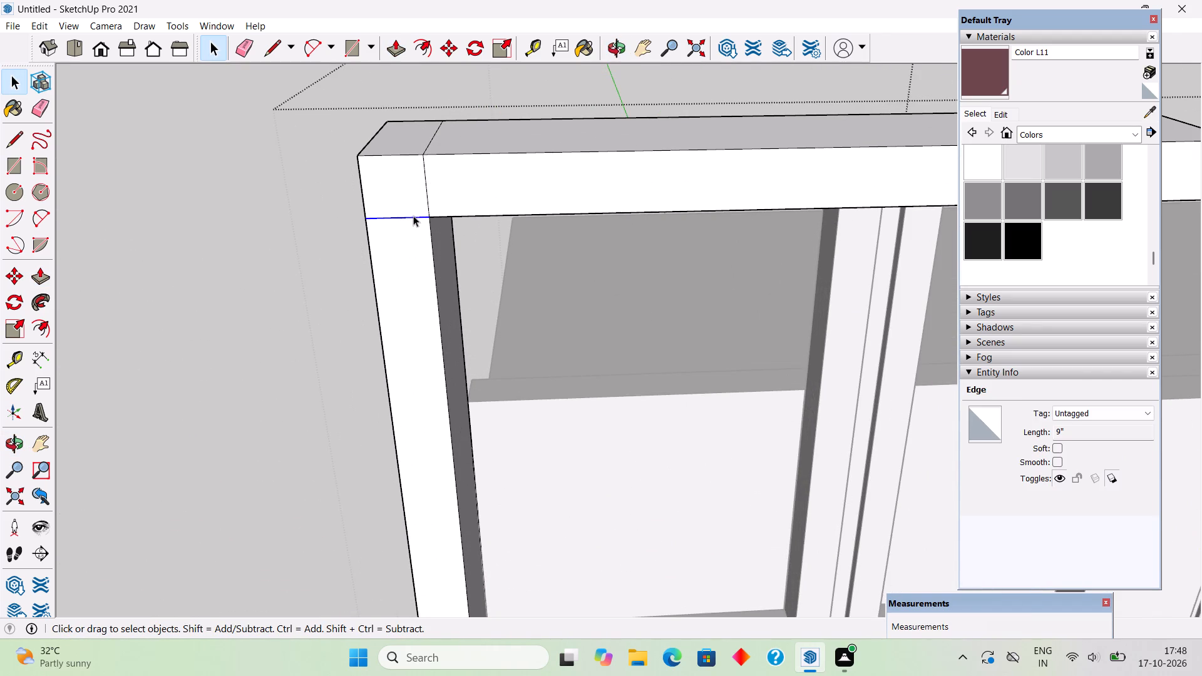
key("Delete")
left_click(429, 196)
key("Delete")
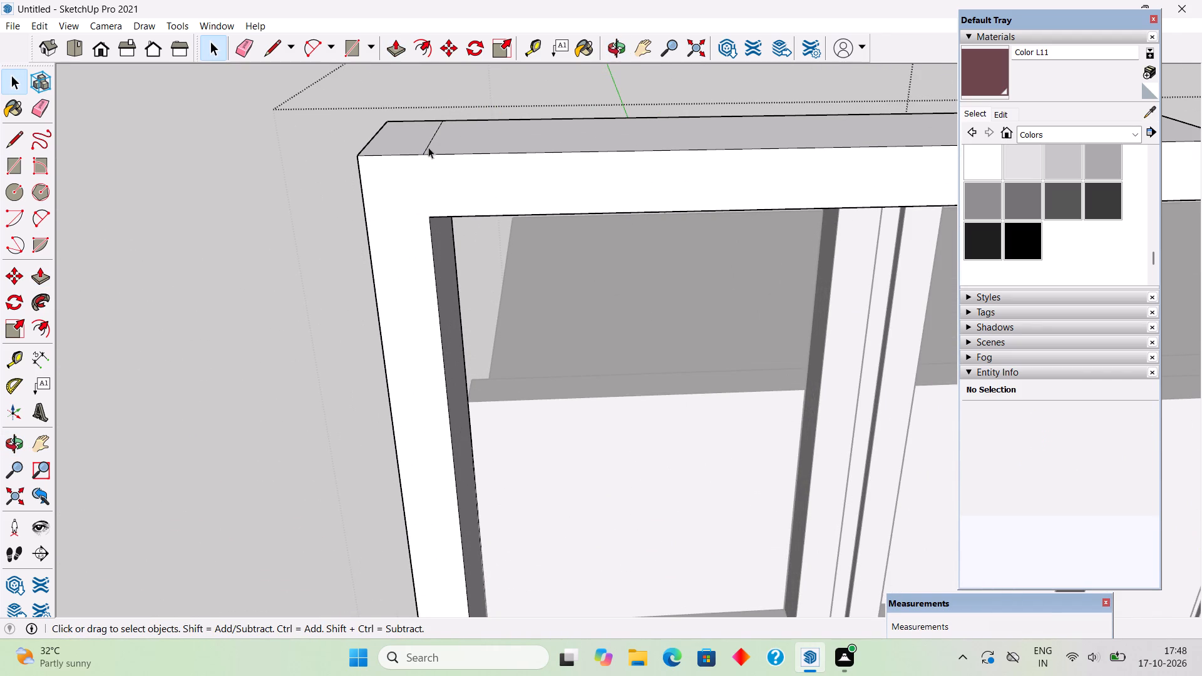
left_click(428, 145)
key("Delete")
scroll(448, 243, "down", 1)
middle_click_drag(436, 212, 388, 41)
scroll(388, 41, "down", 4)
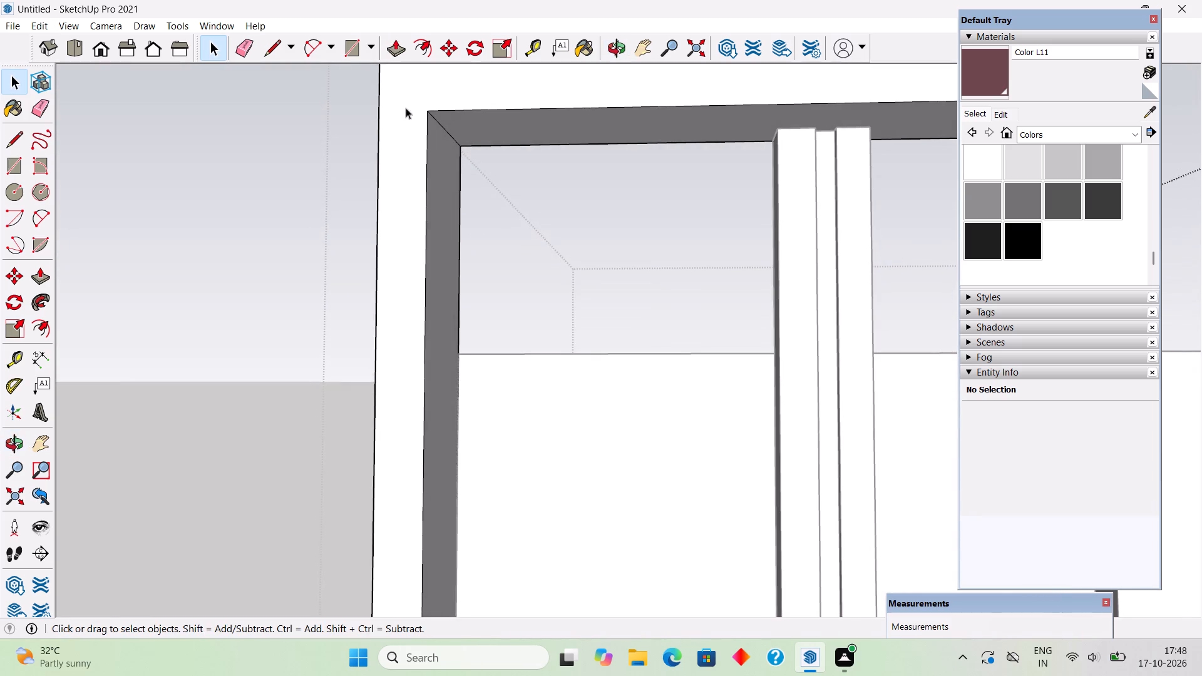
scroll(459, 228, "down", 3)
scroll(459, 228, "up", 1)
scroll(459, 228, "down", 7)
left_click(359, 201)
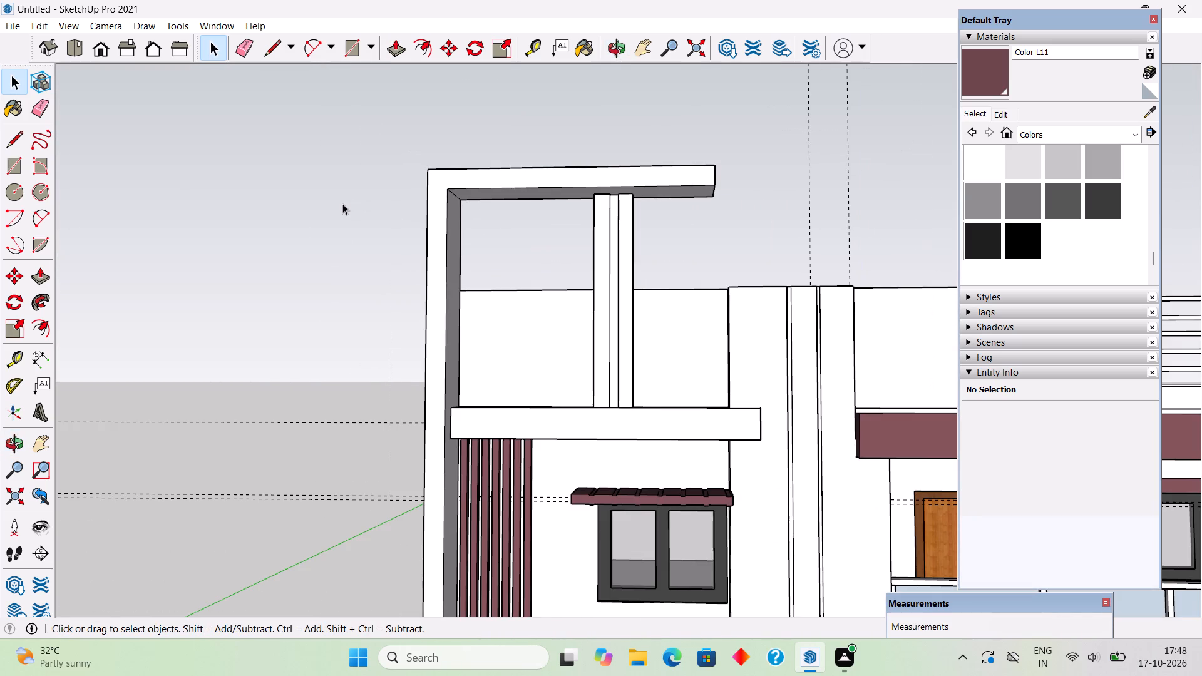
Open the frame group from the roof side and draw a 9" line across the end column's rear face at roof slab level.
scroll(342, 203, "up", 4)
middle_click_drag(521, 368, 260, 466)
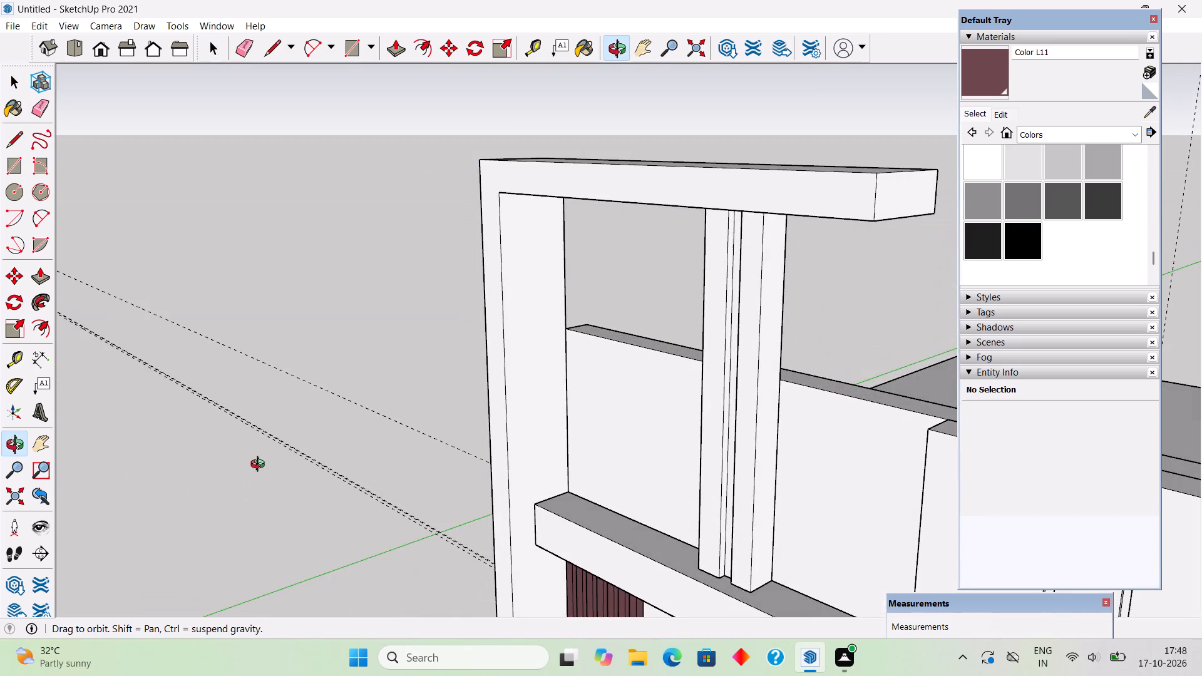
middle_click_drag(260, 466, 677, 484)
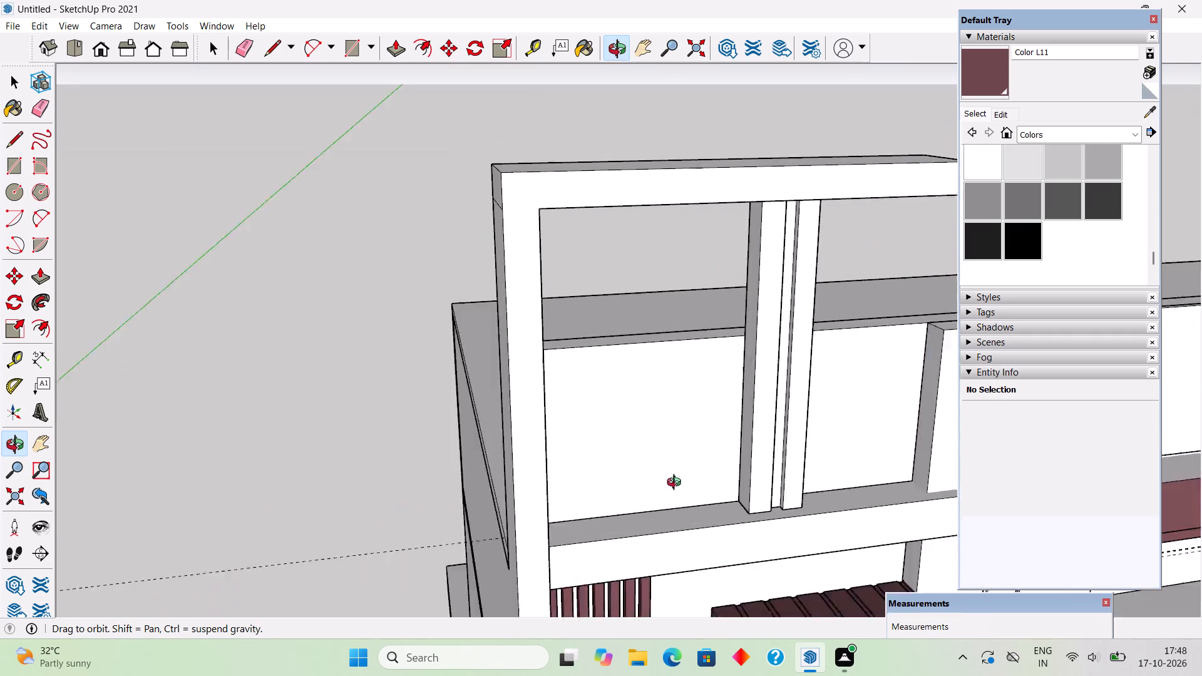
middle_click_drag(677, 484, 911, 432)
scroll(689, 339, "down", 5)
middle_click_drag(595, 379, 659, 346)
scroll(659, 346, "down", 3)
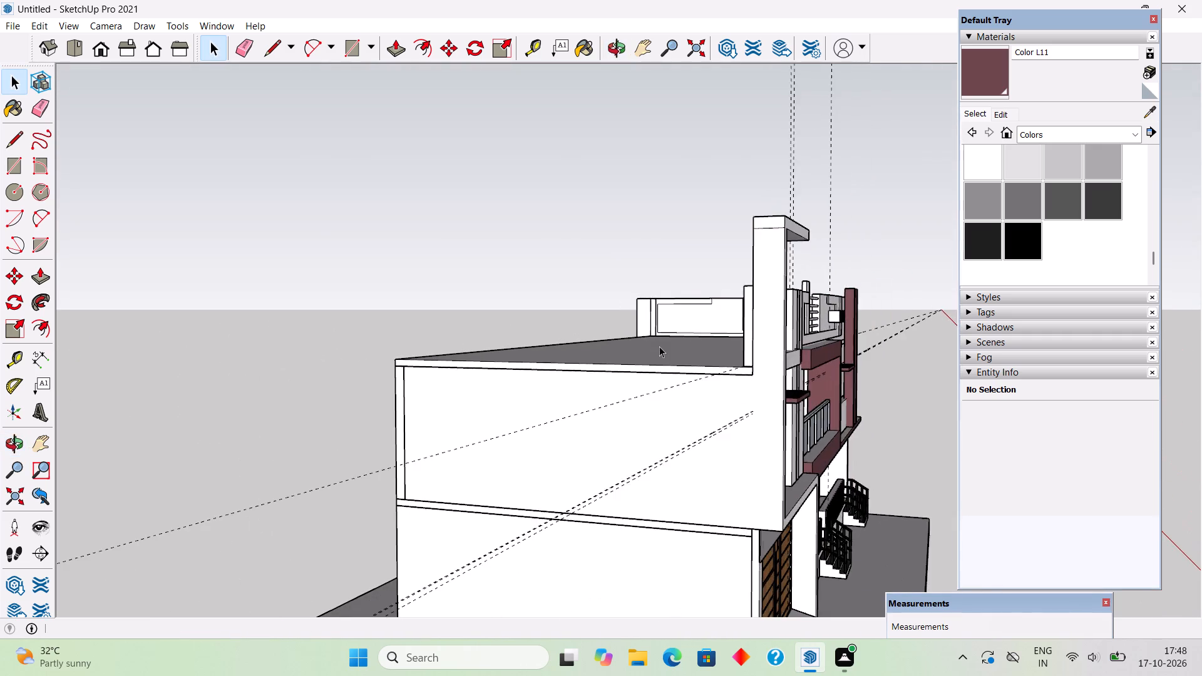
middle_click_drag(690, 371, 898, 436)
scroll(898, 436, "down", 3)
scroll(818, 398, "down", 5)
middle_click_drag(818, 454, 933, 452)
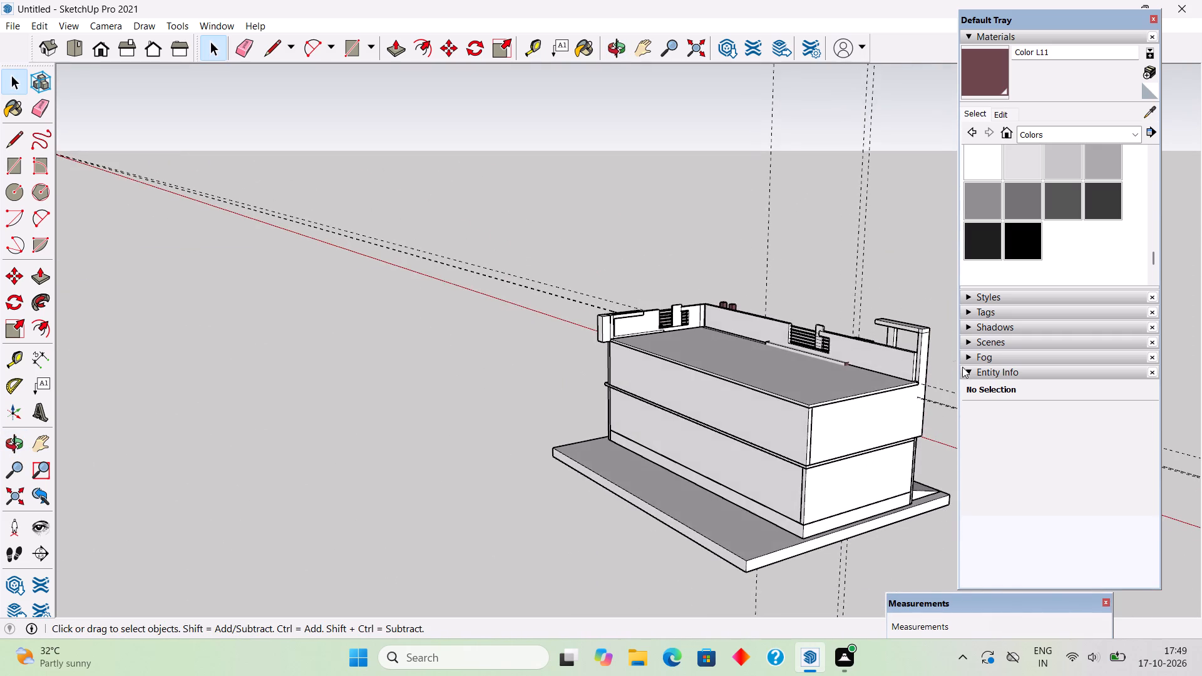
scroll(927, 326, "up", 14)
triple_click(886, 447)
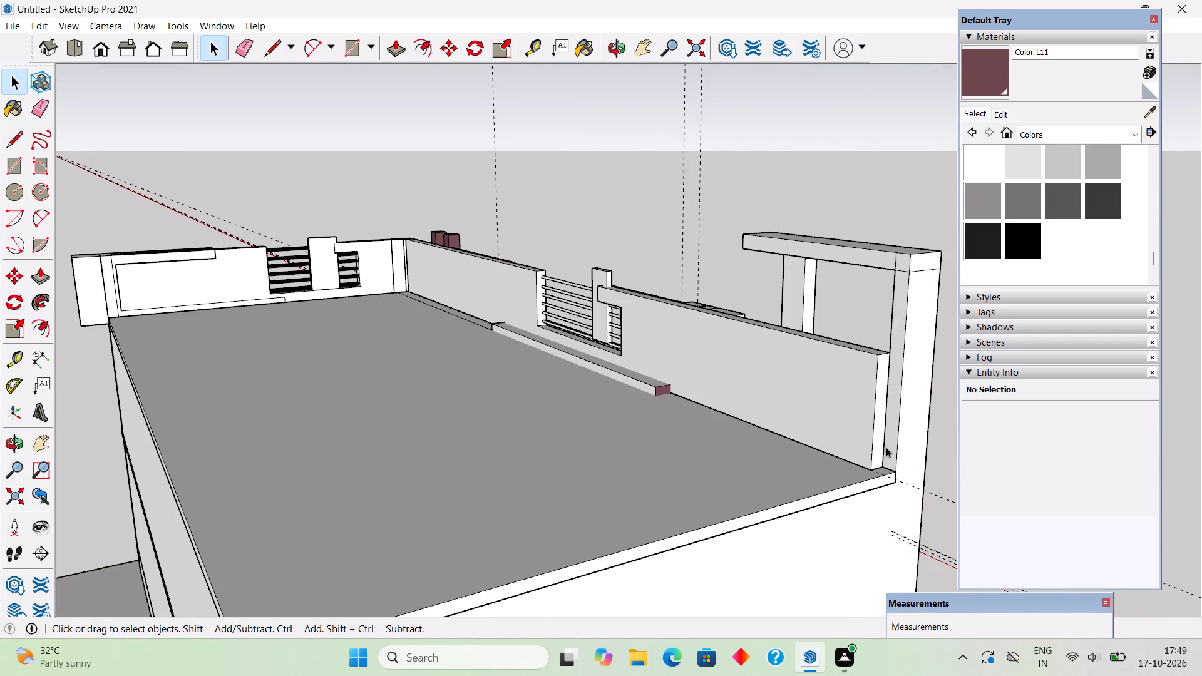
key("l")
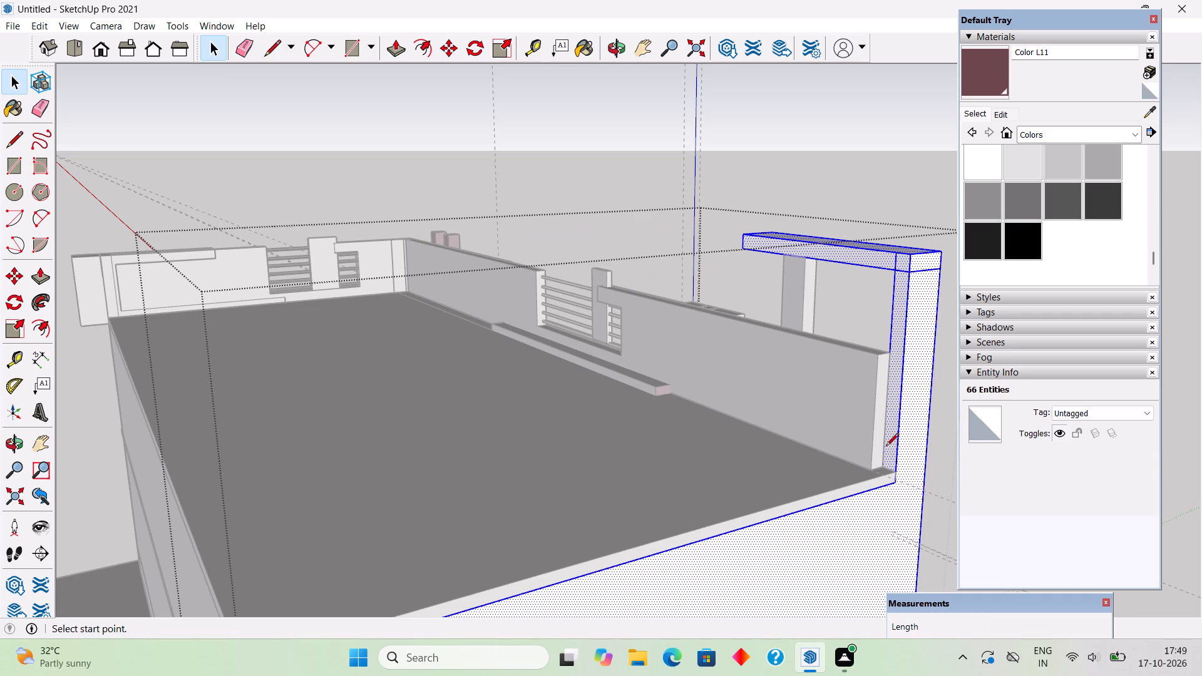
scroll(886, 446, "up", 5)
left_click(880, 478)
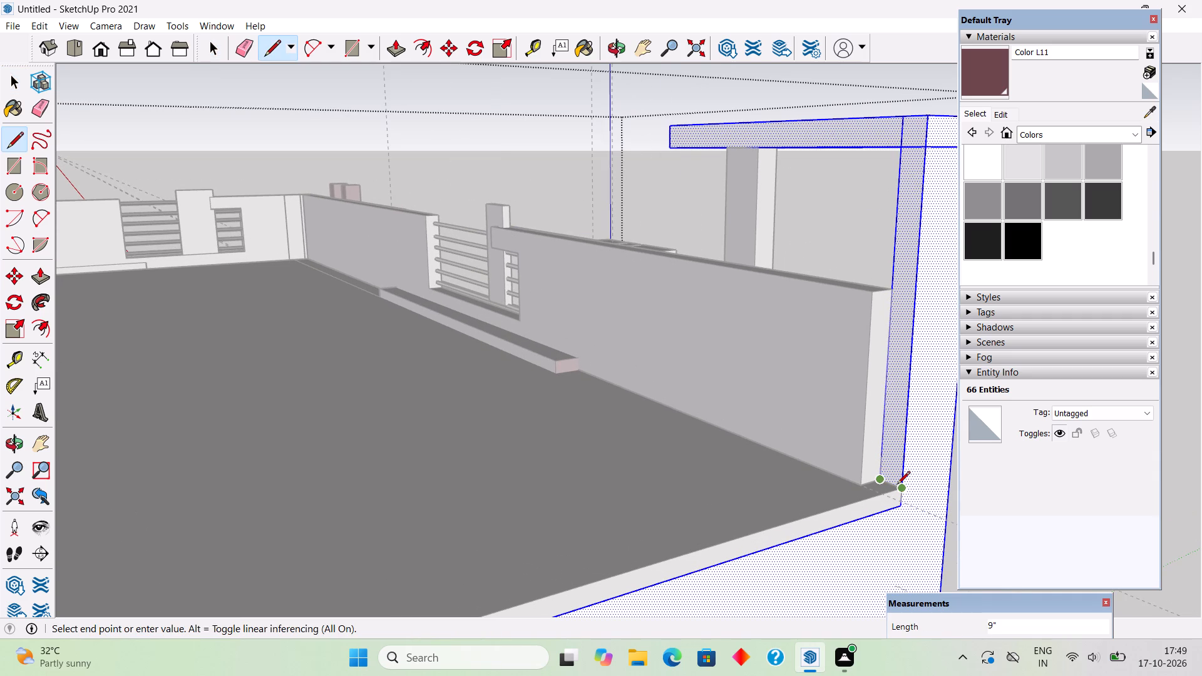
left_click(897, 485)
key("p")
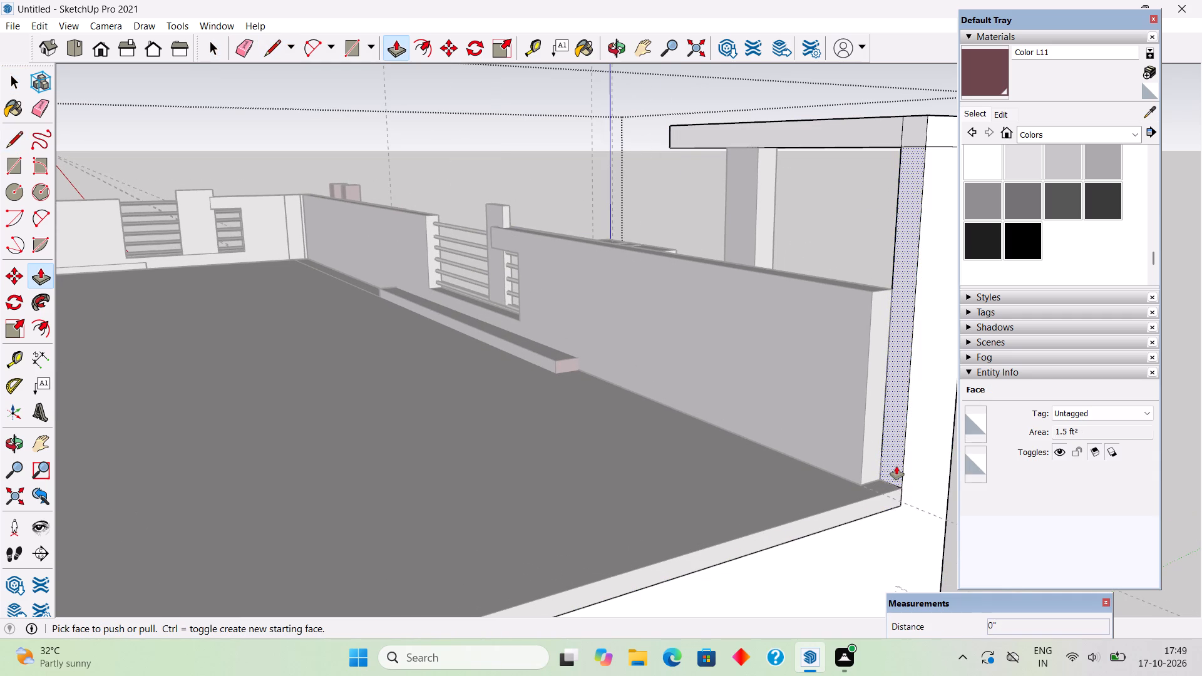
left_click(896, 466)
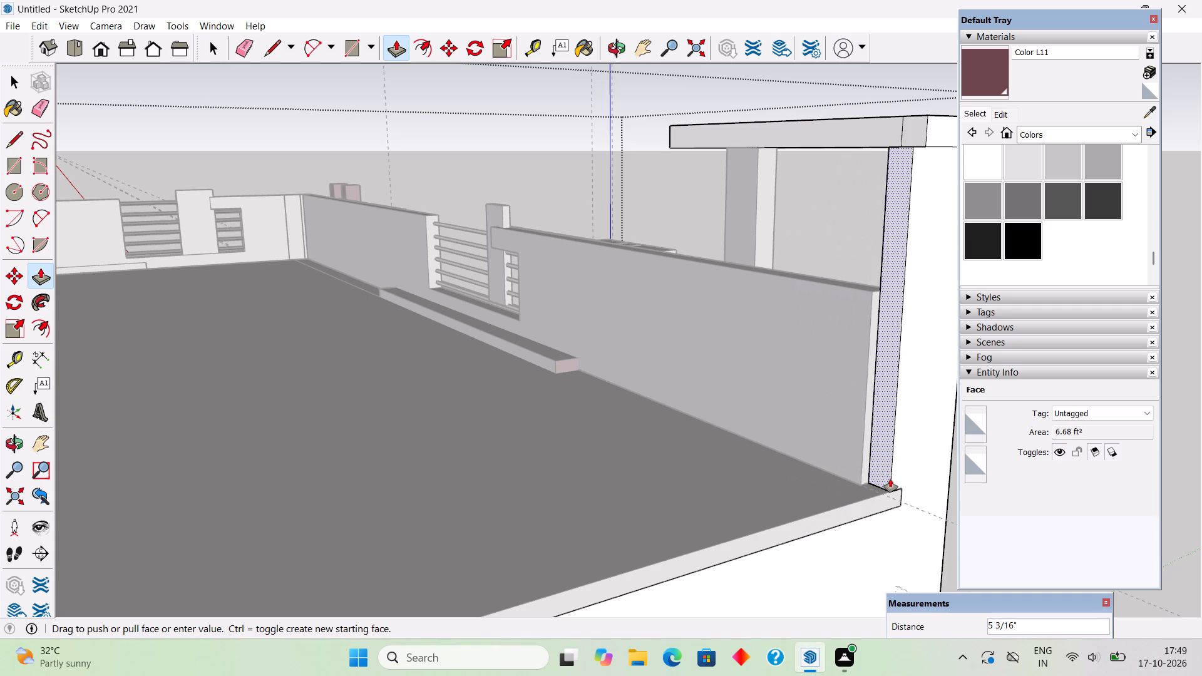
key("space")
Open the roof slab group and push its side edge face in to line up with the front parapet's end.
scroll(872, 498, "down", 7)
scroll(763, 426, "down", 4)
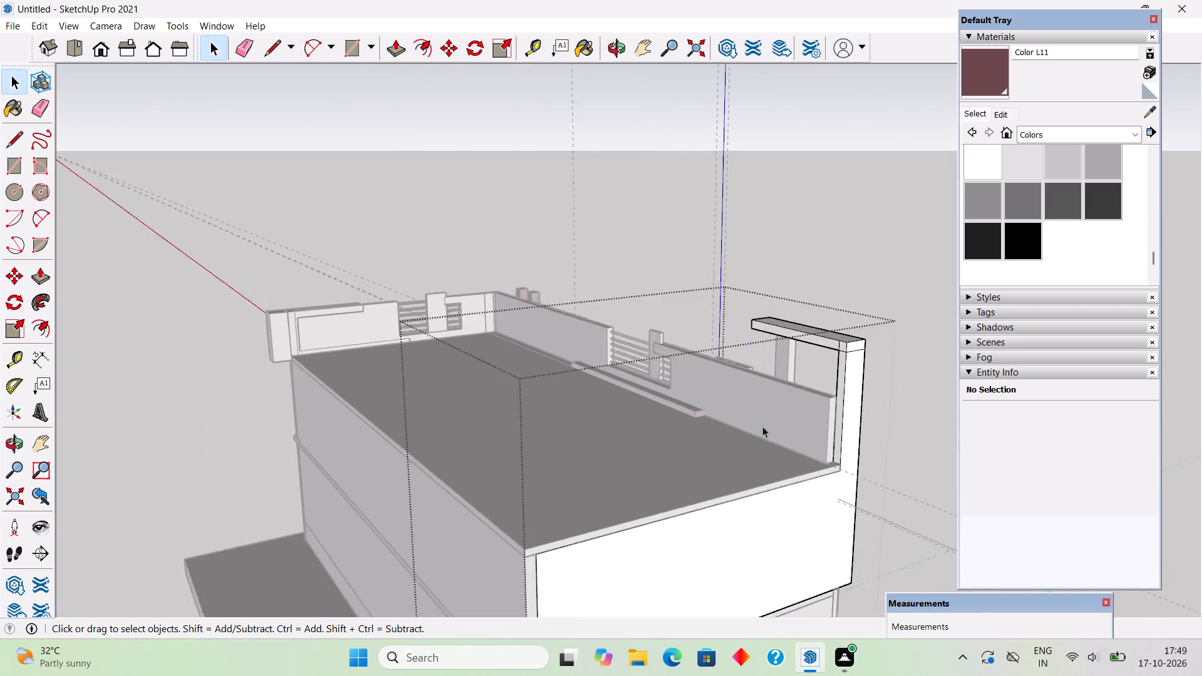
scroll(763, 426, "down", 2)
scroll(750, 499, "up", 5)
triple_click(752, 470)
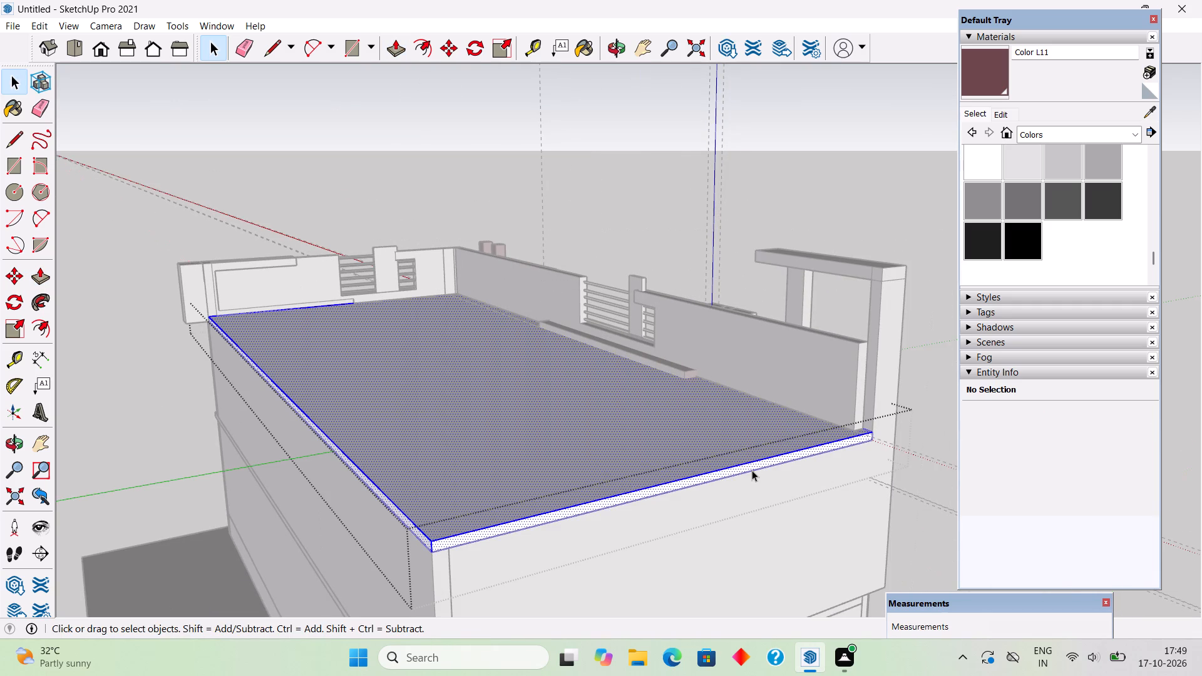
key("p")
left_click(755, 468)
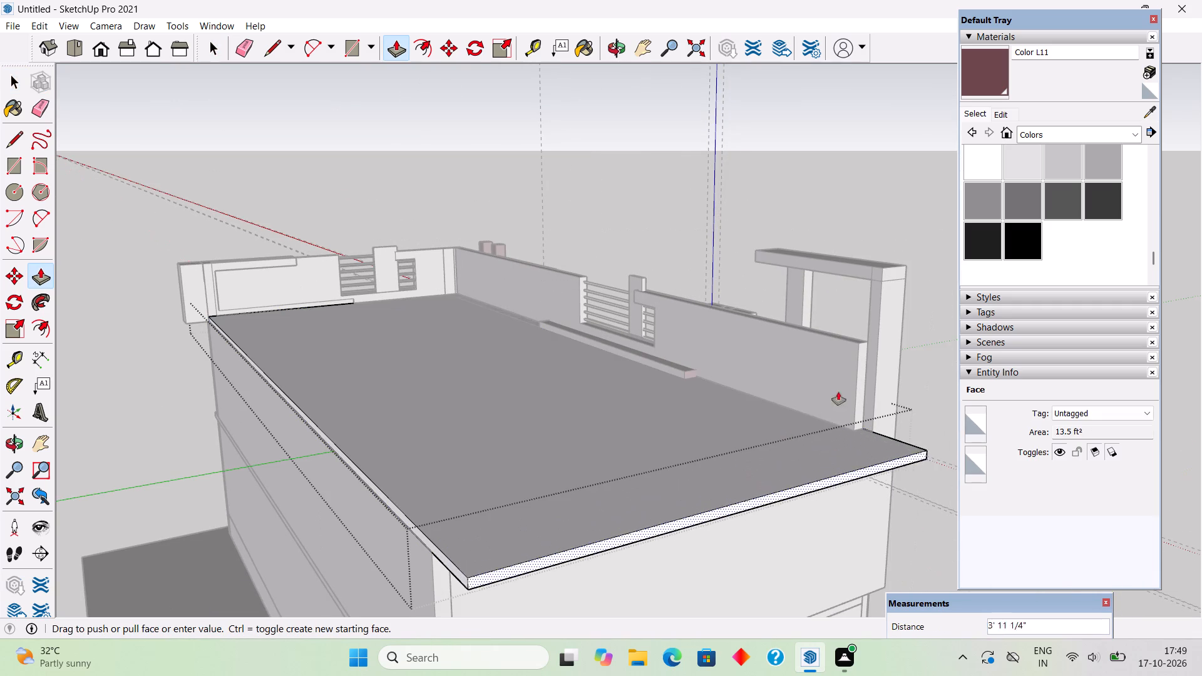
left_click(856, 380)
key("space")
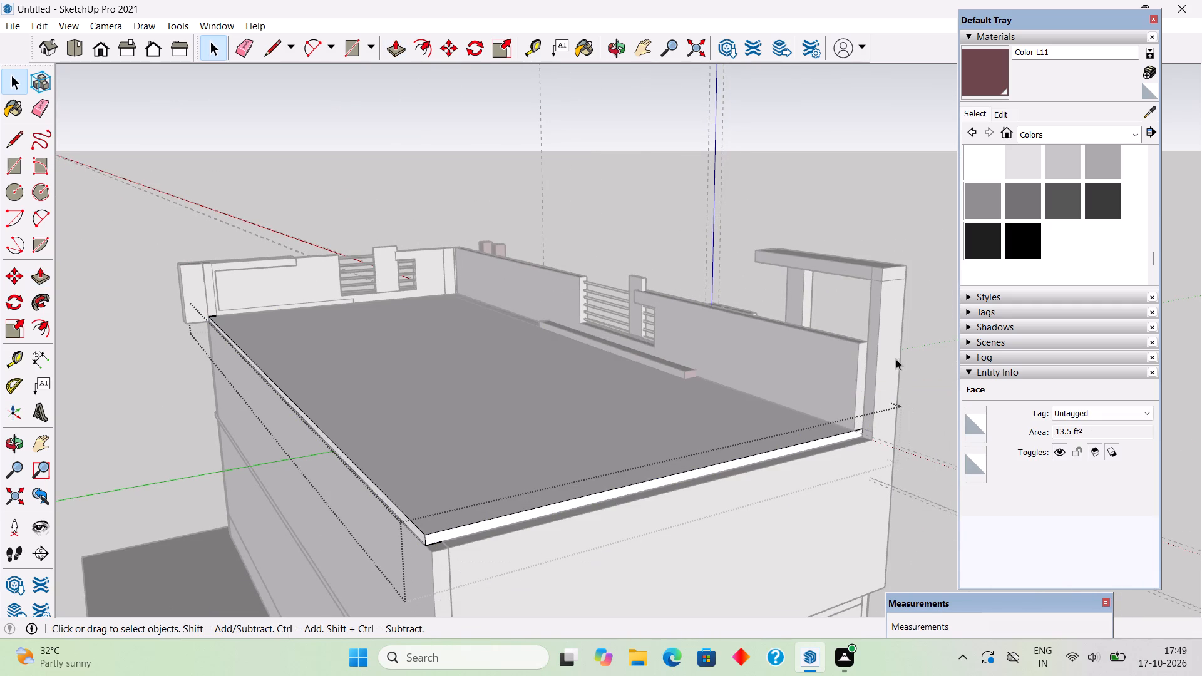
left_click(908, 325)
Open the frame group and extrude the rear faces of the end column, overhead beam and their corner segment 9" toward the roof.
scroll(867, 392, "up", 3)
triple_click(867, 392)
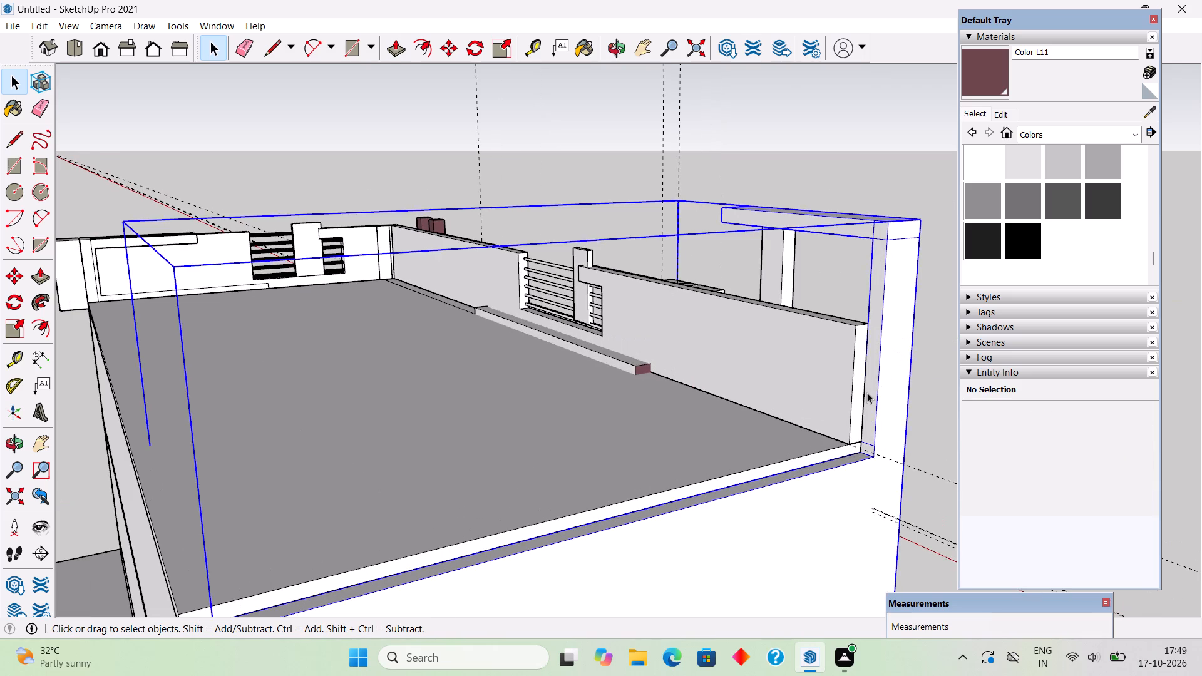
left_click(867, 392)
key("p")
left_click(867, 392)
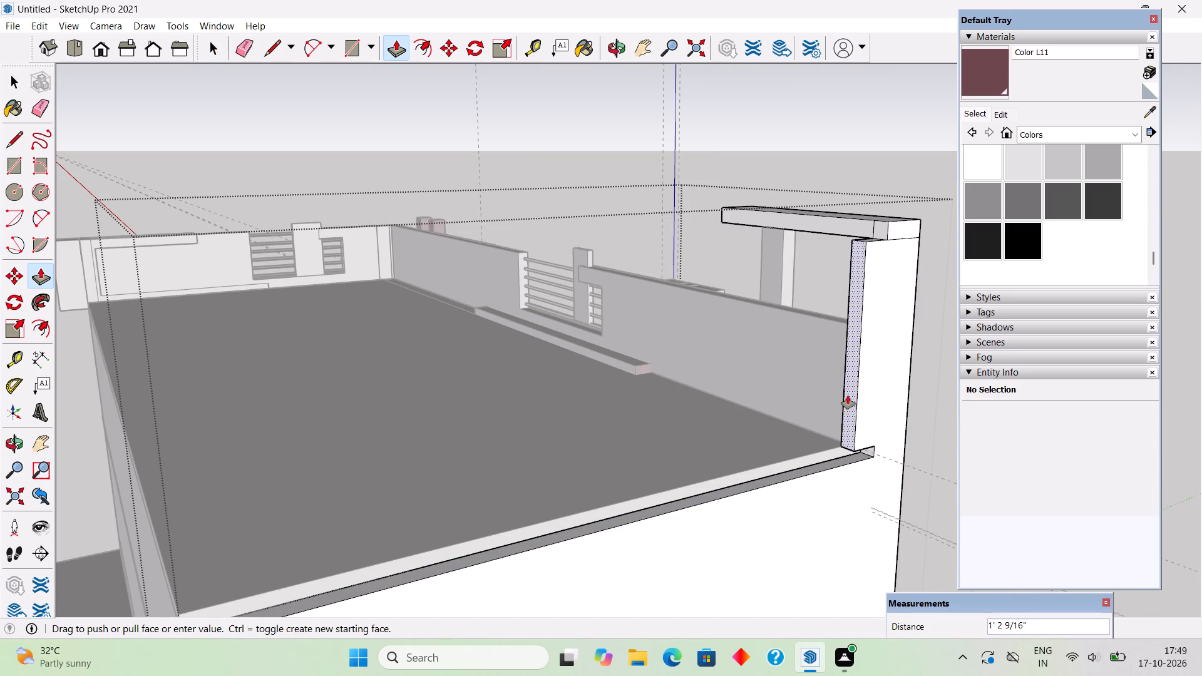
left_click(824, 337)
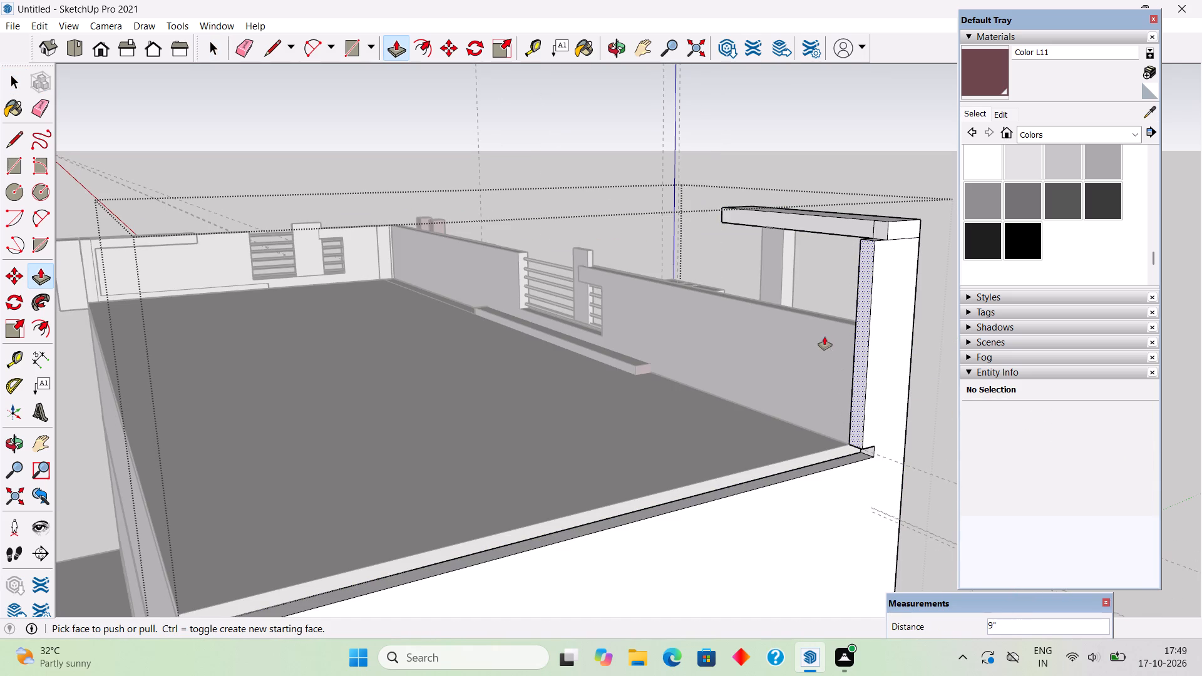
left_click(833, 224)
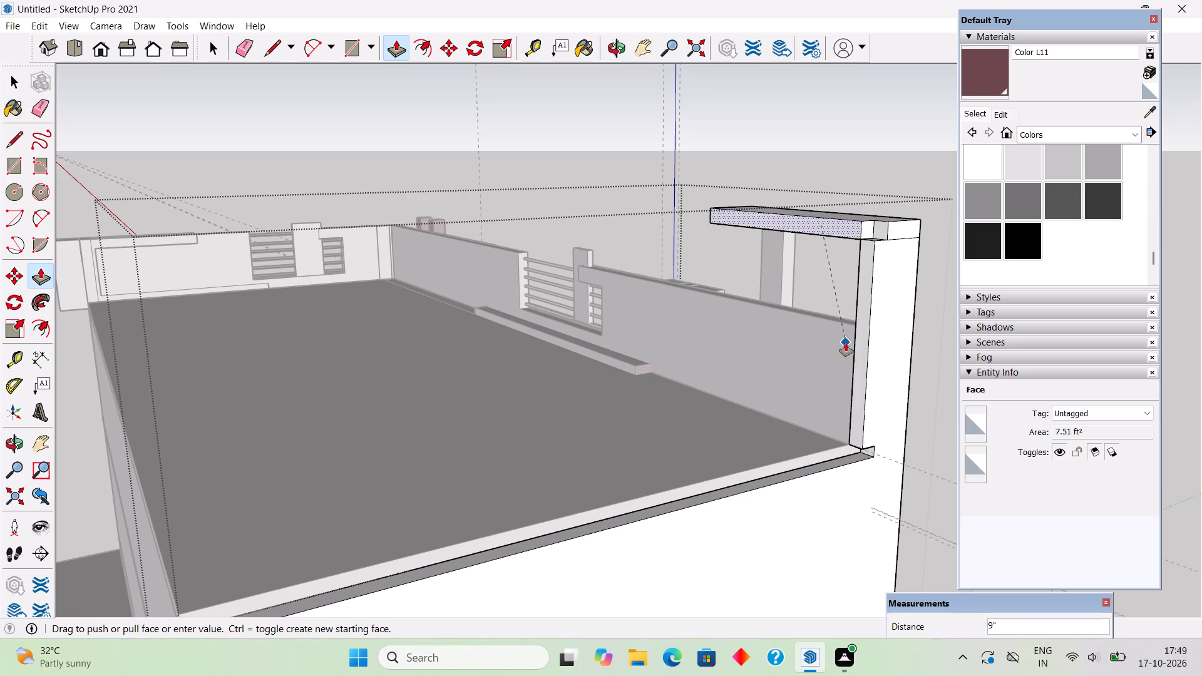
left_click(846, 346)
left_click(885, 232)
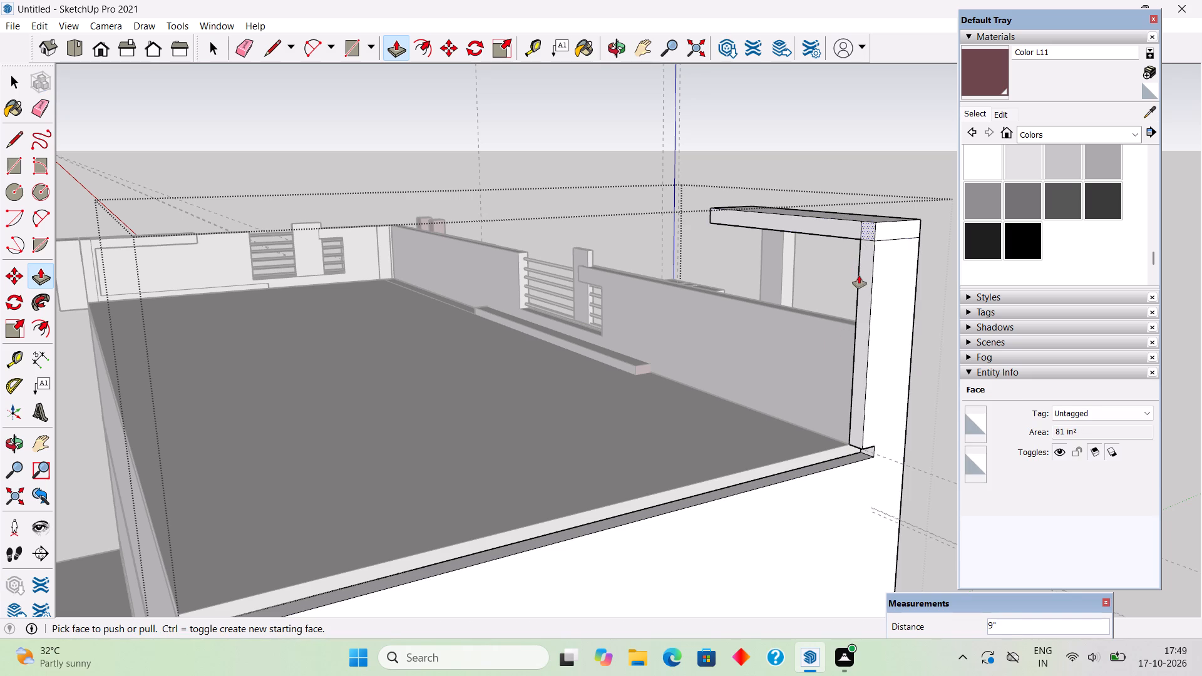
left_click(859, 275)
key("space")
Extrude the small face at the end column's base 27' along the roof slab's side edge and close the group.
middle_click_drag(870, 388, 876, 324)
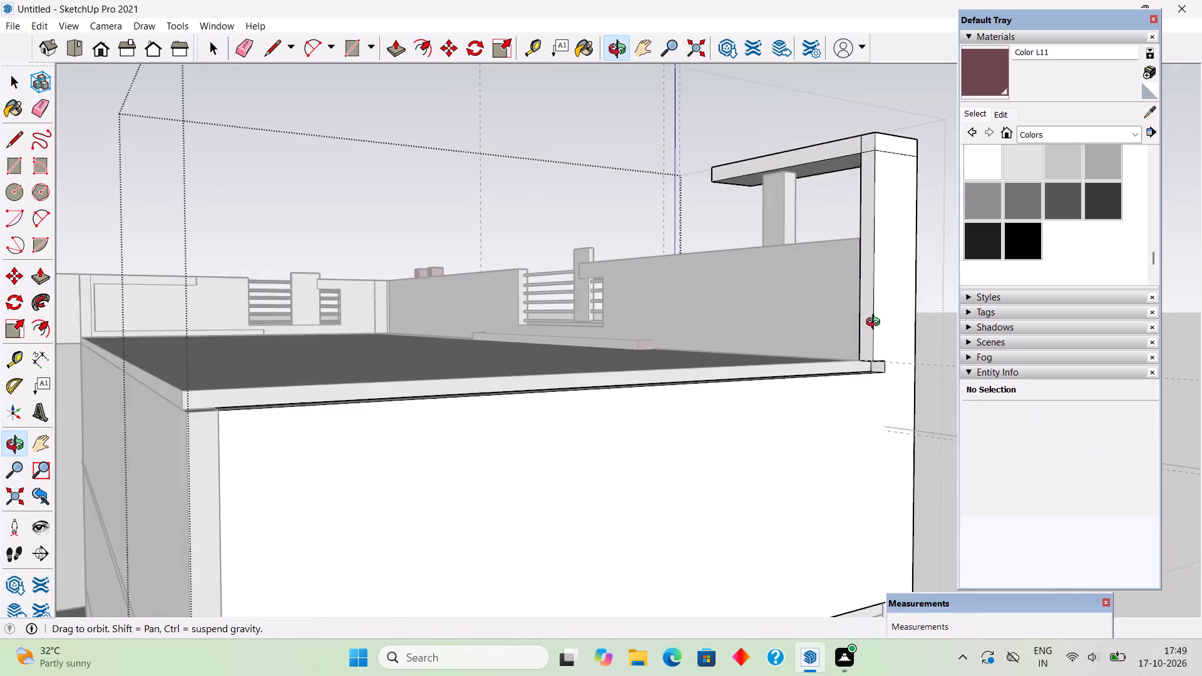
middle_click_drag(876, 324, 896, 354)
scroll(905, 398, "up", 4)
left_click(900, 405)
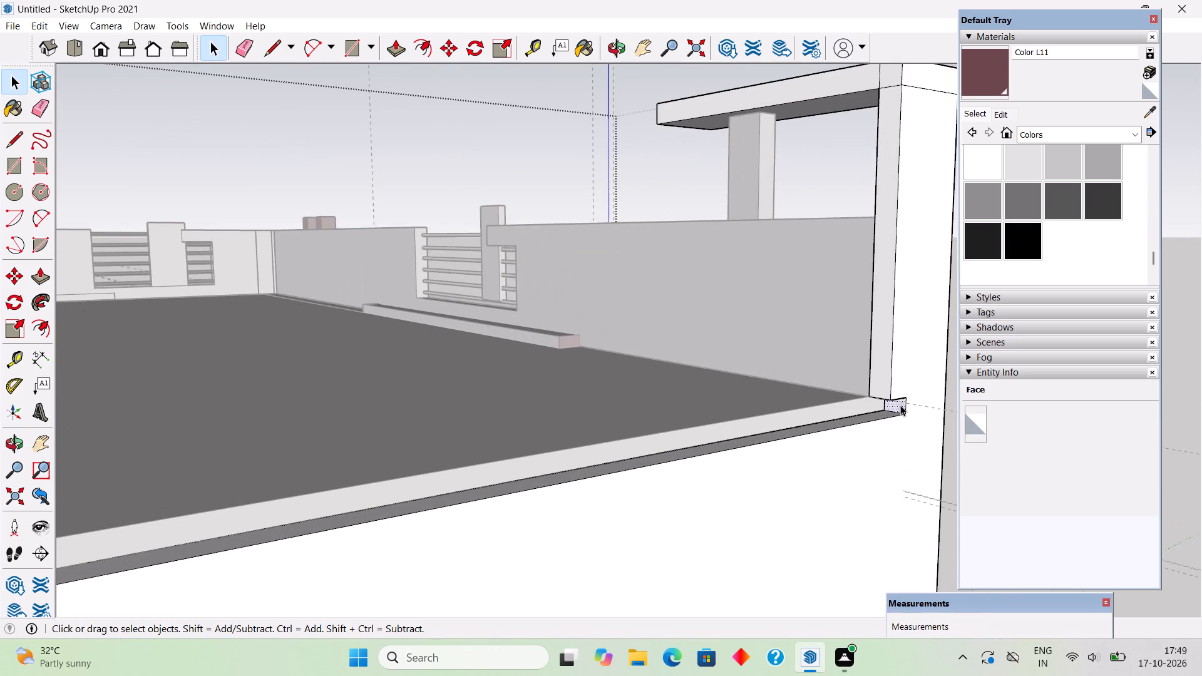
key("p")
left_click(900, 405)
scroll(764, 431, "down", 9)
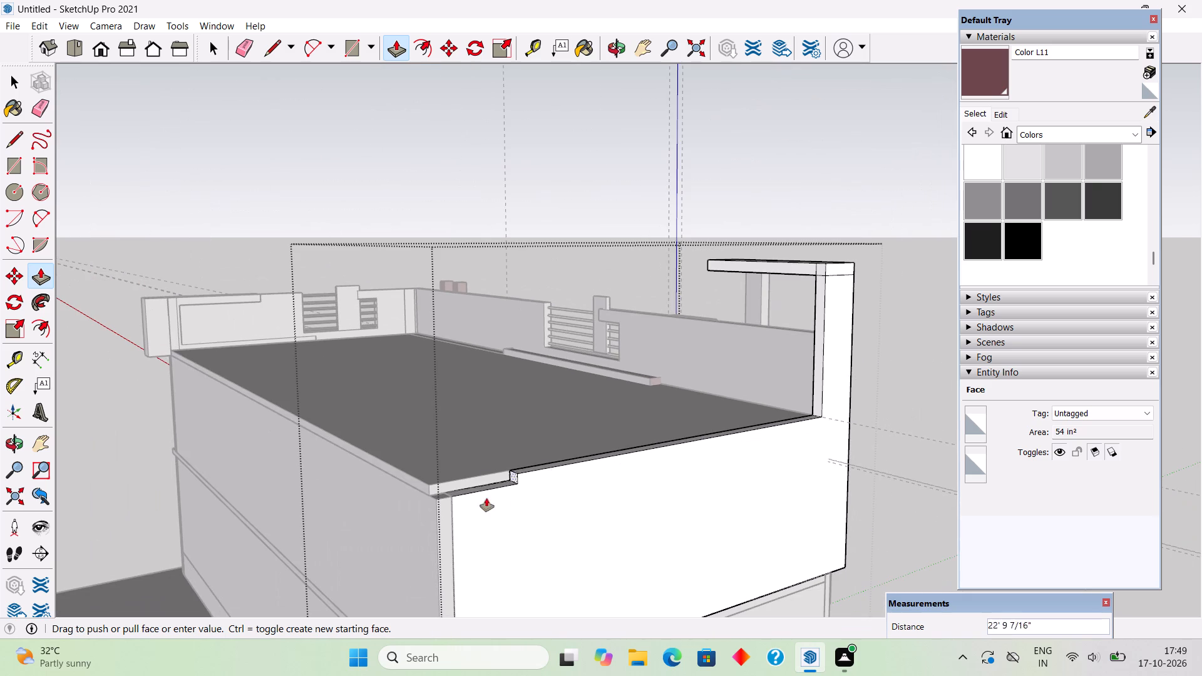
left_click(432, 506)
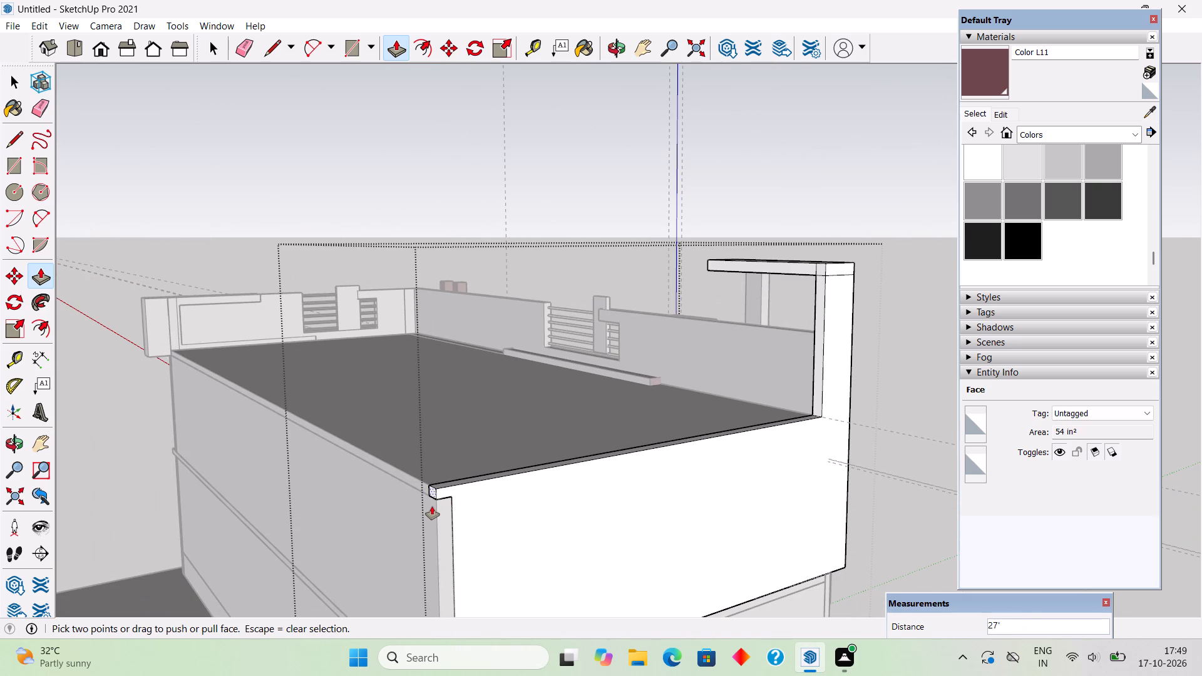
key("space")
scroll(430, 505, "down", 6)
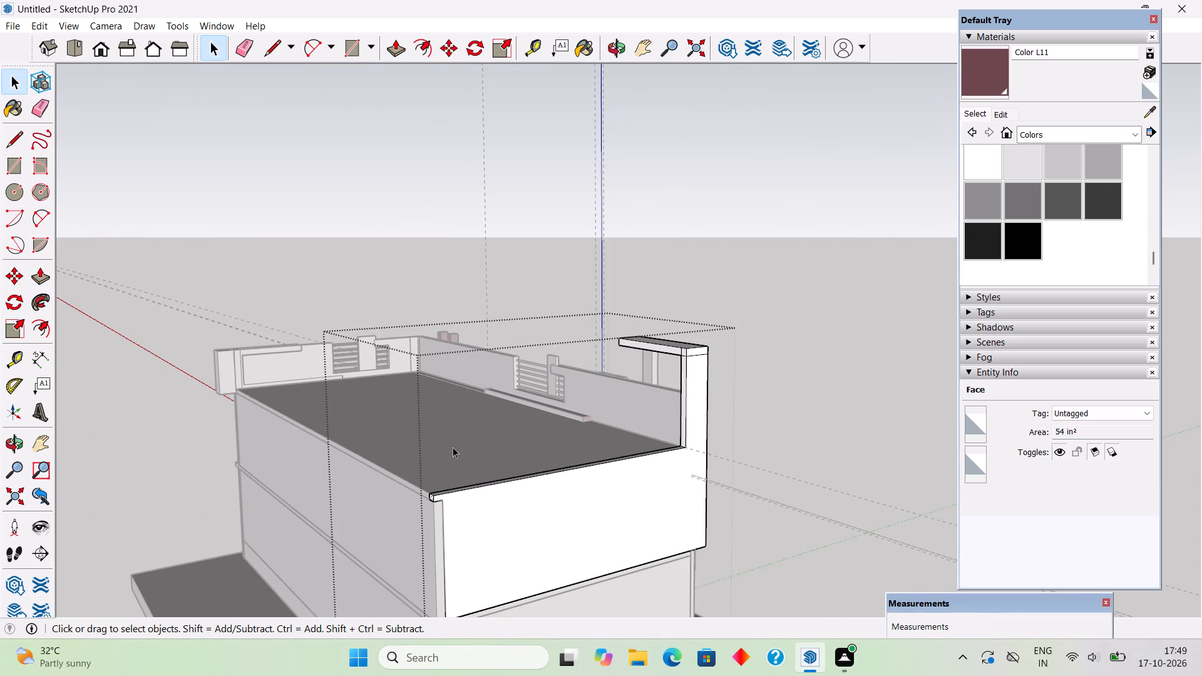
left_click(503, 197)
Open the upper rear wall's group and push its end face in to line up with the roof slab's corner.
middle_click_drag(456, 384, 181, 323)
scroll(181, 323, "down", 3)
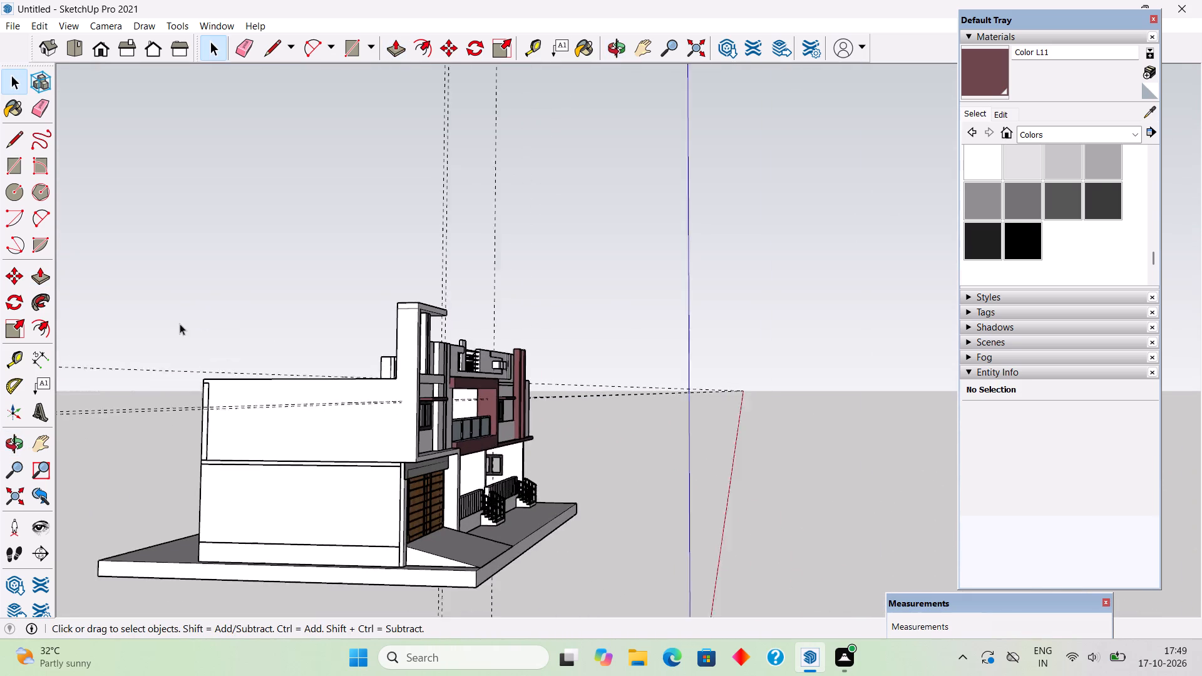
scroll(180, 324, "down", 1)
middle_click_drag(331, 412, 547, 452)
scroll(379, 496, "up", 3)
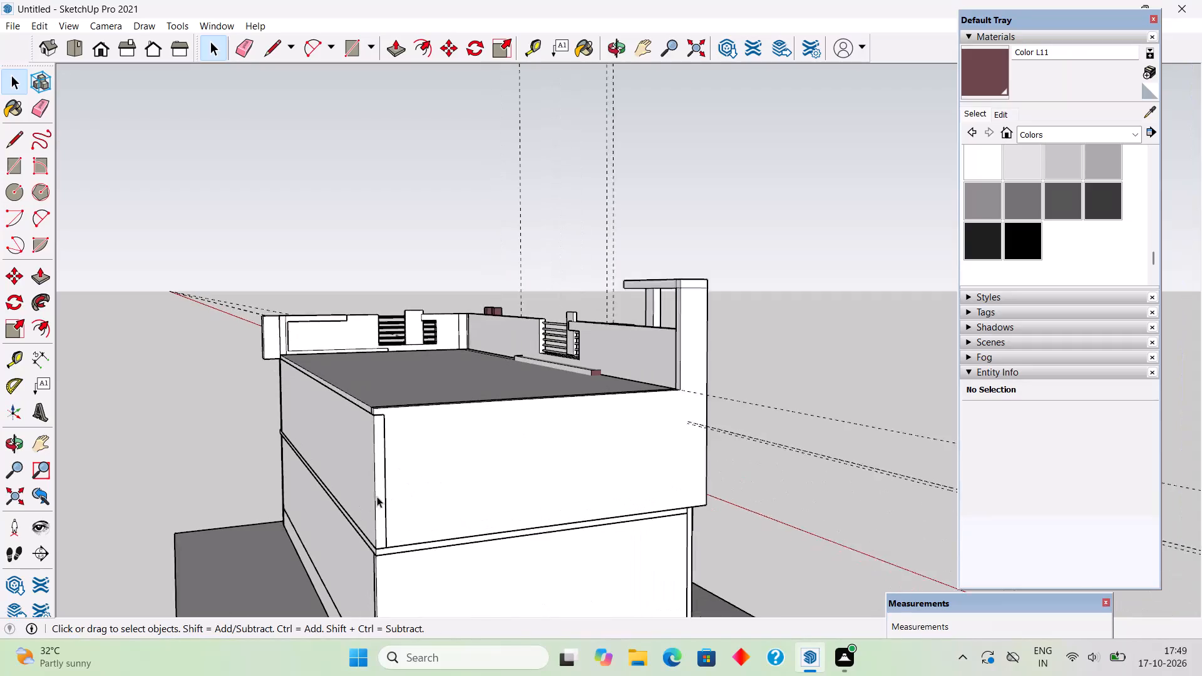
scroll(377, 496, "up", 2)
middle_click_drag(436, 468, 527, 452)
scroll(533, 457, "up", 3)
double_click(548, 498)
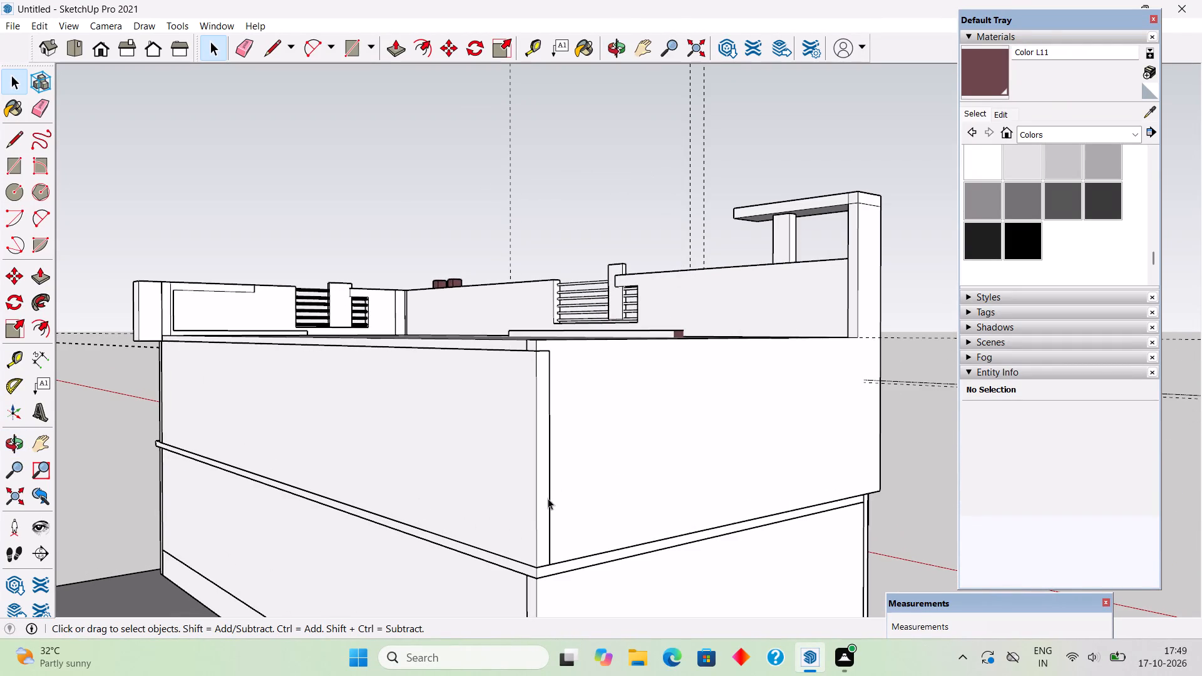
left_click(548, 498)
triple_click(540, 505)
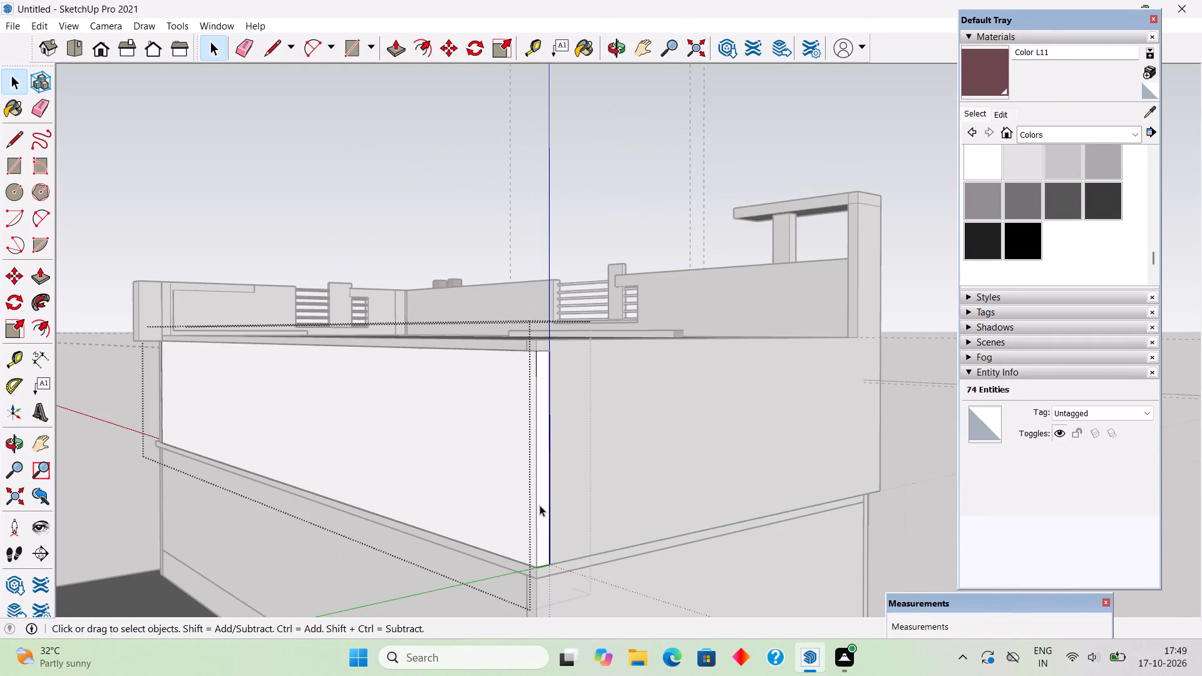
key("p")
left_click(540, 505)
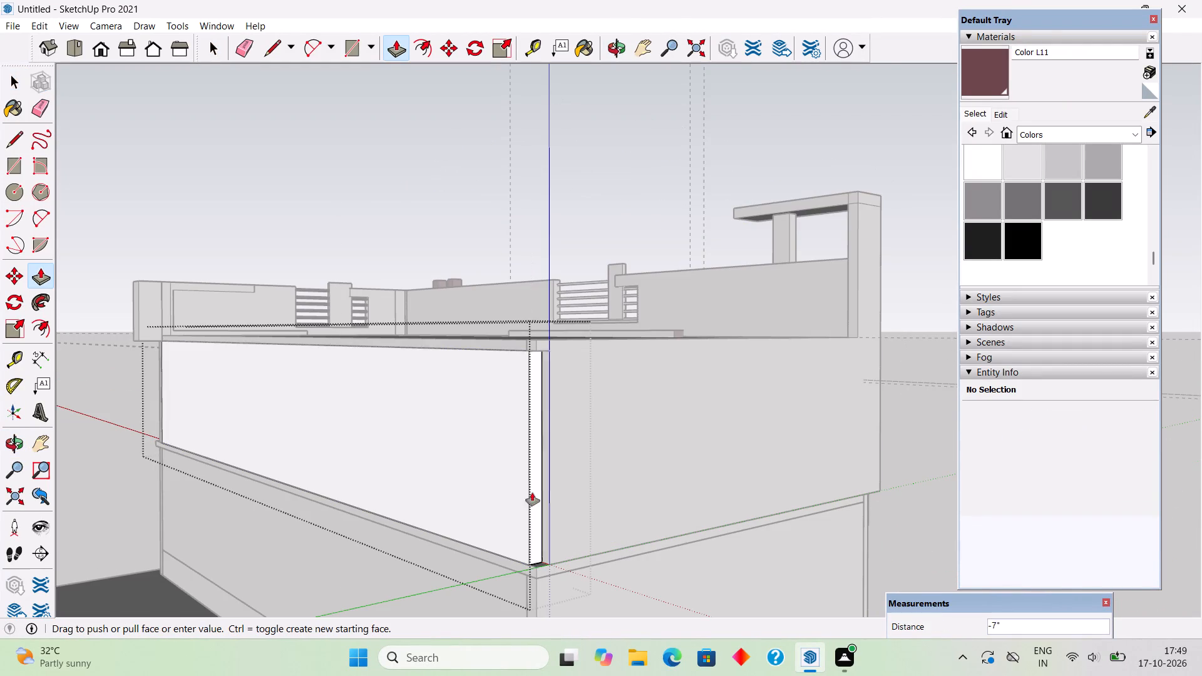
scroll(532, 362, "up", 11)
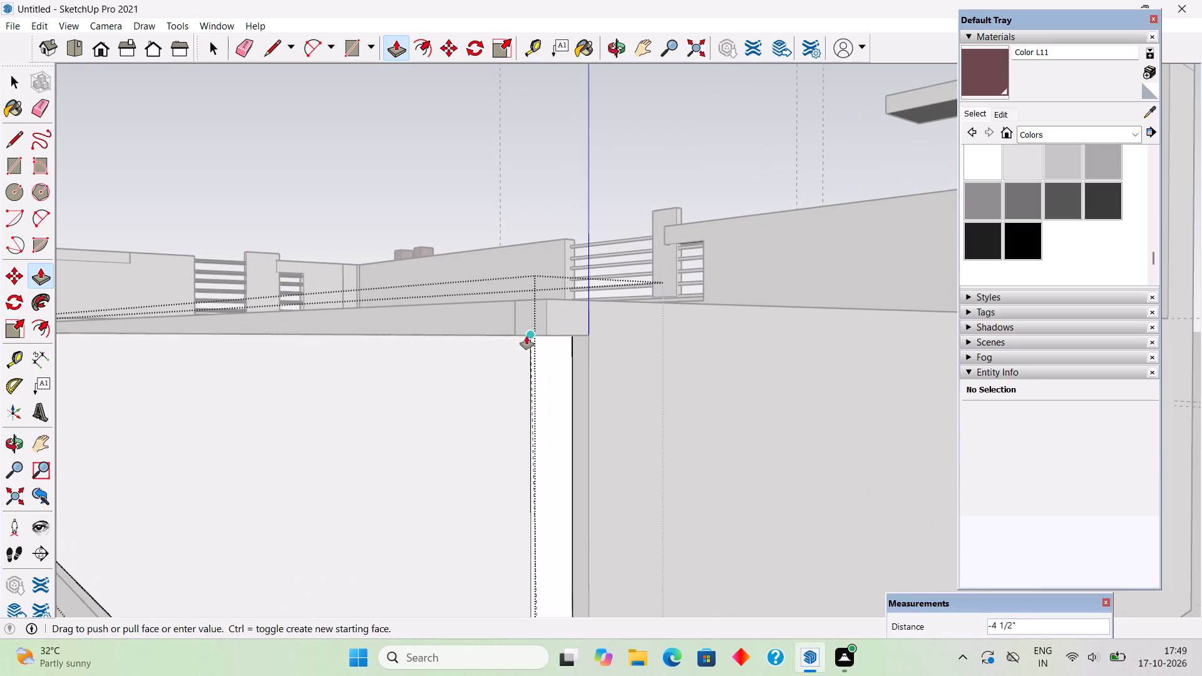
left_click(516, 320)
key("space")
Open the frame group and extend the end face of its side wall flush with the outer face of the upper rear wall.
triple_click(578, 410)
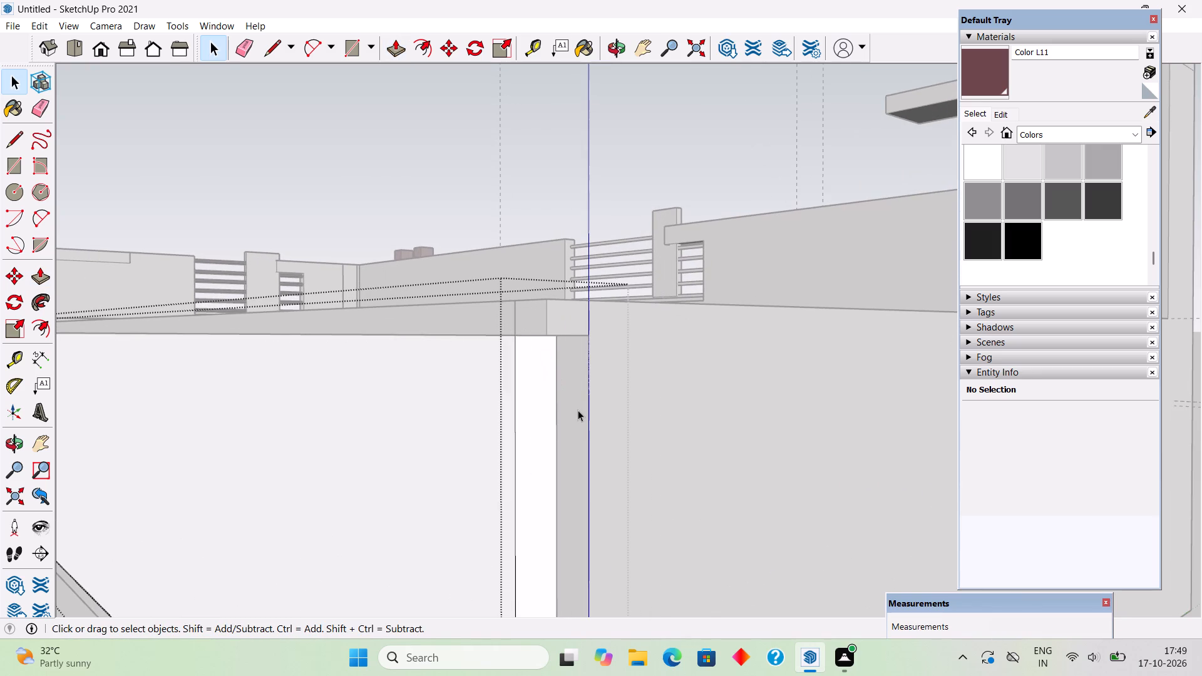
key("p")
left_click(578, 410)
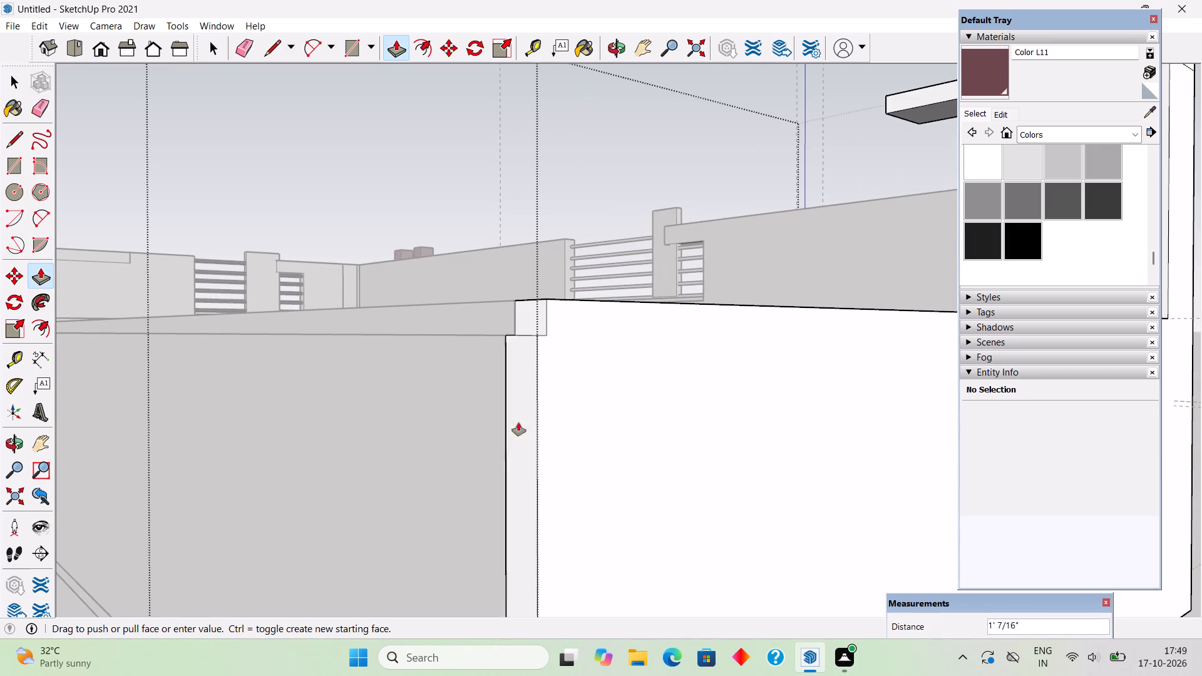
middle_click_drag(374, 362, 699, 496)
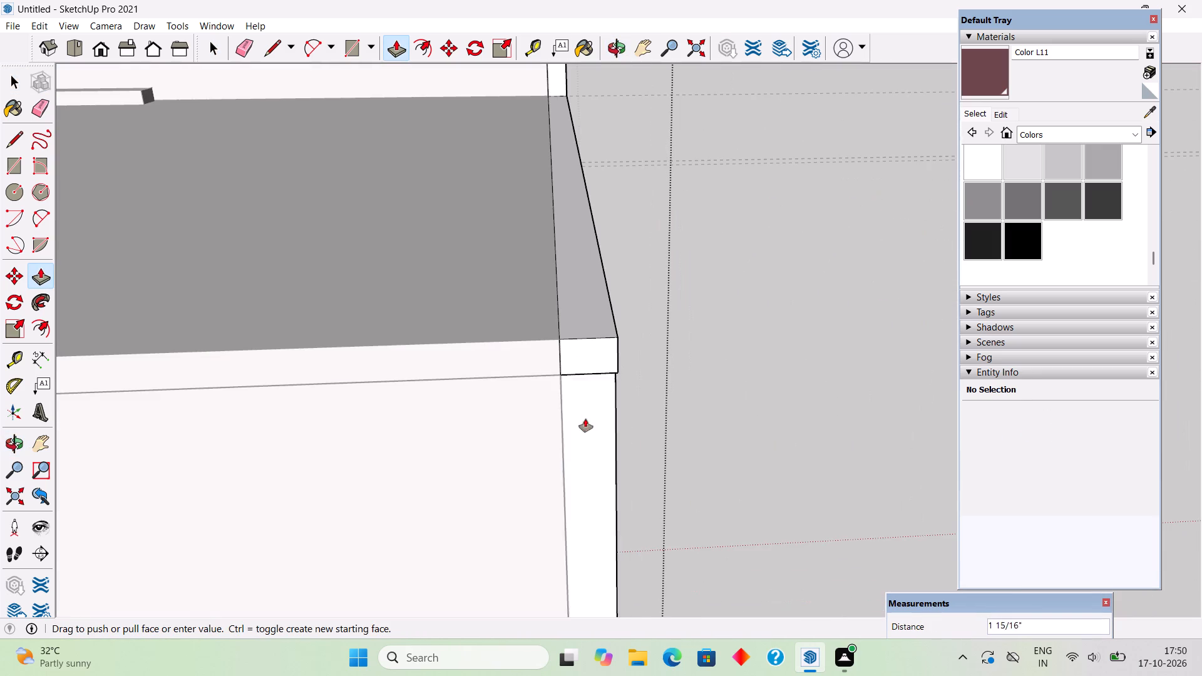
left_click(501, 389)
Erase the short seam edge near the top of the side wall's rear end and close the group.
key("space")
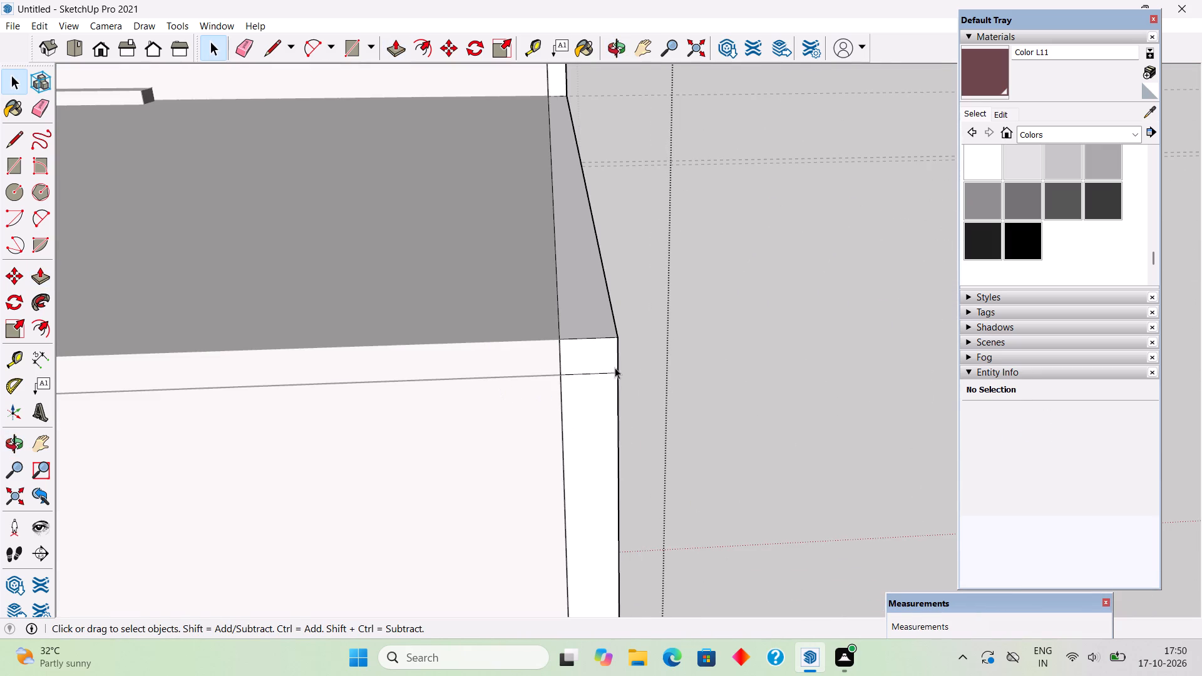
scroll(614, 367, "up", 3)
left_click(600, 374)
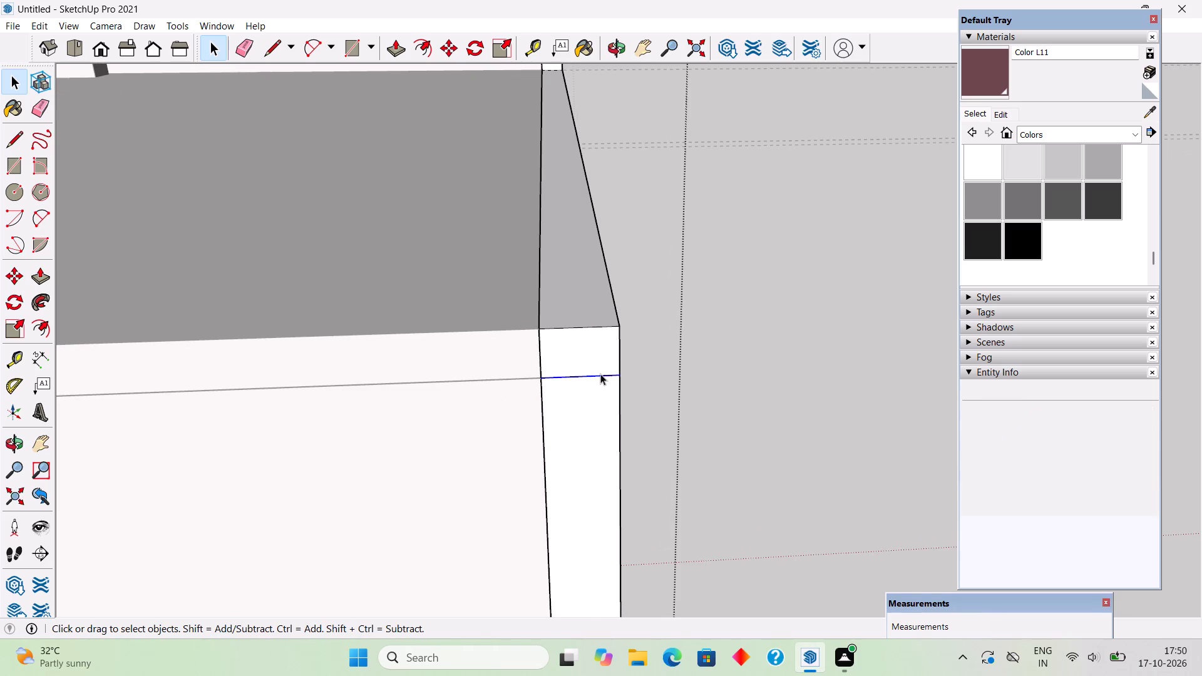
key("Delete")
middle_click_drag(650, 357, 463, 368)
scroll(432, 369, "down", 4)
scroll(501, 367, "down", 8)
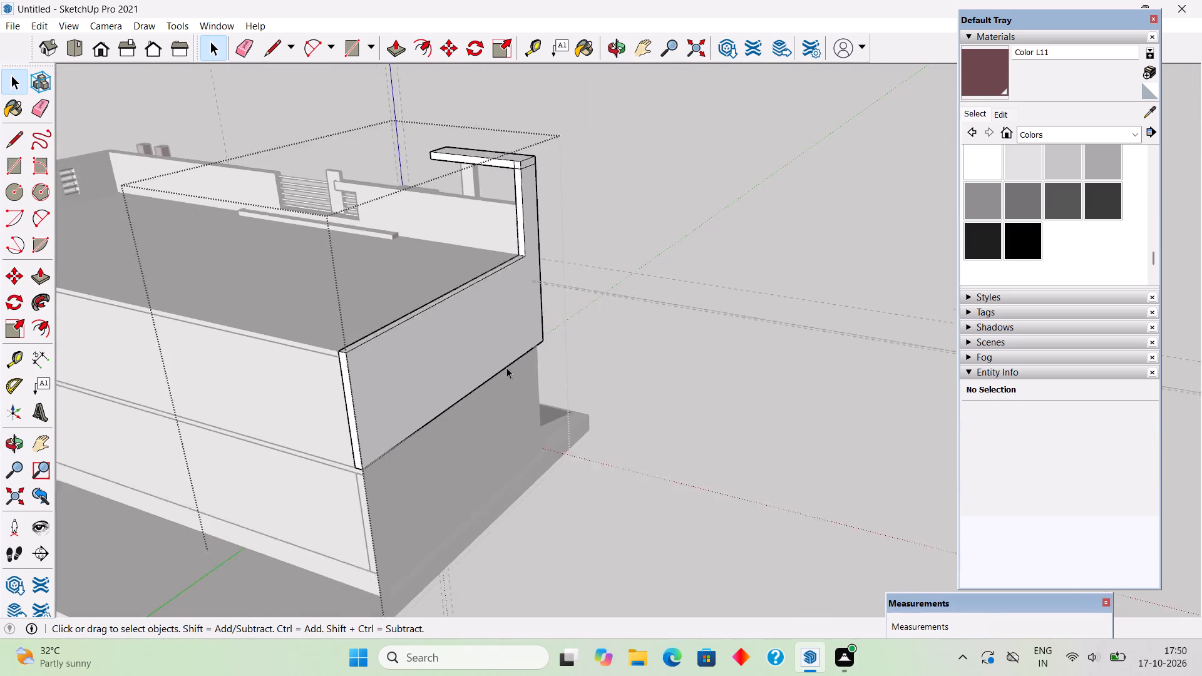
scroll(506, 367, "down", 2)
key("space")
left_click(620, 369)
Open the frame group, erase the three seam edges where the end column meets the overhead beam, and close the group.
middle_click_drag(587, 318, 544, 252)
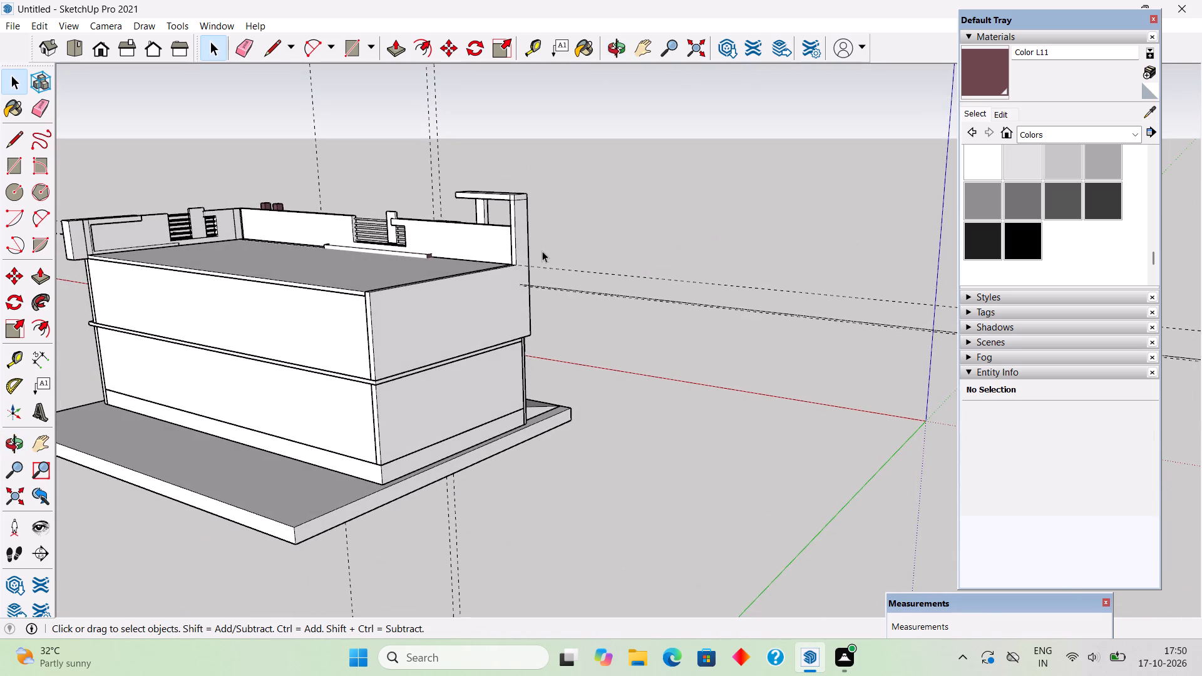
scroll(535, 243, "up", 8)
middle_click_drag(514, 284, 707, 344)
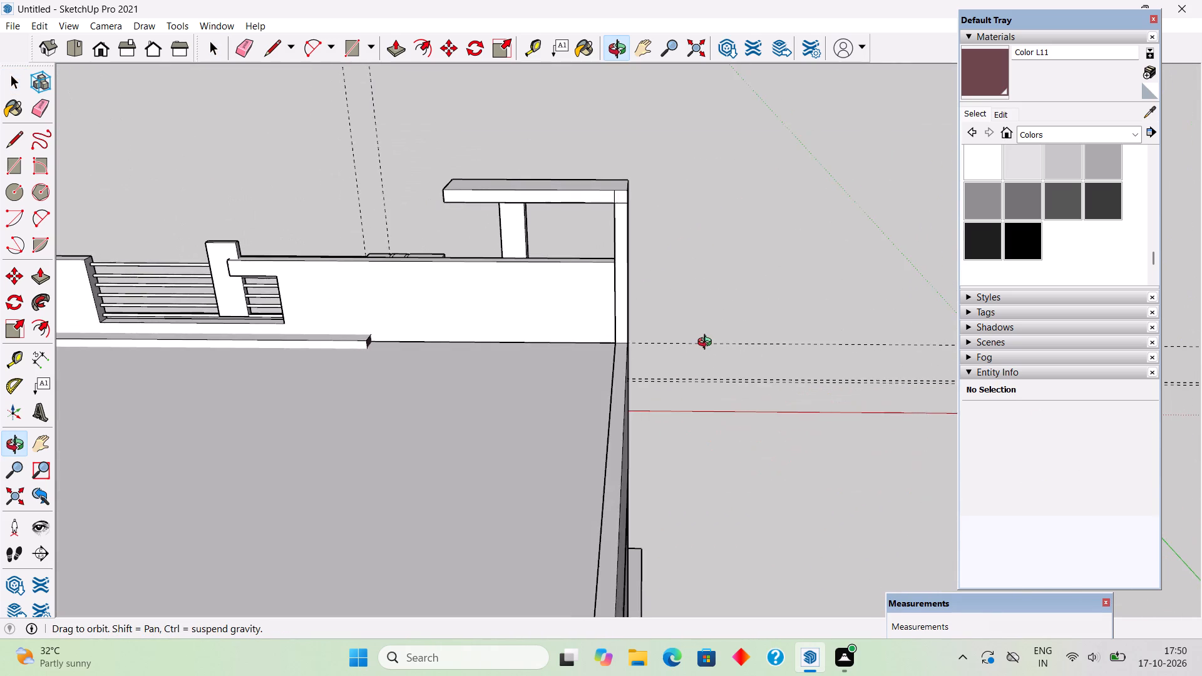
middle_click_drag(707, 344, 612, 362)
scroll(612, 362, "down", 2)
middle_click_drag(558, 307, 449, 311)
scroll(485, 302, "down", 5)
middle_click_drag(684, 346, 706, 319)
scroll(436, 242, "up", 10)
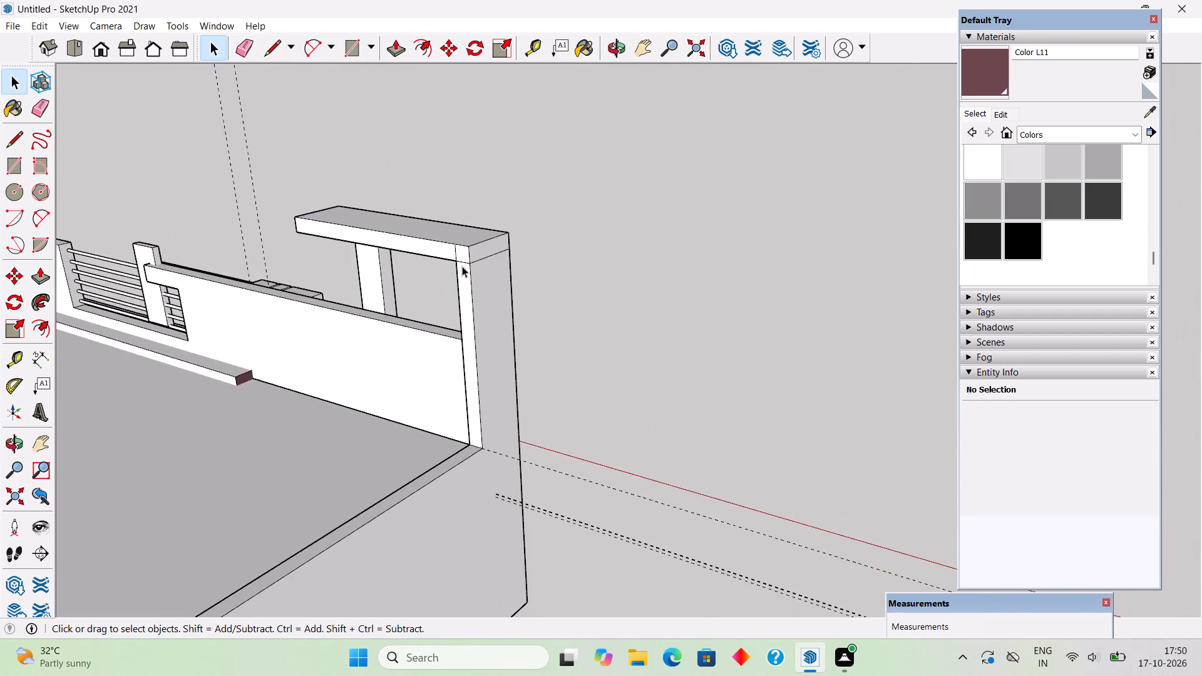
scroll(462, 266, "up", 2)
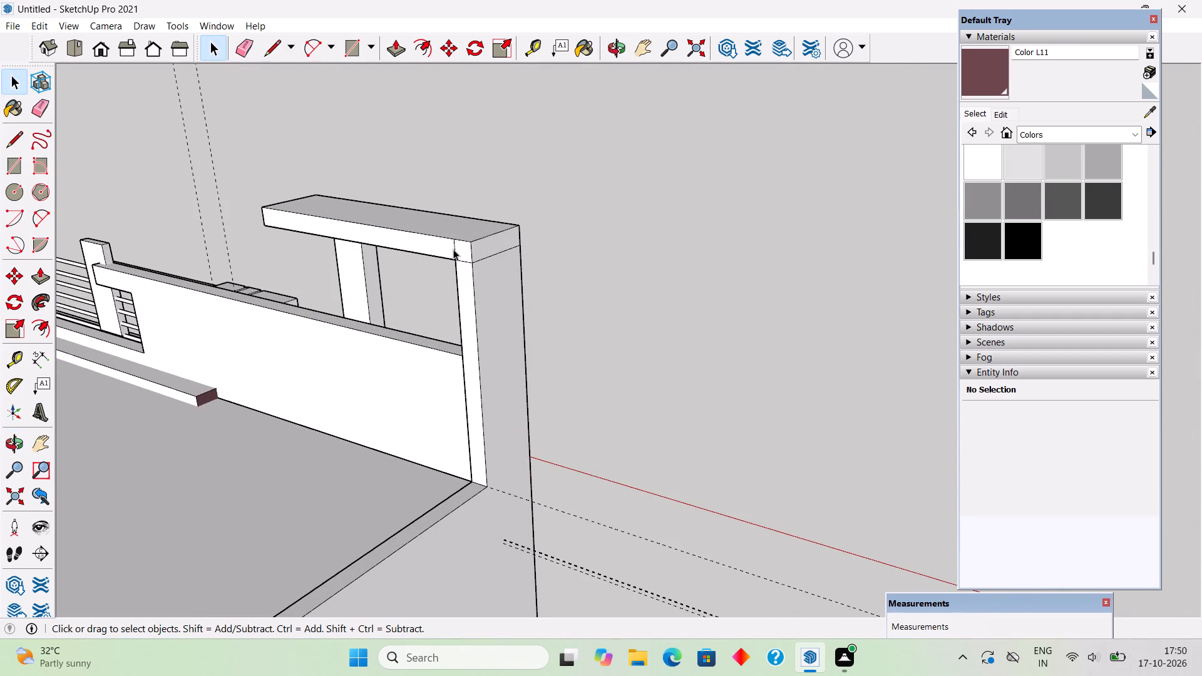
left_click(453, 249)
scroll(453, 249, "up", 4)
triple_click(453, 249)
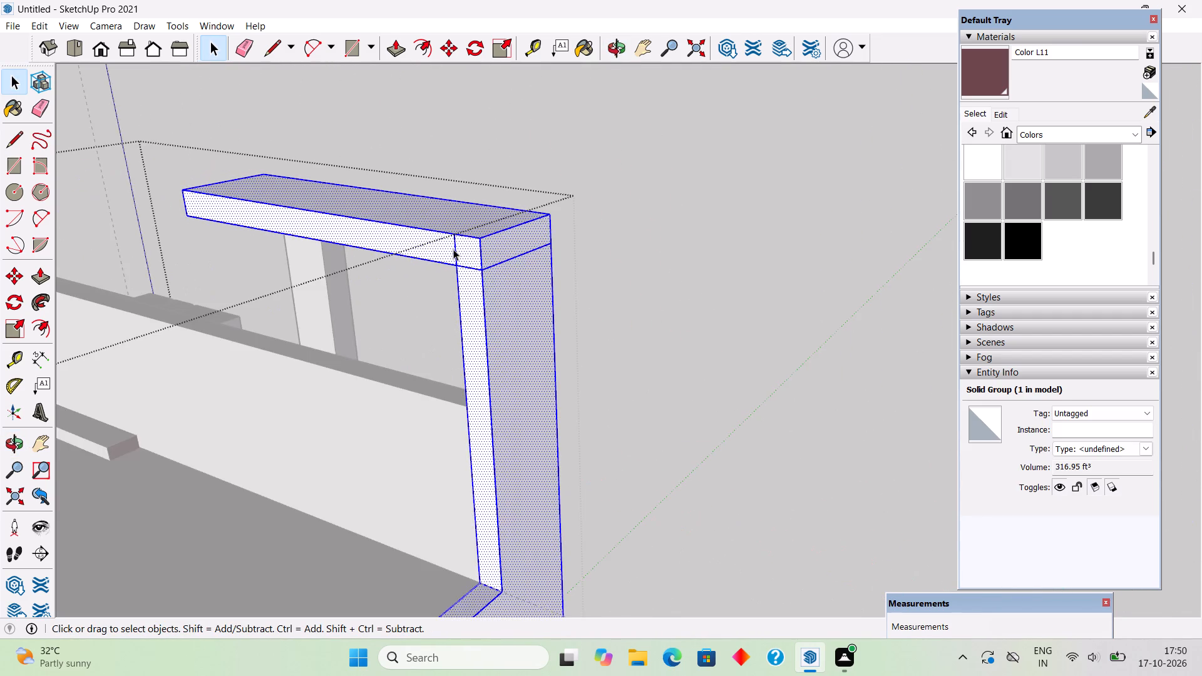
scroll(453, 249, "up", 6)
left_click(461, 259)
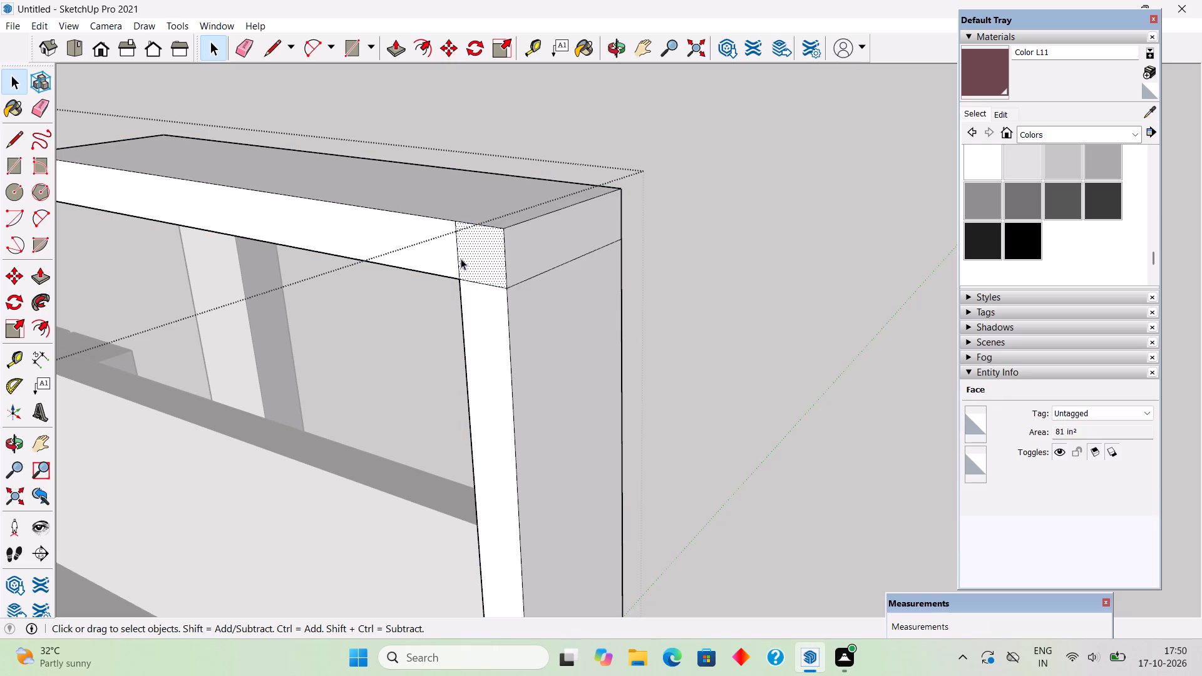
left_click(458, 263)
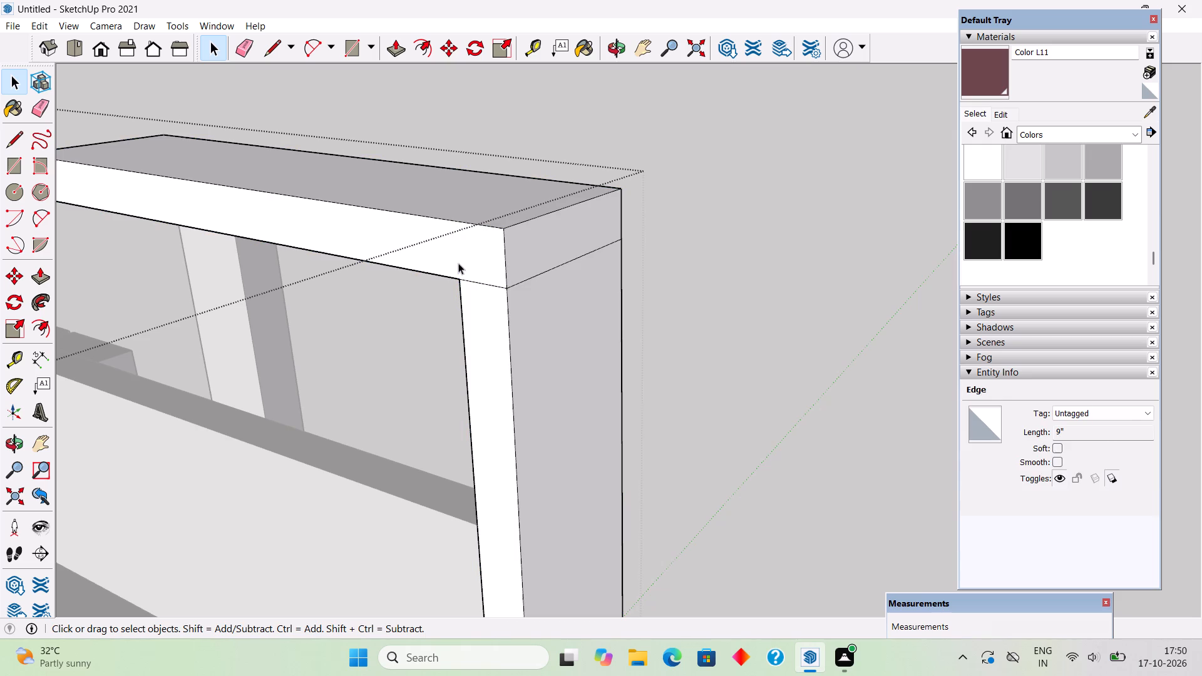
key("Delete")
left_click(476, 280)
key("Delete")
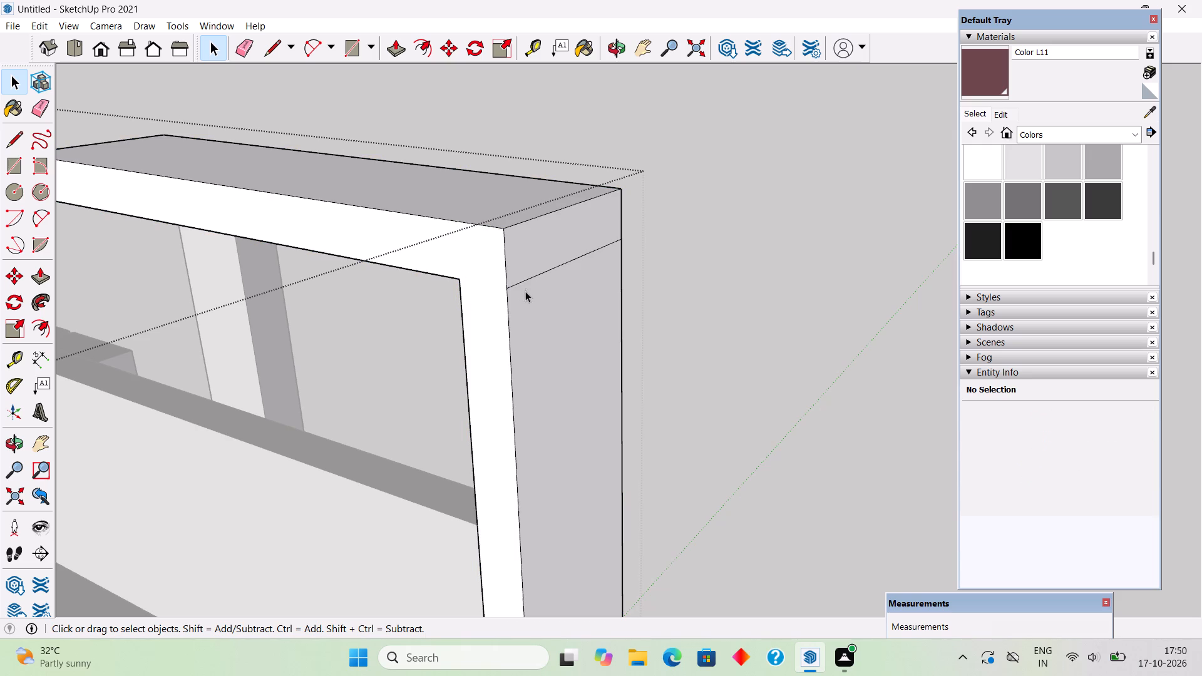
left_click(527, 282)
key("Delete")
scroll(682, 282, "down", 4)
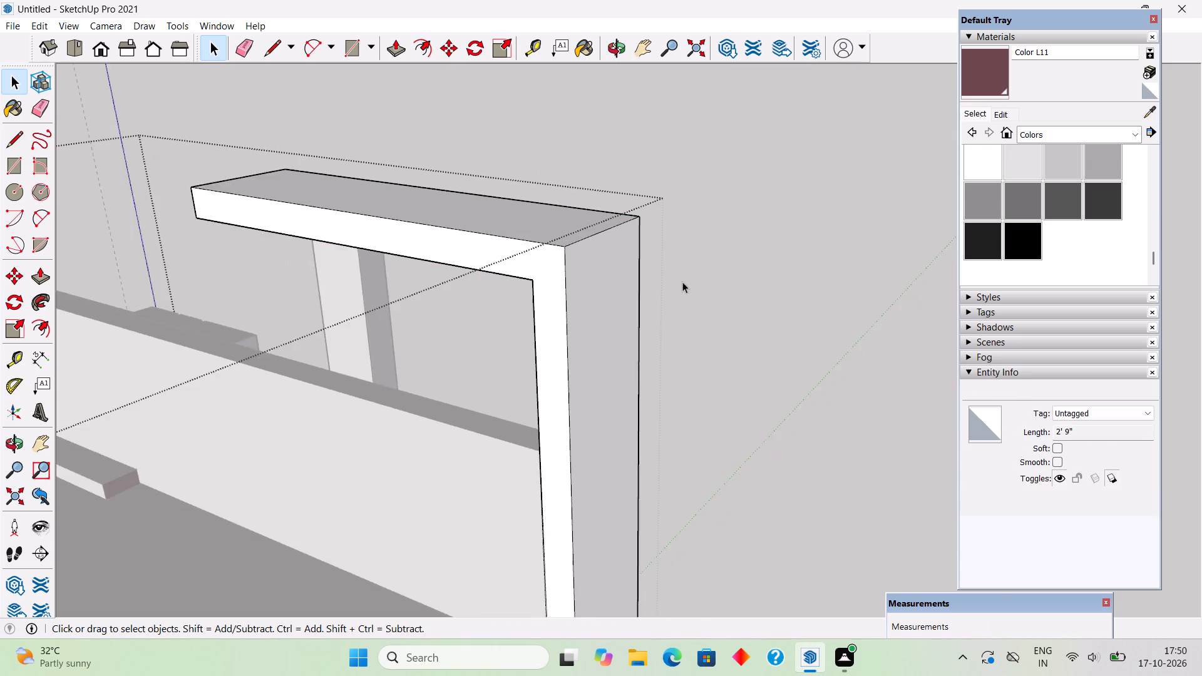
scroll(682, 282, "down", 5)
left_click(740, 266)
Examine the front facade, focusing on the opening between the frame column, overhead beam and parapet wall.
scroll(740, 266, "down", 6)
middle_click_drag(630, 331, 382, 285)
scroll(426, 300, "down", 4)
middle_click_drag(729, 353, 696, 360)
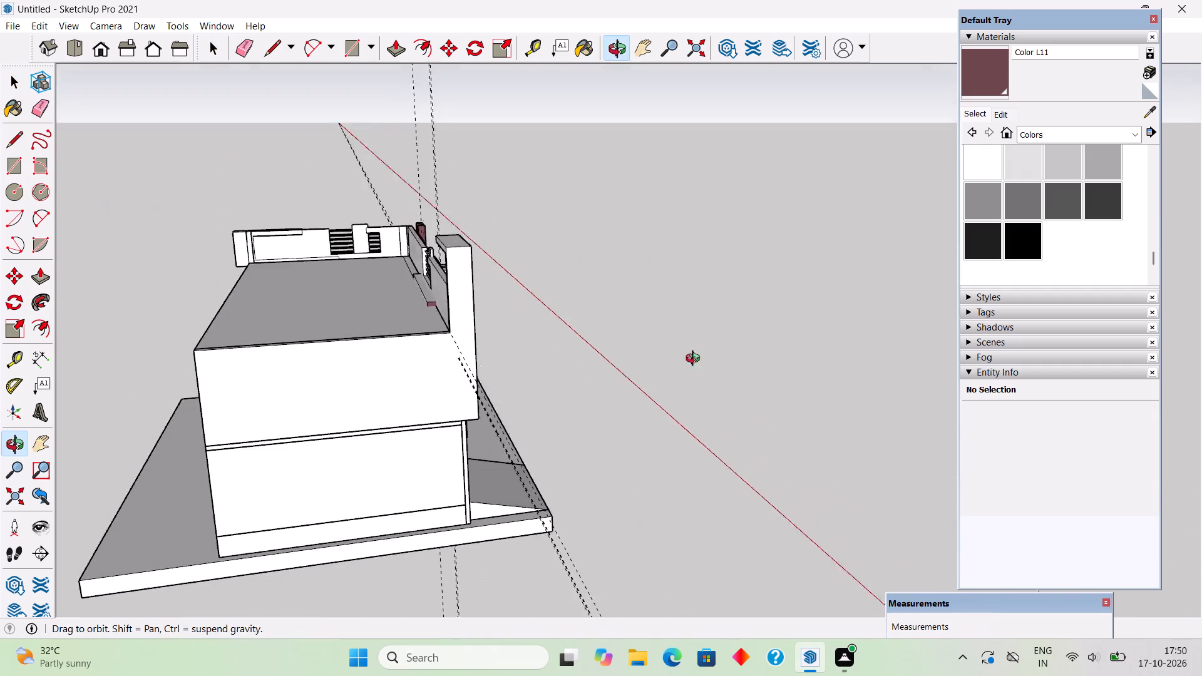
middle_click_drag(696, 360, 325, 306)
scroll(503, 271, "up", 4)
middle_click_drag(547, 301, 297, 266)
scroll(293, 210, "up", 2)
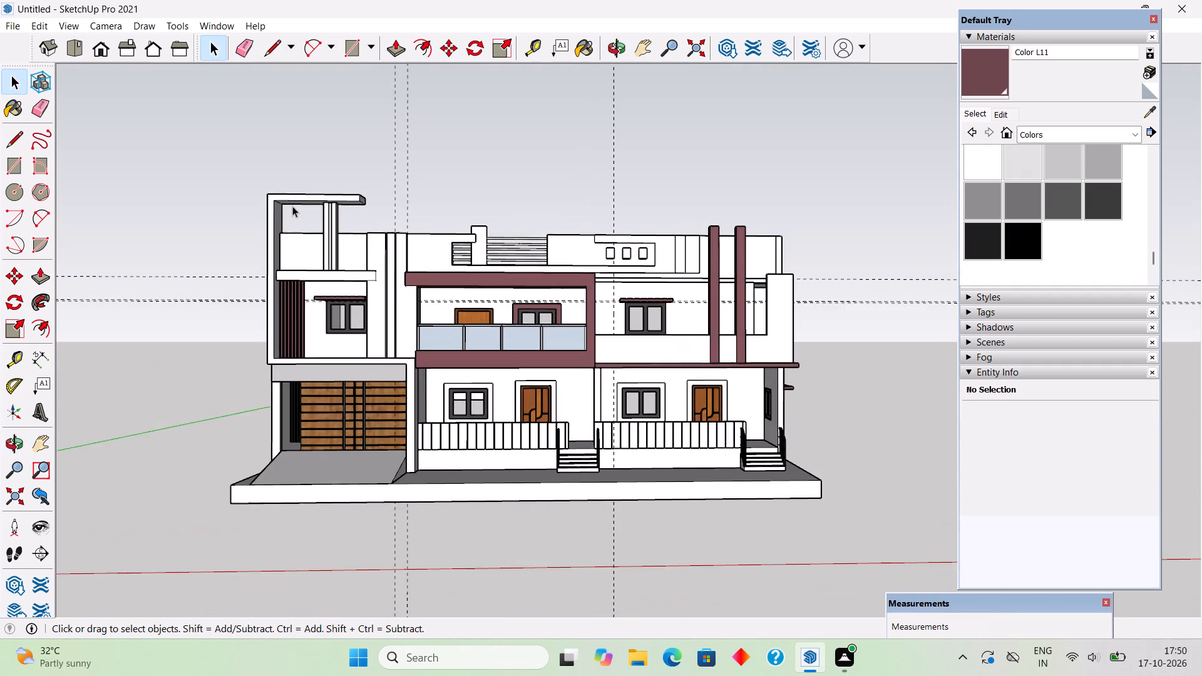
scroll(292, 206, "up", 9)
middle_click_drag(287, 247, 199, 337)
scroll(307, 201, "up", 4)
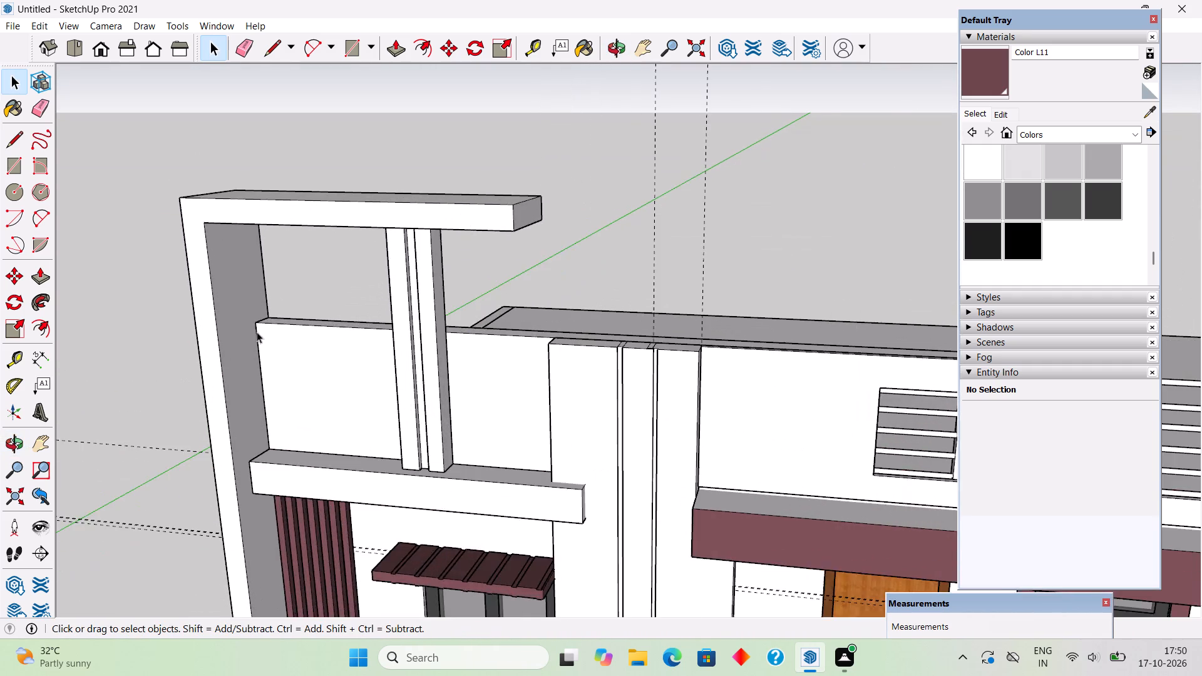
scroll(257, 332, "up", 7)
middle_click_drag(257, 262, 249, 225)
scroll(249, 221, "down", 4)
scroll(284, 150, "up", 4)
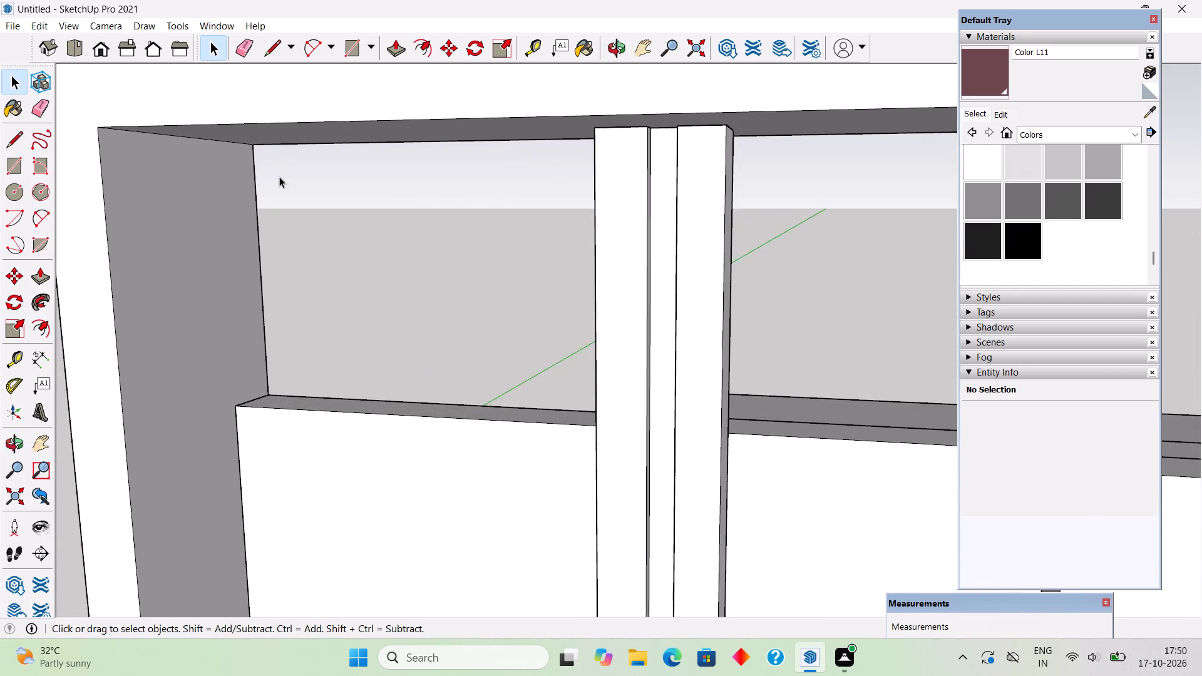
middle_click_drag(279, 177, 257, 133)
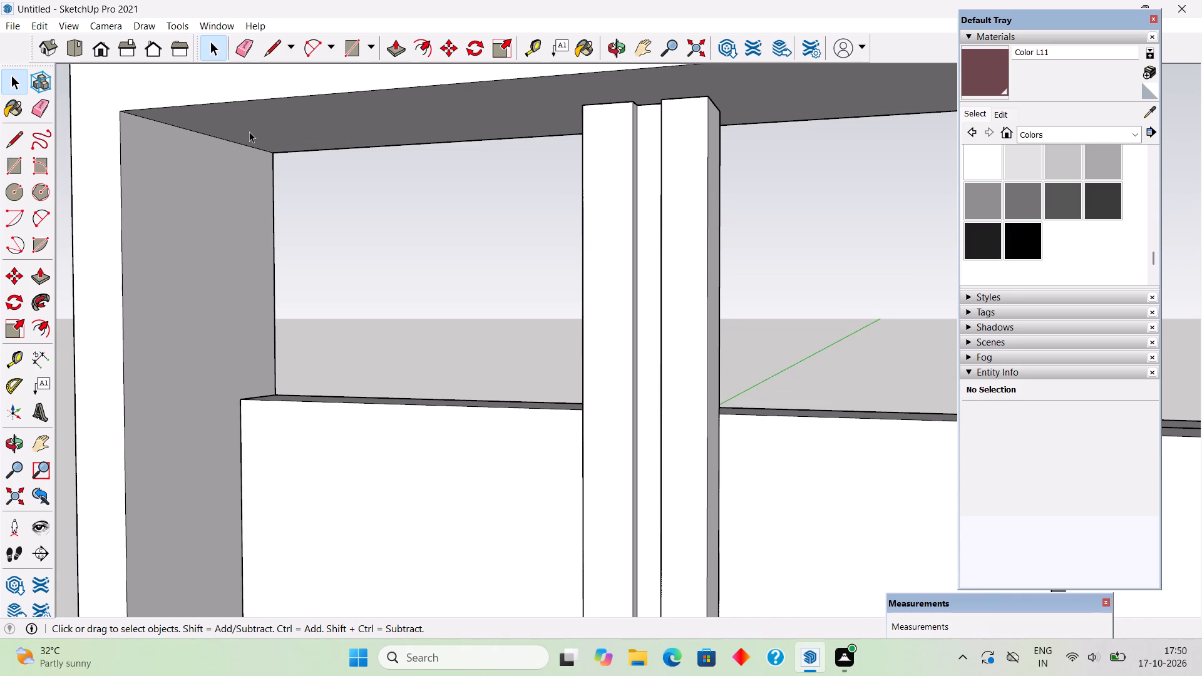
scroll(282, 430, "up", 4)
middle_click_drag(275, 376, 225, 335)
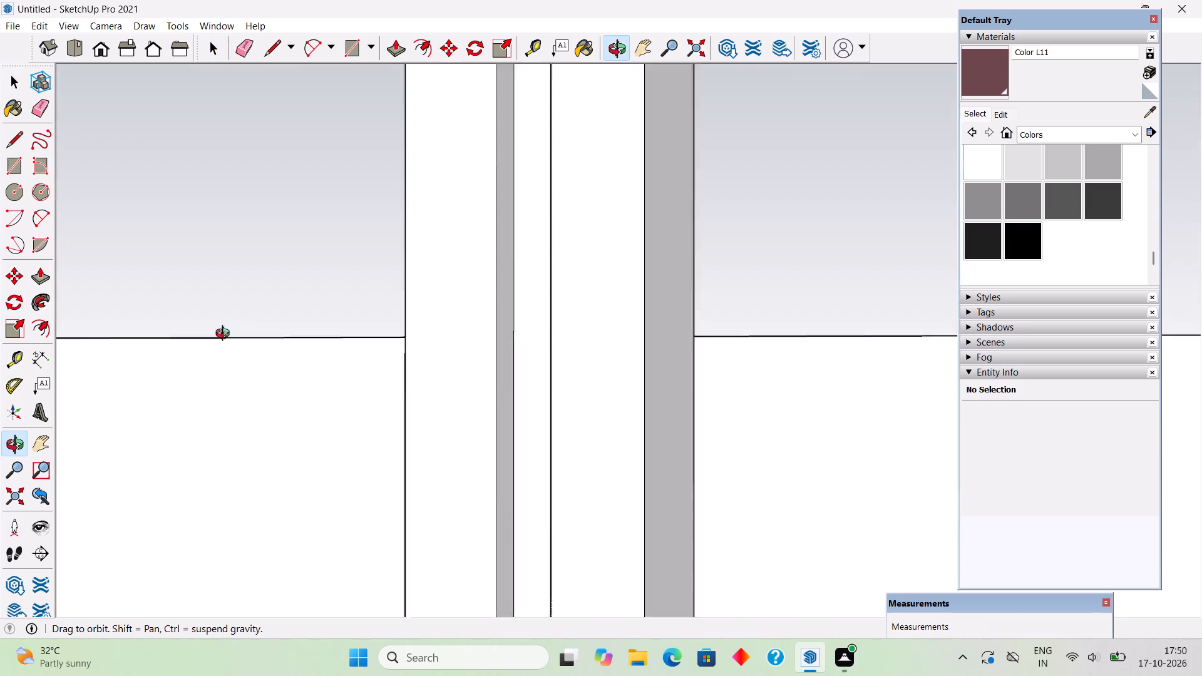
middle_click_drag(225, 335, 224, 324)
scroll(224, 303, "down", 14)
middle_click_drag(235, 290, 287, 361)
scroll(287, 361, "down", 2)
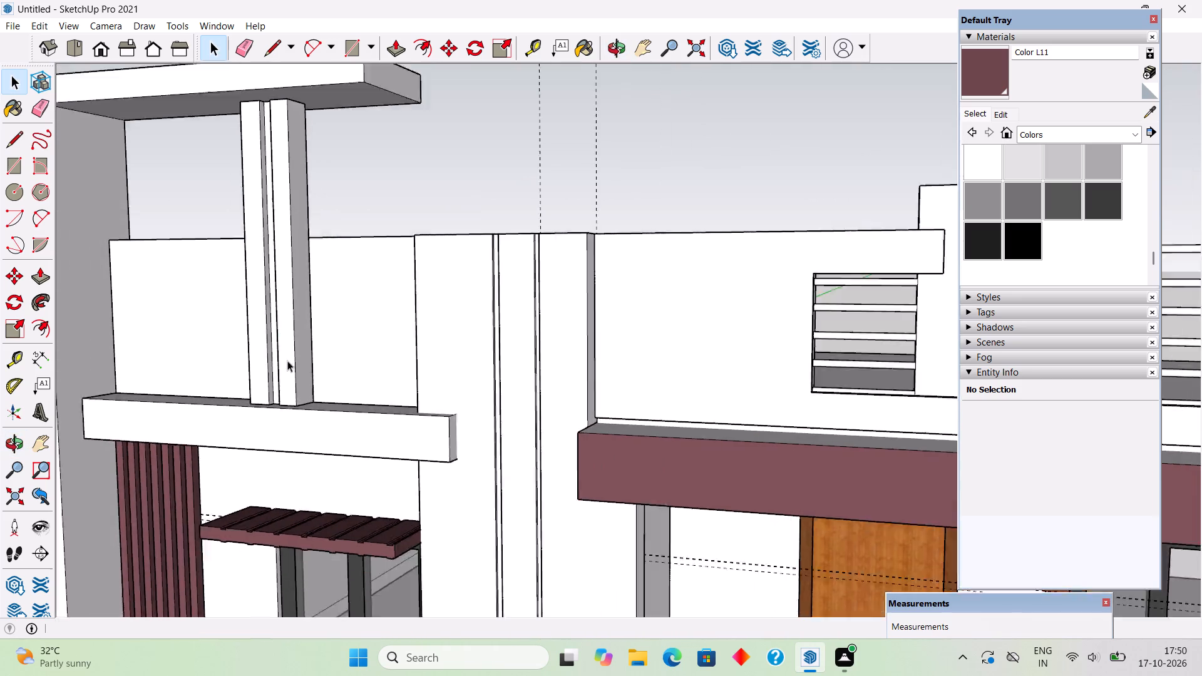
scroll(287, 361, "down", 1)
scroll(88, 120, "down", 8)
scroll(67, 92, "up", 2)
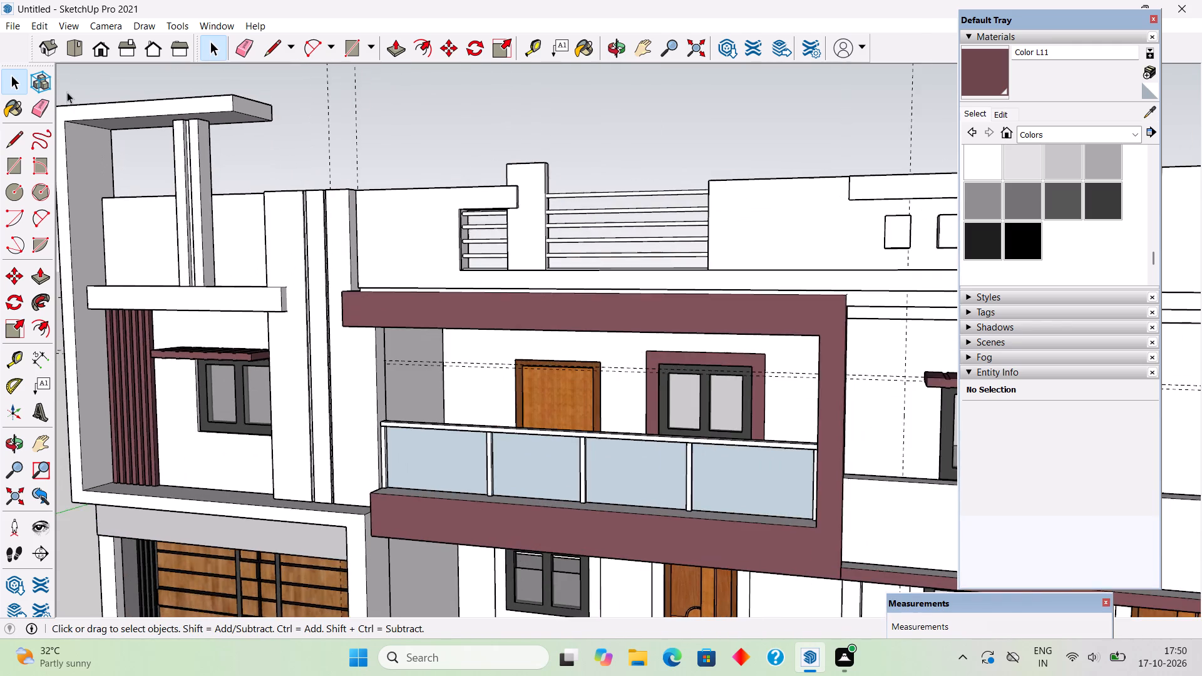
scroll(67, 92, "up", 10)
middle_click_drag(113, 194, 140, 301)
scroll(145, 220, "down", 4)
middle_click_drag(118, 150, 143, 78)
scroll(192, 148, "down", 6)
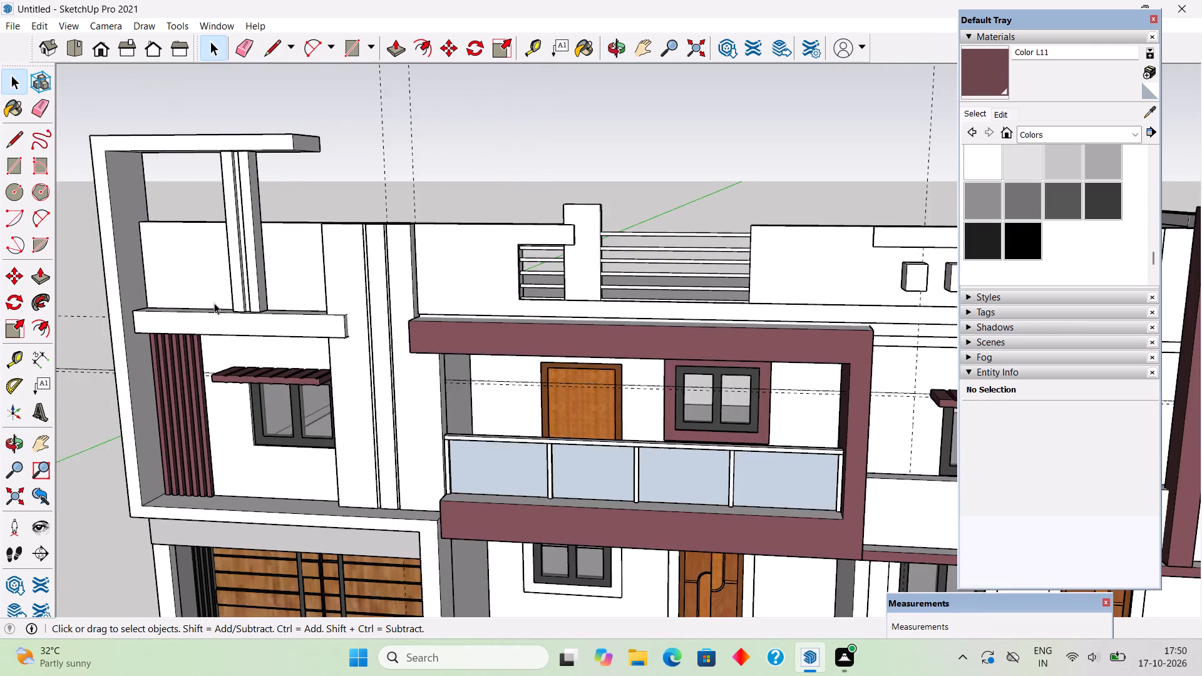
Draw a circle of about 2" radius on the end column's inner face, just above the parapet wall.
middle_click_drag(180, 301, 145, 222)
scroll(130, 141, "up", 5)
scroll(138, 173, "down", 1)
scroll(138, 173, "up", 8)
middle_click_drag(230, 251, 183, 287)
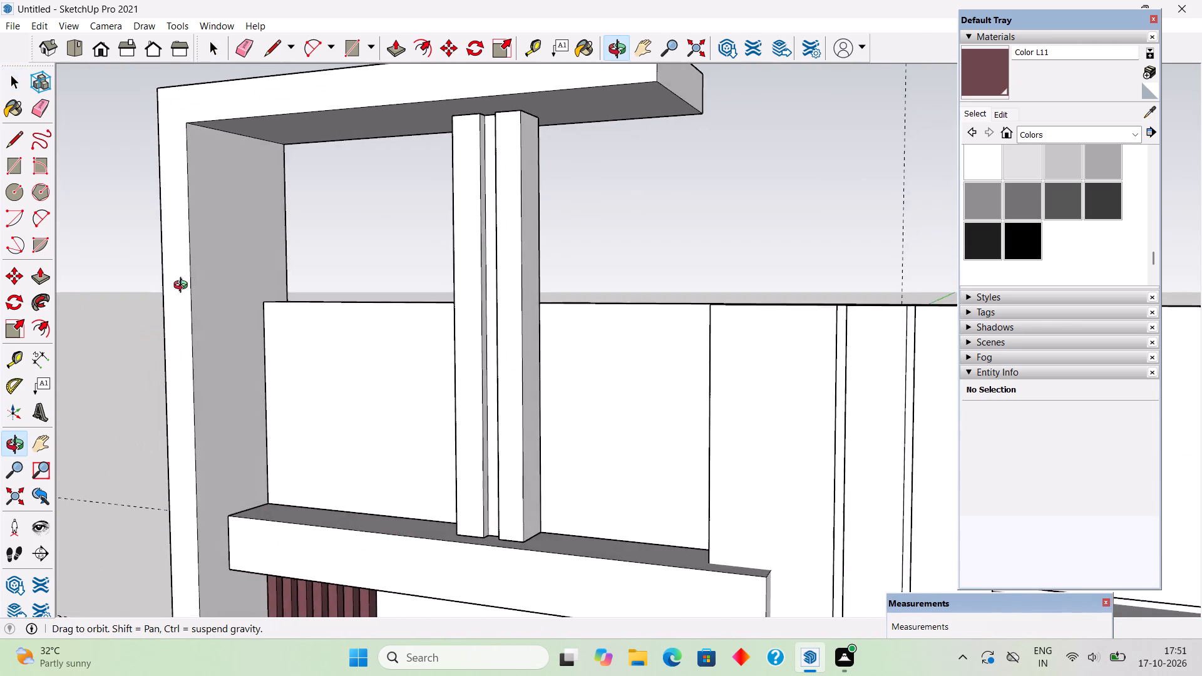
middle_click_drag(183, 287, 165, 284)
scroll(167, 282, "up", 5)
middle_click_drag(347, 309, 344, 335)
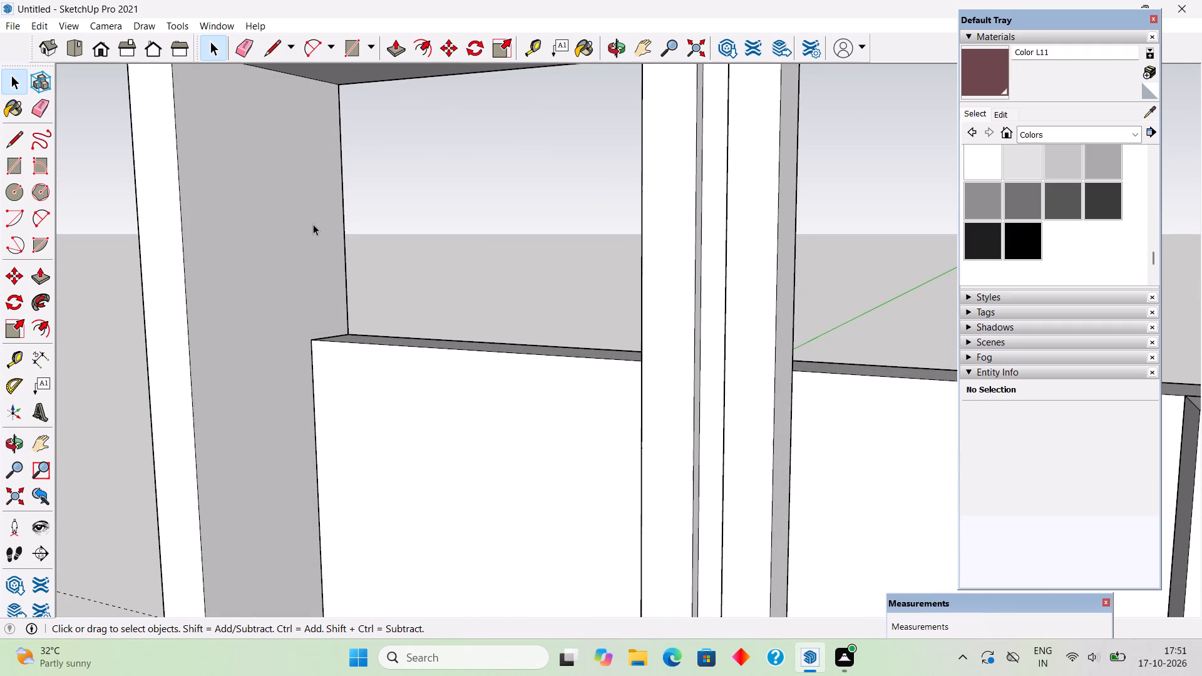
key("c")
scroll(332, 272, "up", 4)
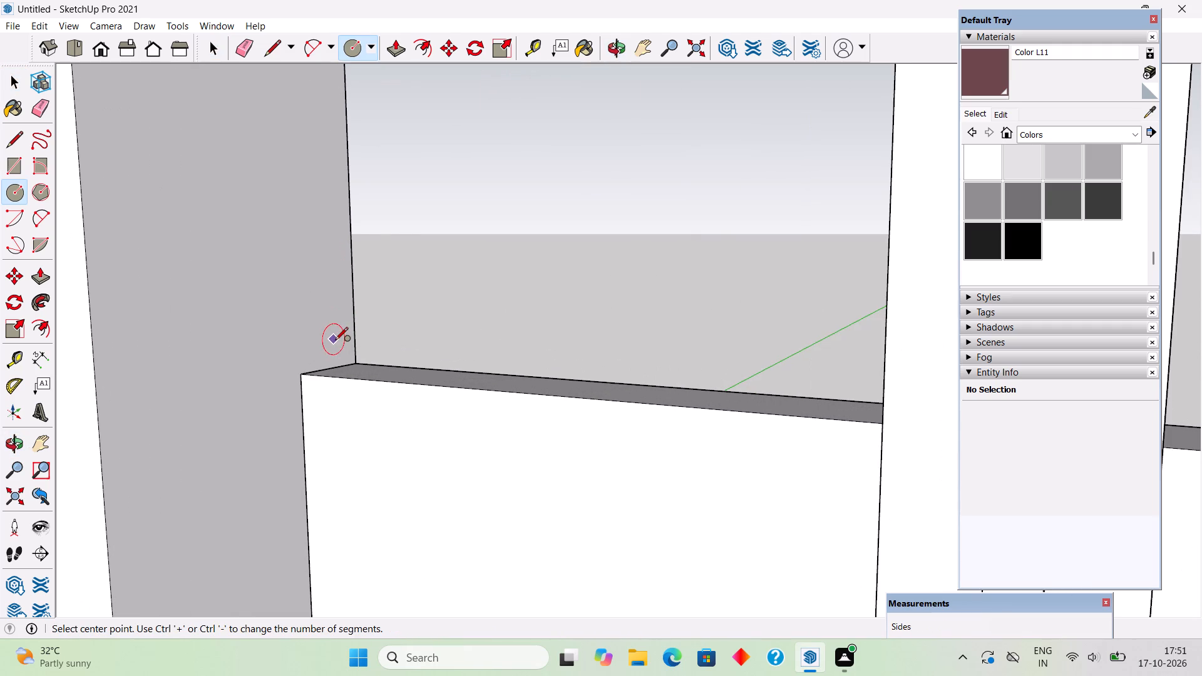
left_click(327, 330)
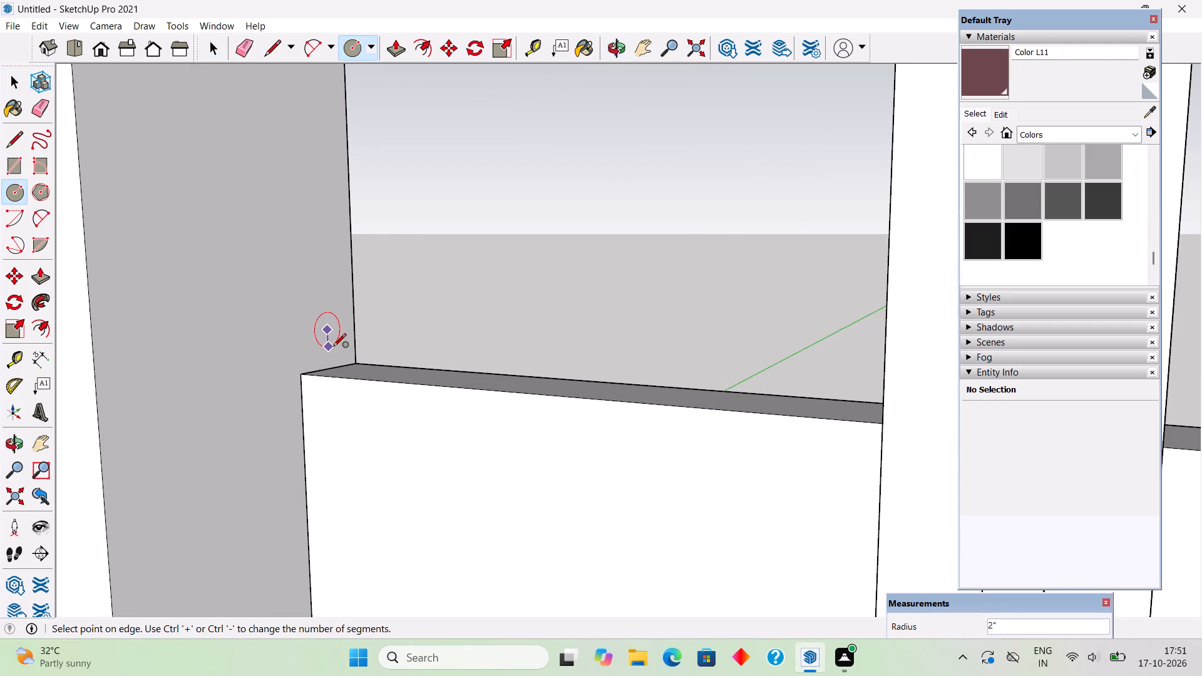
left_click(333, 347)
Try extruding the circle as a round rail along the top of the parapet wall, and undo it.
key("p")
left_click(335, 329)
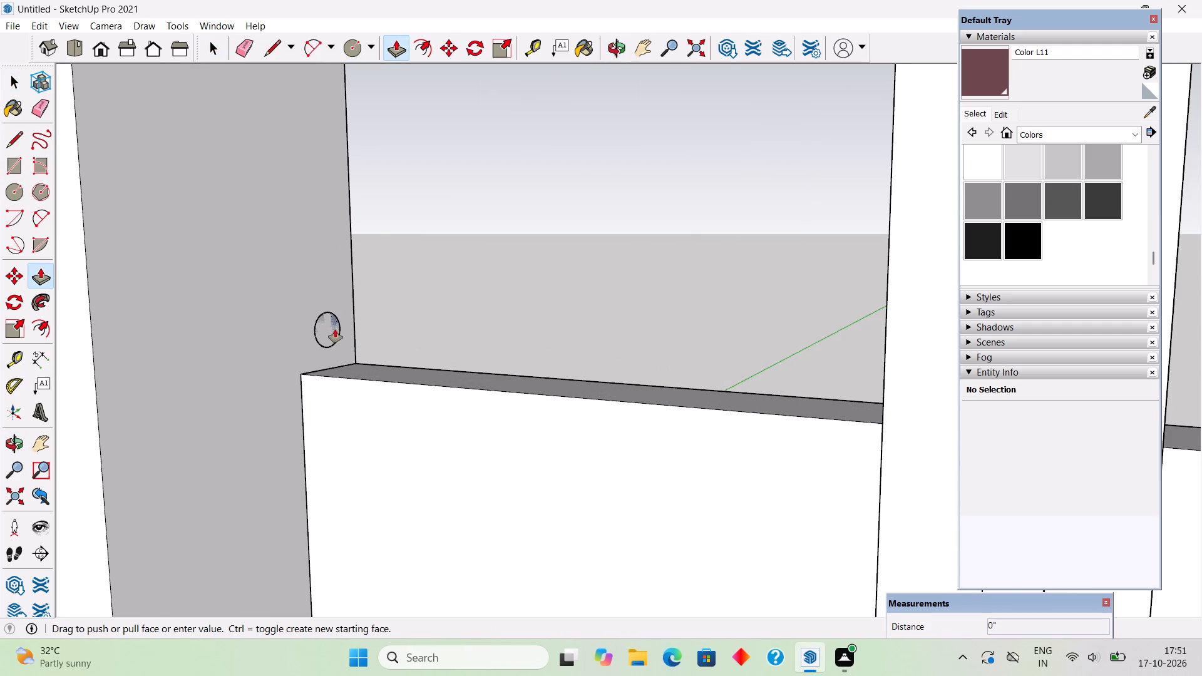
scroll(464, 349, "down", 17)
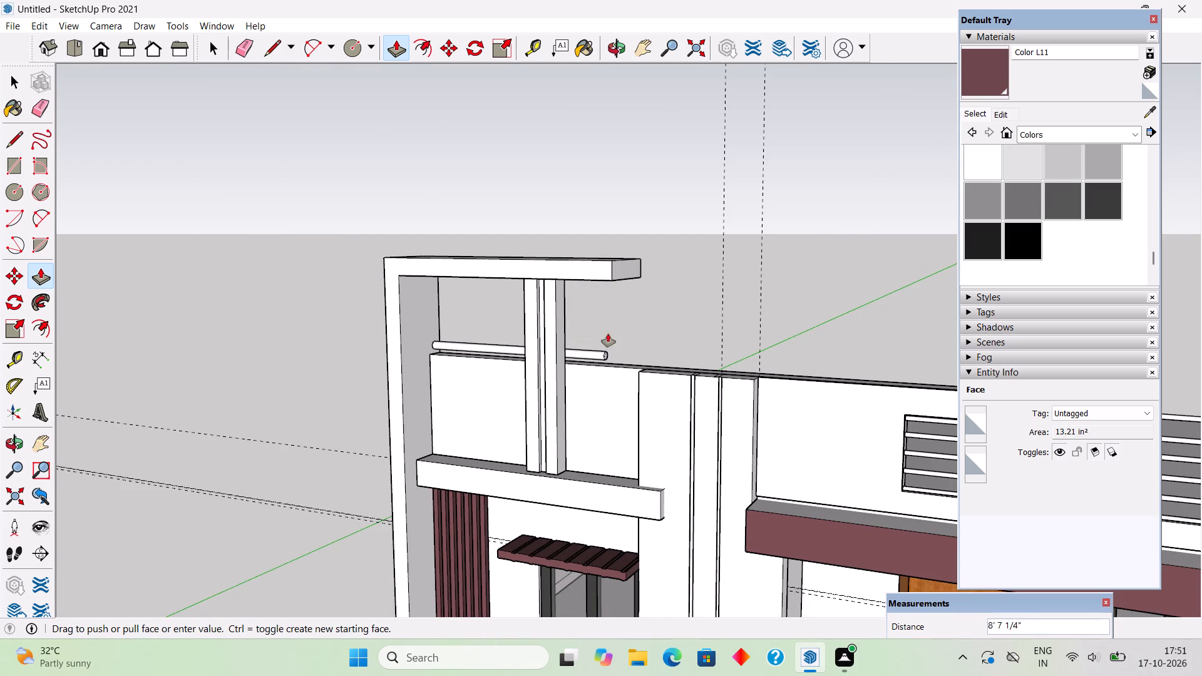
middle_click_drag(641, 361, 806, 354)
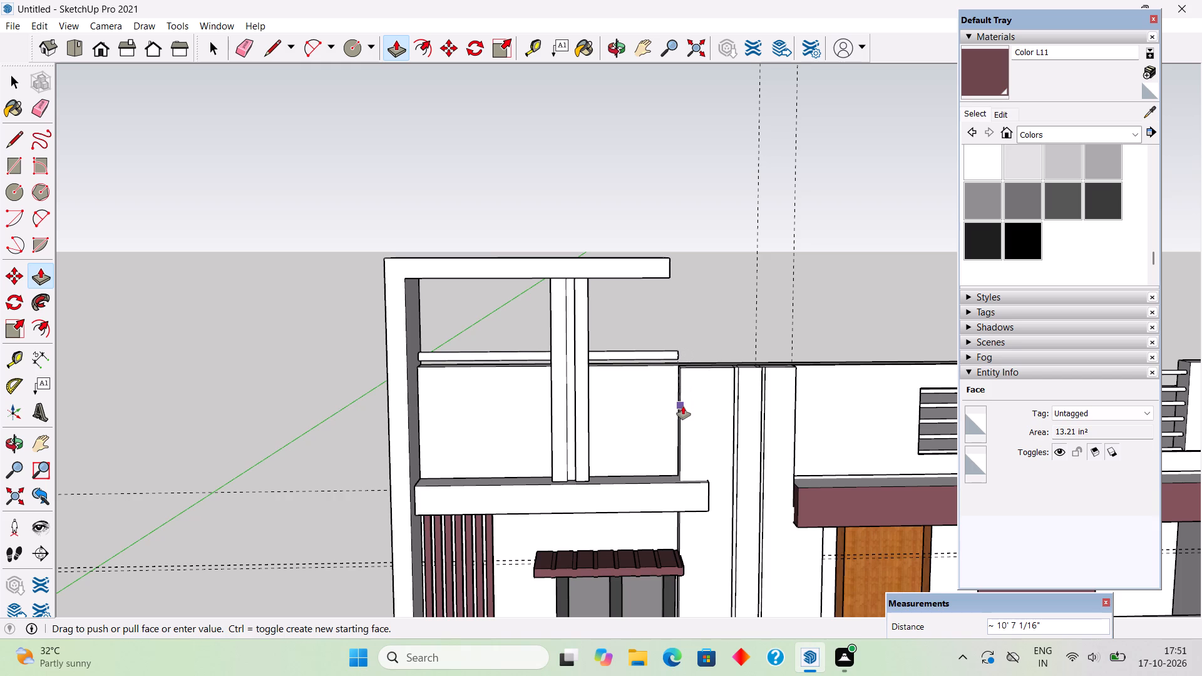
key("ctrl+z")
Draw a circle of about 13/16" radius on the frame column's inner face, just above the parapet wall.
scroll(590, 215, "up", 2)
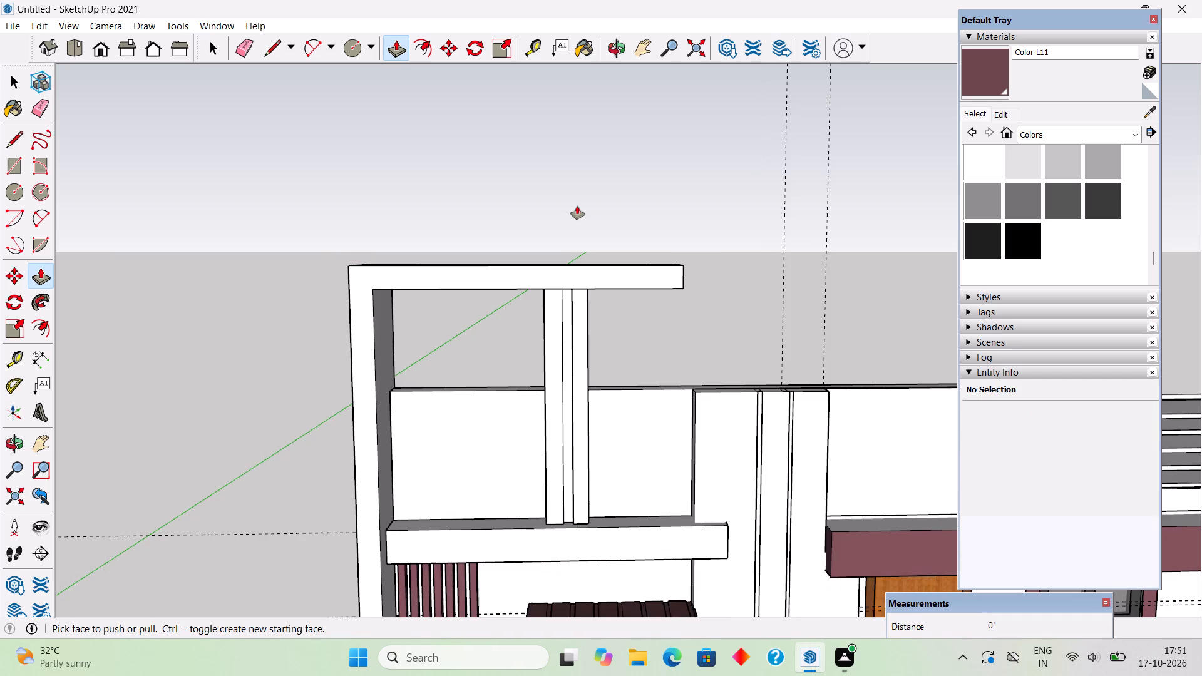
key("space")
scroll(614, 287, "up", 1)
middle_click_drag(577, 284, 423, 279)
scroll(378, 436, "up", 6)
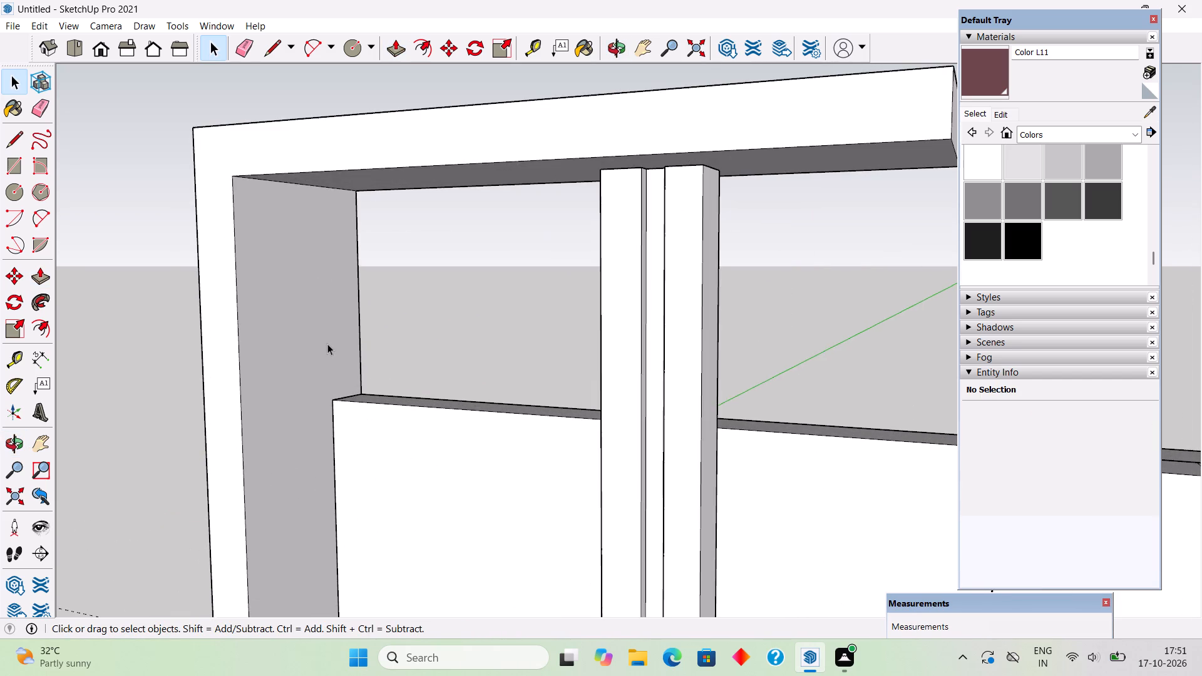
scroll(326, 337, "up", 3)
key("c")
scroll(348, 374, "up", 6)
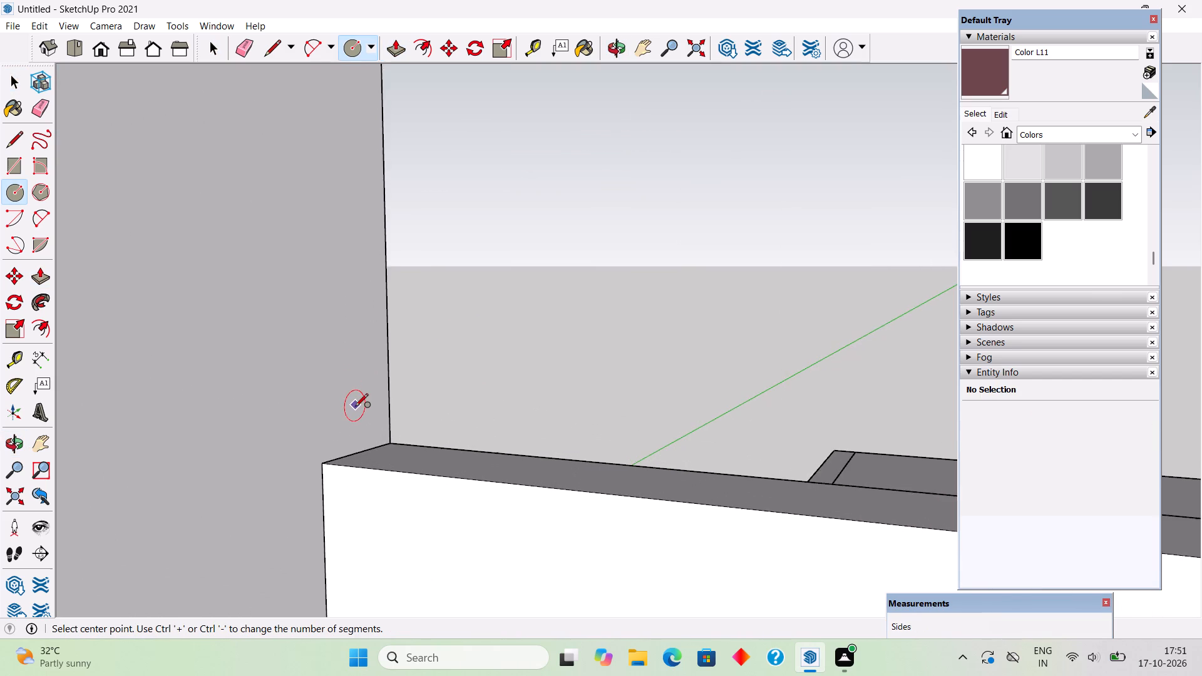
scroll(355, 407, "up", 5)
left_click(348, 426)
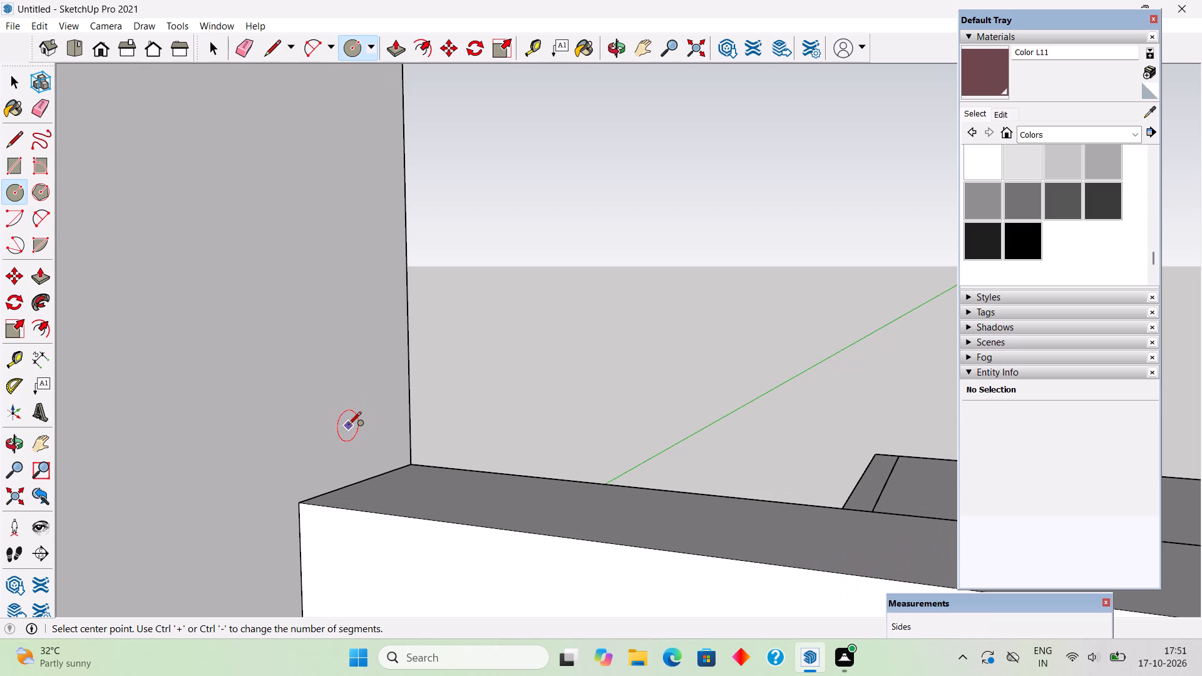
left_click(355, 441)
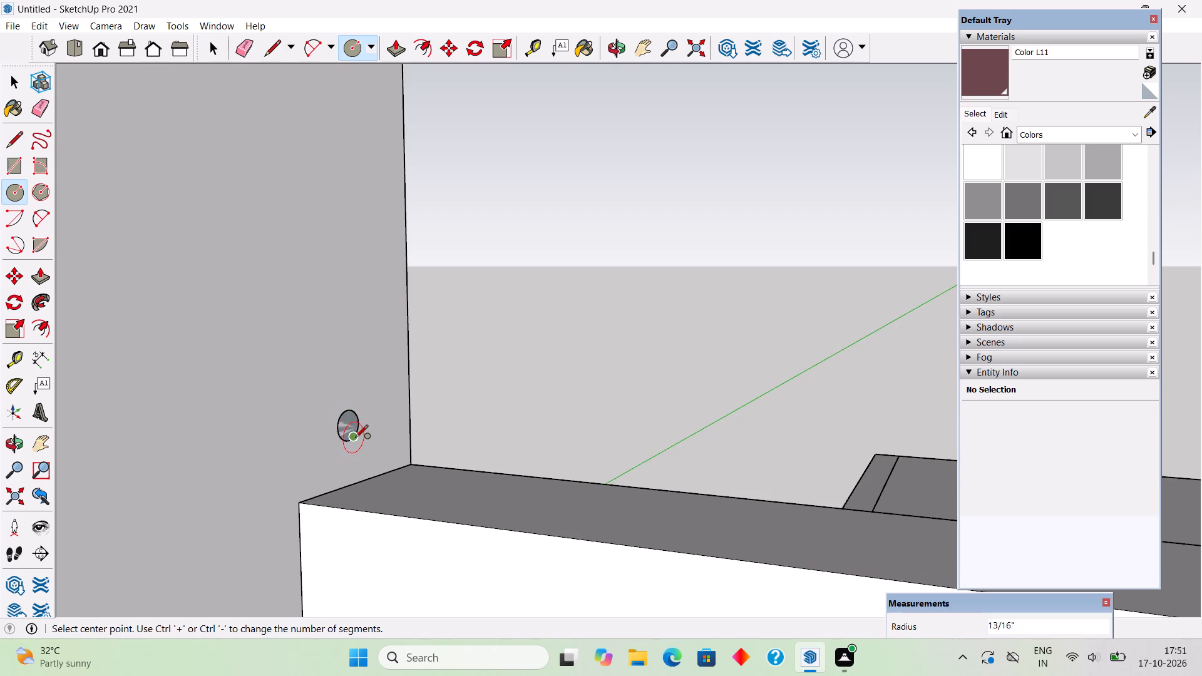
Extrude the small circle about 5' 5" into a thin round rail reaching the twin vertical posts.
key("p")
left_click(347, 416)
scroll(460, 407, "down", 2)
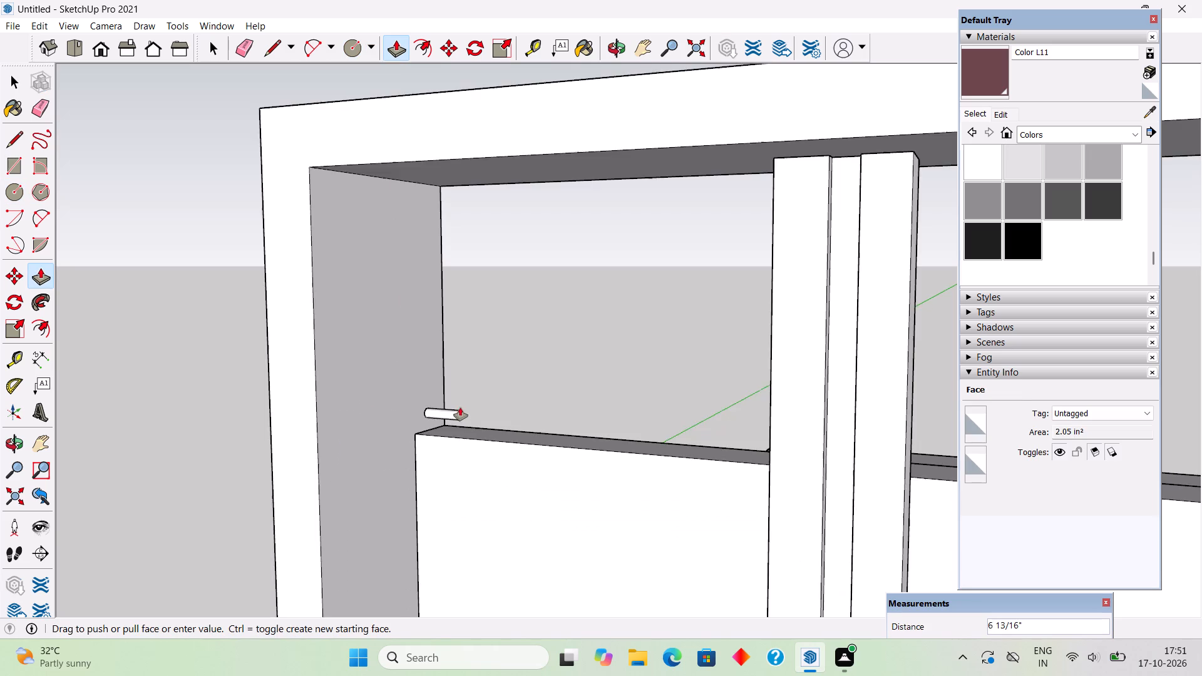
scroll(460, 407, "down", 8)
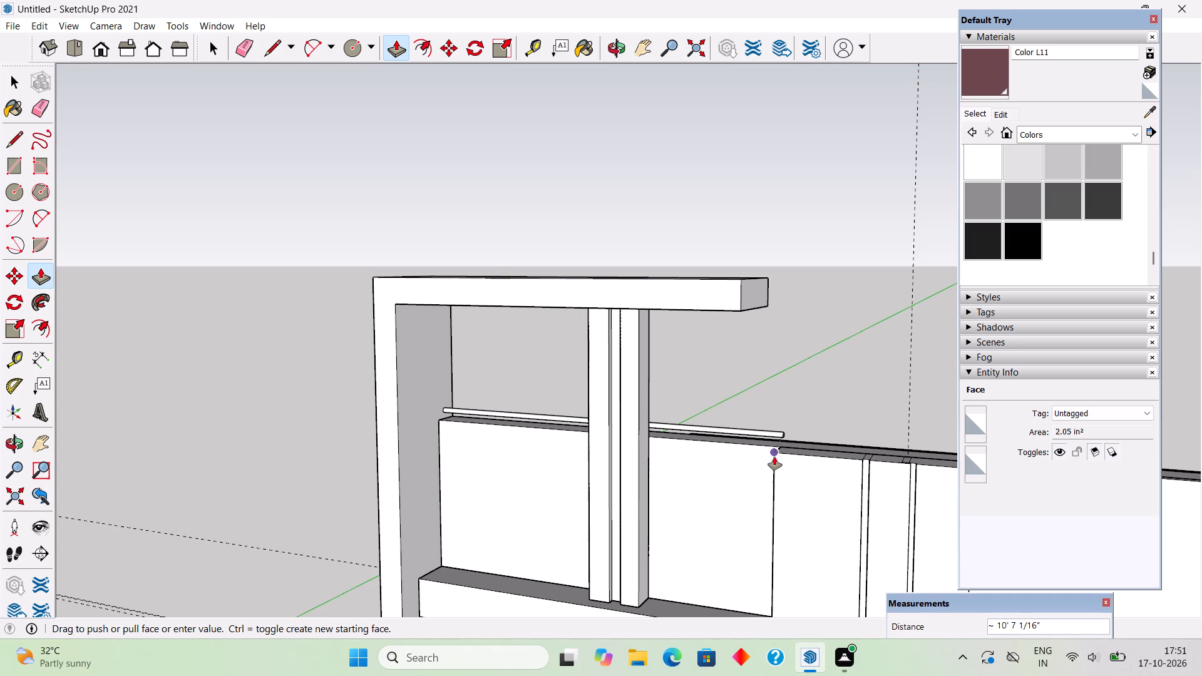
left_click(587, 447)
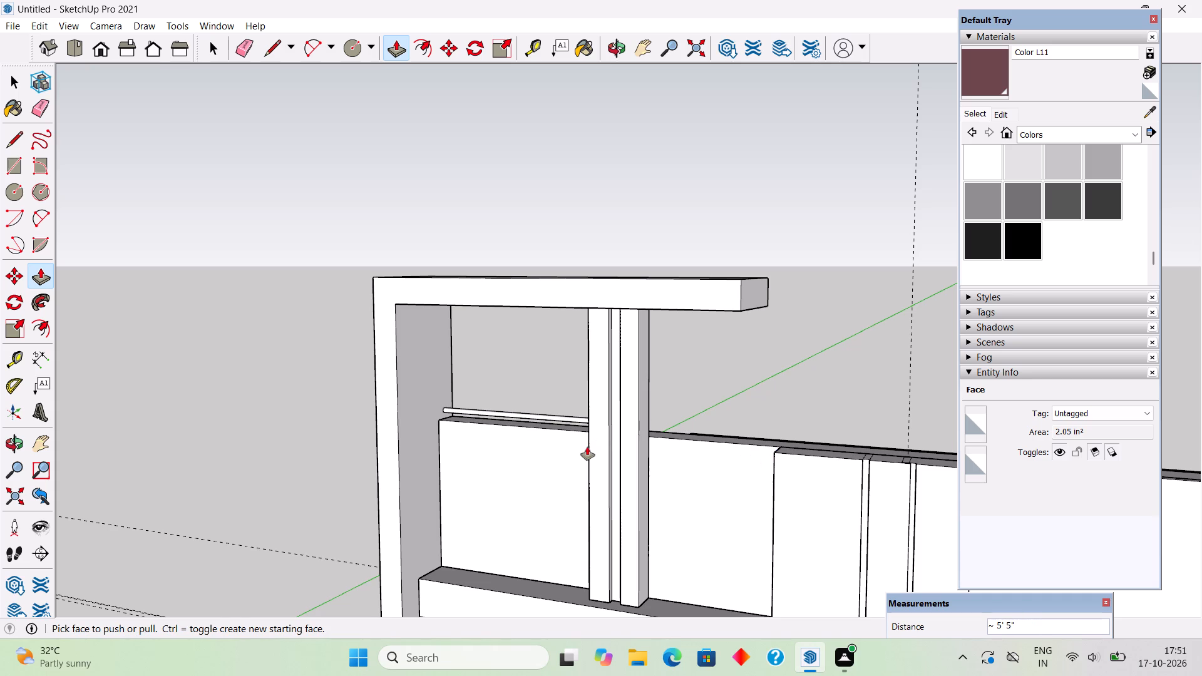
Make the whole round rail a group.
key("space")
scroll(481, 426, "up", 10)
triple_click(462, 401)
right_click(462, 401)
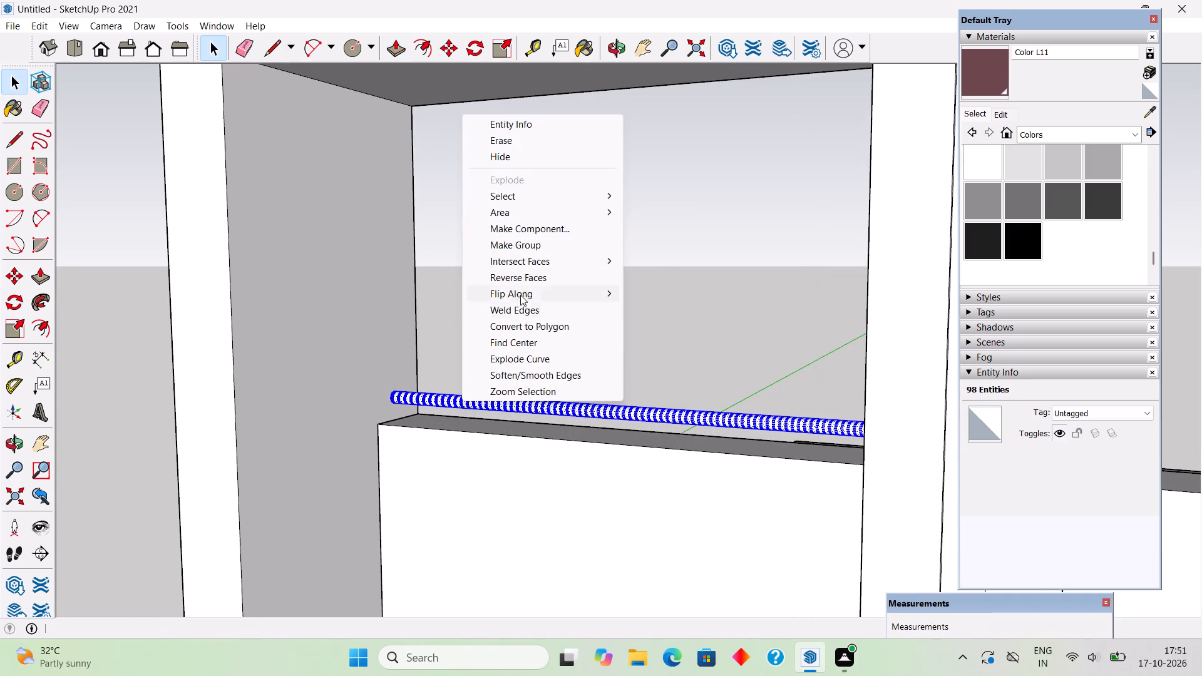
left_click(531, 246)
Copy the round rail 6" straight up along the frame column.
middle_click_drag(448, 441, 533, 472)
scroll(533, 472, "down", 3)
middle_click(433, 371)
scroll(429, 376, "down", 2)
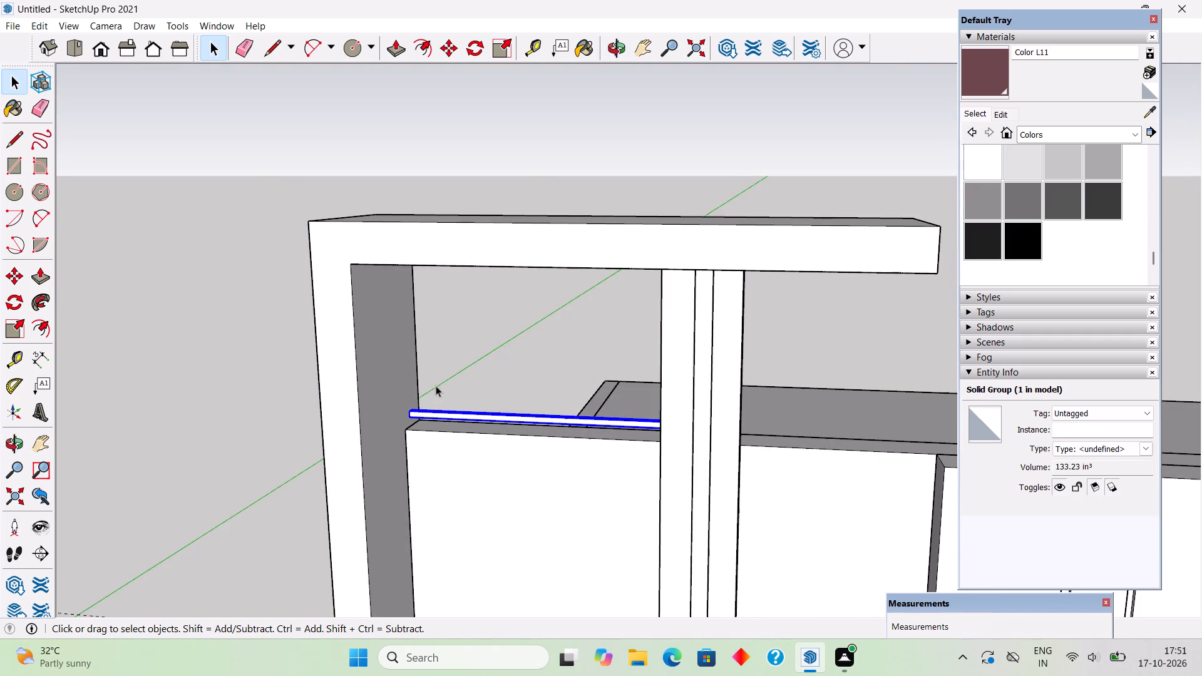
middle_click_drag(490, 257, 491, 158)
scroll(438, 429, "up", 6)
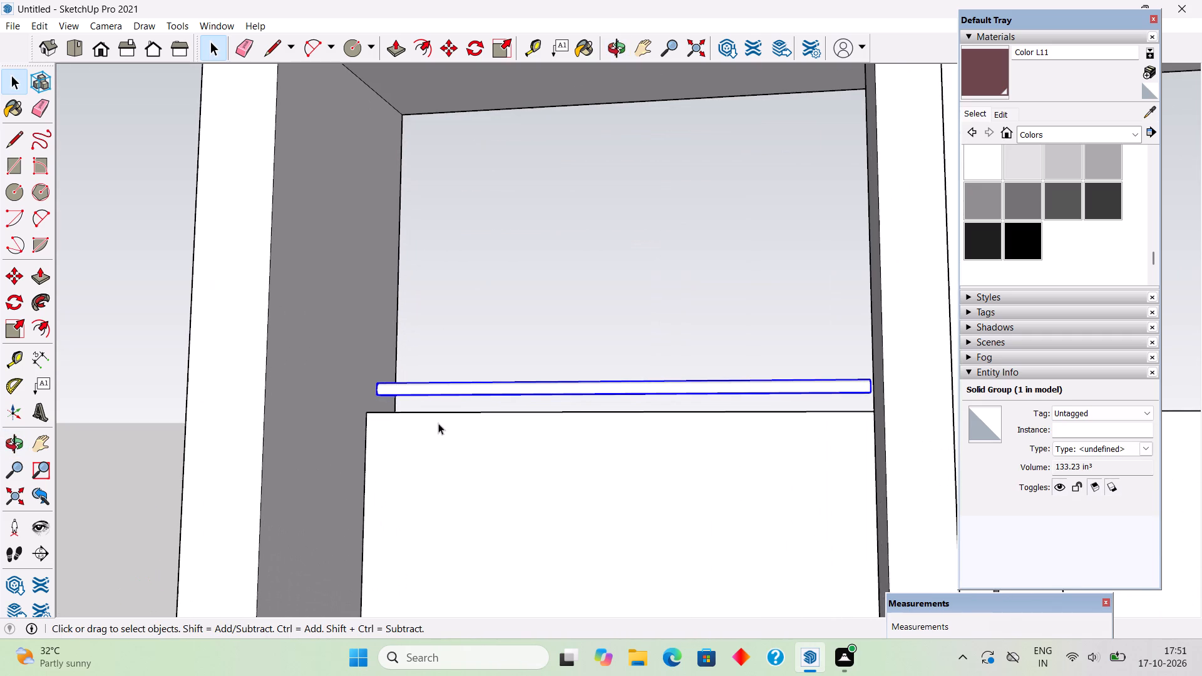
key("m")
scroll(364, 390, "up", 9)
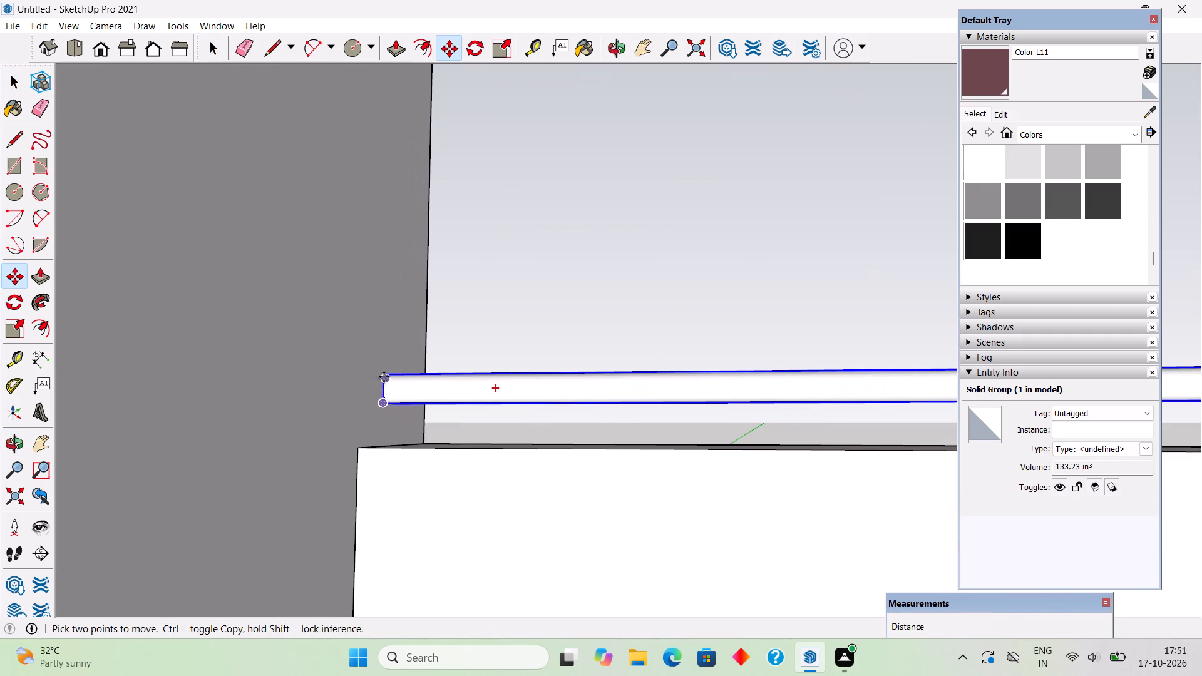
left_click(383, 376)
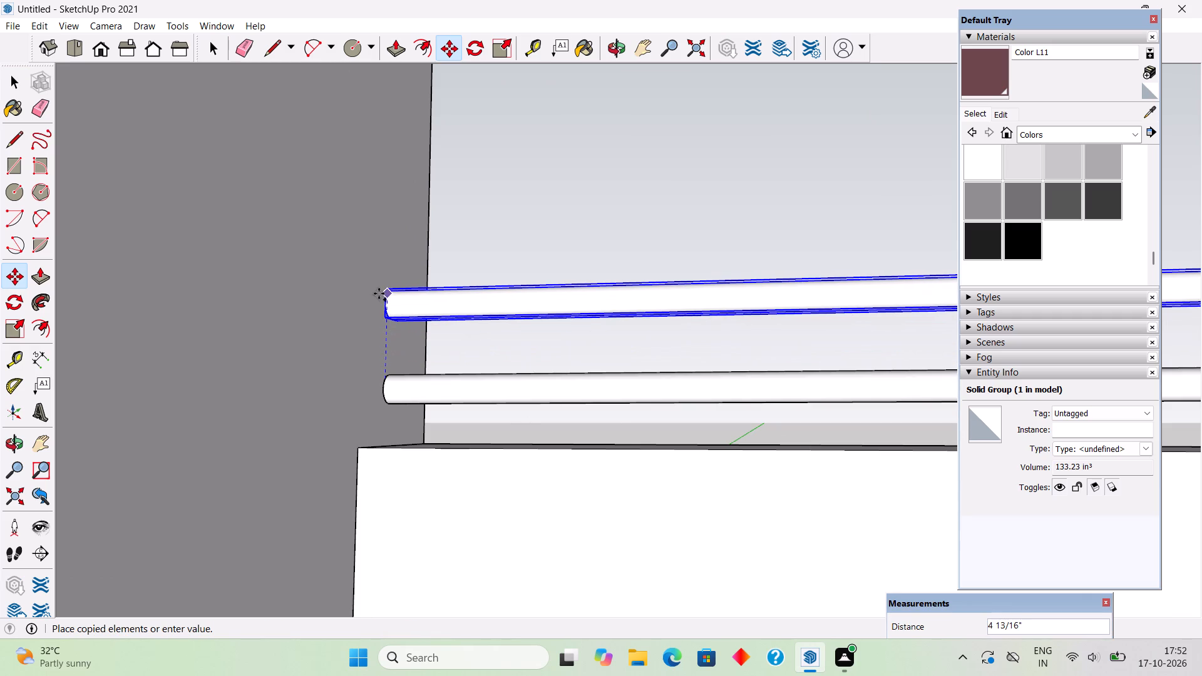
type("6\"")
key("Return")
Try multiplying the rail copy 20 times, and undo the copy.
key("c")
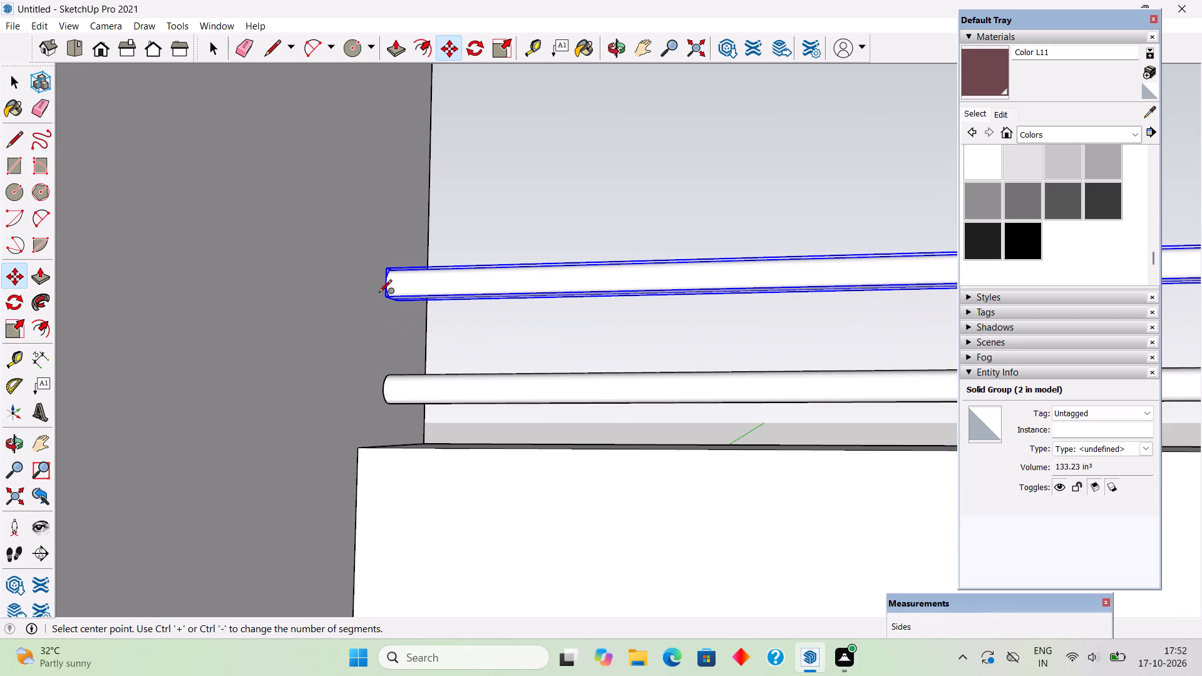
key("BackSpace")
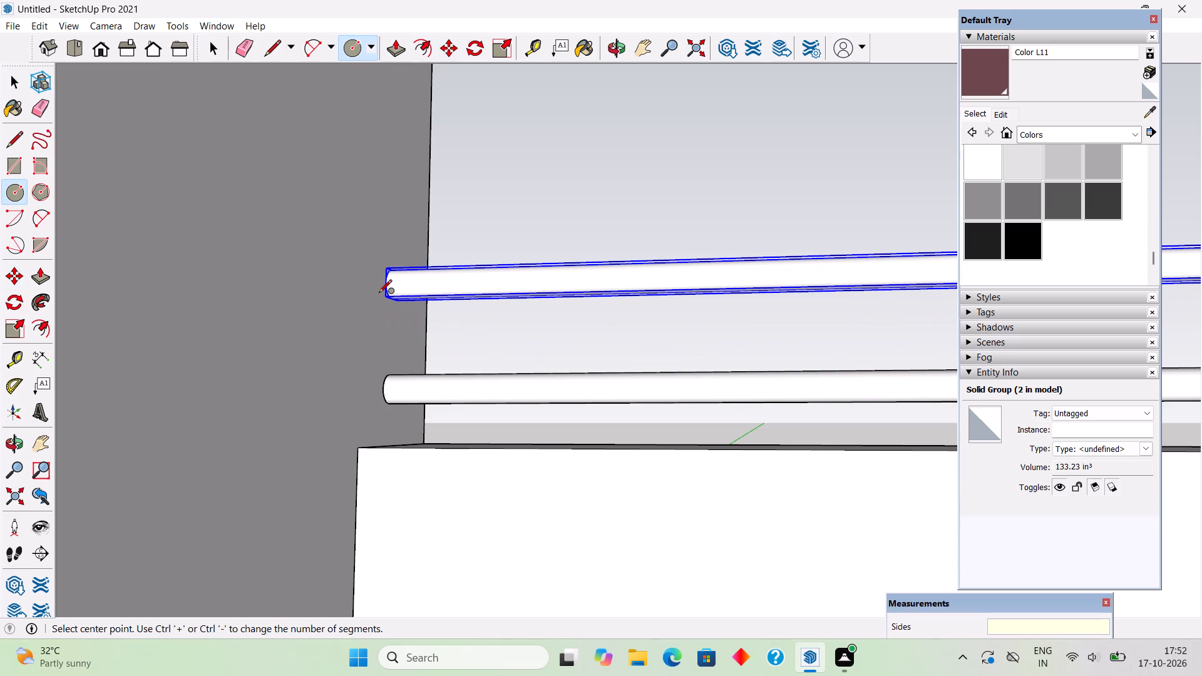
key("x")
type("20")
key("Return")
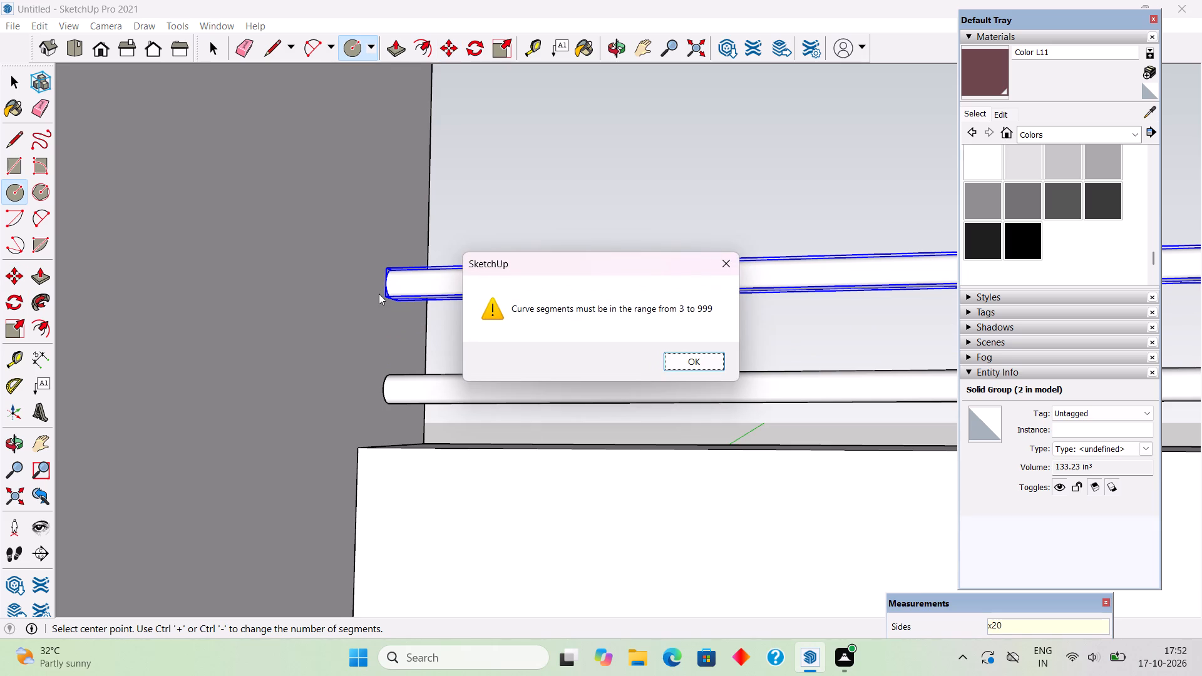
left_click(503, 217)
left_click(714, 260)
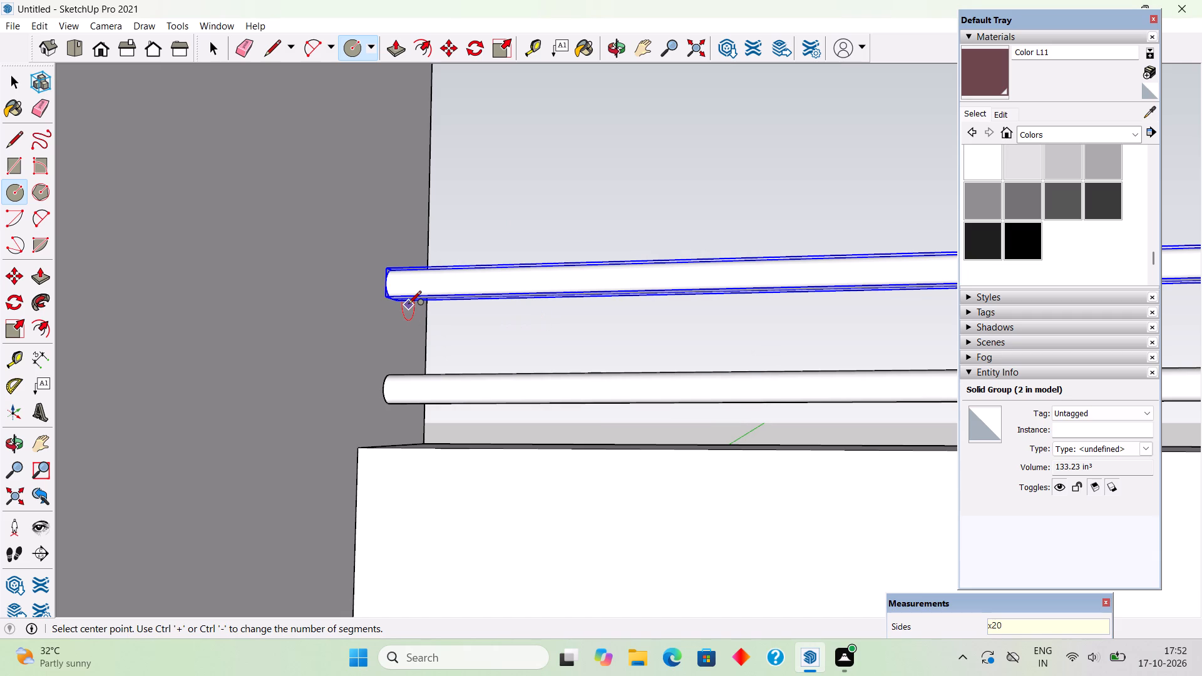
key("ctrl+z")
Copy the round rail 6" straight up and array it as 10 copies at that spacing.
key("space")
left_click(406, 382)
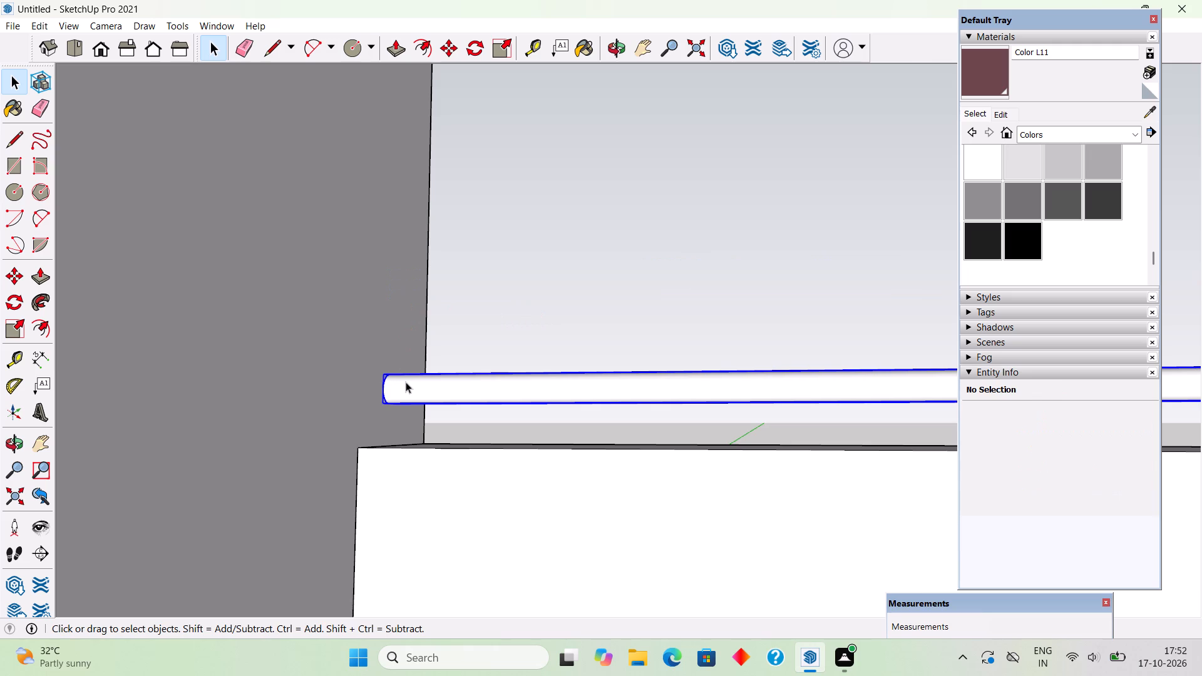
key("m")
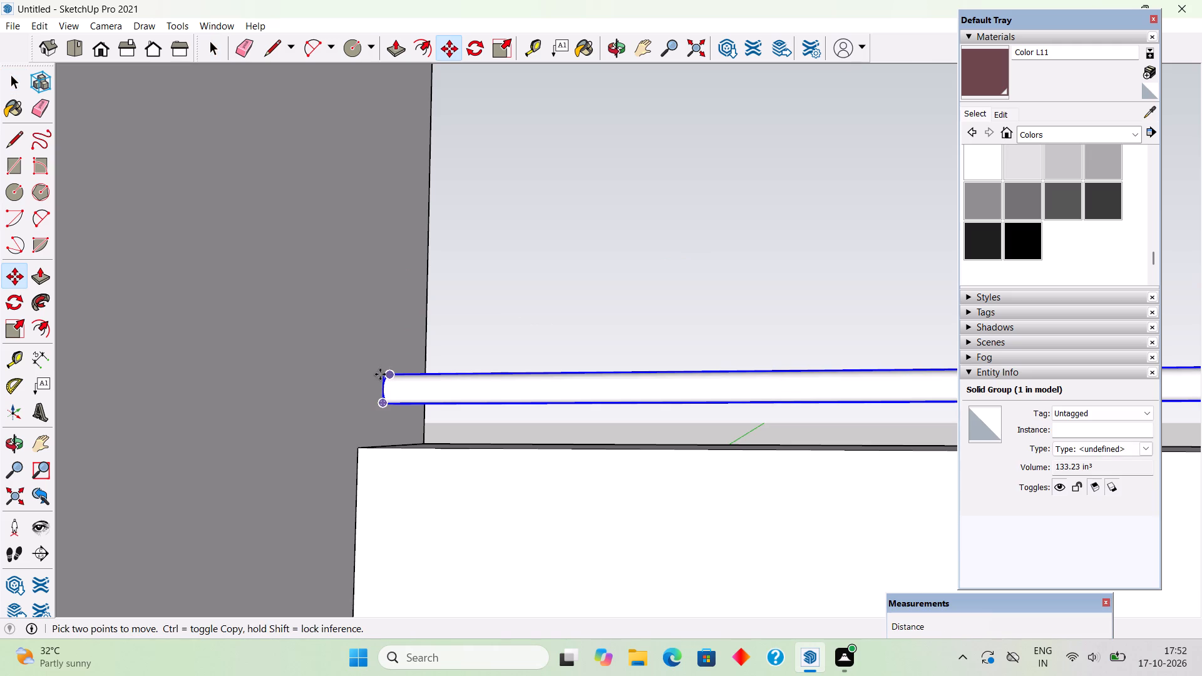
left_click(382, 372)
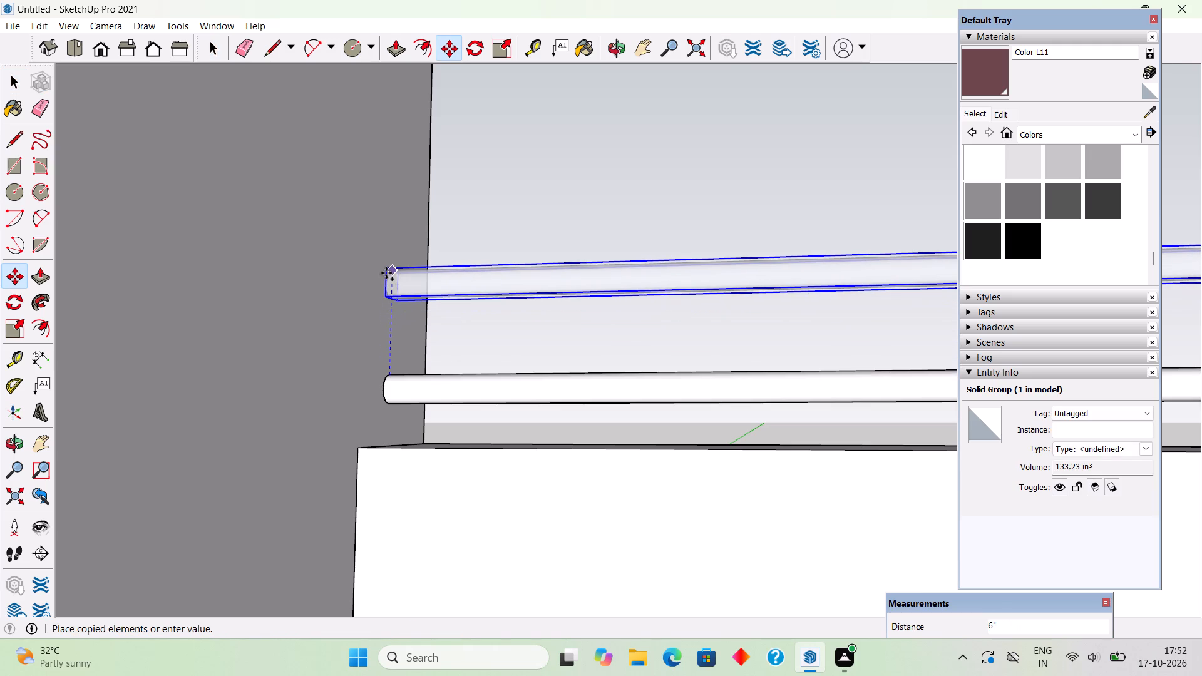
type("6\"")
key("Return")
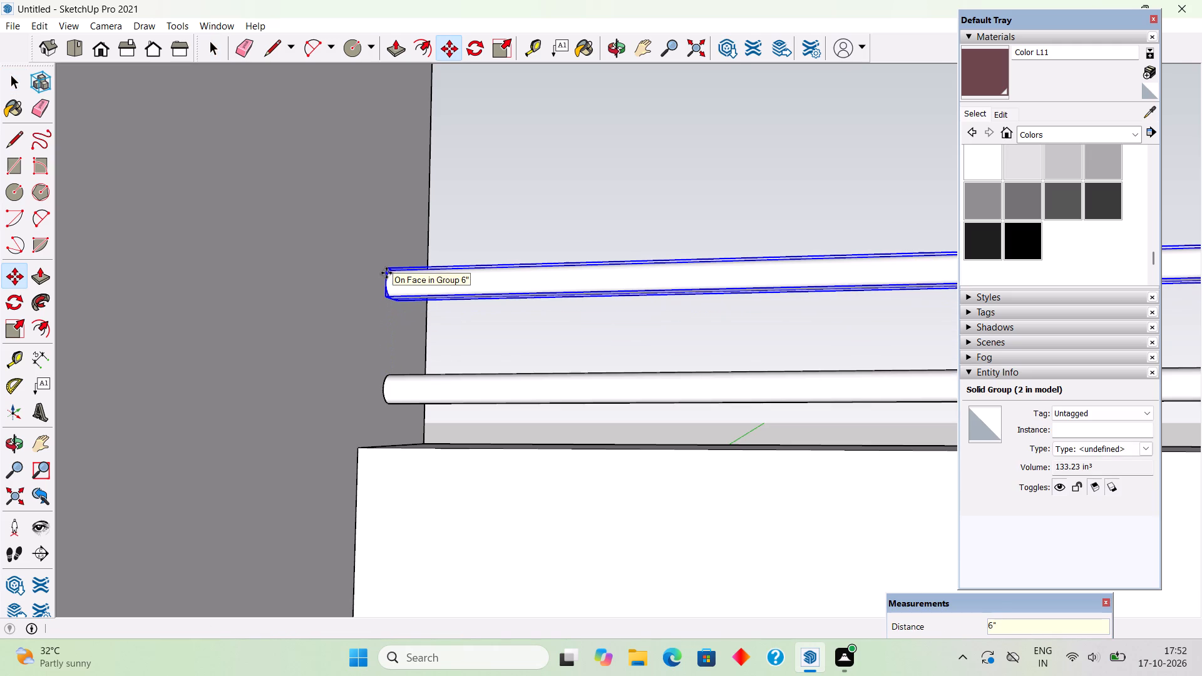
type("x10")
key("Return")
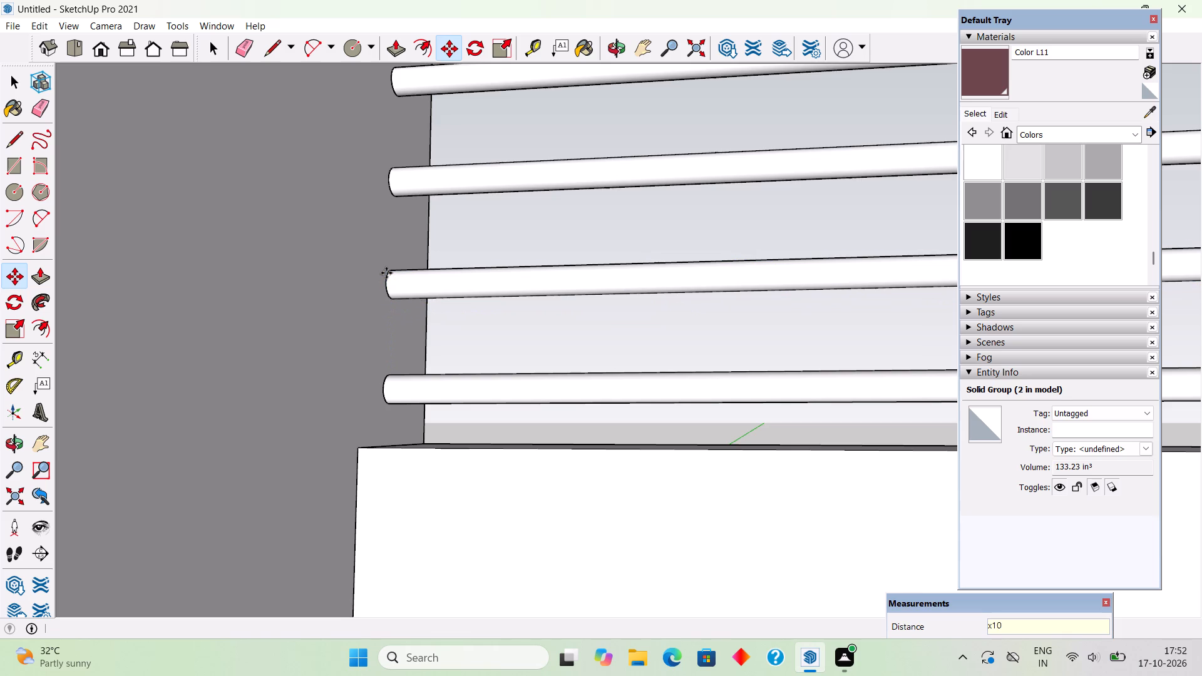
Delete the two surplus rails that stand above the frame's overhead beam.
scroll(386, 420, "down", 13)
scroll(388, 499, "down", 5)
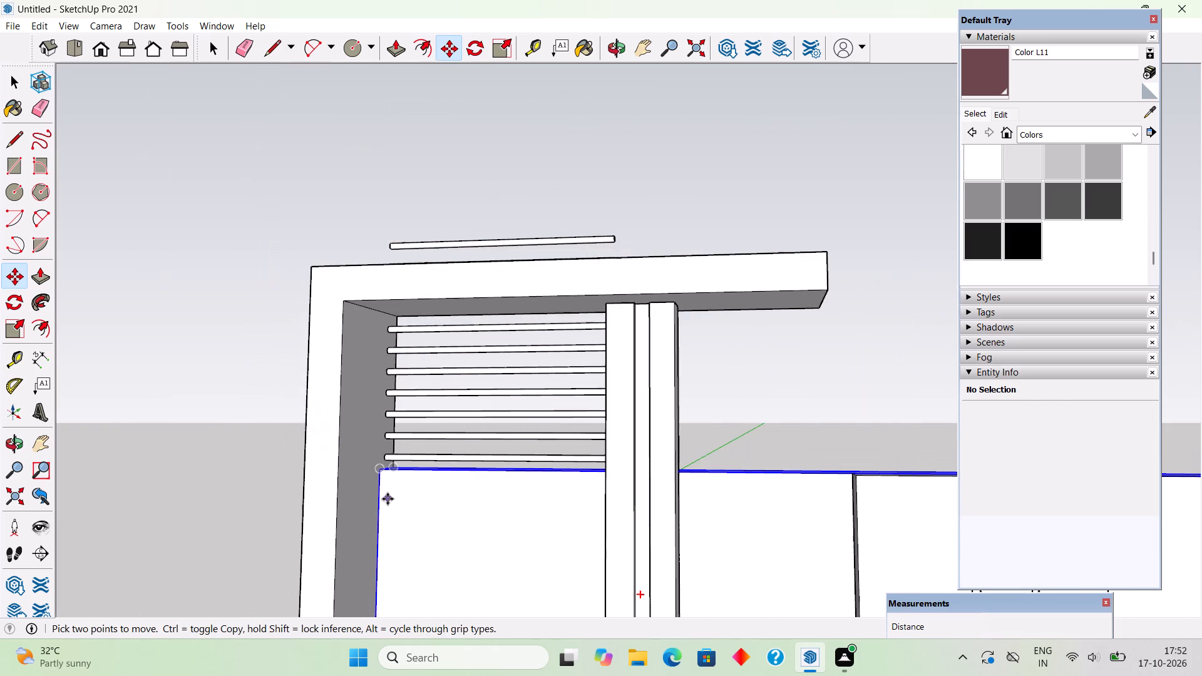
scroll(388, 499, "down", 4)
scroll(518, 569, "down", 4)
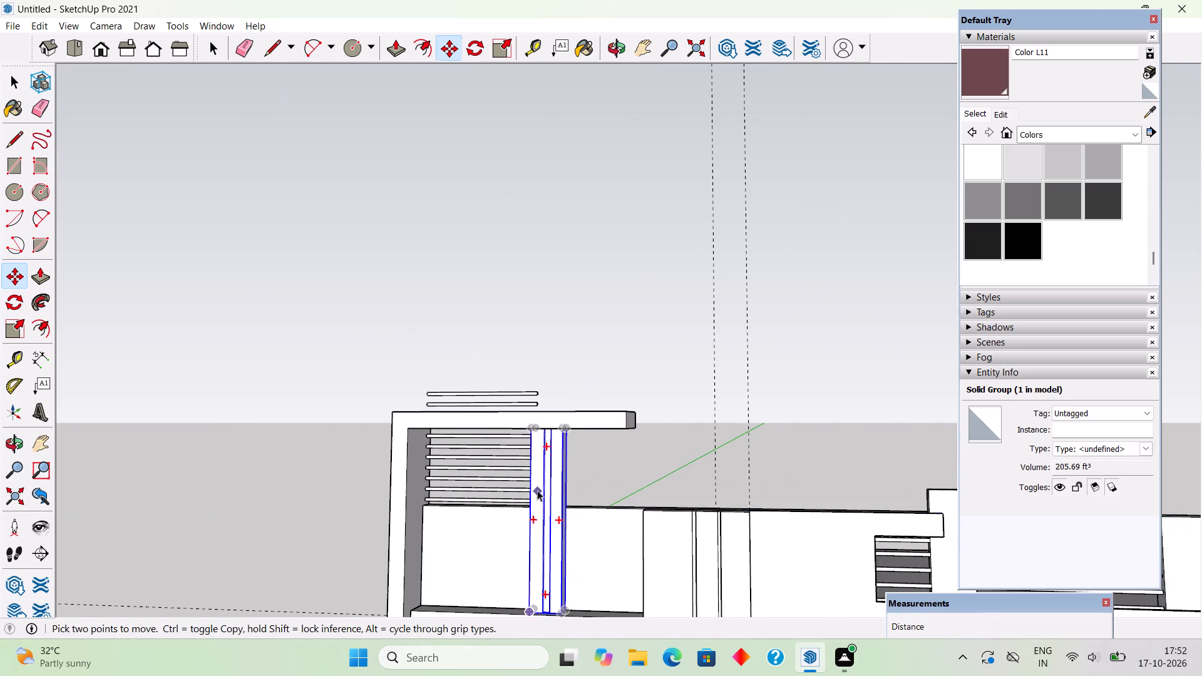
key("space")
middle_click_drag(498, 399, 546, 464)
scroll(519, 416, "up", 9)
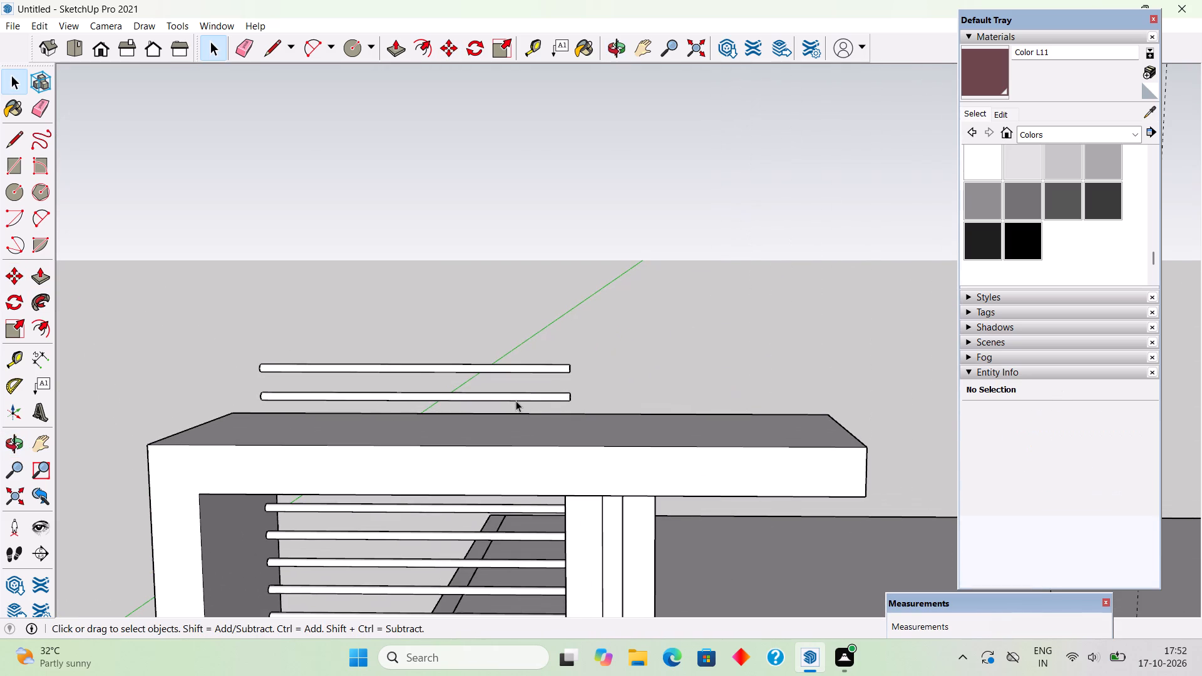
left_click(516, 401)
key("Delete")
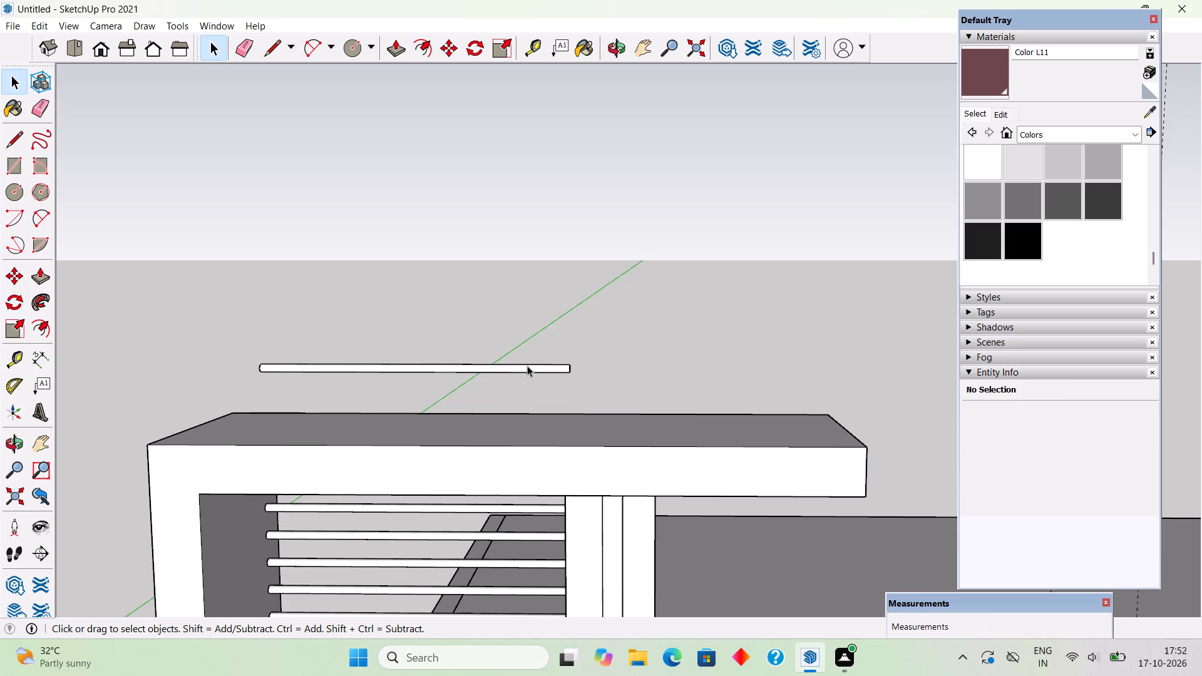
left_click(527, 365)
key("Delete")
Examine the railed frame opening from several angles and how it fits the whole front facade.
scroll(535, 410, "down", 4)
middle_click_drag(529, 429, 498, 277)
scroll(498, 277, "down", 3)
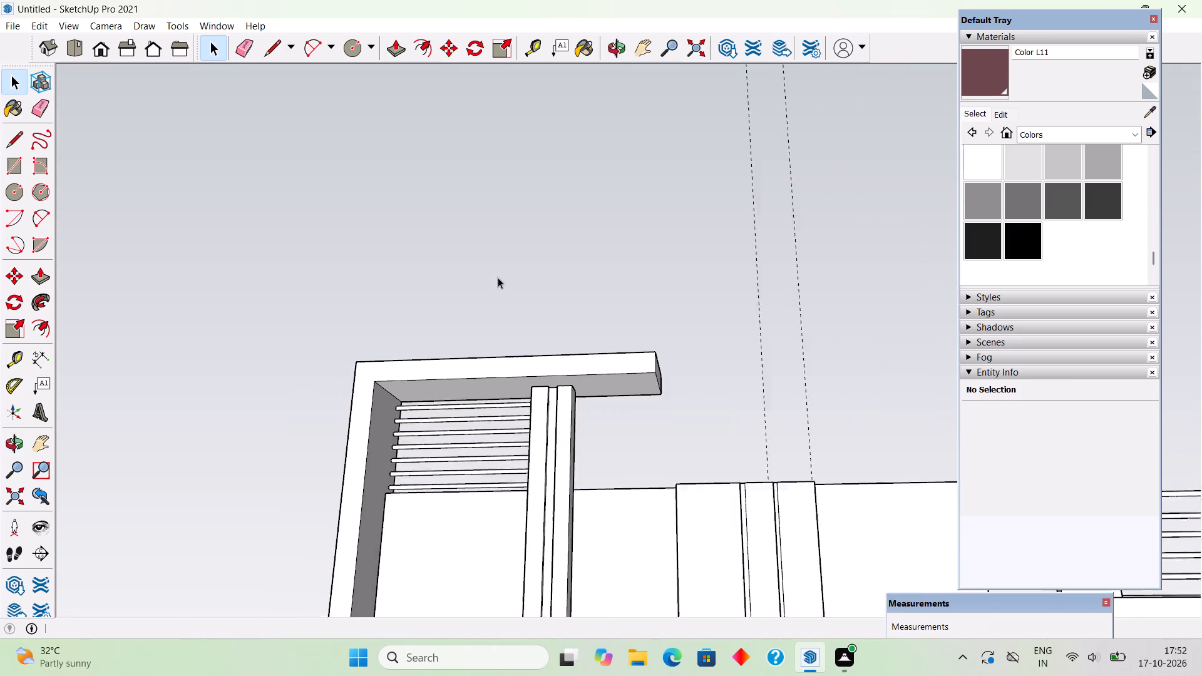
scroll(498, 277, "down", 2)
middle_click_drag(495, 318, 497, 384)
scroll(497, 384, "down", 3)
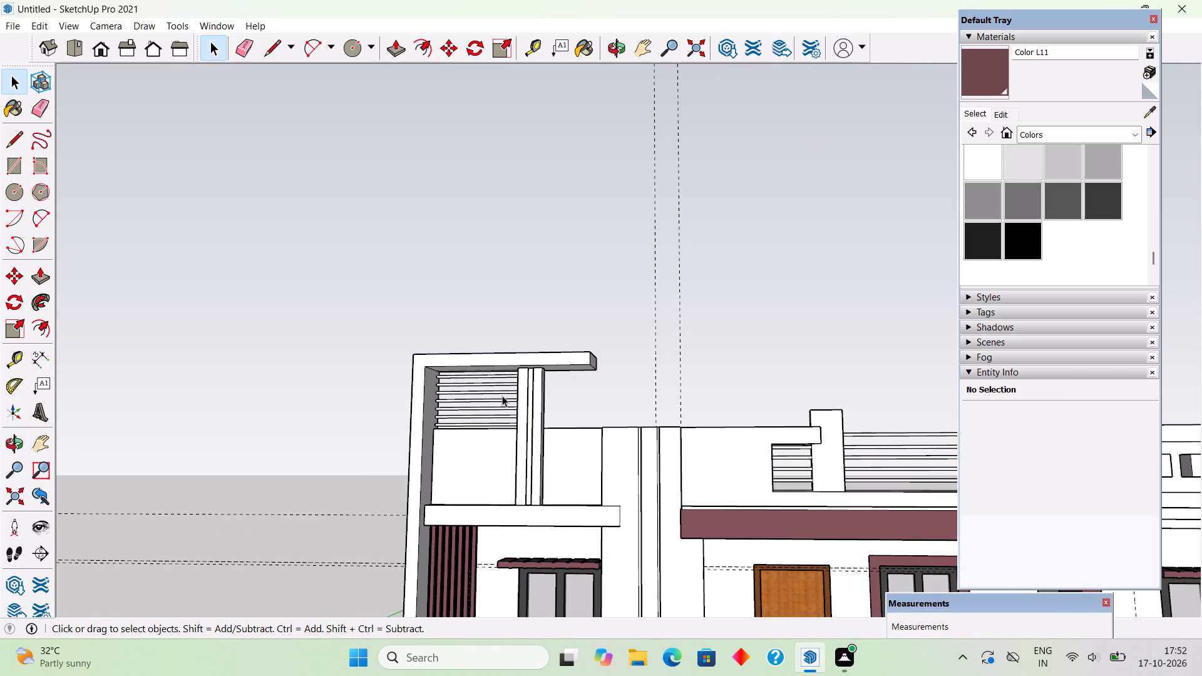
scroll(508, 345, "down", 4)
middle_click_drag(507, 383, 558, 416)
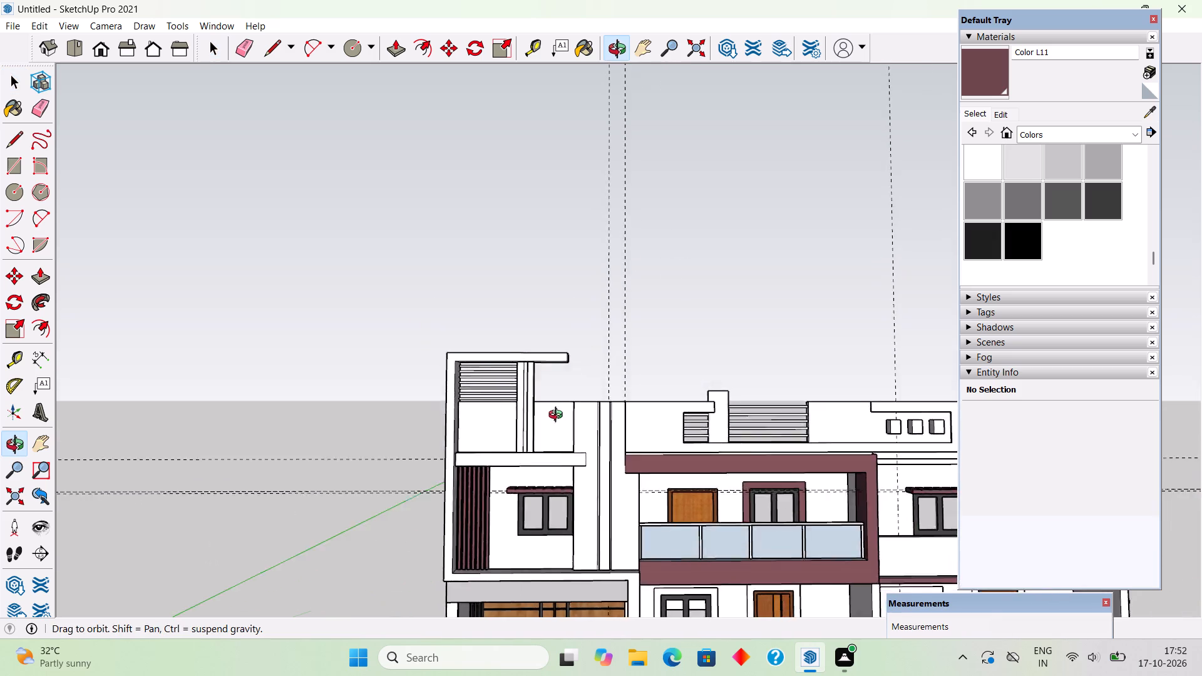
middle_click_drag(558, 416, 672, 467)
scroll(605, 485, "up", 4)
middle_click_drag(554, 431, 475, 369)
scroll(475, 369, "down", 5)
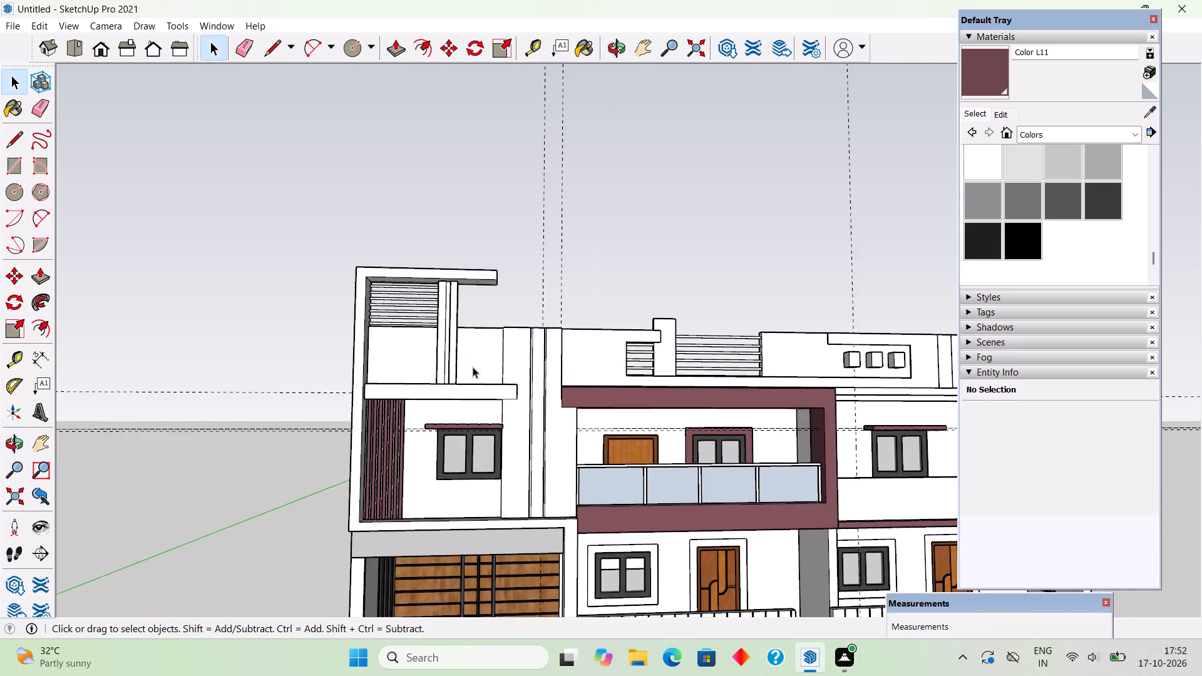
scroll(473, 367, "down", 3)
middle_click_drag(472, 367, 438, 448)
scroll(472, 367, "down", 1)
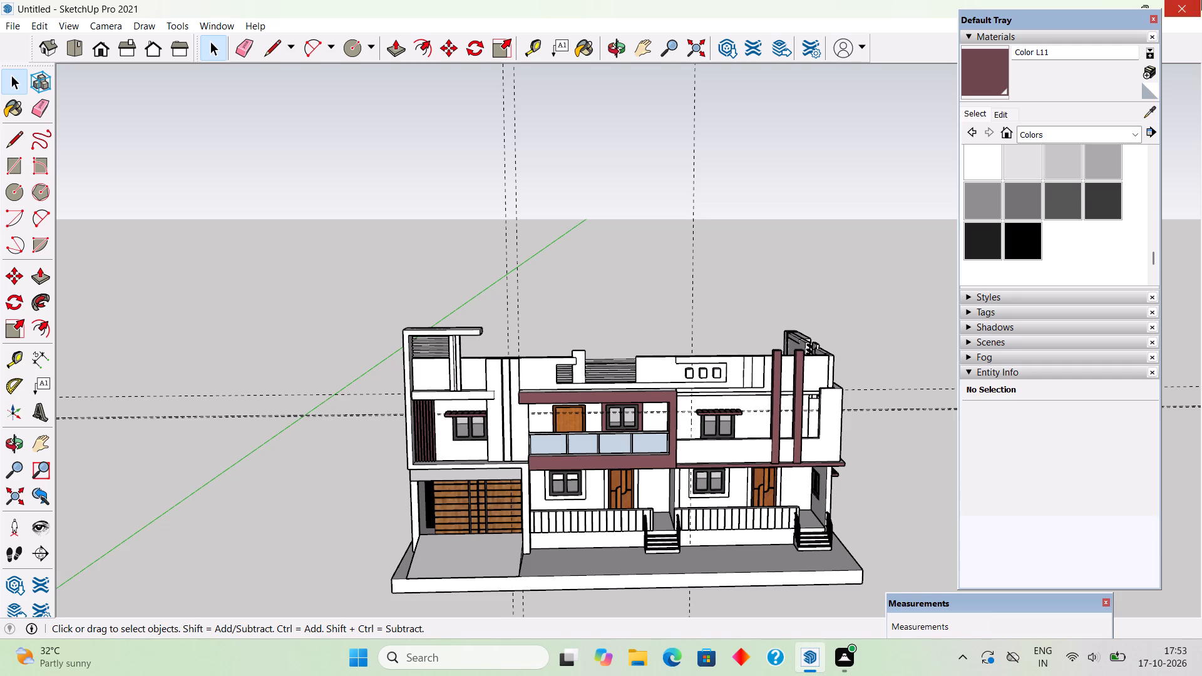
Sample the Translucent Glass Gray material from a ground-floor window pane and paint the four balcony railing glass panels with it.
left_click(1155, 113)
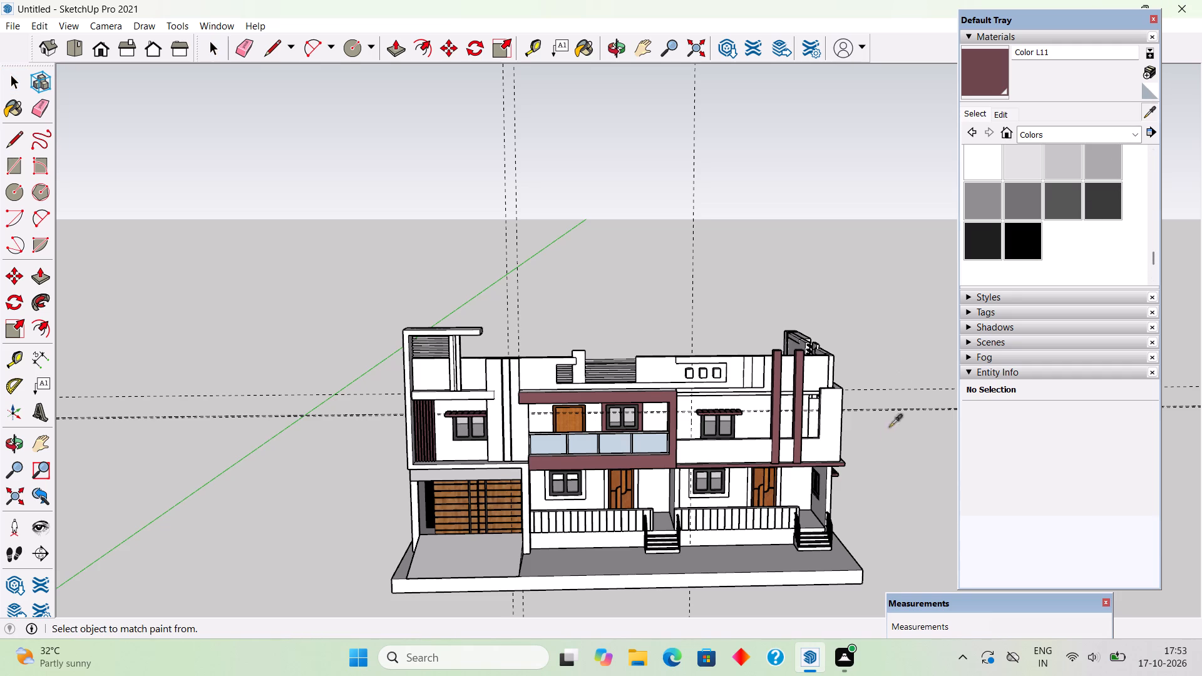
scroll(704, 498, "up", 8)
left_click(709, 462)
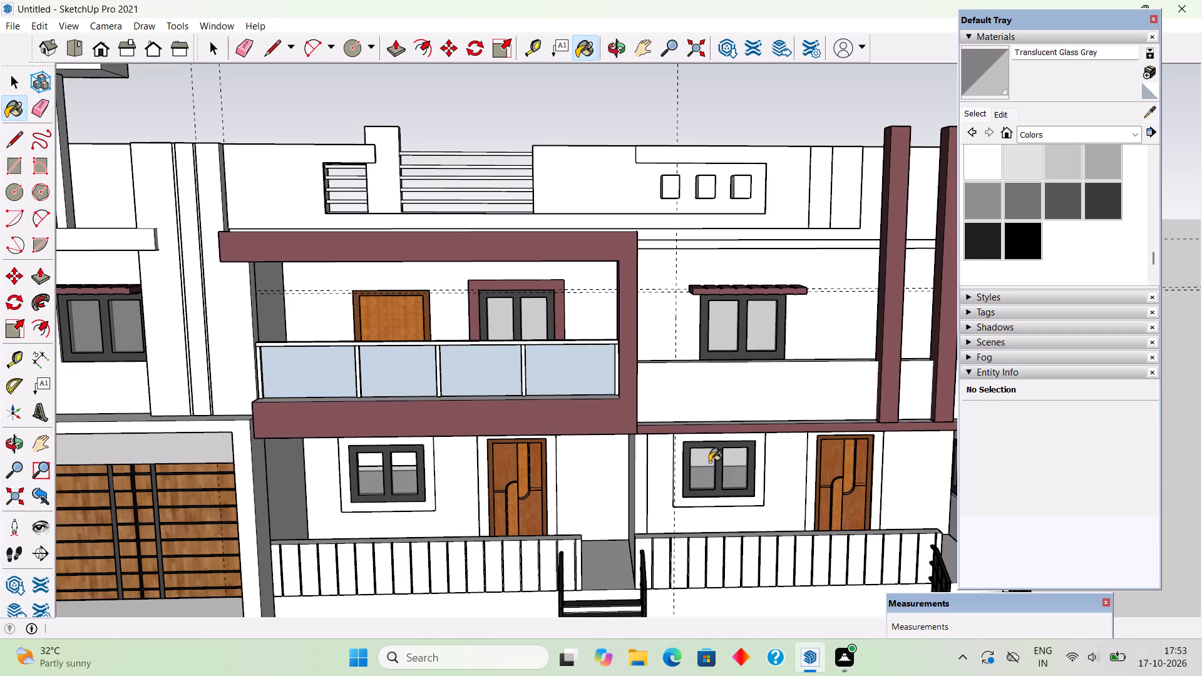
left_click(583, 371)
left_click(493, 362)
left_click(403, 369)
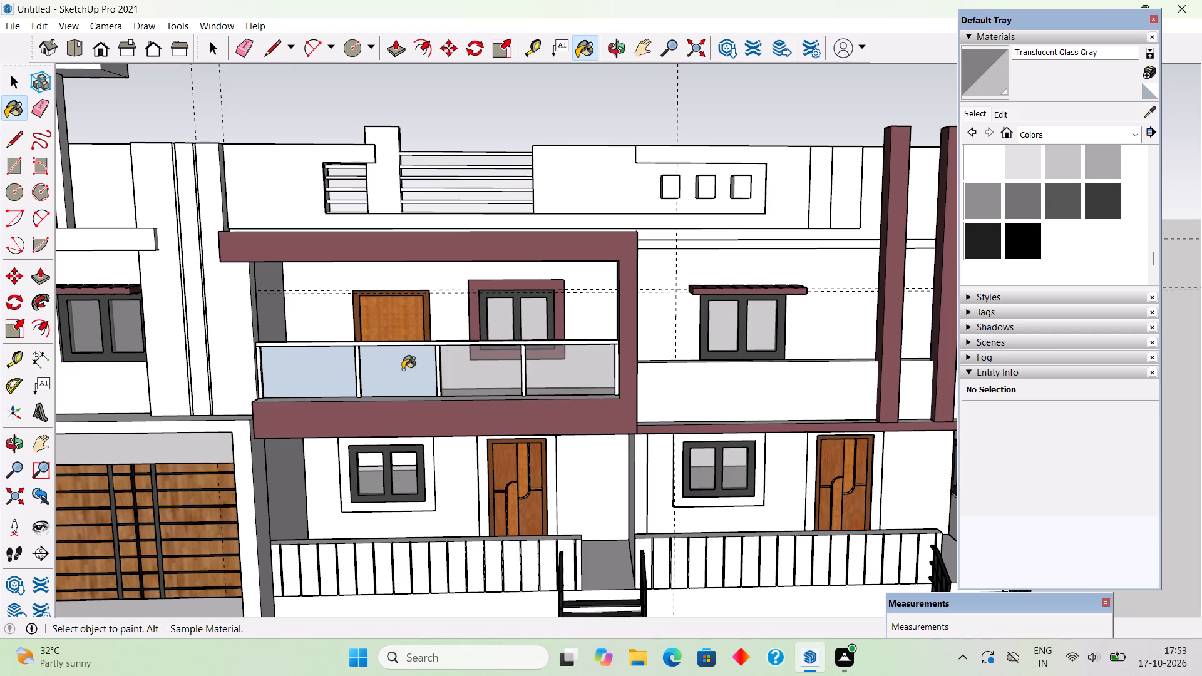
left_click(314, 374)
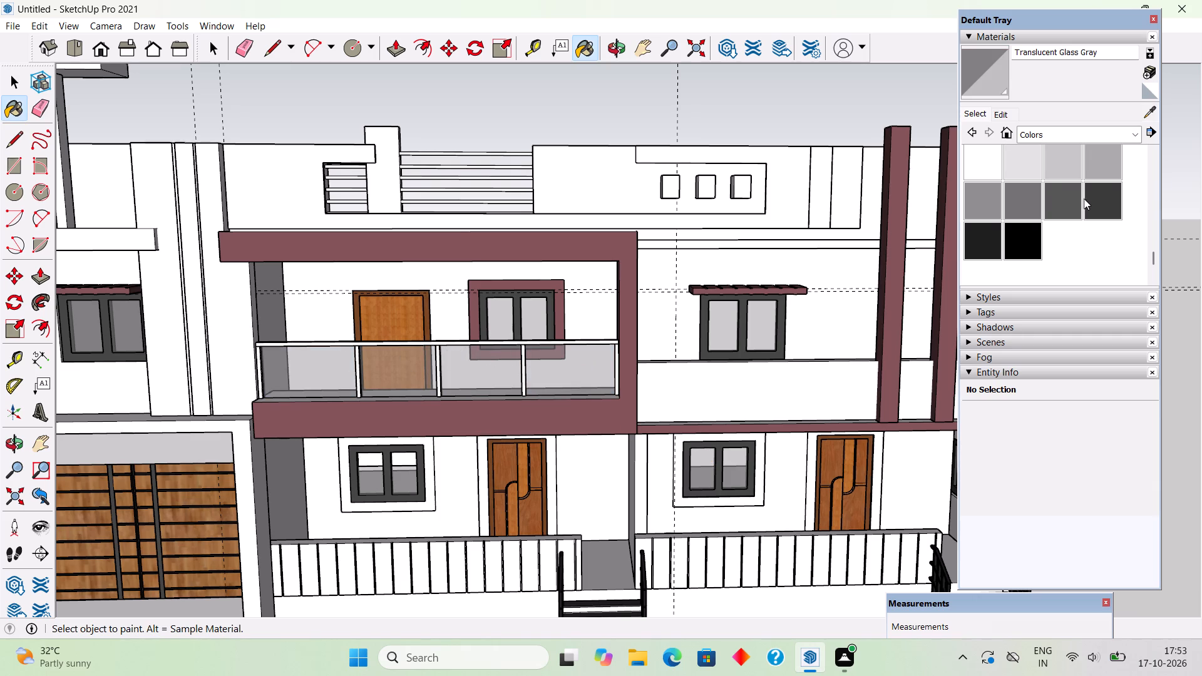
Paint the balcony railing's handrail and all five of its vertical posts black with Color M09.
left_click(1017, 233)
scroll(503, 414, "up", 6)
scroll(534, 359, "up", 4)
left_click(542, 335)
left_click(806, 280)
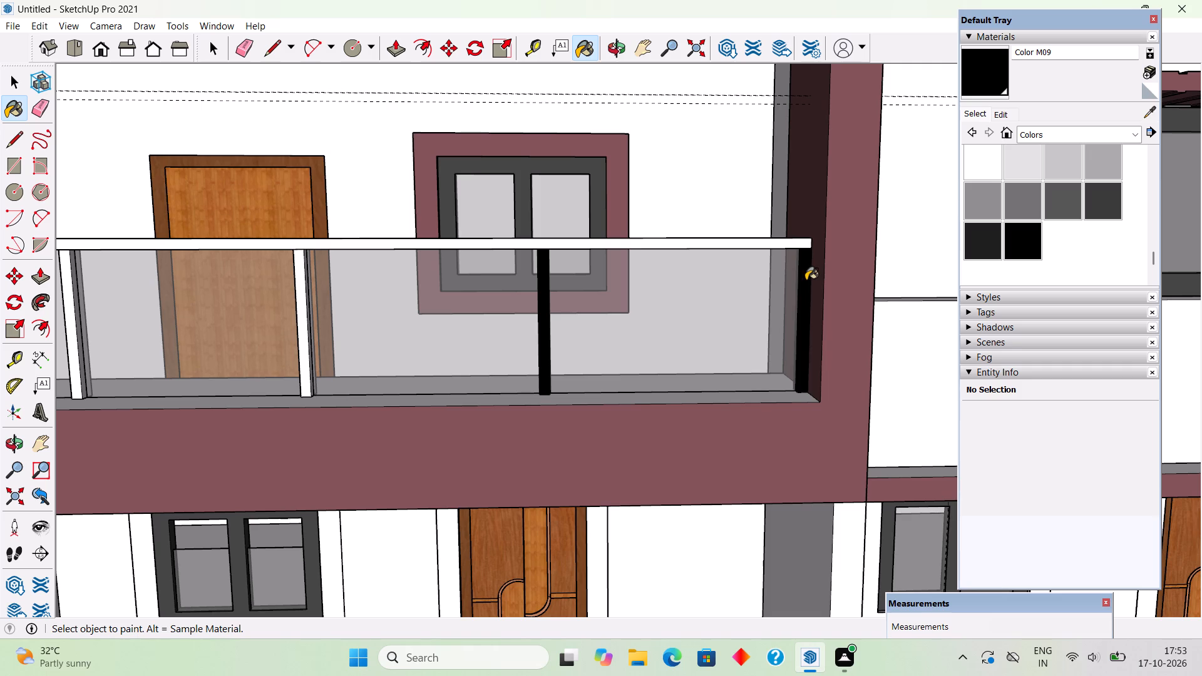
left_click(800, 240)
scroll(628, 291, "down", 4)
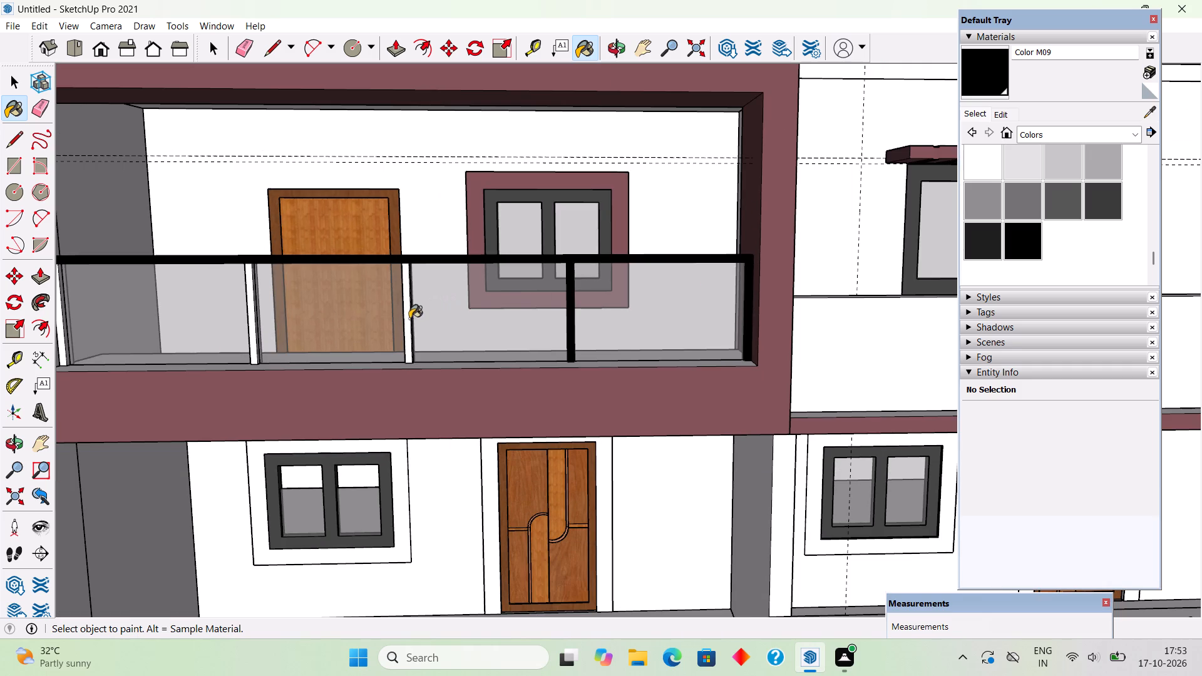
left_click(408, 324)
scroll(412, 260, "down", 5)
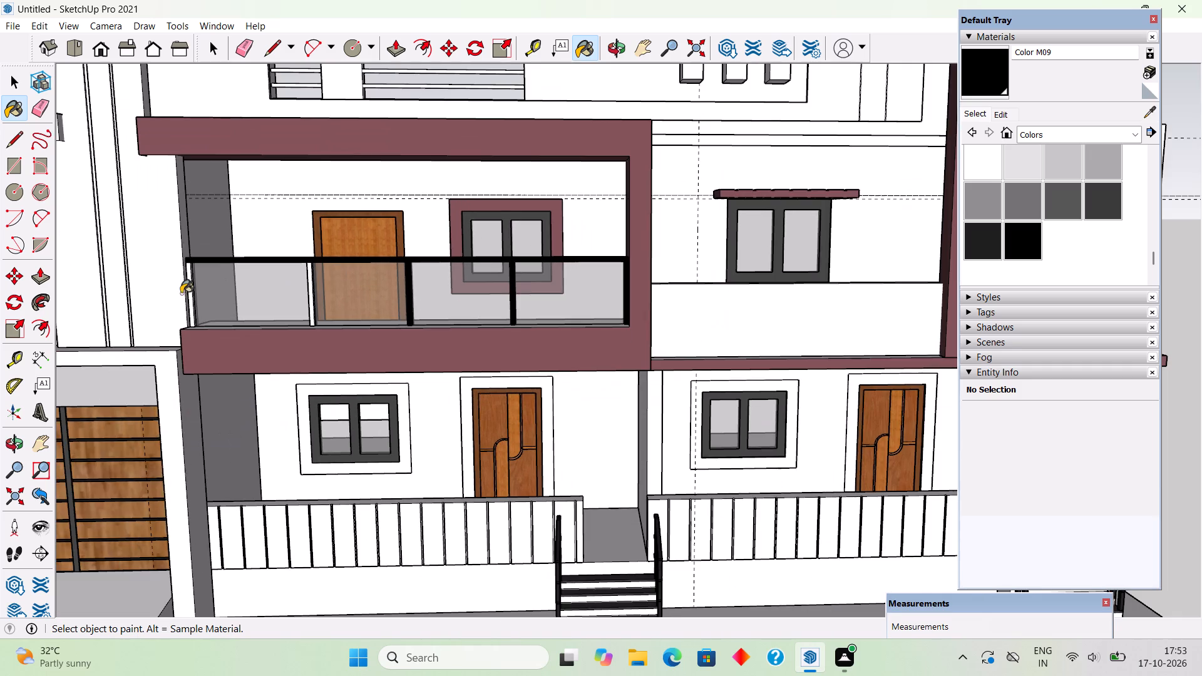
scroll(180, 294, "up", 5)
left_click(195, 275)
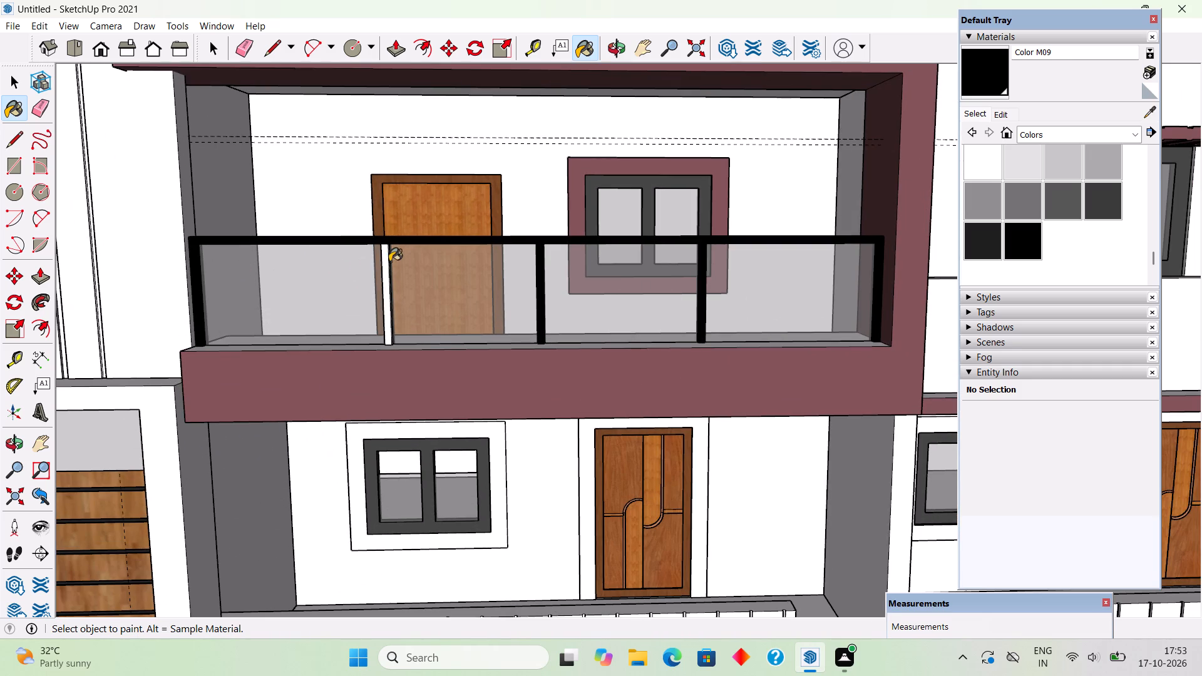
left_click(383, 275)
Paint the six horizontal rails in the parapet openings above the balcony black with Color M09.
scroll(383, 275, "down", 9)
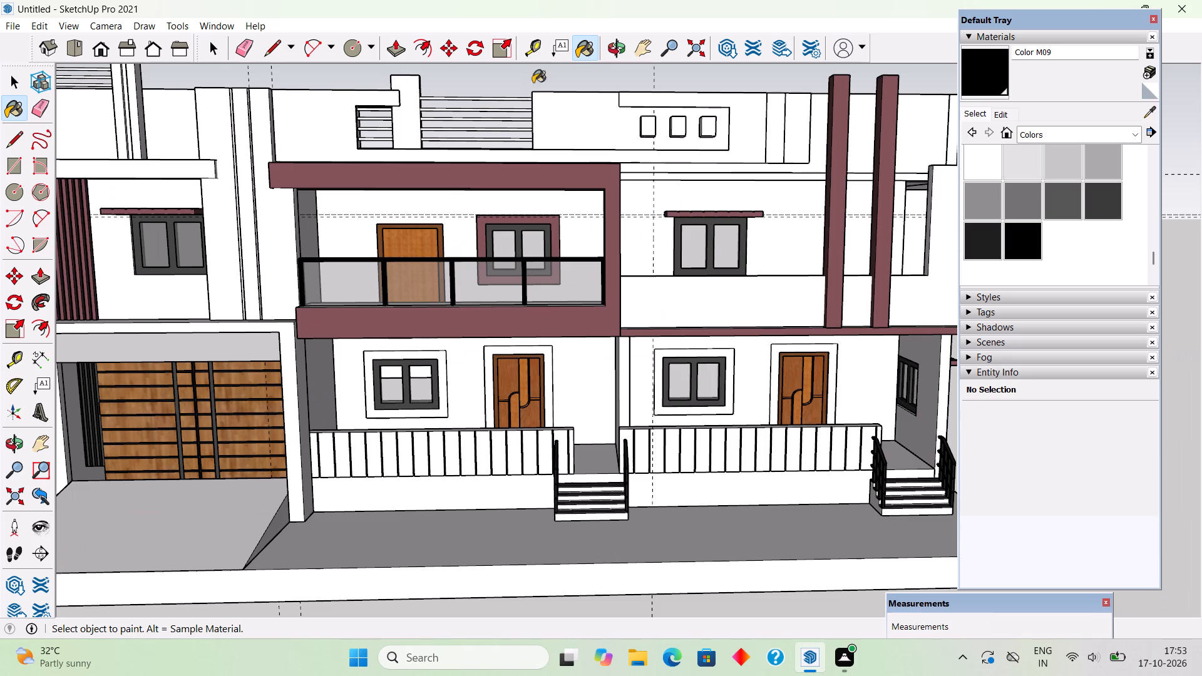
scroll(513, 103, "up", 7)
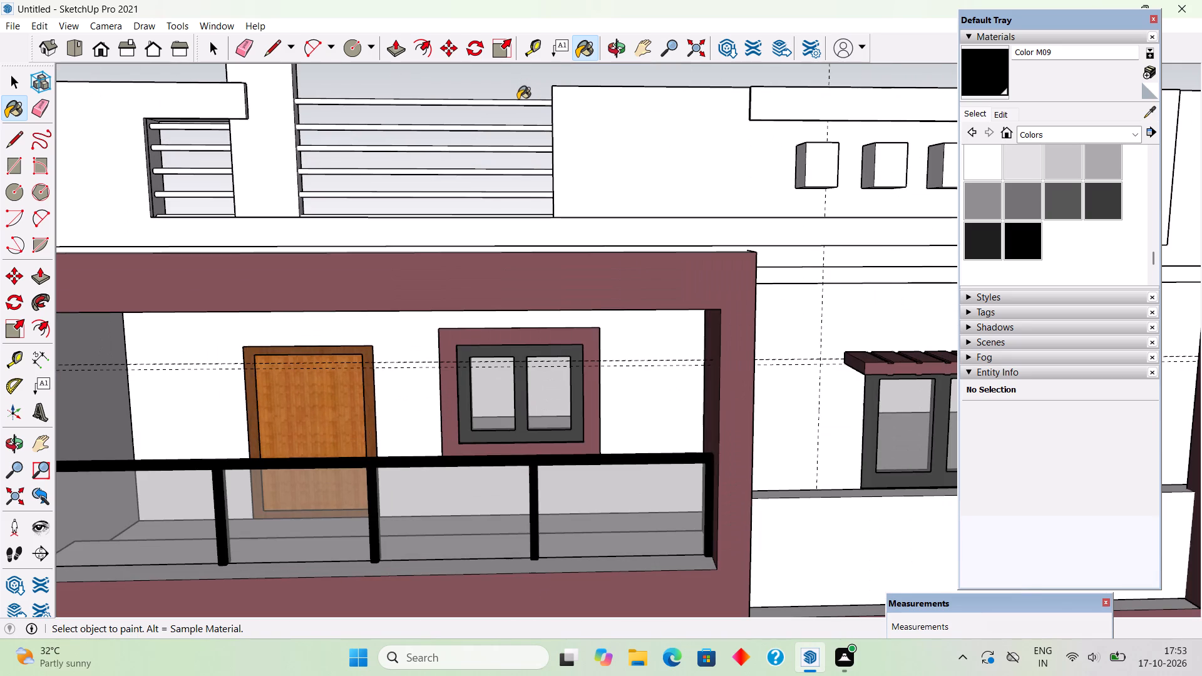
left_click(521, 103)
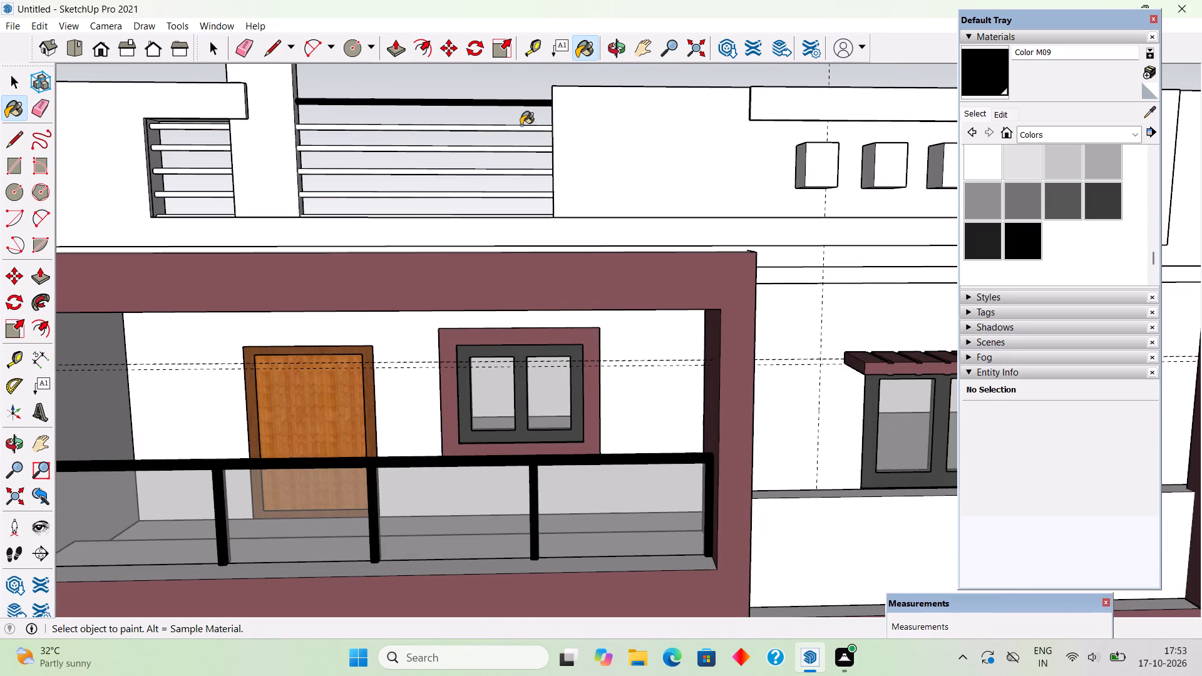
left_click(521, 130)
left_click(521, 150)
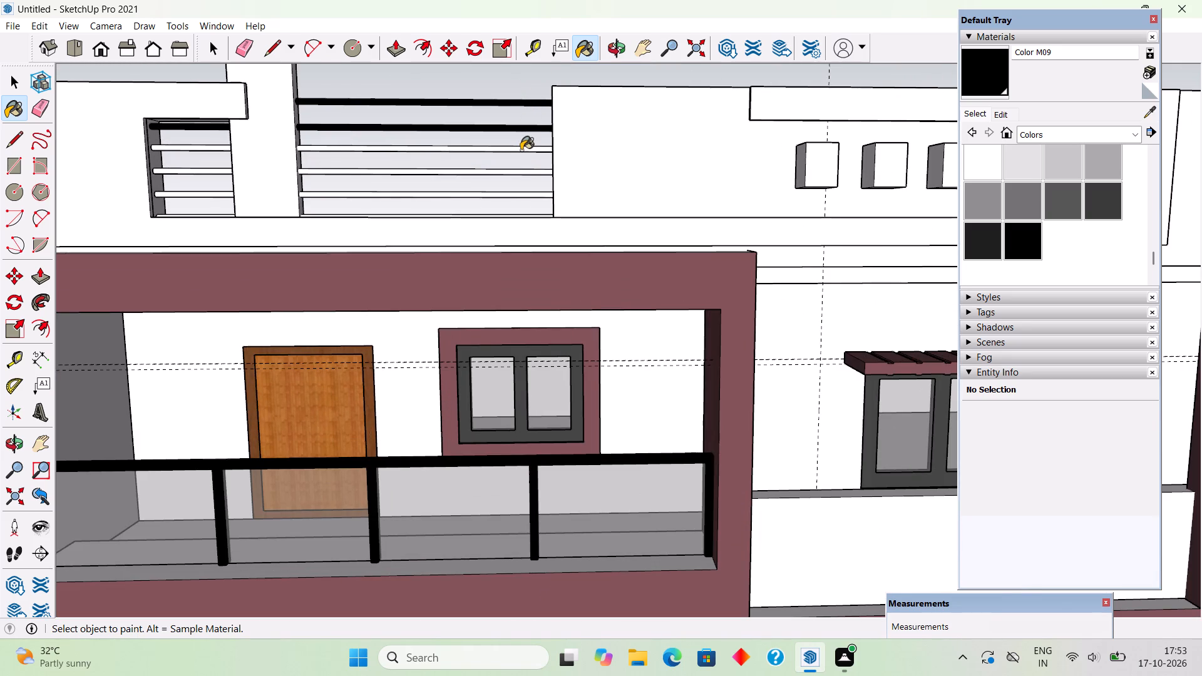
left_click(523, 170)
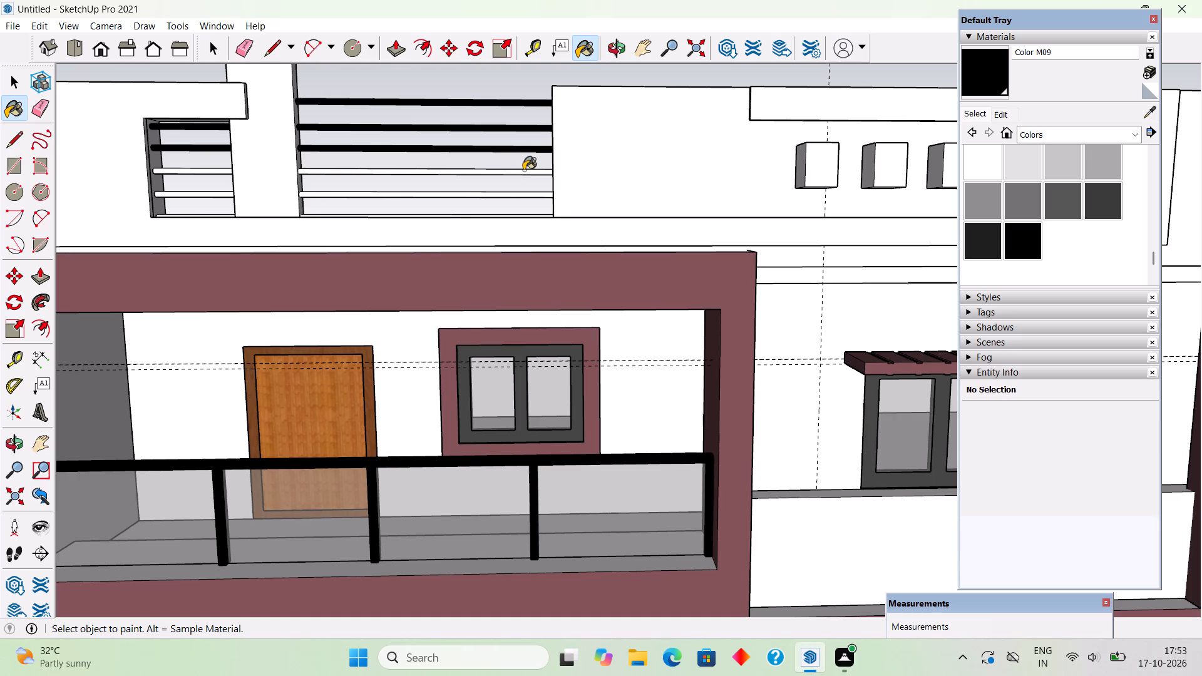
left_click(524, 195)
scroll(525, 197, "down", 4)
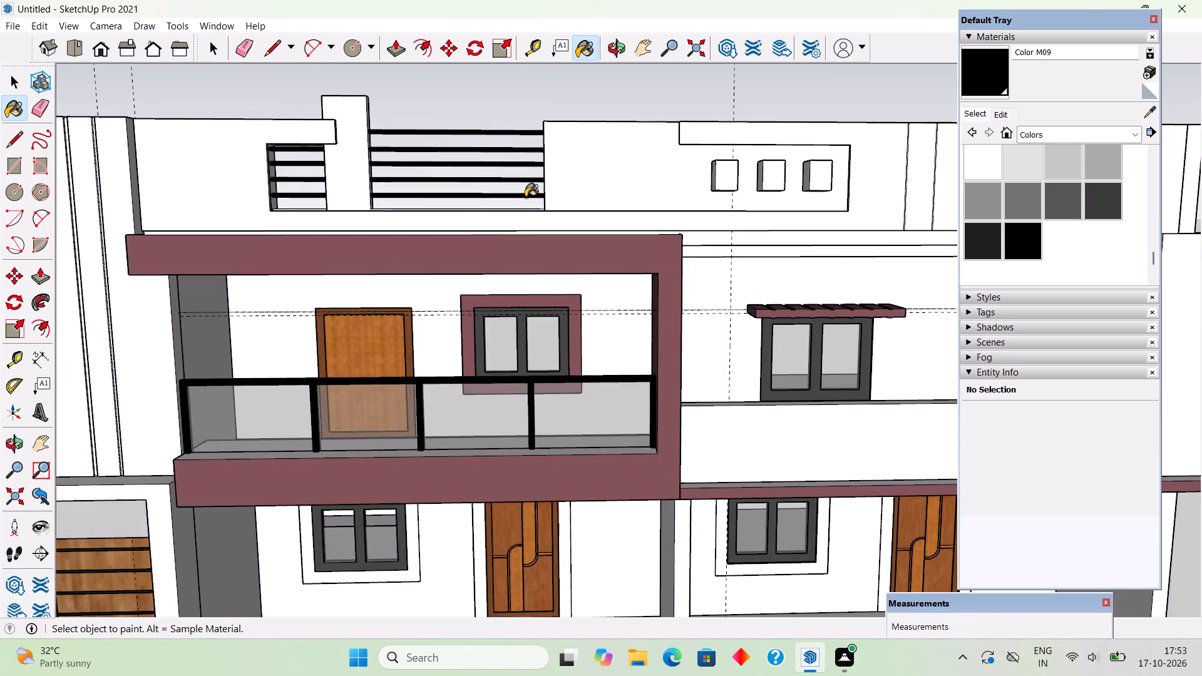
middle_click_drag(514, 252, 528, 397)
scroll(525, 303, "up", 10)
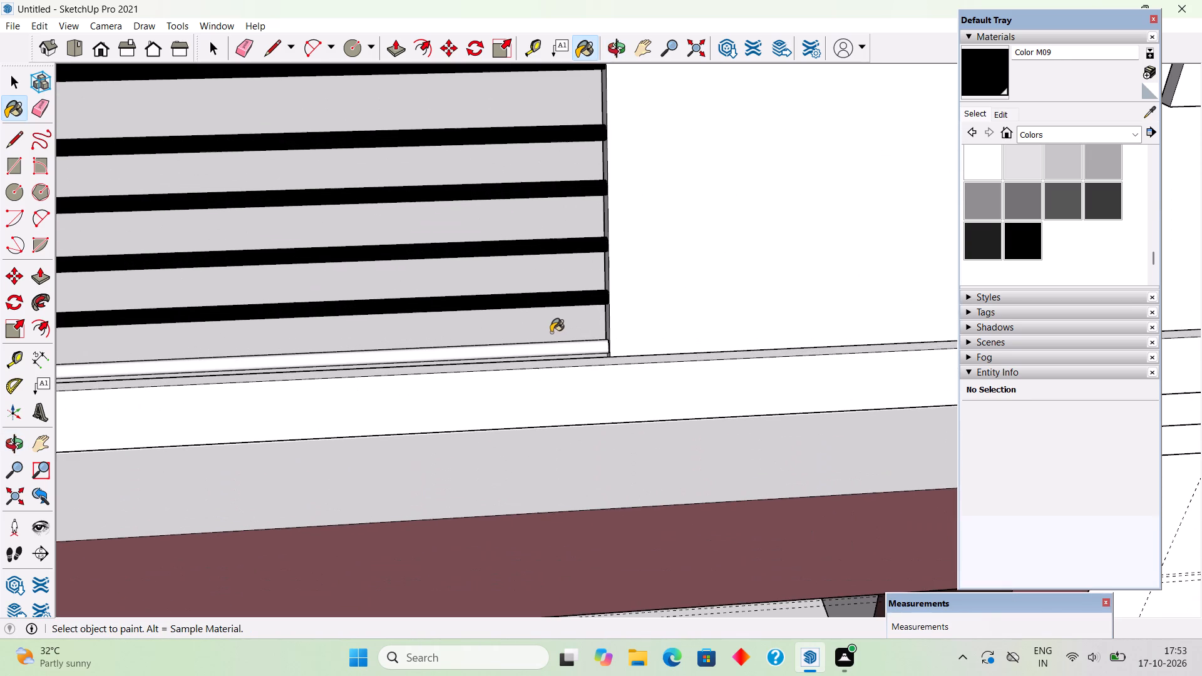
left_click(562, 346)
scroll(562, 346, "down", 2)
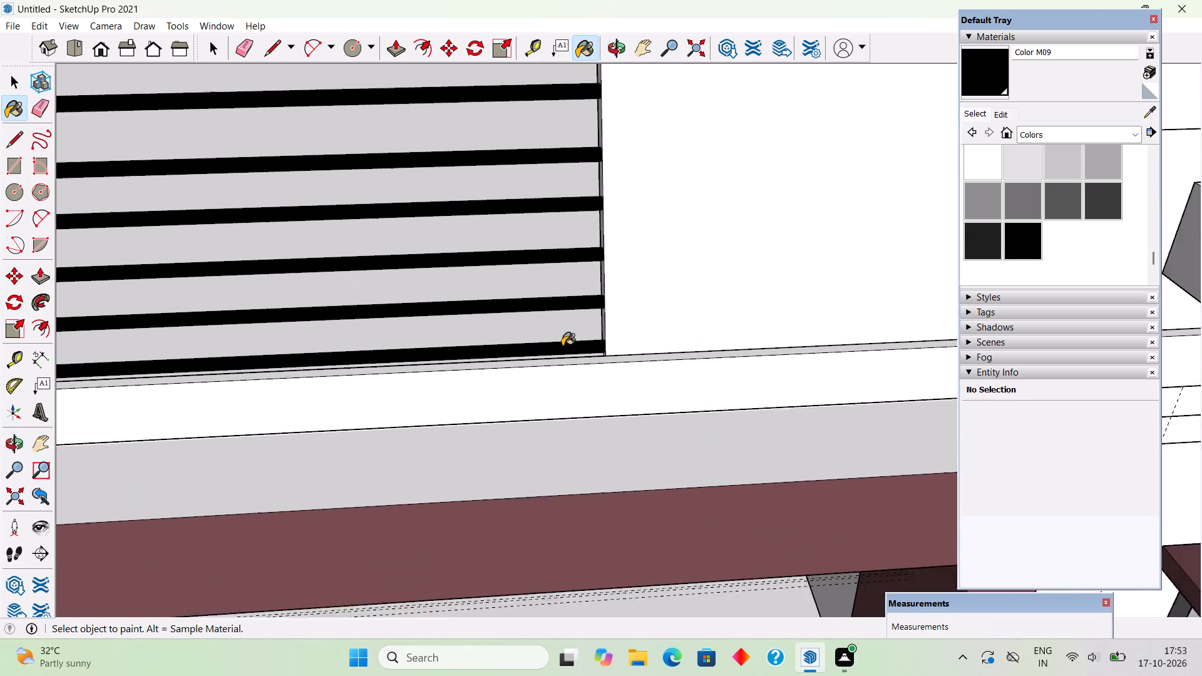
Paint the top two round rails in the tall frame's opening black with Color M09.
scroll(562, 346, "down", 20)
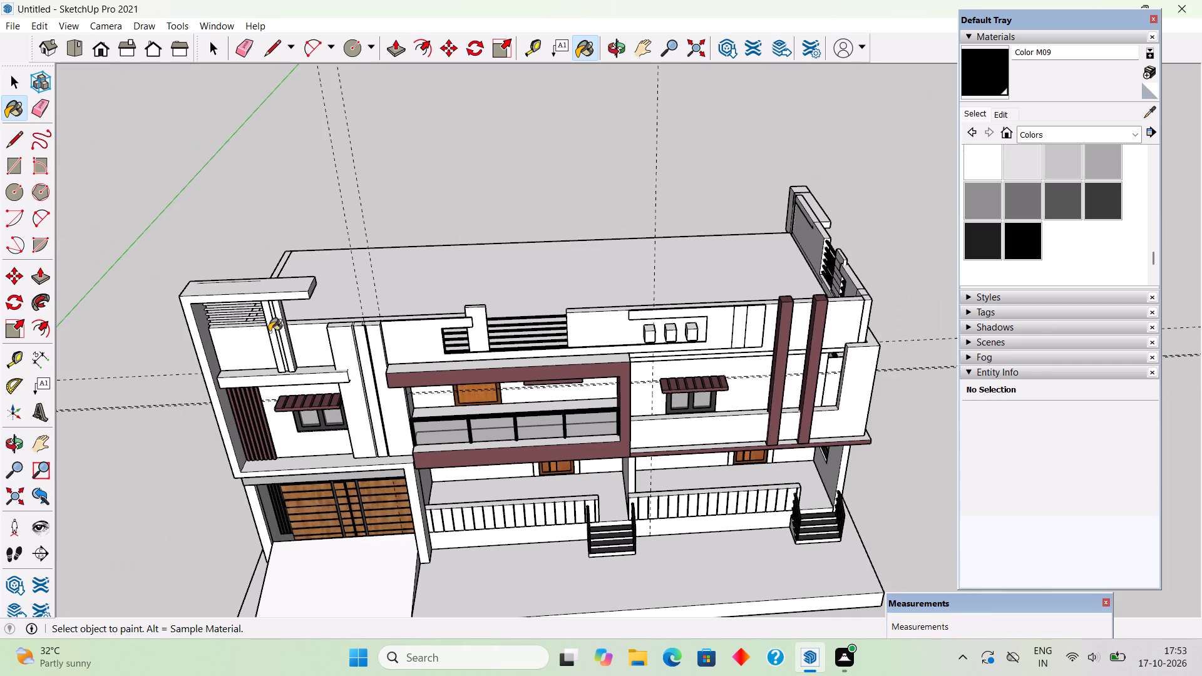
middle_click_drag(241, 309, 347, 203)
middle_click_drag(277, 275, 297, 351)
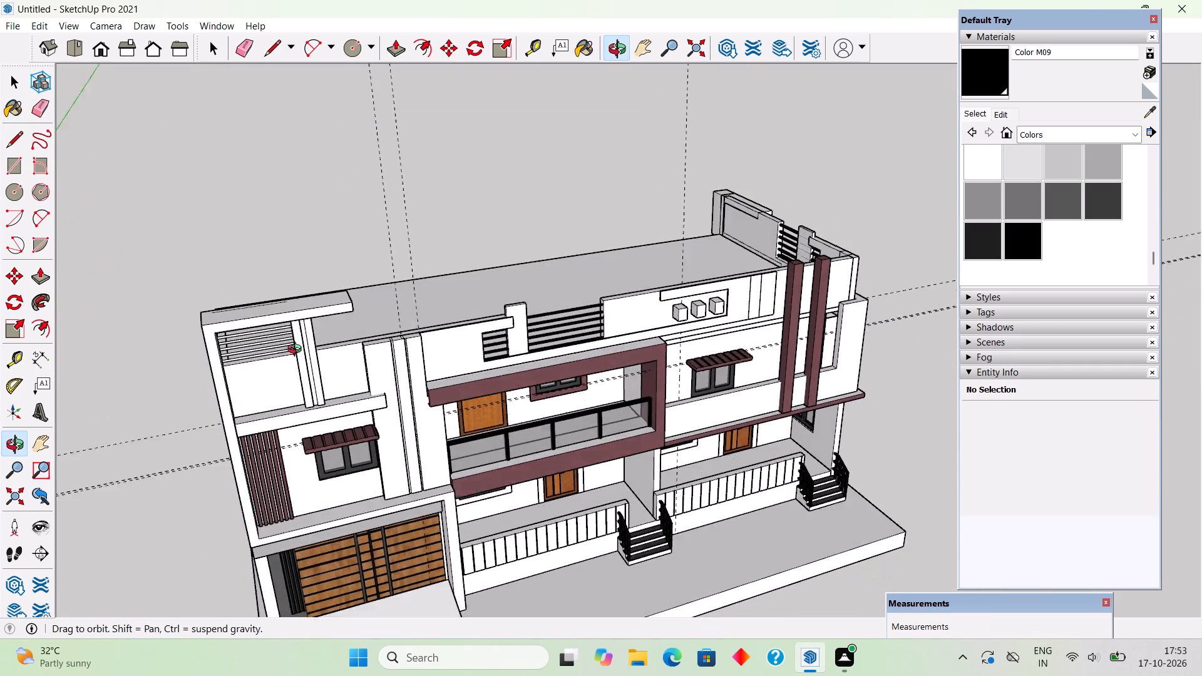
middle_click_drag(297, 351, 306, 212)
scroll(289, 257, "up", 10)
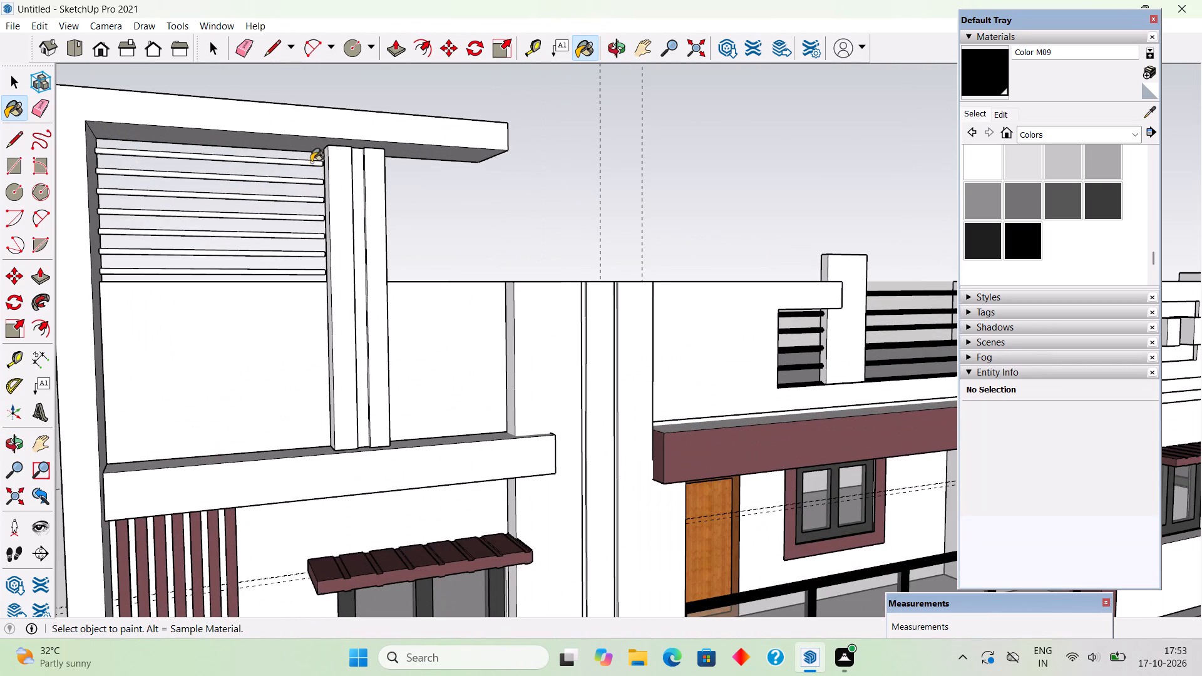
left_click(311, 162)
left_click(307, 183)
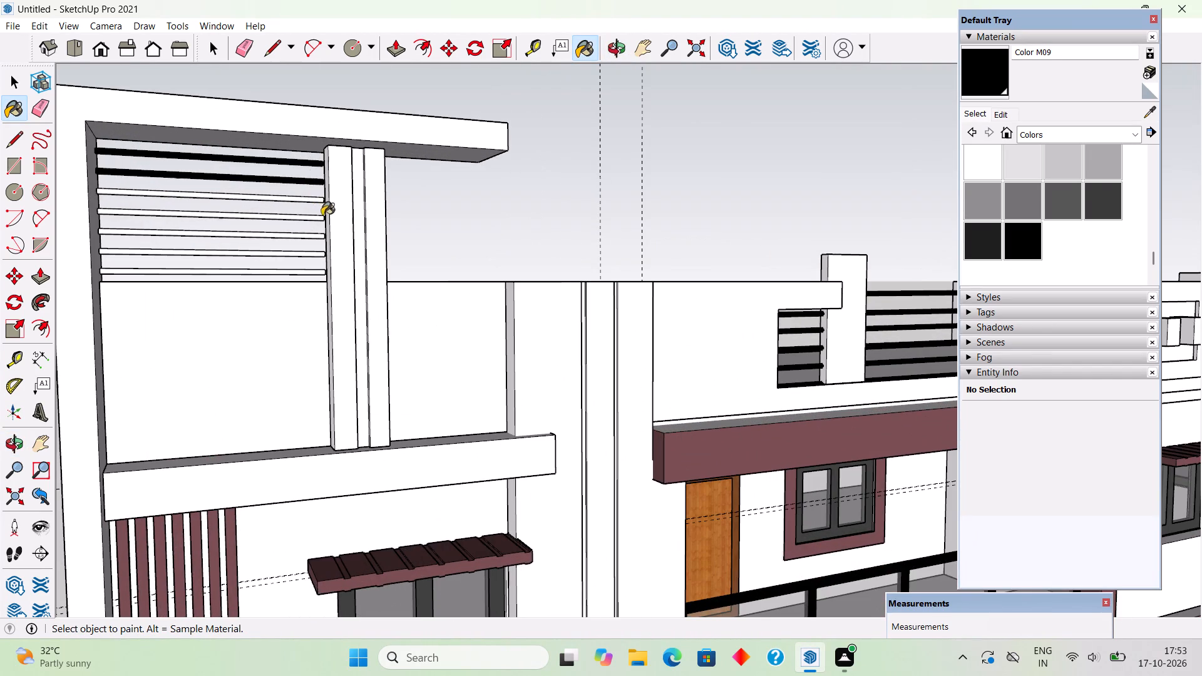
Open the group of the upright post beside the tall frame's rails and pull its rear face out 9" towards the roof.
scroll(324, 224, "up", 11)
scroll(329, 309, "down", 6)
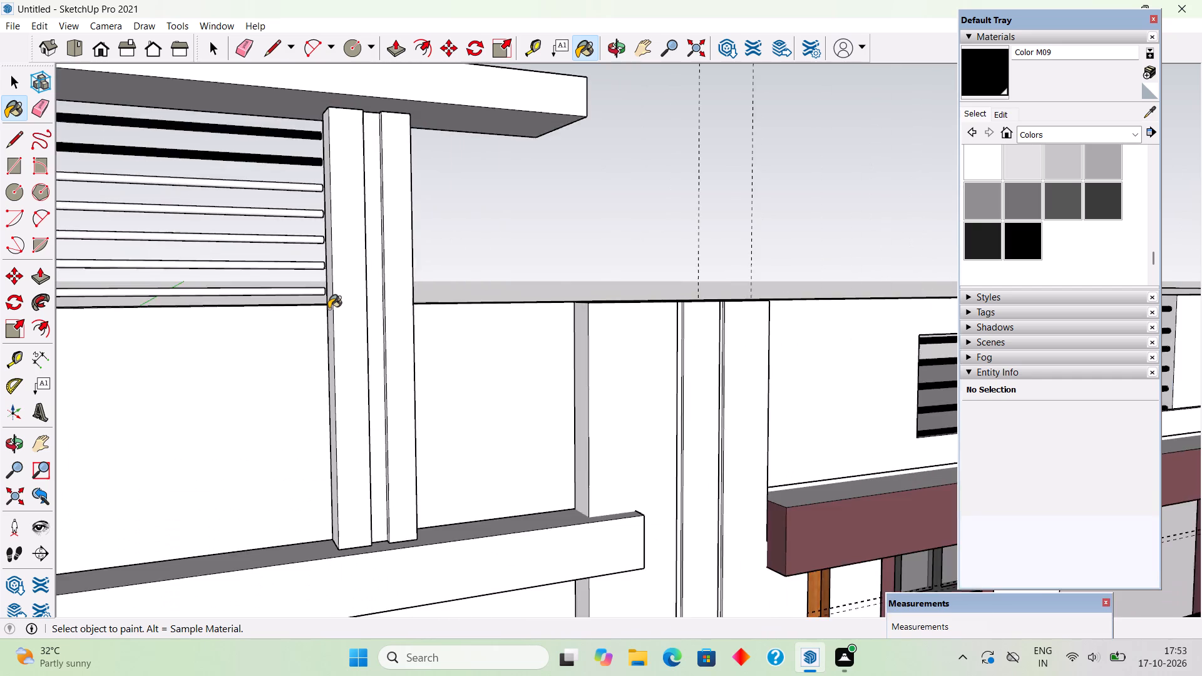
scroll(329, 309, "down", 9)
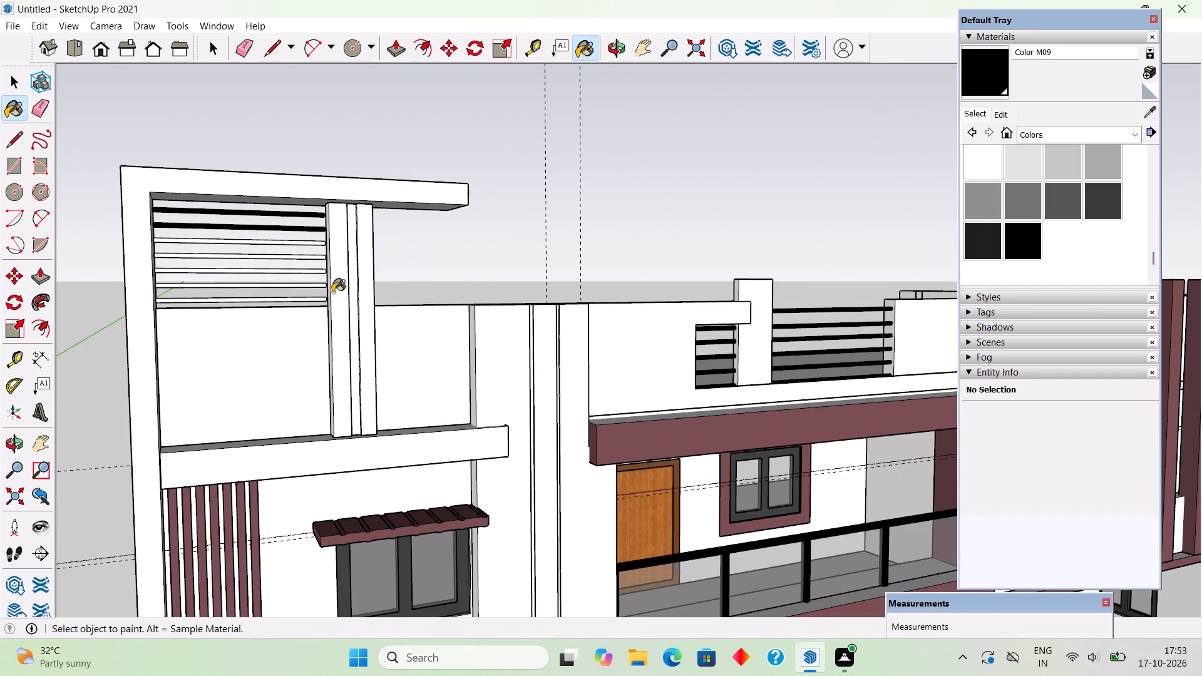
key("space")
scroll(330, 292, "up", 7)
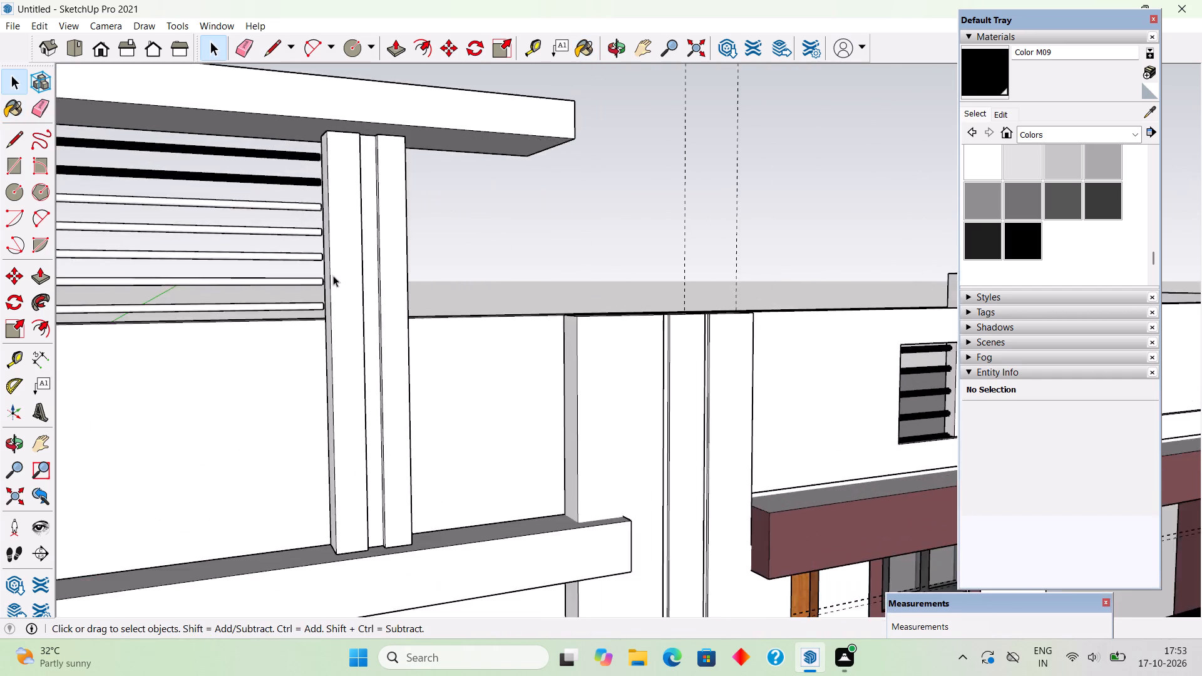
scroll(333, 275, "up", 9)
scroll(315, 304, "down", 4)
middle_click_drag(361, 317, 875, 353)
scroll(875, 352, "down", 3)
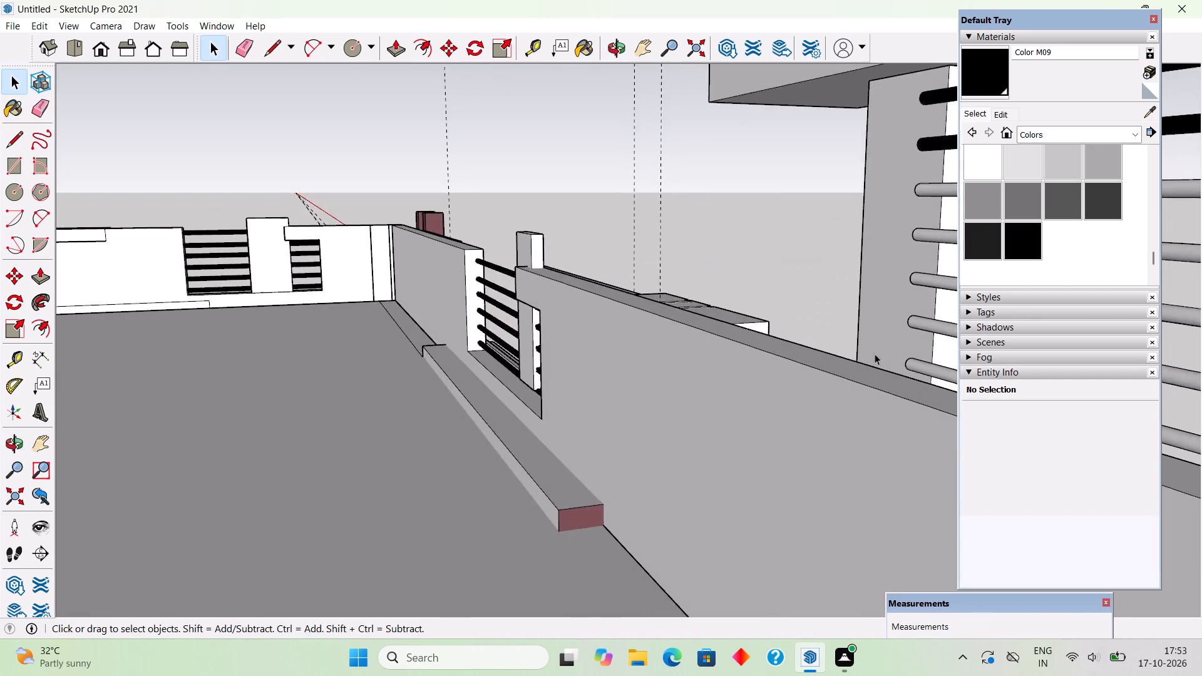
scroll(875, 354, "down", 1)
middle_click_drag(907, 364, 1201, 433)
middle_click_drag(660, 303, 902, 356)
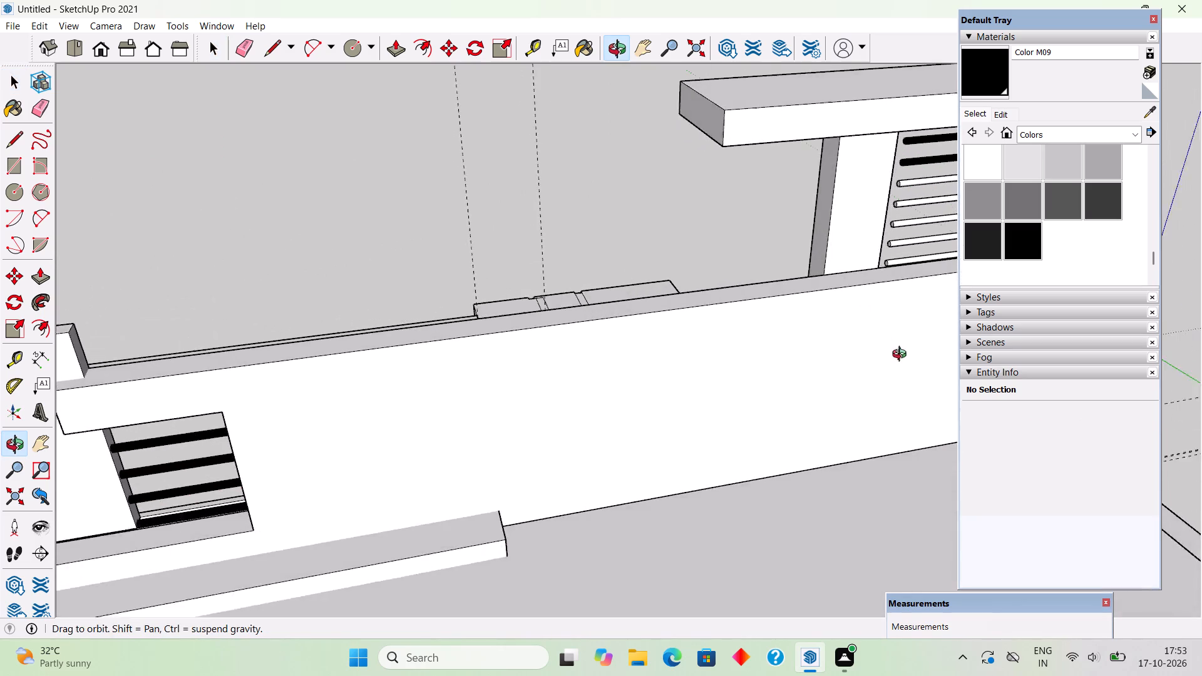
middle_click_drag(902, 356, 960, 361)
scroll(860, 248, "up", 1)
triple_click(836, 213)
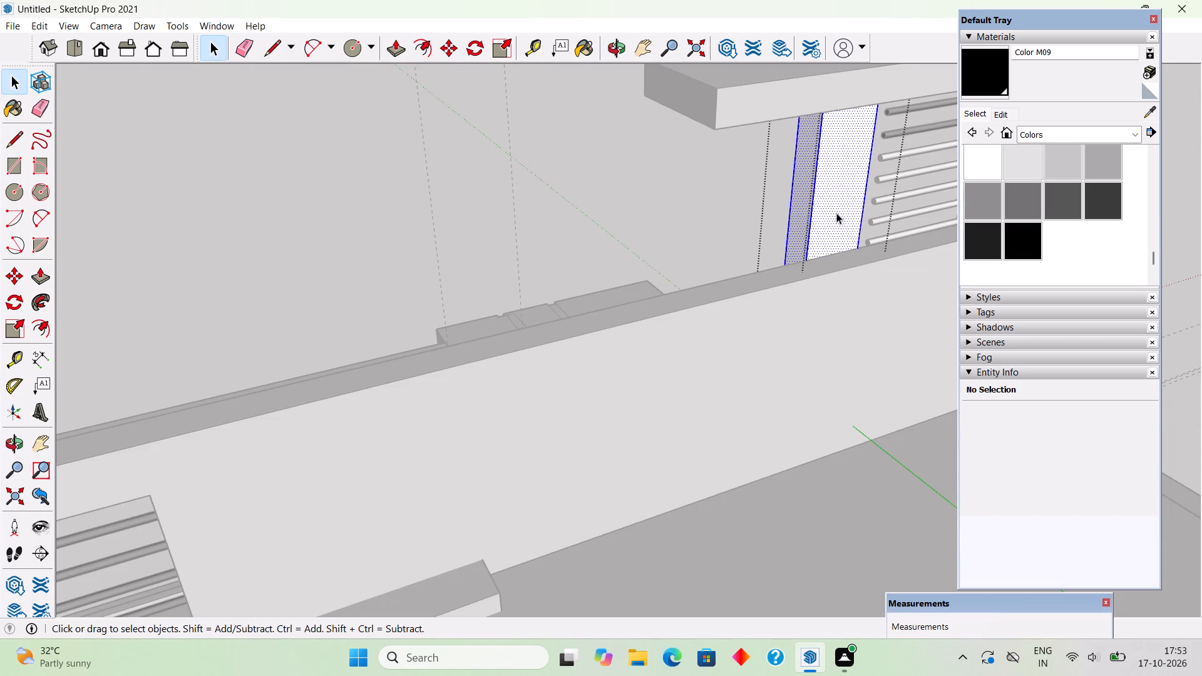
key("p")
left_click(836, 213)
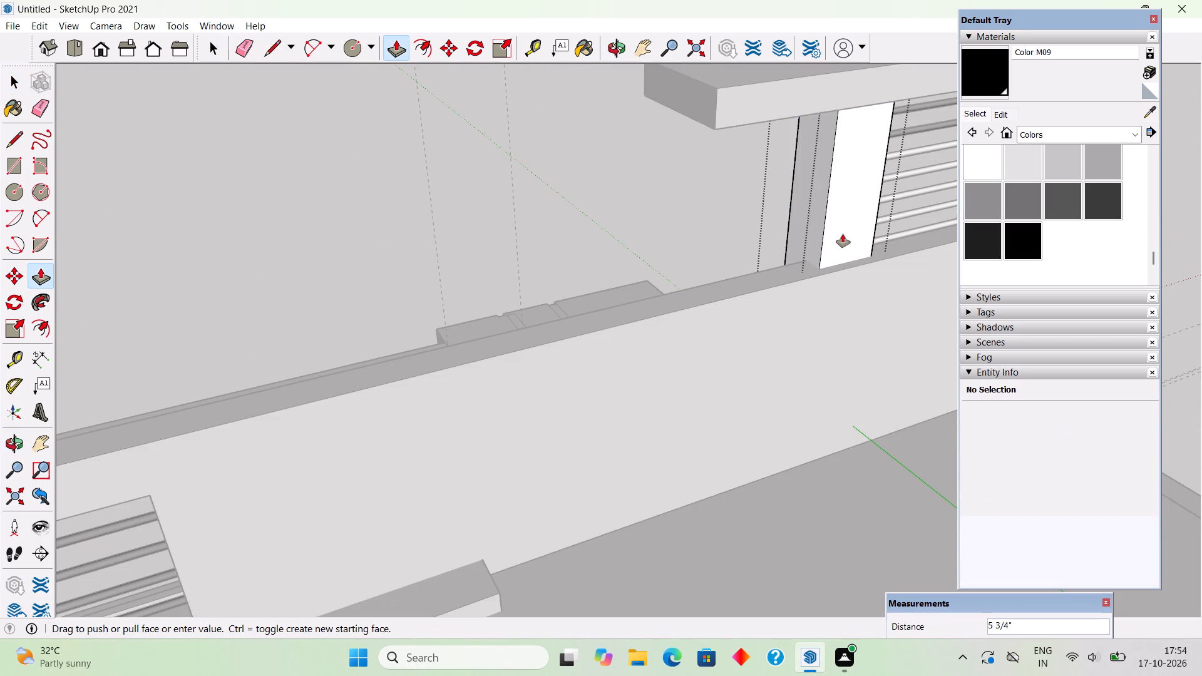
left_click(823, 290)
scroll(823, 290, "down", 6)
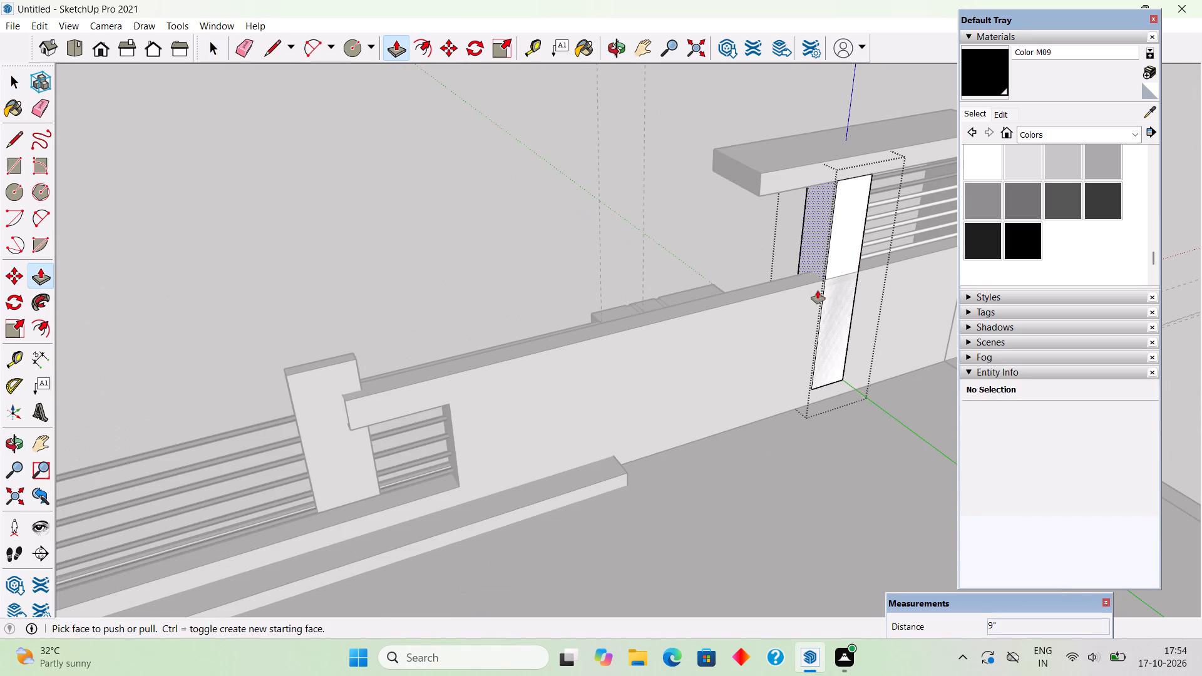
Push the post's rear face back in by 2", level with the parapet's inner face, and close the group.
left_click(845, 241)
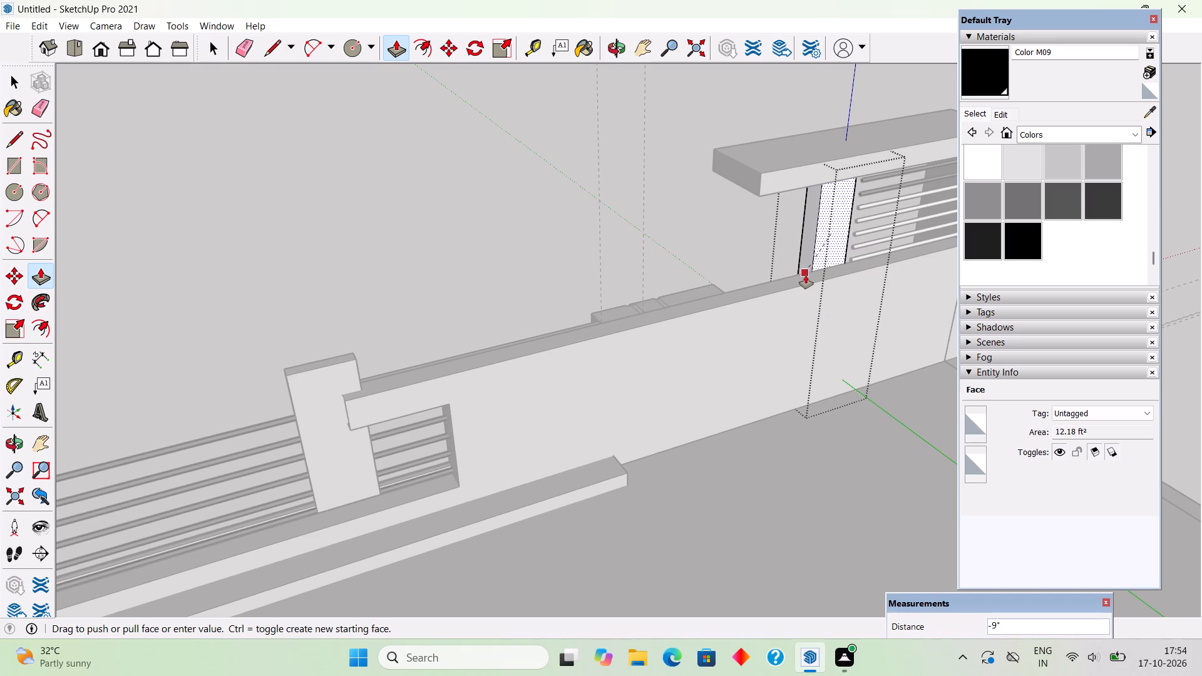
scroll(818, 274, "up", 5)
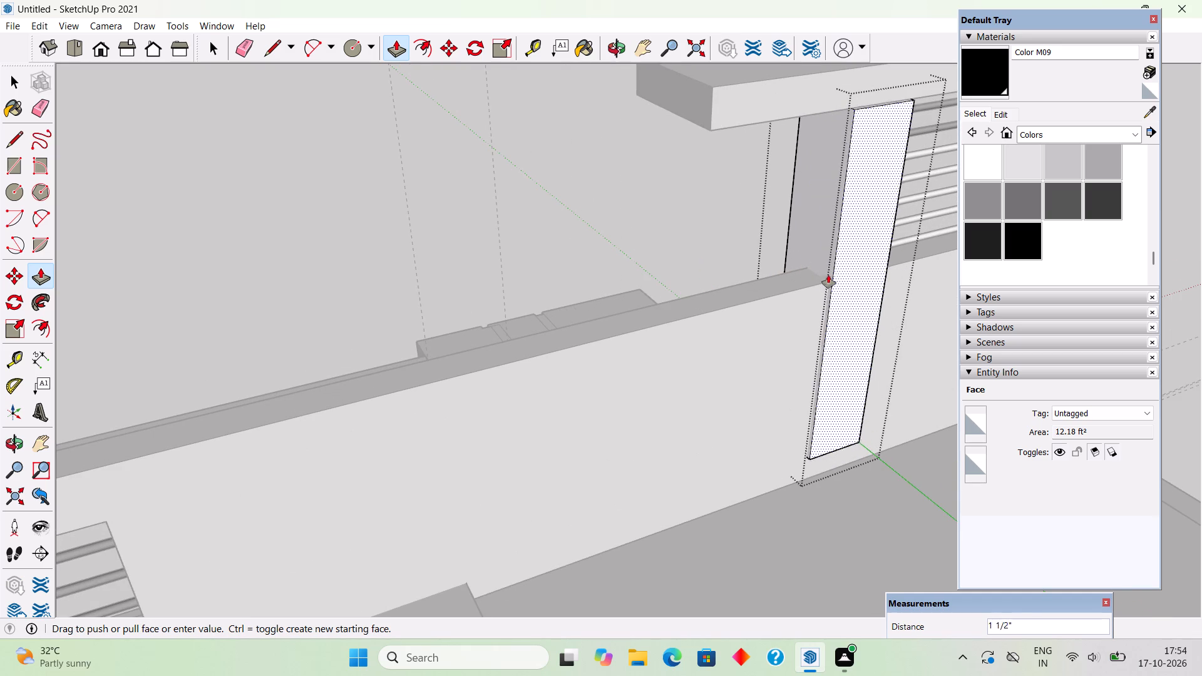
left_click(819, 273)
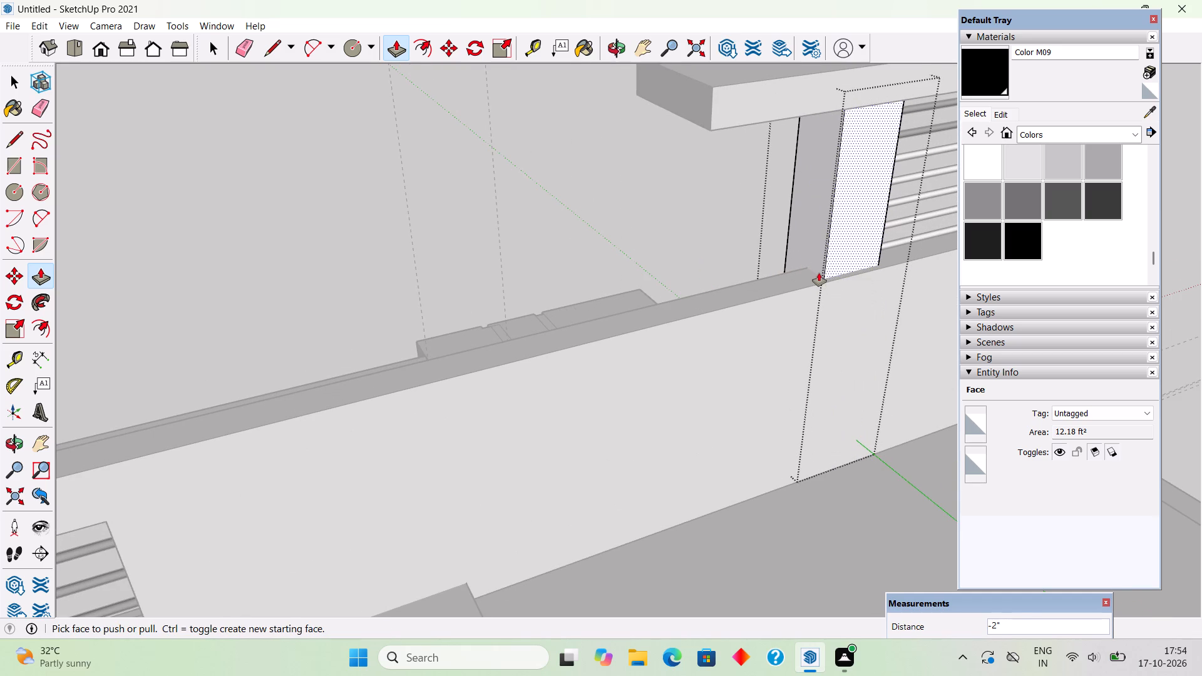
key("space")
left_click(667, 171)
Paint the four remaining white round rails in the tall frame's opening black with Color M09.
scroll(665, 173, "down", 6)
middle_click_drag(521, 266, 849, 305)
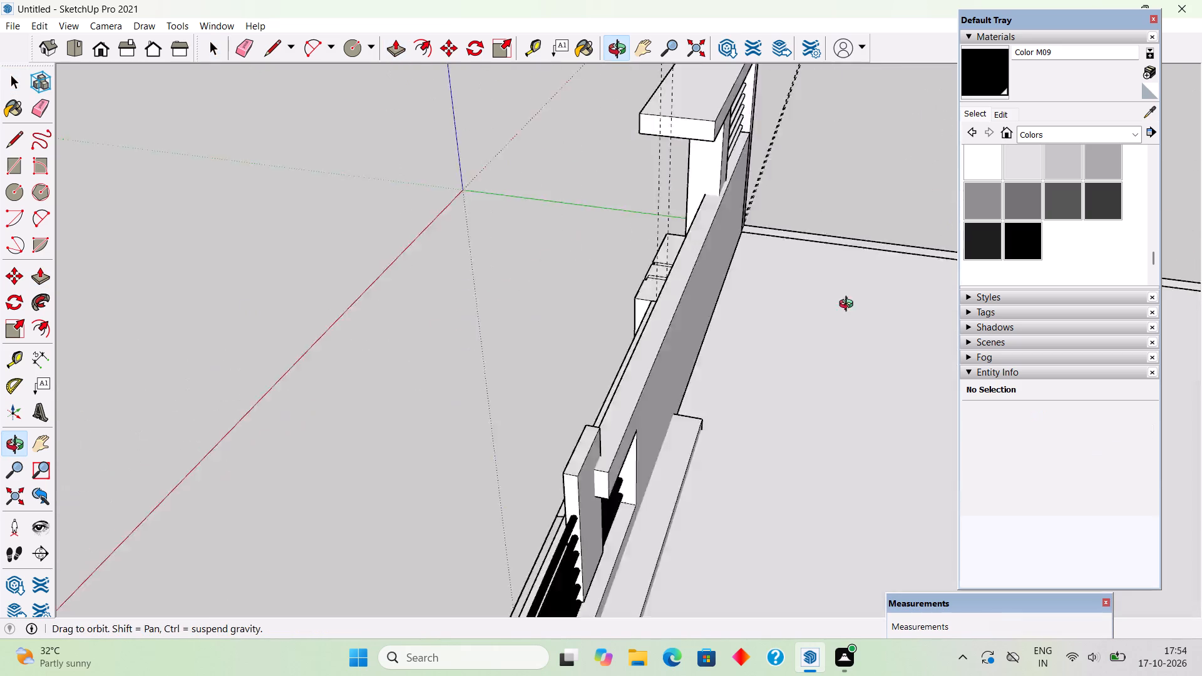
middle_click_drag(849, 305, 992, 287)
middle_click_drag(650, 324, 883, 143)
middle_click_drag(644, 213, 995, 270)
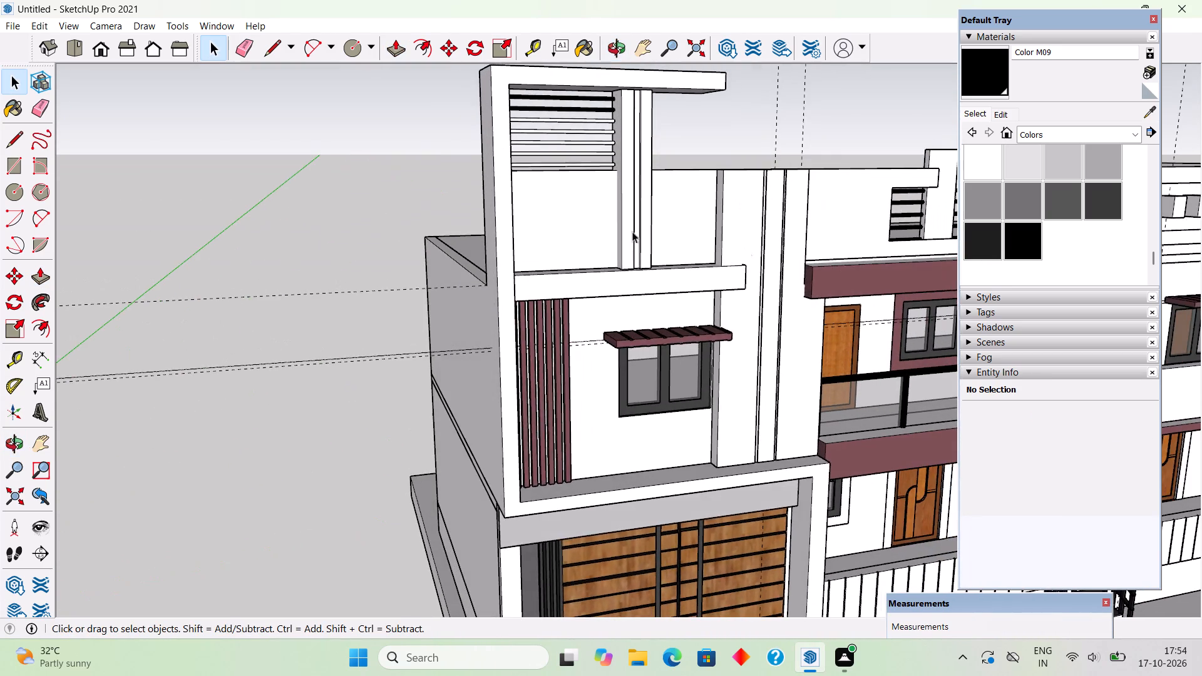
scroll(611, 167, "up", 1)
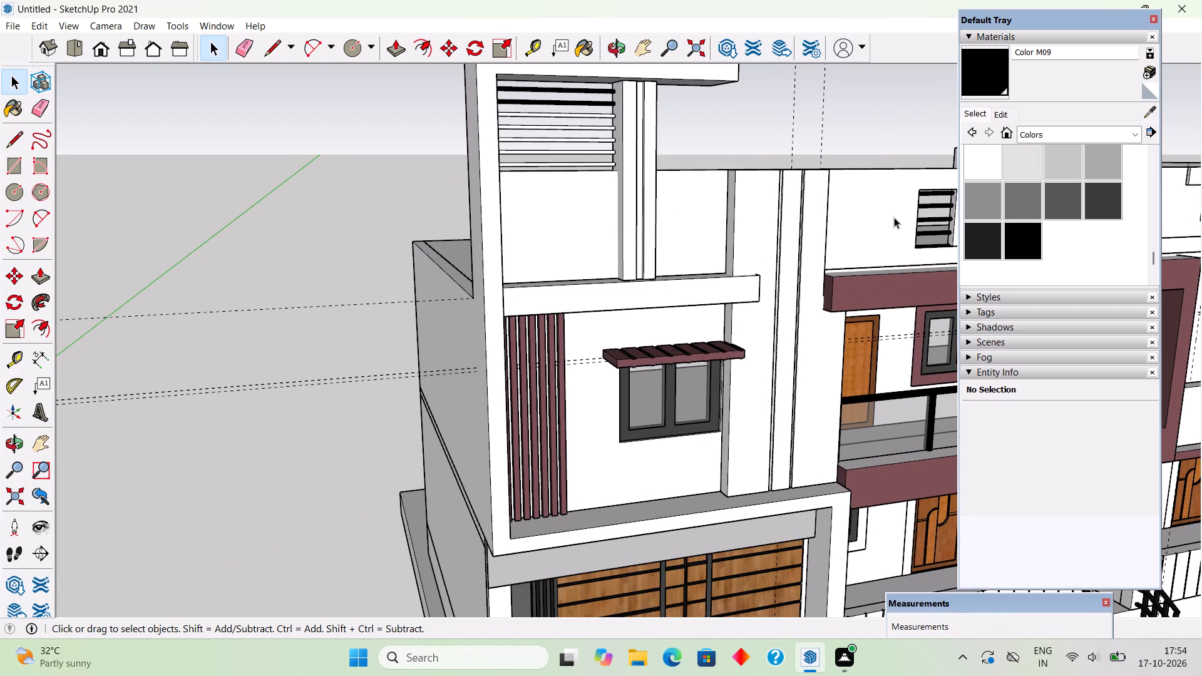
left_click(984, 67)
scroll(578, 123, "up", 5)
left_click(578, 106)
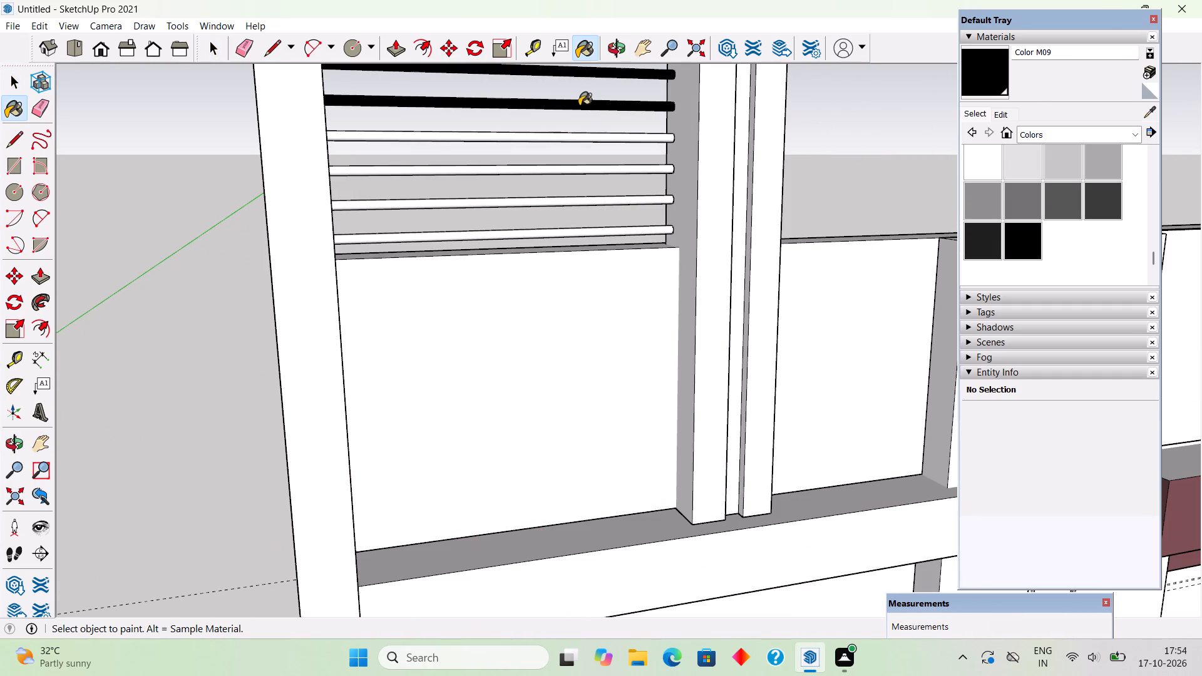
left_click(586, 138)
left_click(586, 166)
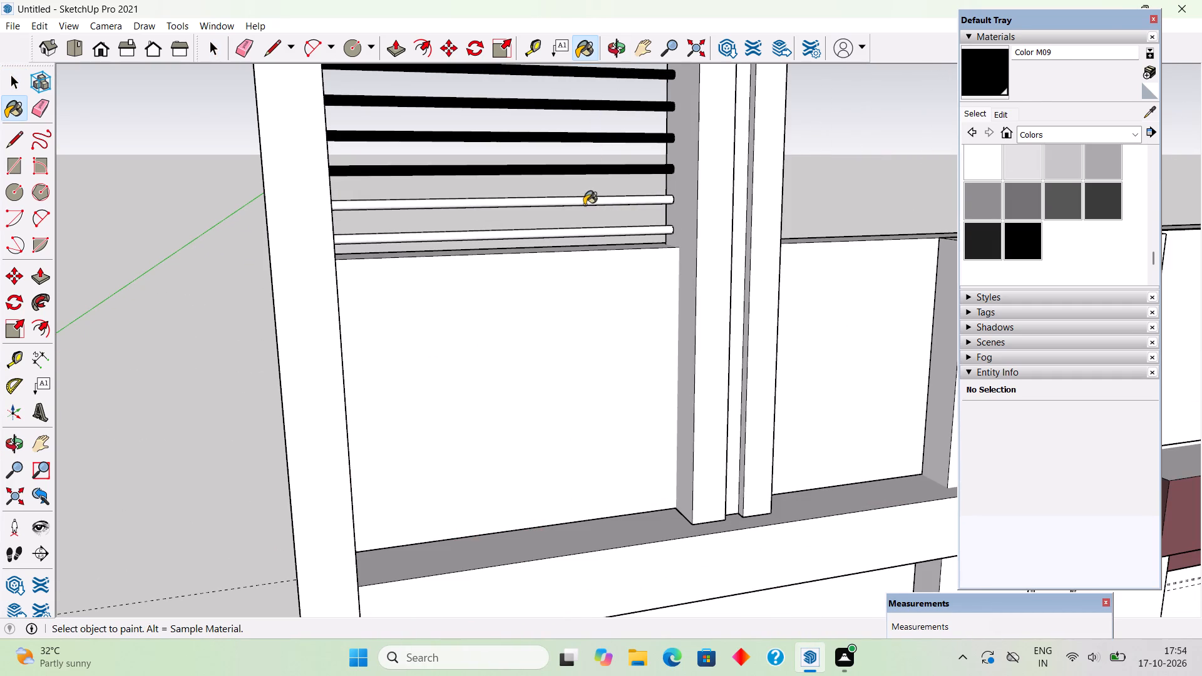
left_click(584, 205)
left_click(590, 232)
scroll(590, 232, "down", 11)
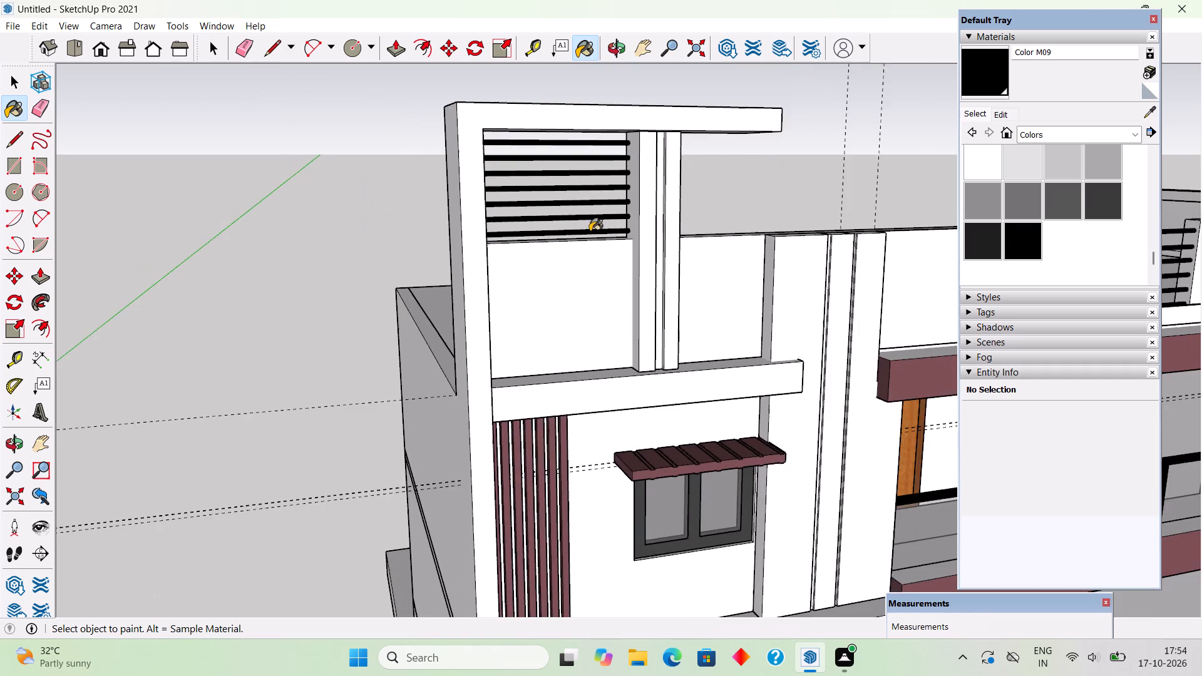
middle_click_drag(595, 329, 630, 558)
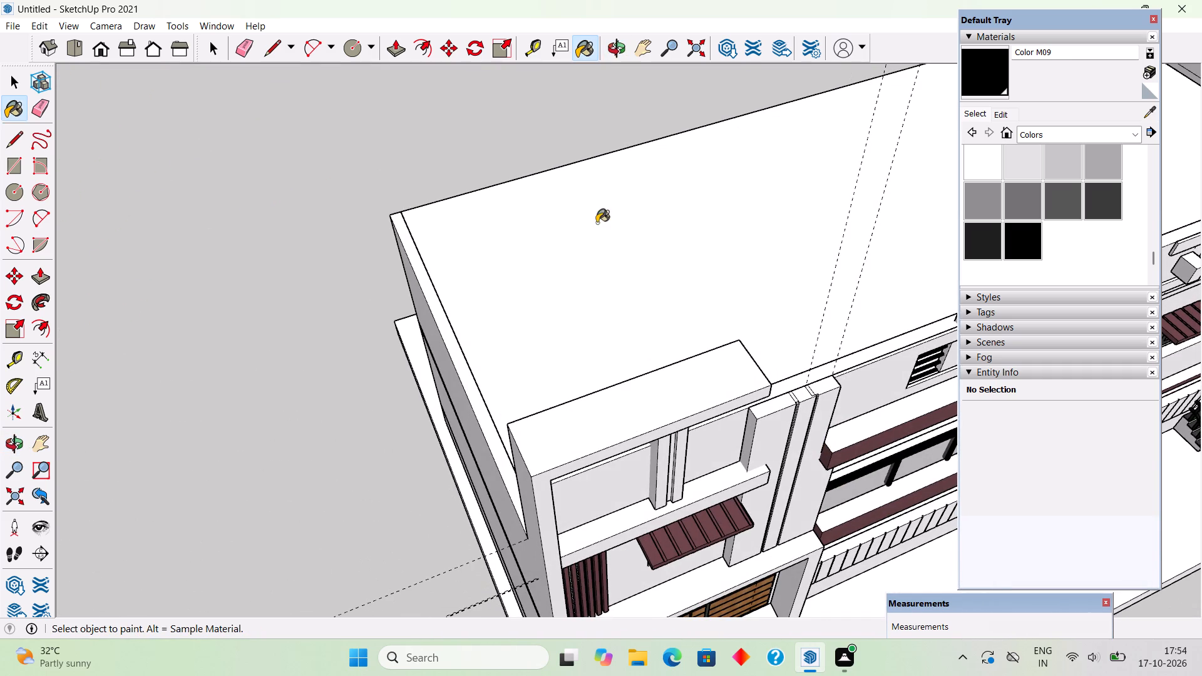
key("space")
left_click(555, 125)
Examine the whole front facade and the garage-side wall of the house from several angles.
middle_click_drag(635, 455, 568, 339)
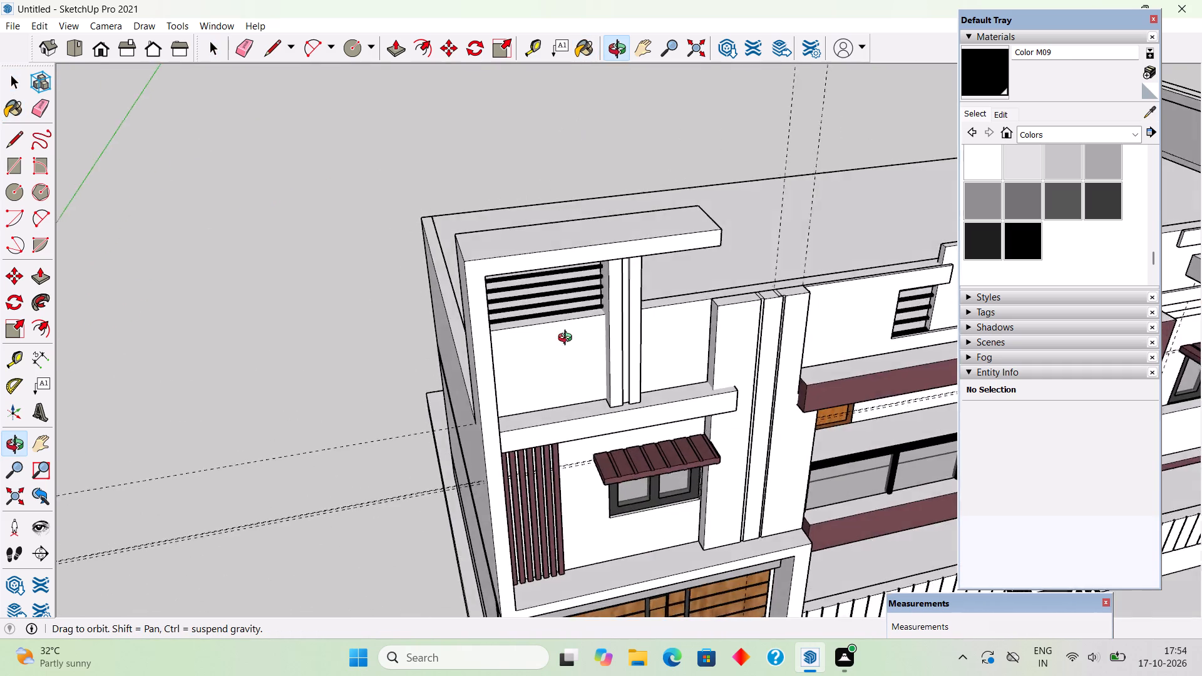
middle_click_drag(568, 339, 600, 197)
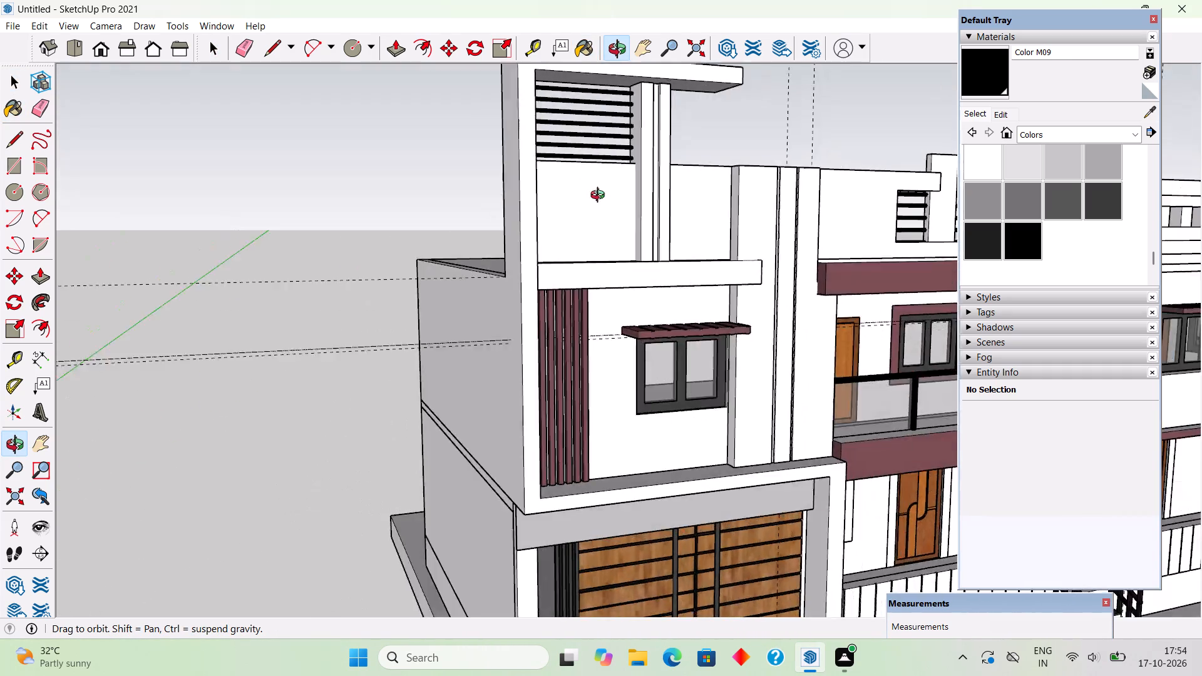
middle_click_drag(600, 197, 542, 198)
scroll(545, 197, "down", 3)
scroll(583, 290, "down", 1)
middle_click_drag(570, 287, 493, 262)
scroll(493, 262, "down", 3)
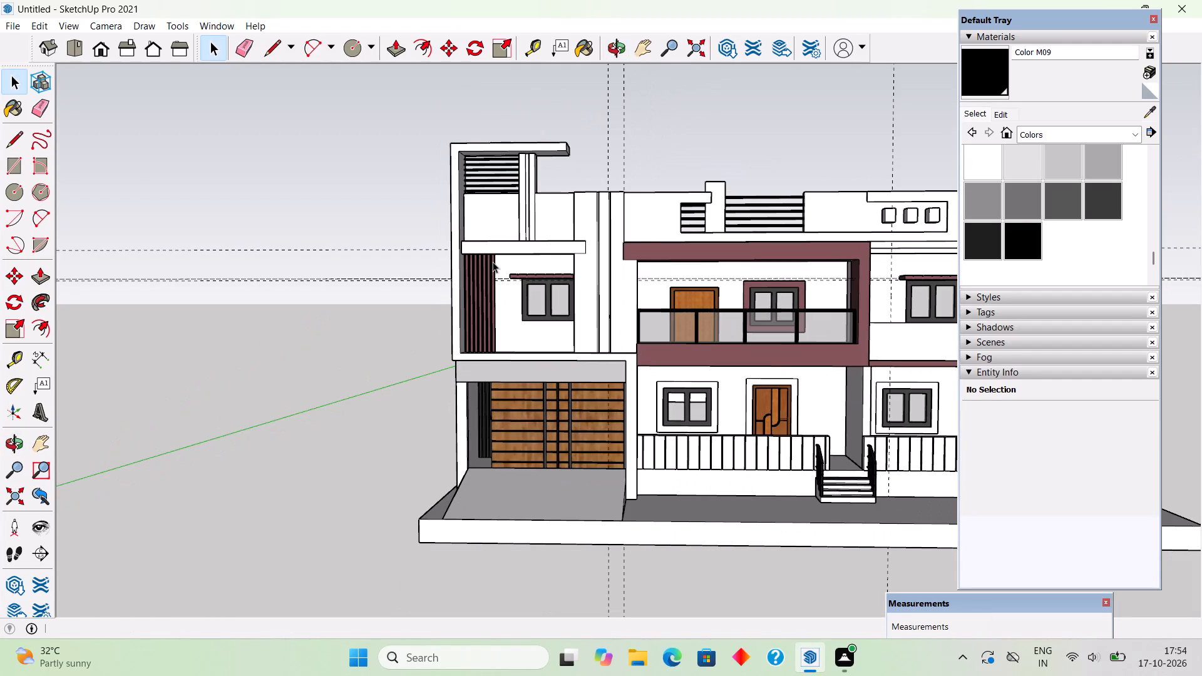
scroll(493, 262, "down", 8)
middle_click_drag(538, 372, 682, 406)
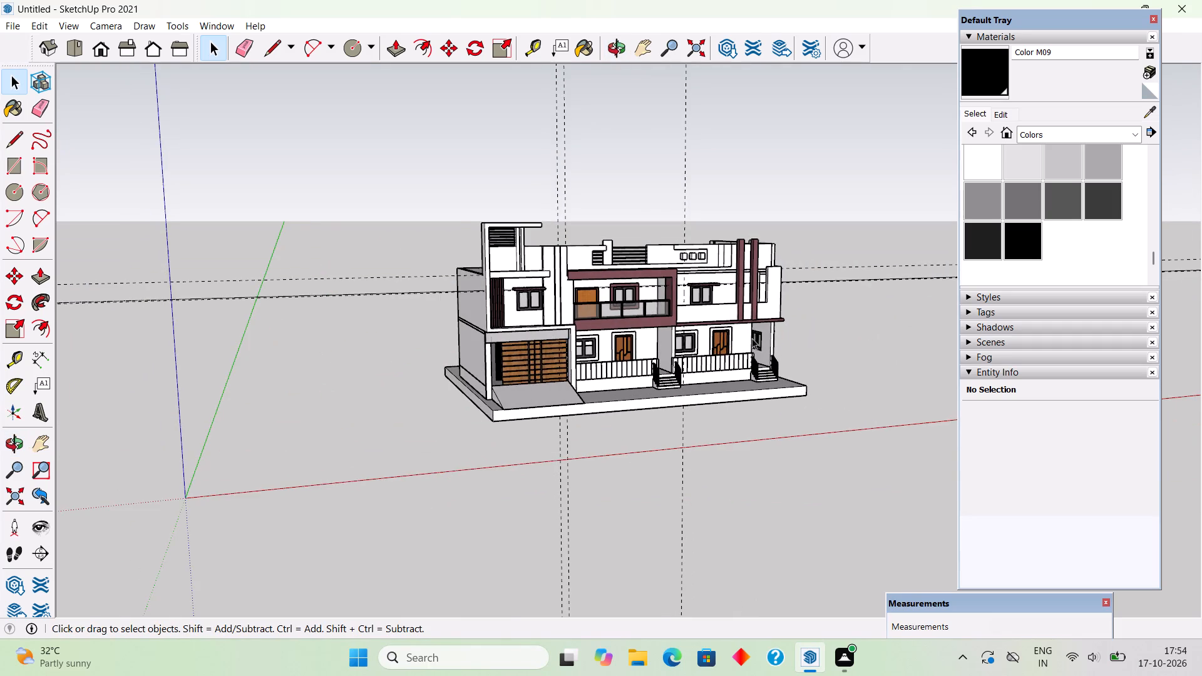
scroll(772, 272, "up", 3)
middle_click_drag(760, 265, 753, 263)
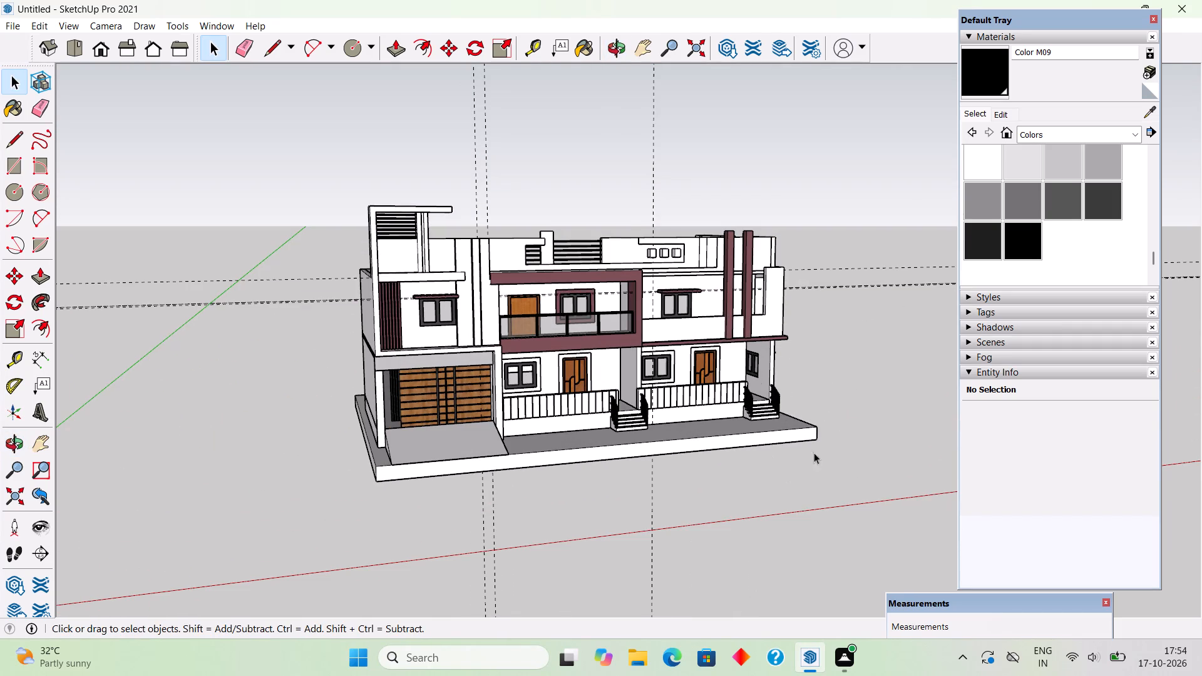
middle_click_drag(692, 357, 493, 295)
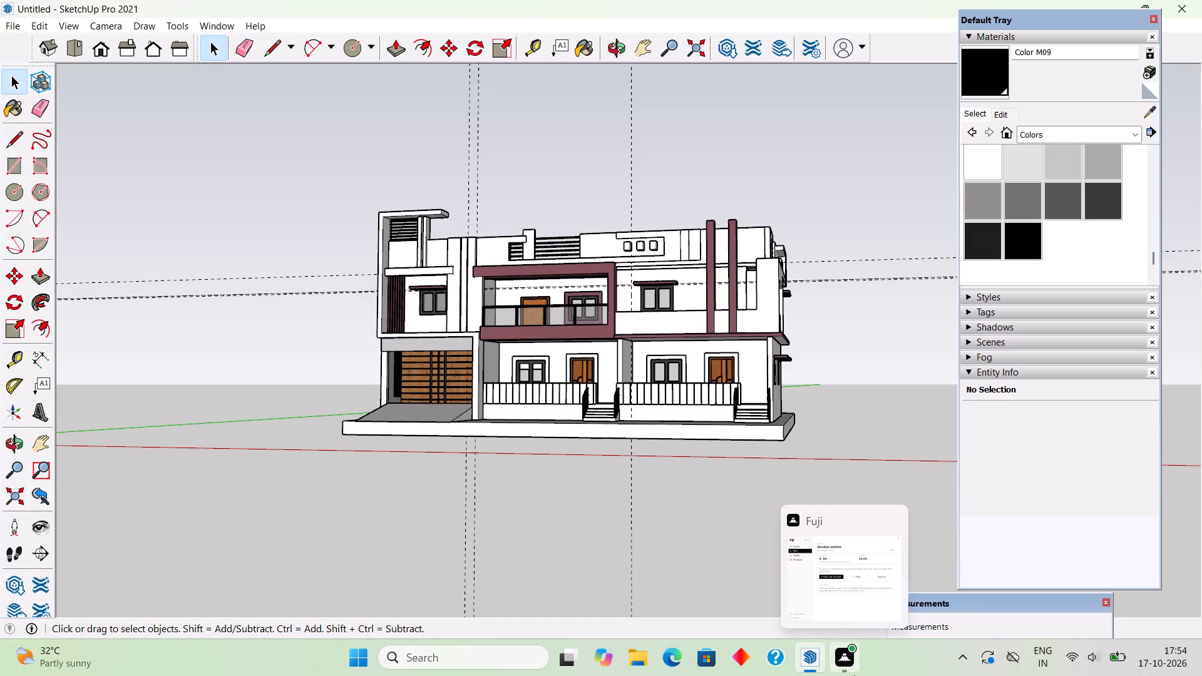
scroll(456, 451, "down", 4)
middle_click_drag(575, 513, 886, 548)
scroll(886, 548, "up", 3)
scroll(49, 300, "up", 3)
scroll(295, 388, "up", 3)
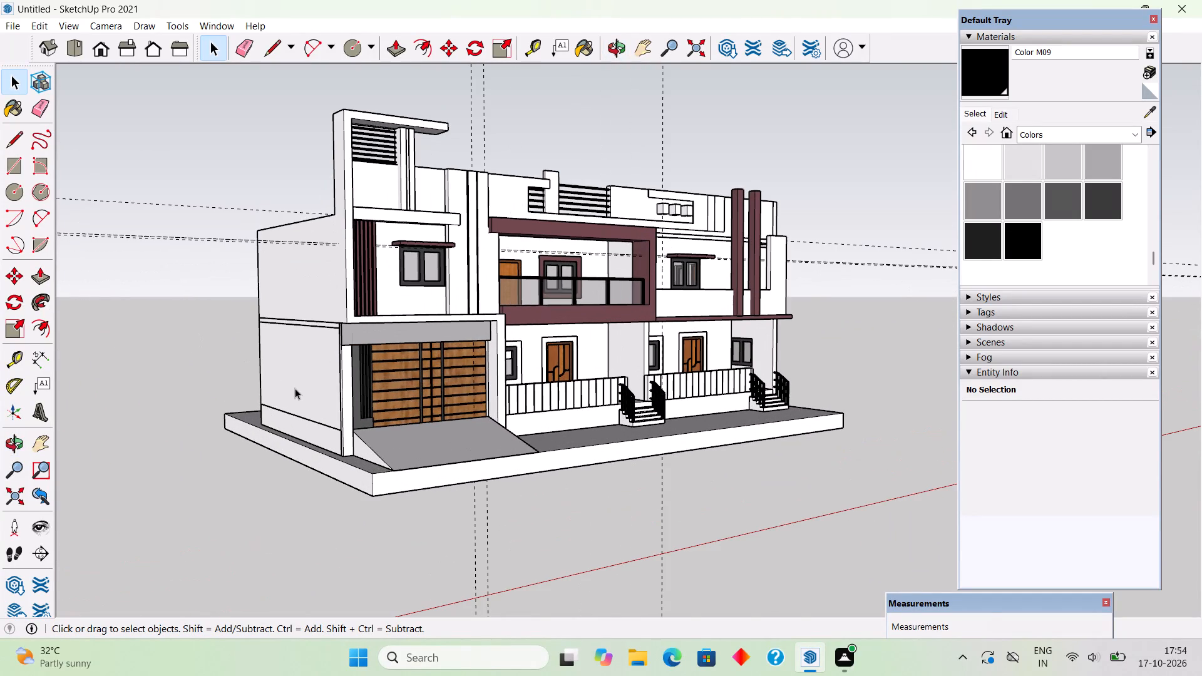
scroll(321, 386, "up", 3)
middle_click_drag(334, 398, 509, 424)
scroll(509, 424, "down", 3)
scroll(488, 474, "up", 1)
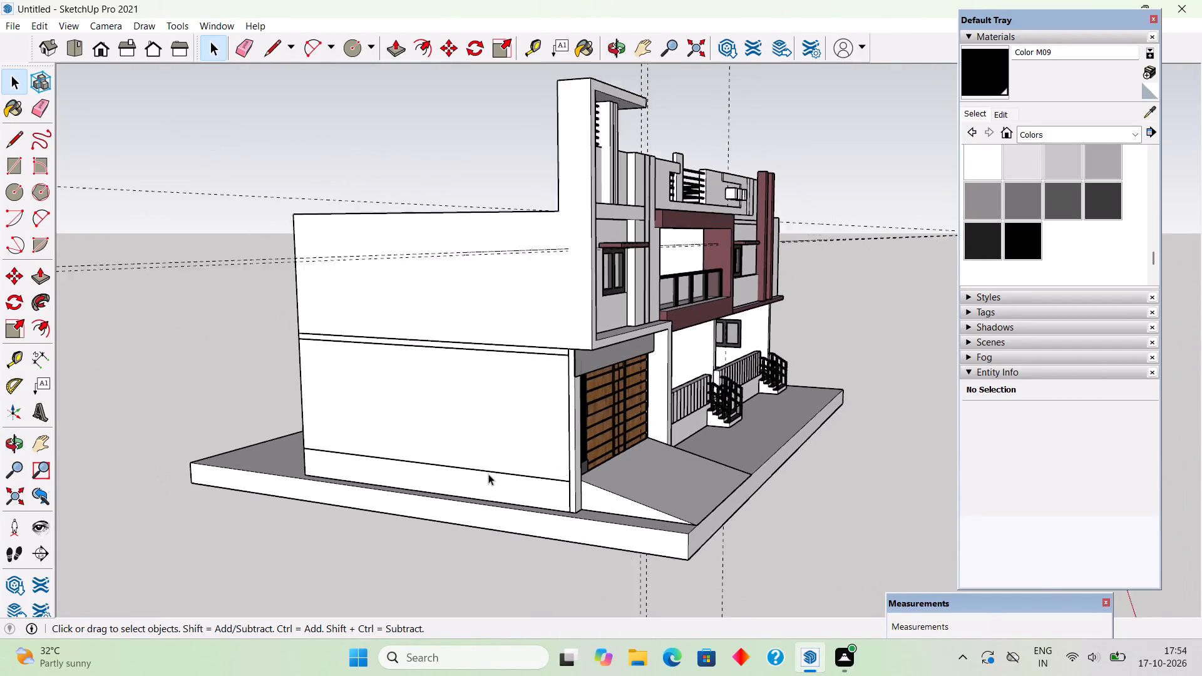
Place a guide line on the roof 9" in from its rear edge, parallel to it.
scroll(488, 474, "up", 1)
middle_click_drag(557, 486, 627, 612)
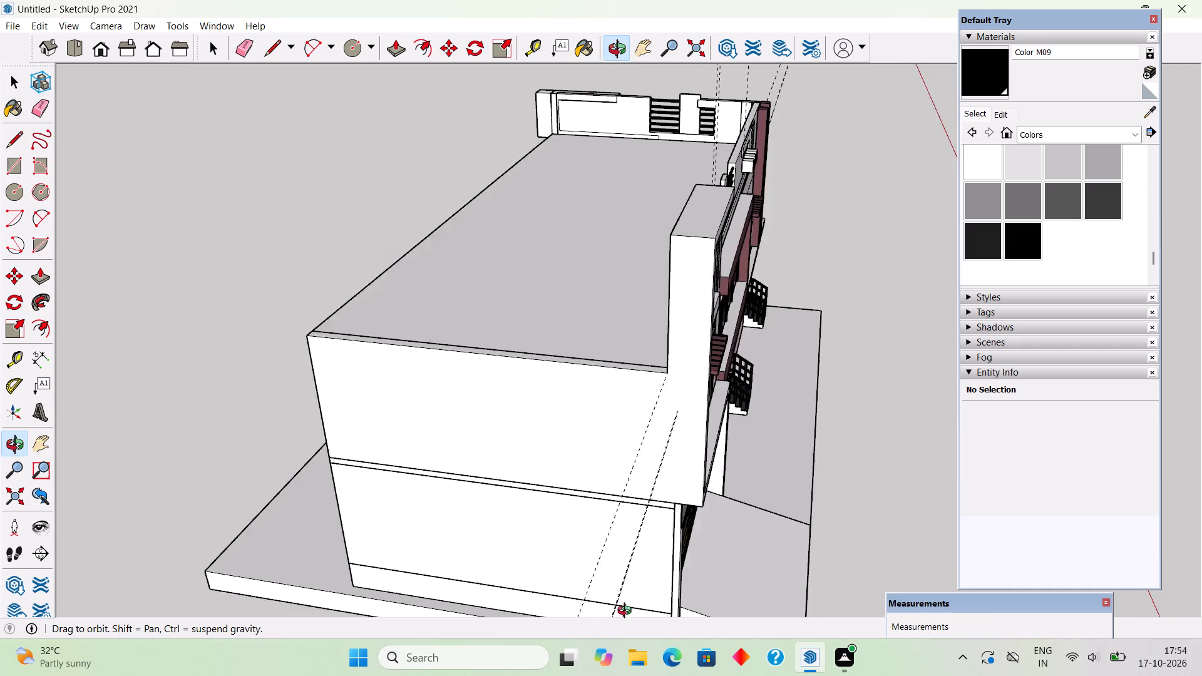
middle_click_drag(627, 612, 782, 645)
scroll(737, 598, "down", 4)
middle_click_drag(593, 352, 587, 542)
scroll(521, 417, "up", 1)
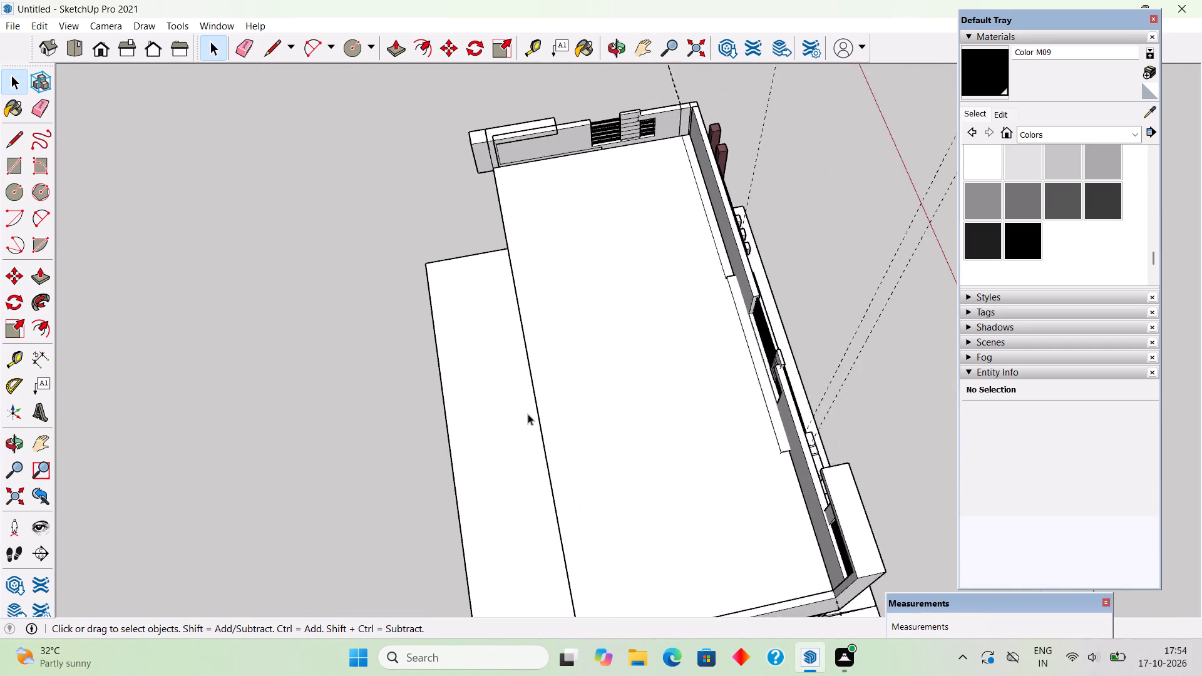
scroll(528, 414, "up", 1)
key("t")
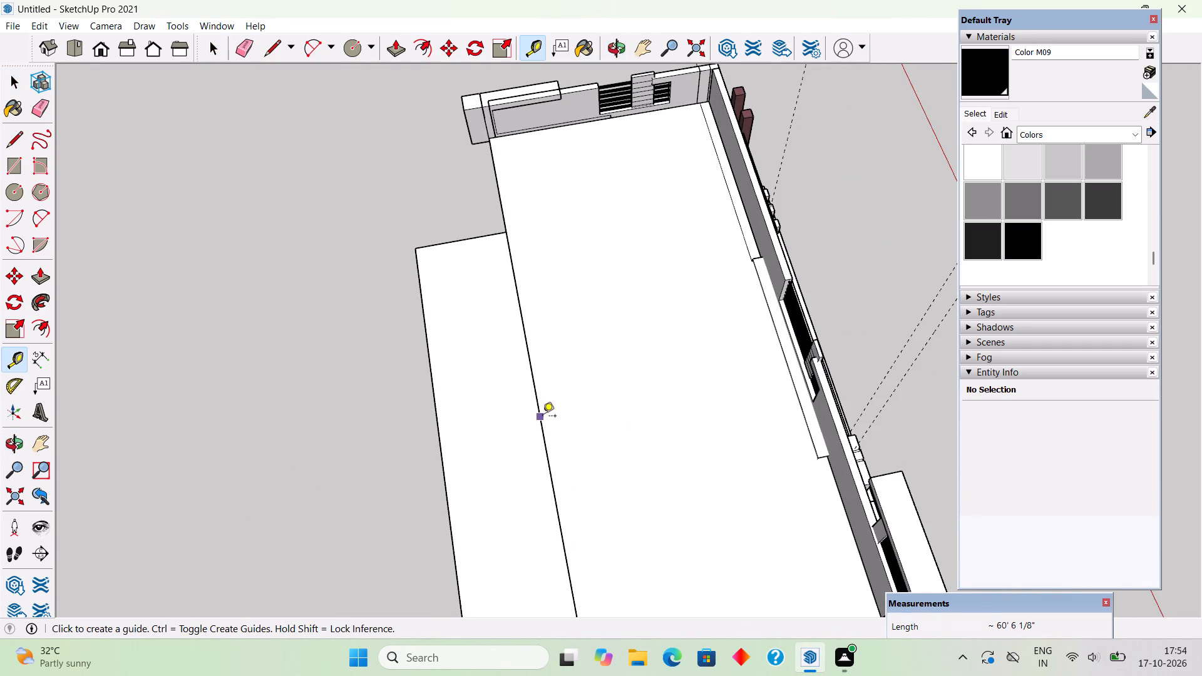
left_click(543, 417)
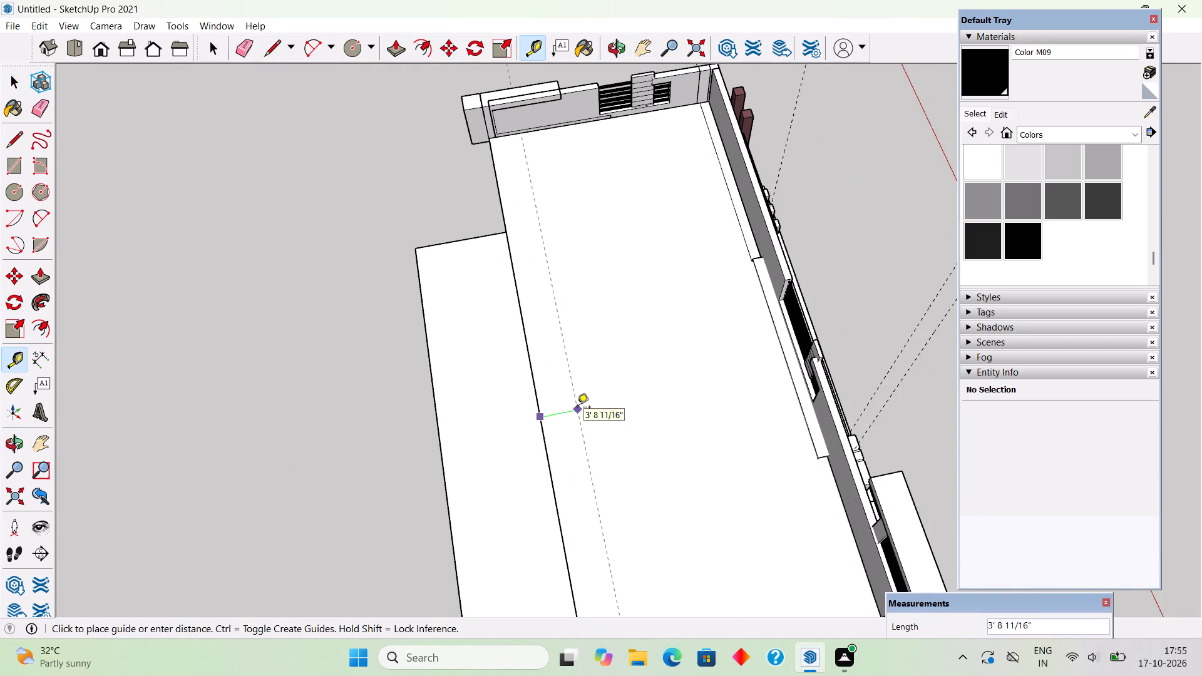
key("9")
key("shift+quotedbl")
key("Return")
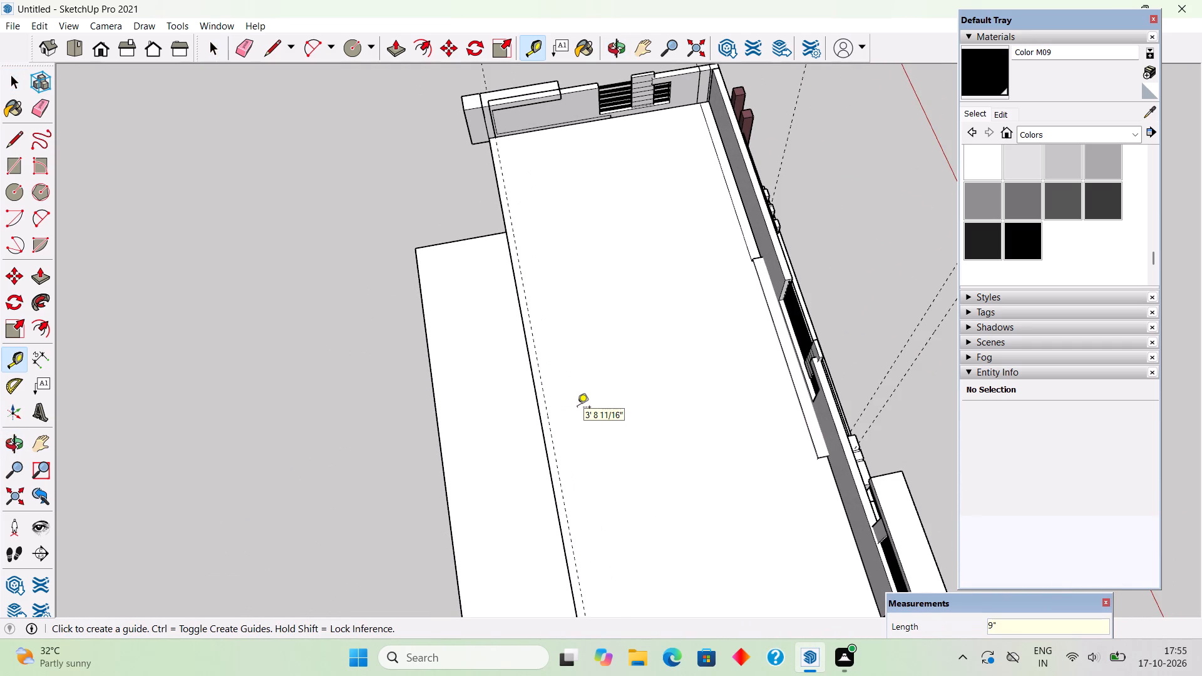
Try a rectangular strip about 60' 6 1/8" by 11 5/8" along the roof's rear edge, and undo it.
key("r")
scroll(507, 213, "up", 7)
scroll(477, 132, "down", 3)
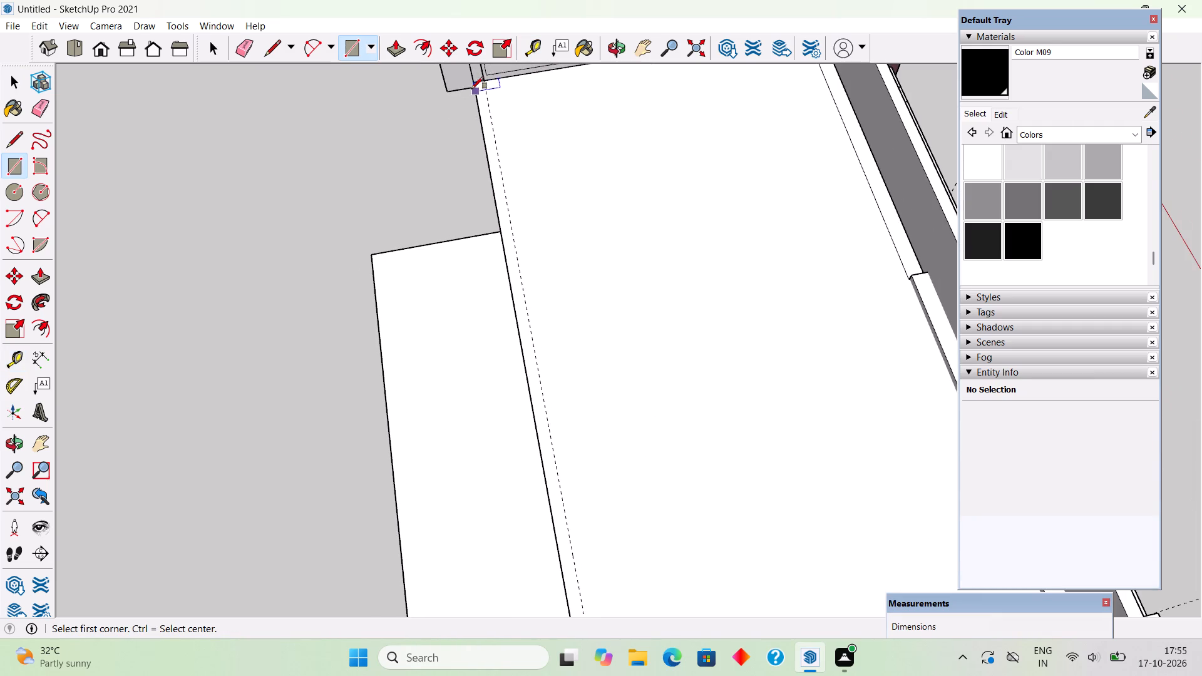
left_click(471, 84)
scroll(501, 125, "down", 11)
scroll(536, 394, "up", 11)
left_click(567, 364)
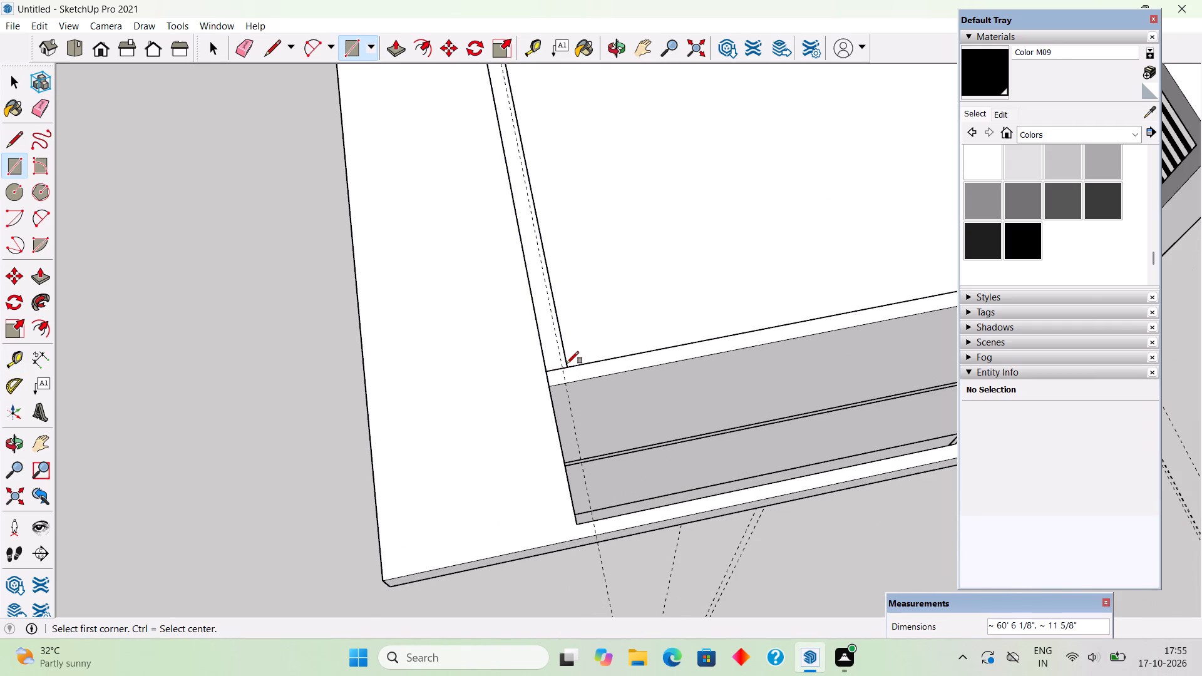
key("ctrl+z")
Draw a rectangular strip about 60' 6 1/8" by 10 3/8" along the full length of the roof's rear edge.
left_click(564, 363)
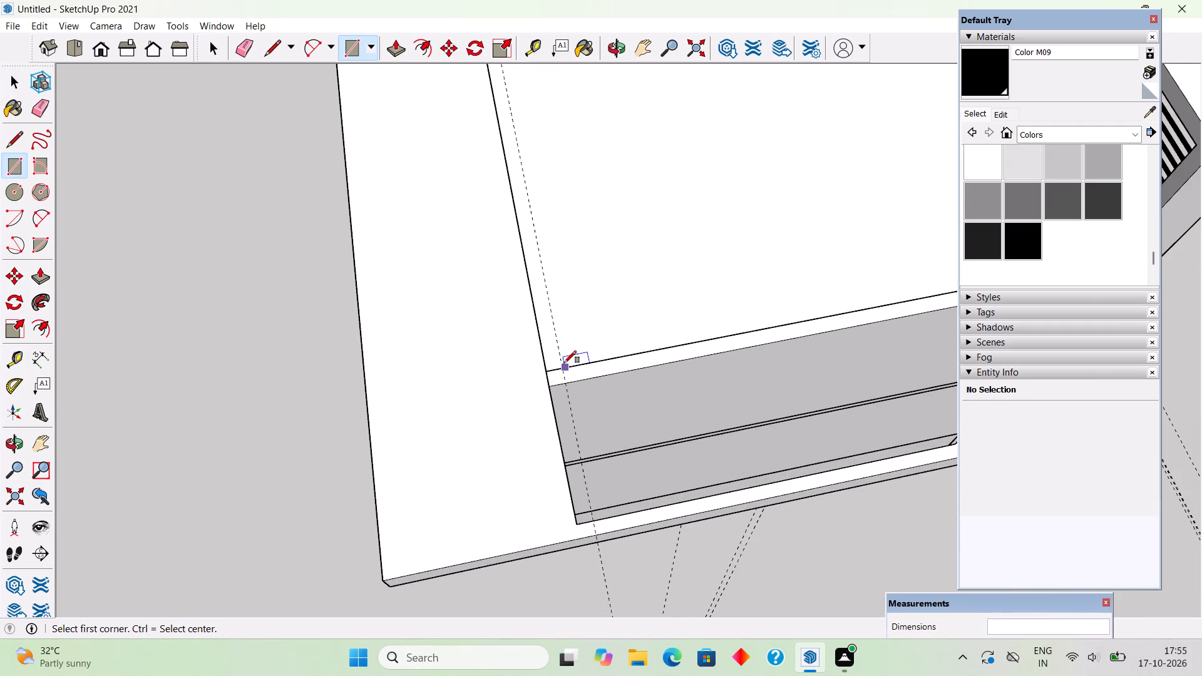
scroll(538, 313, "down", 18)
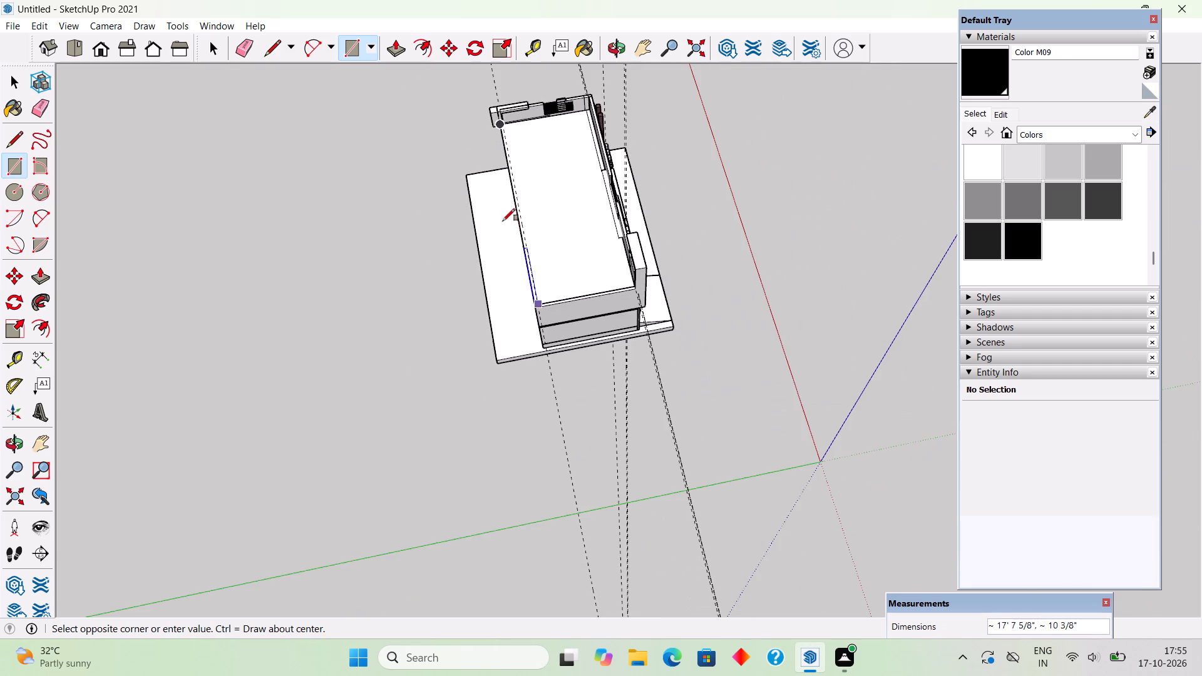
scroll(486, 108, "up", 20)
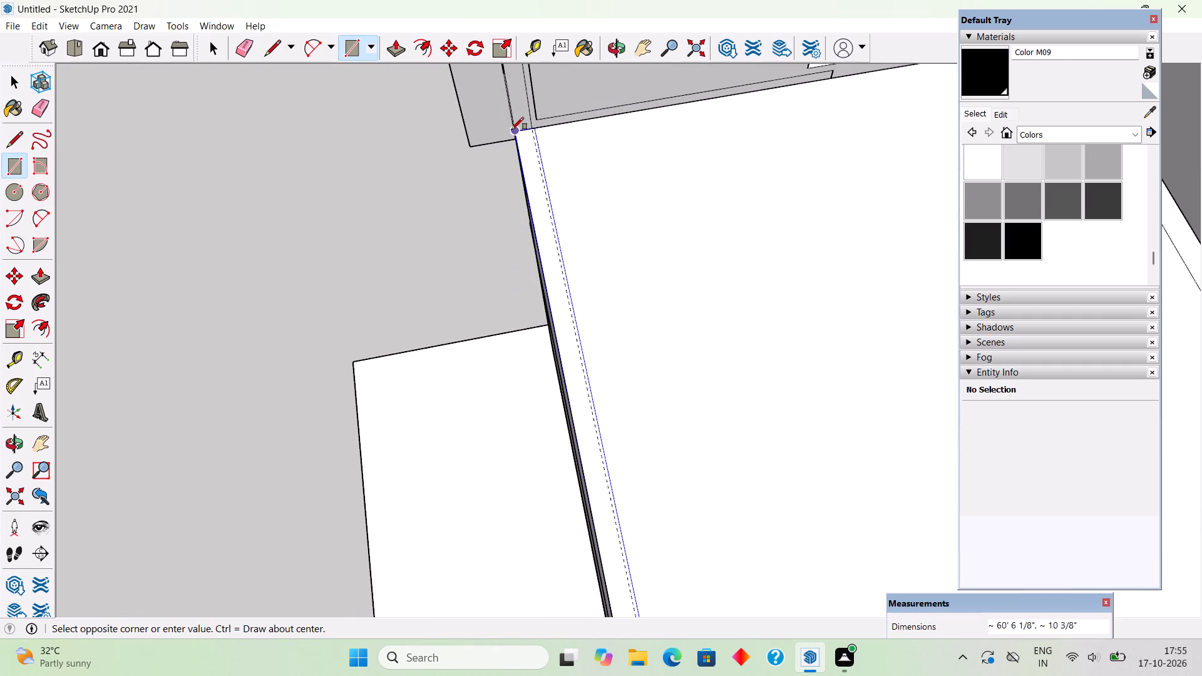
left_click(512, 130)
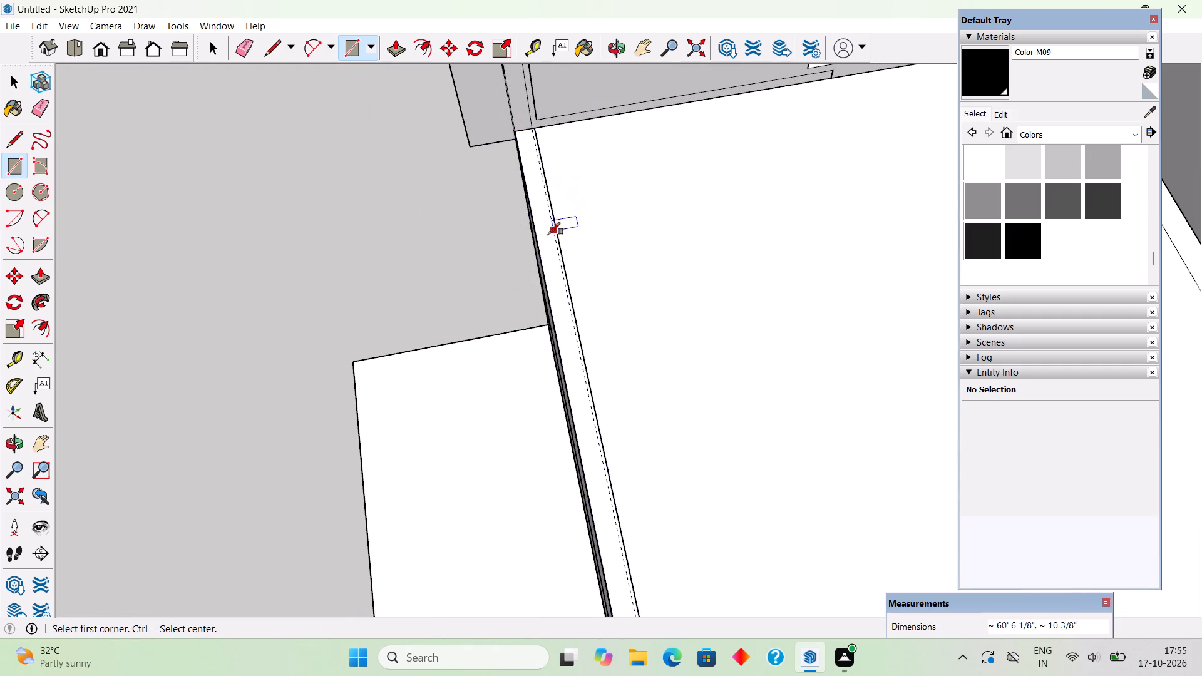
Push/Pull the rear-edge strip up about 5' 3 1/4", level with the adjoining side parapet's top, to form the rear parapet.
middle_click_drag(492, 228, 366, 193)
scroll(367, 193, "down", 4)
key("p")
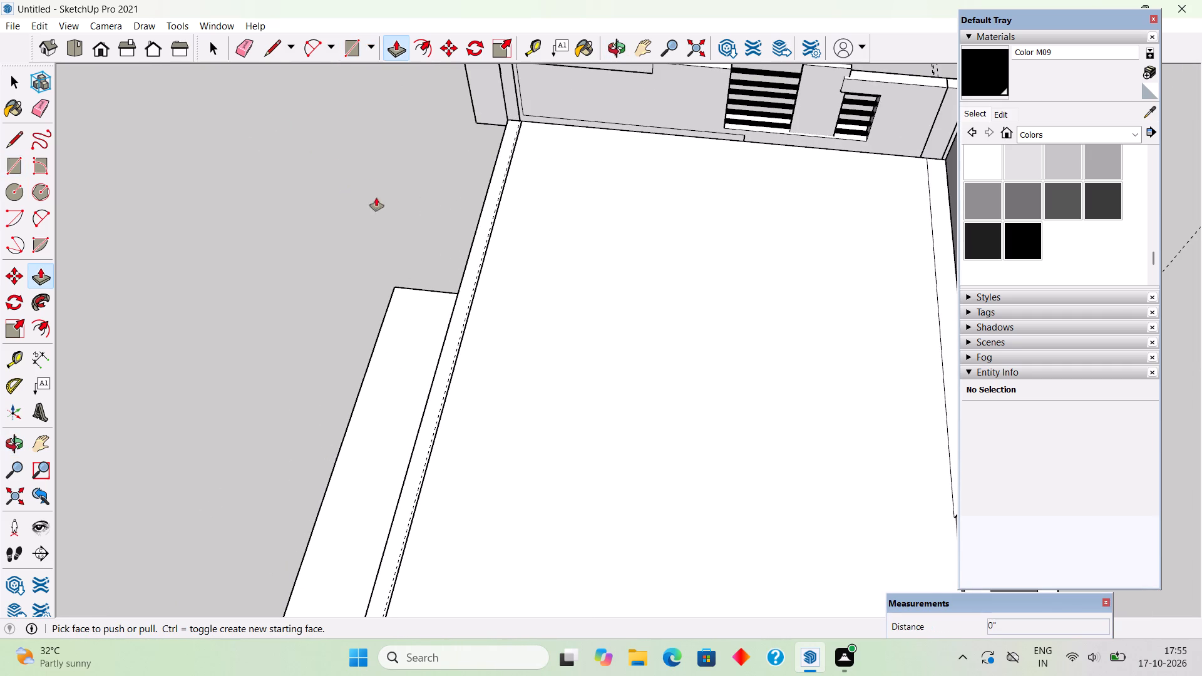
left_click(463, 301)
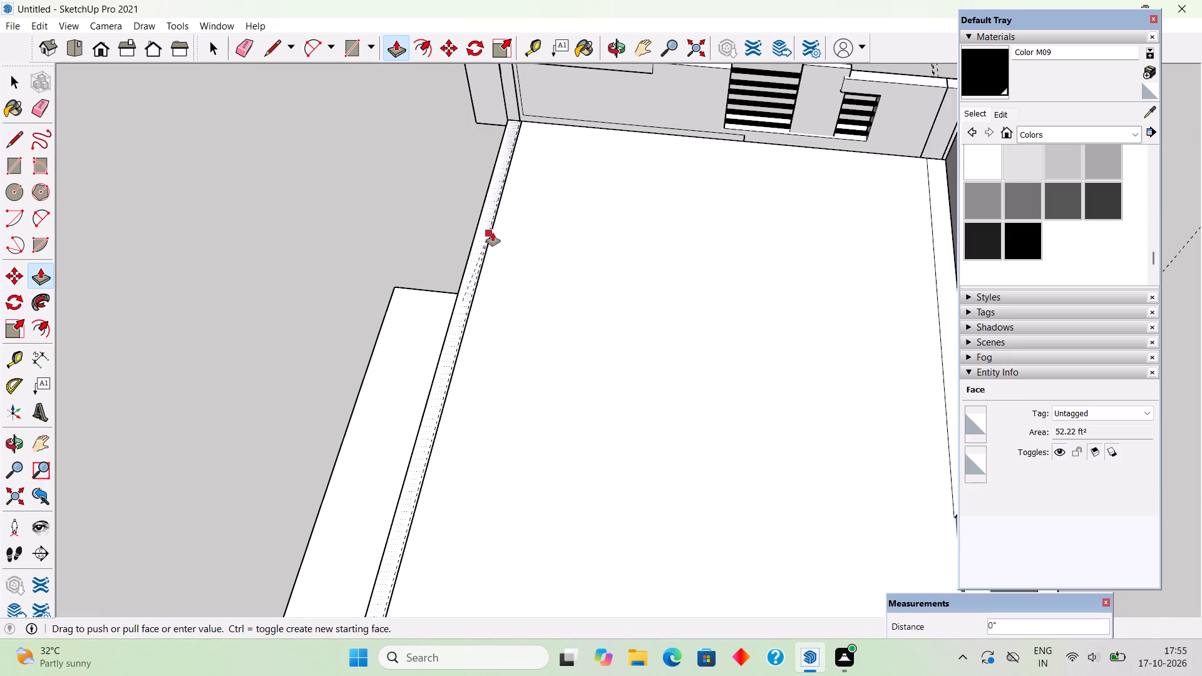
scroll(493, 233, "down", 5)
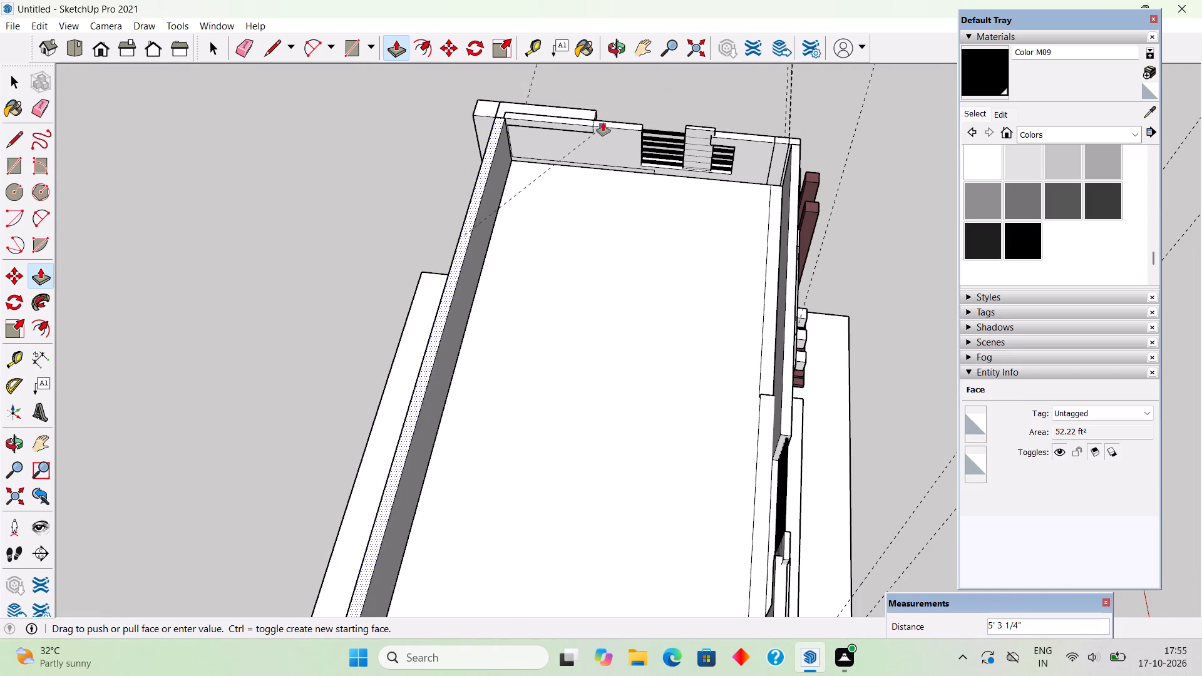
left_click(603, 123)
key("space")
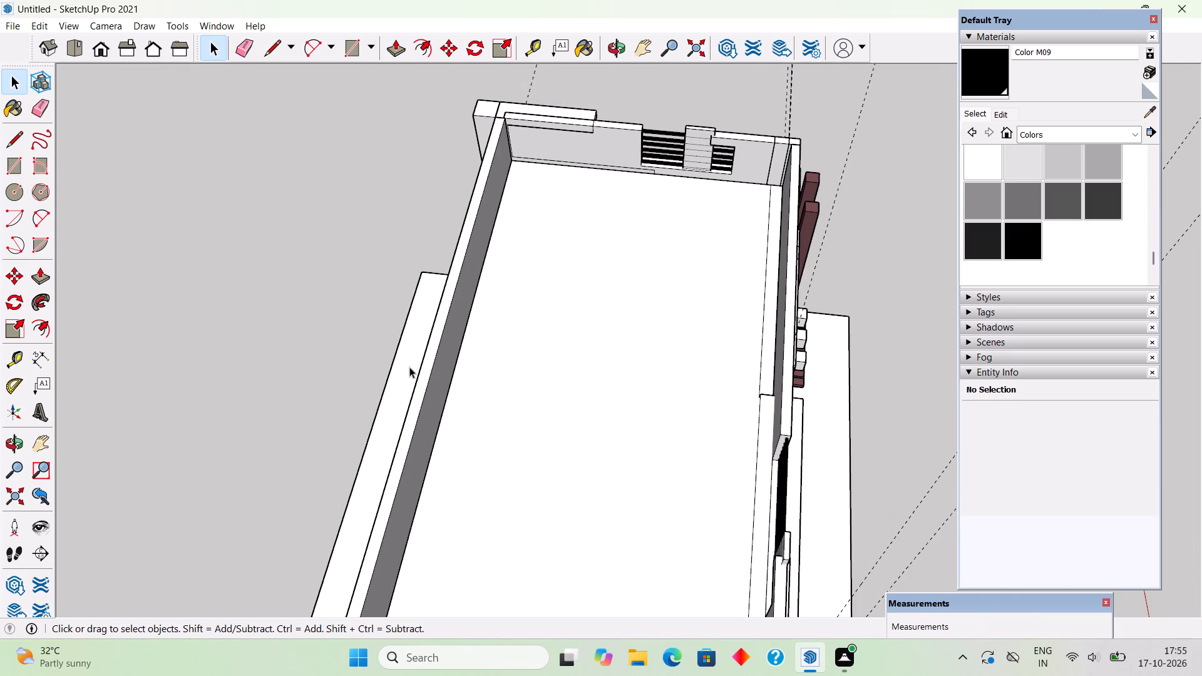
Make the whole new rear parapet wall a group.
triple_click(421, 392)
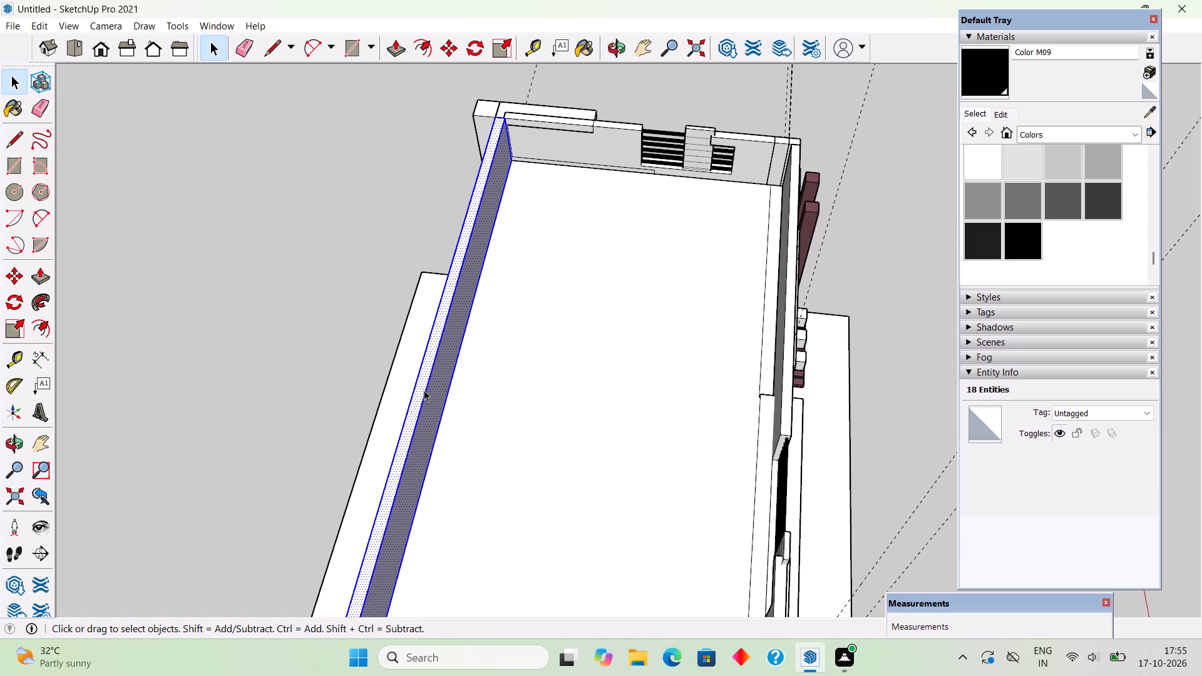
right_click(424, 390)
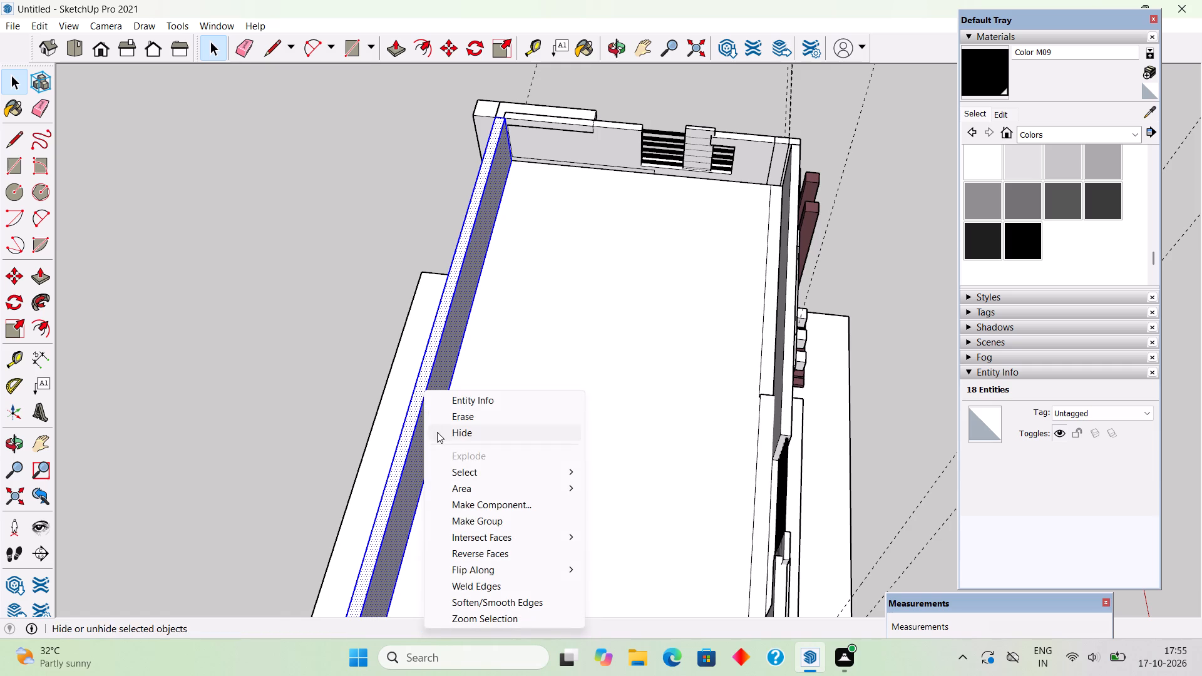
left_click(471, 521)
left_click(339, 235)
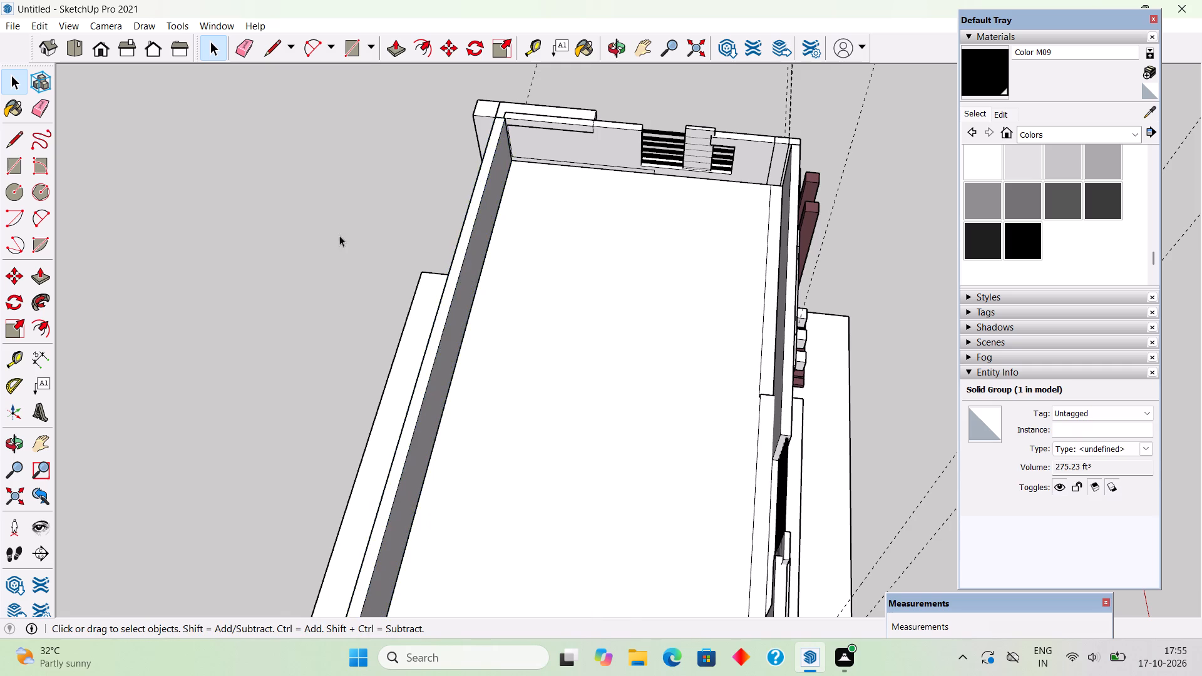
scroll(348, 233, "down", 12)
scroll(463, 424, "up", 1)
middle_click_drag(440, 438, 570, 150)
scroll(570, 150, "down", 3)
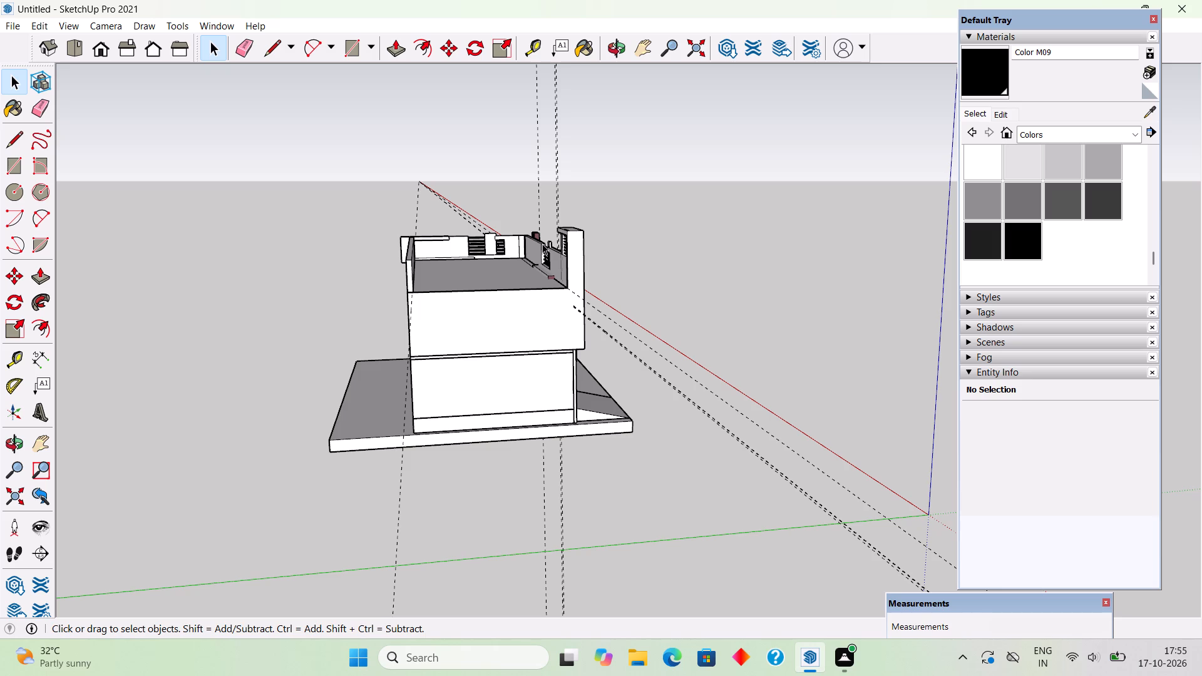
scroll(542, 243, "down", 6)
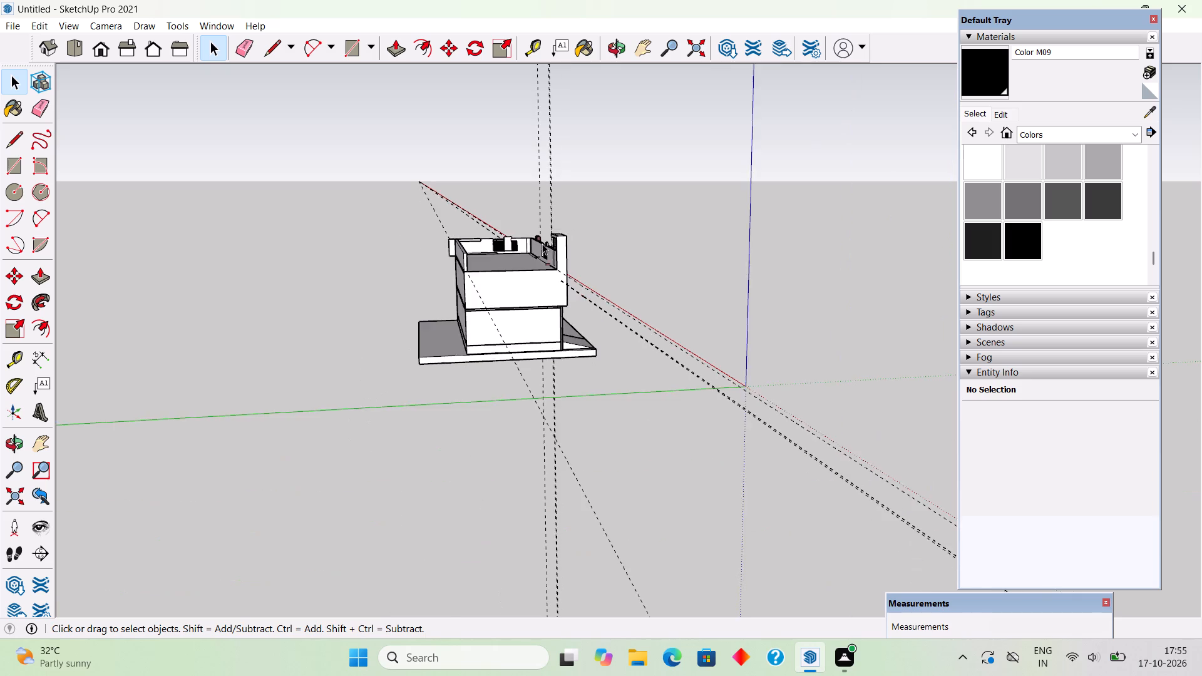
Draw a rectangular strip 9" by 26' 3" along the roof's open side edge at the garage end.
middle_click_drag(542, 285, 577, 480)
scroll(577, 480, "up", 13)
middle_click_drag(527, 257, 500, 196)
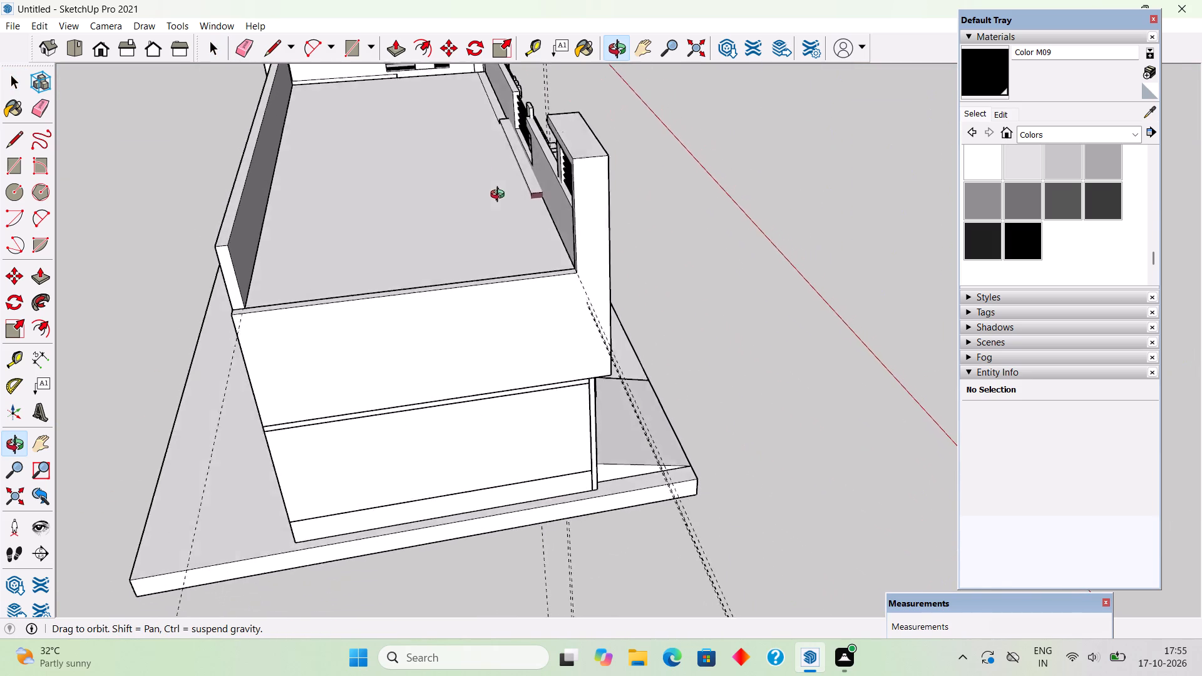
middle_click_drag(500, 196, 562, 218)
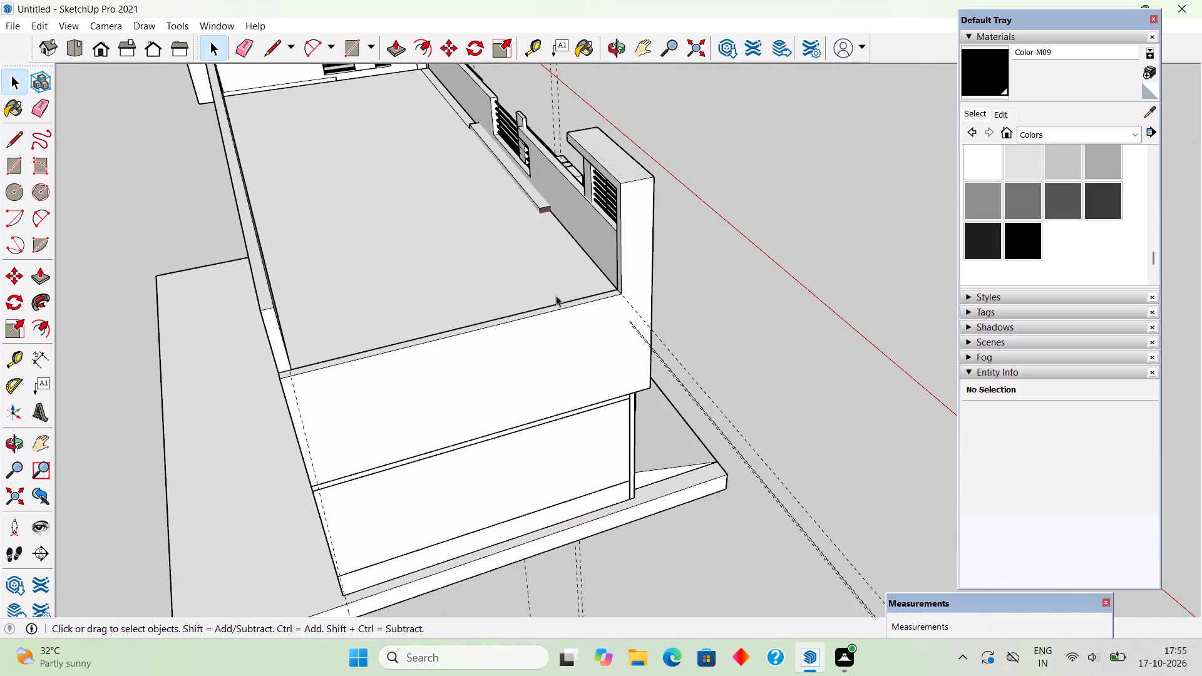
middle_click_drag(555, 298, 429, 250)
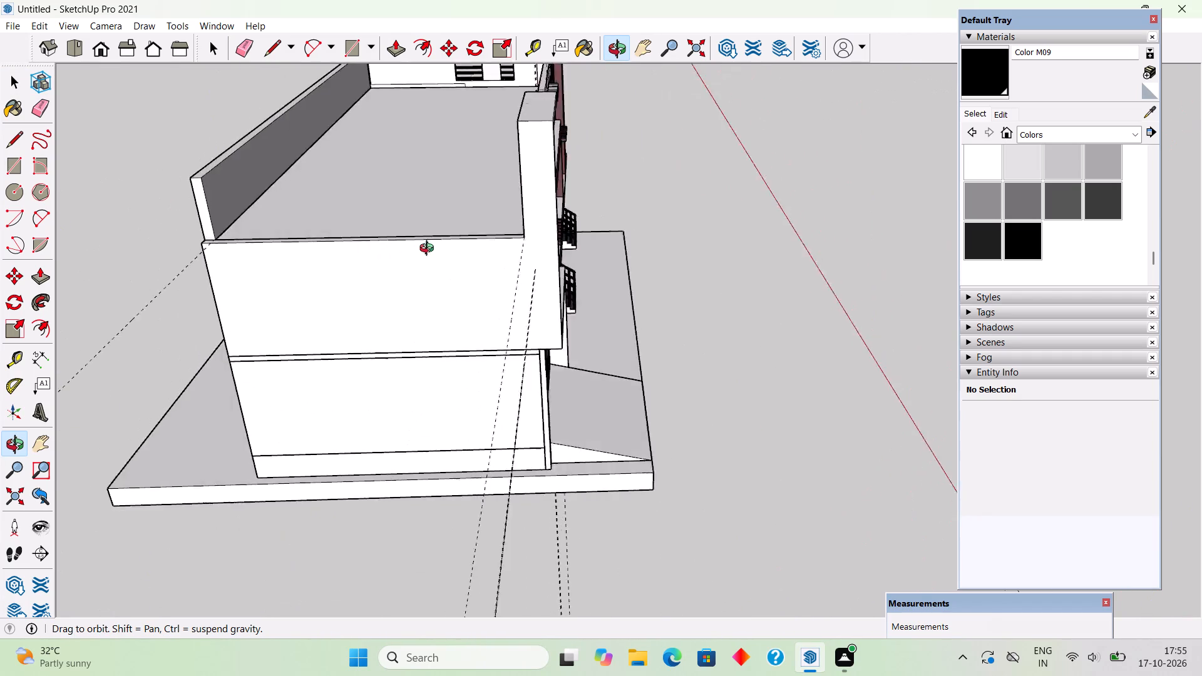
middle_click_drag(429, 250, 480, 340)
scroll(480, 340, "down", 3)
middle_click_drag(453, 230, 463, 367)
scroll(517, 506, "up", 6)
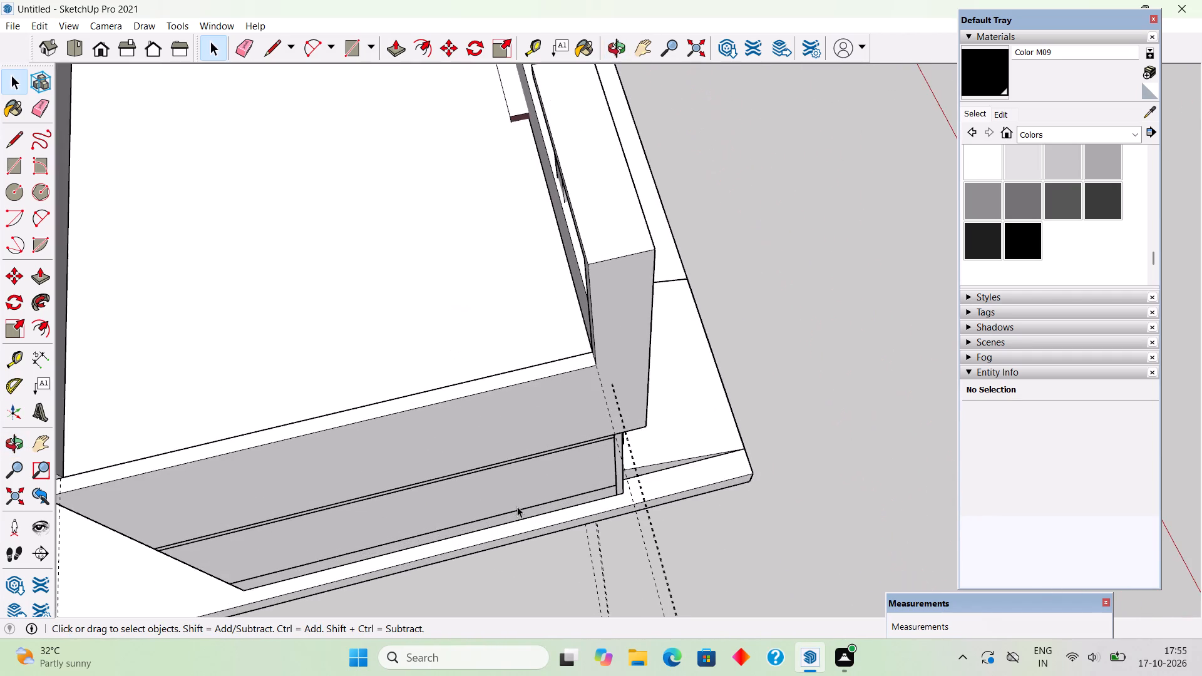
scroll(480, 406, "down", 4)
middle_click_drag(480, 406, 540, 456)
key("t")
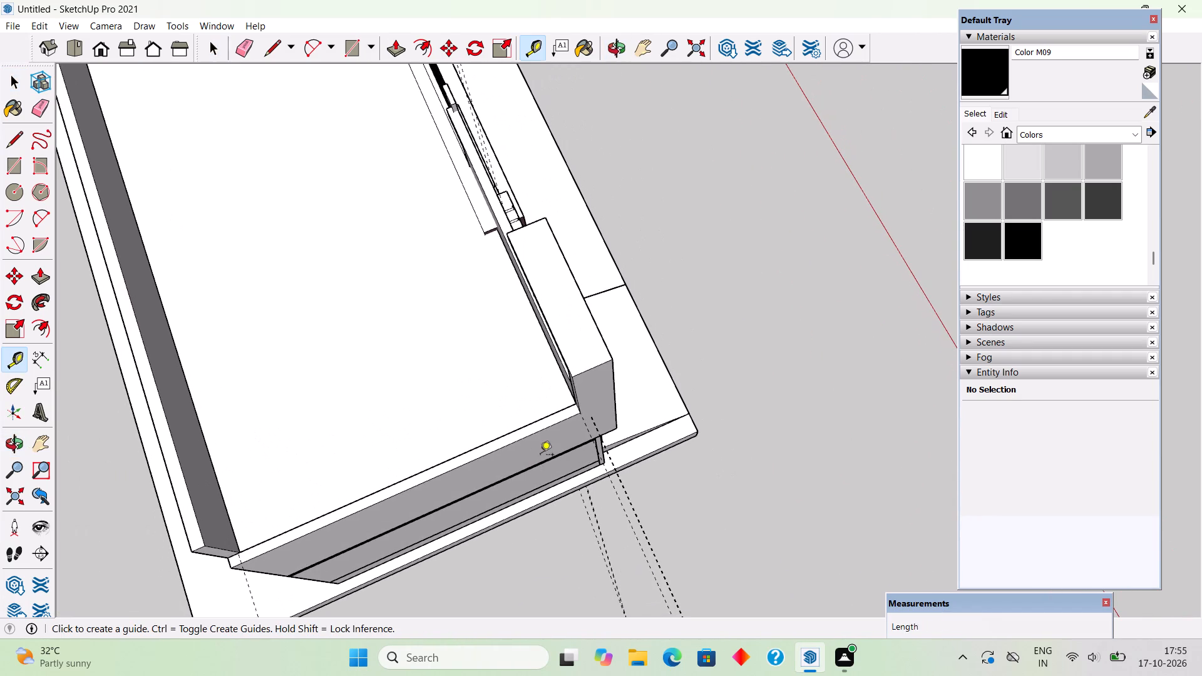
middle_click_drag(597, 412, 702, 305)
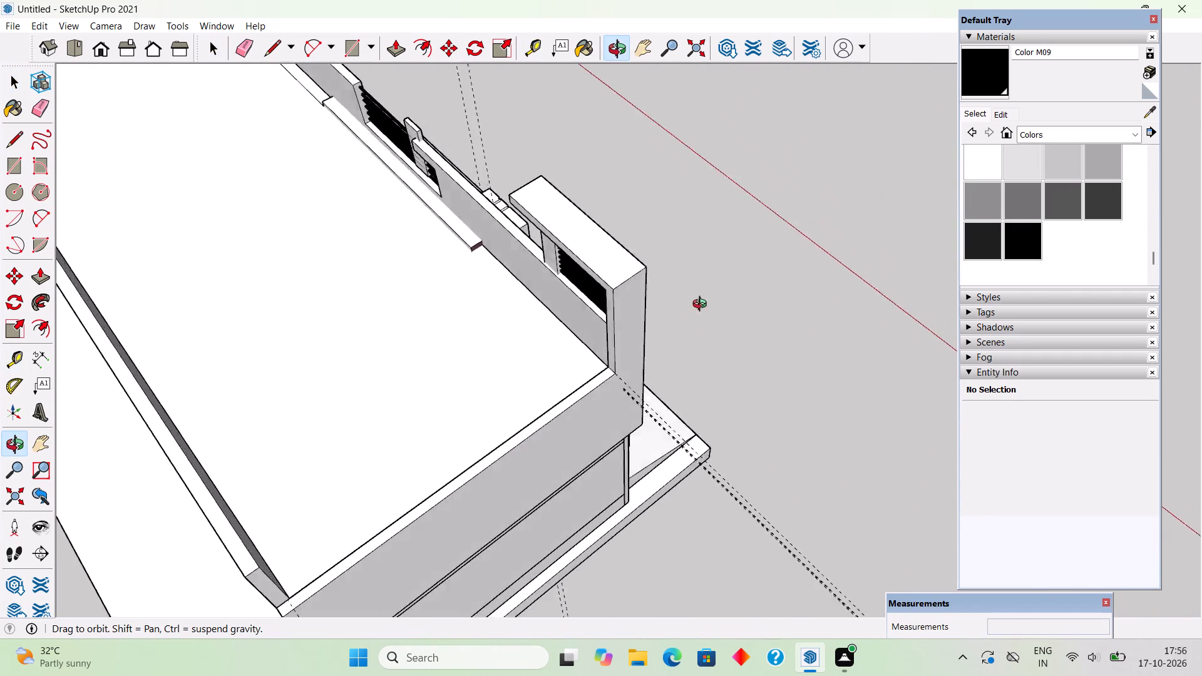
middle_click_drag(702, 305, 699, 300)
scroll(751, 205, "down", 4)
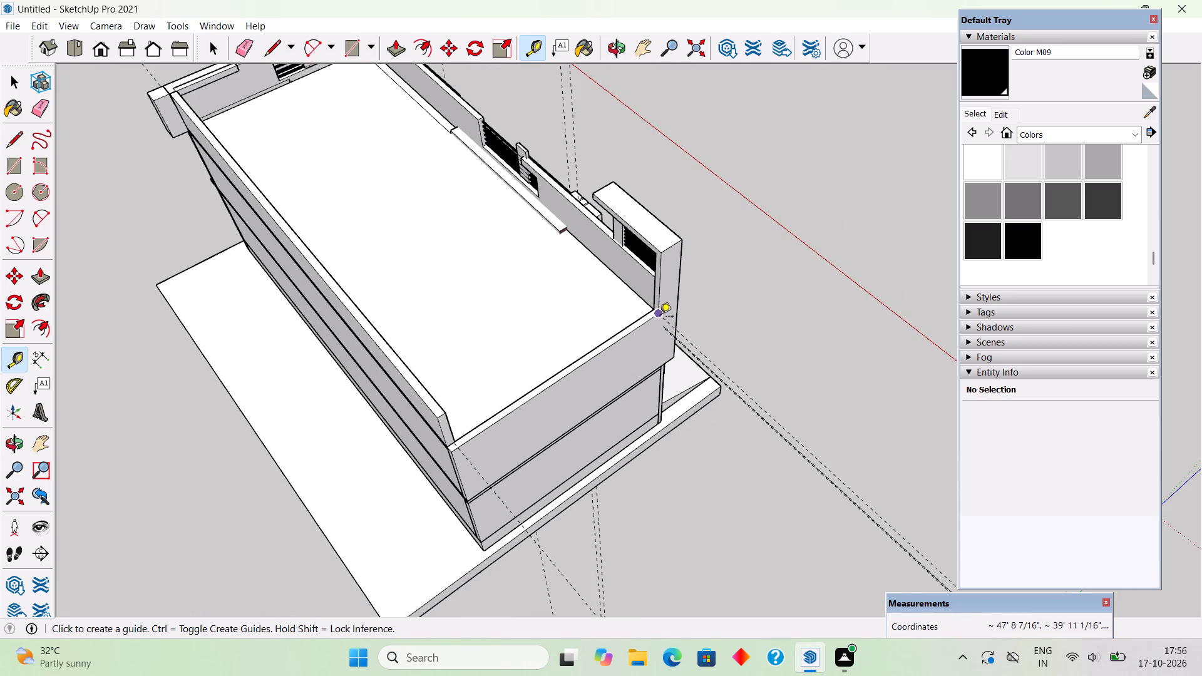
key("space")
left_click(729, 286)
middle_click_drag(629, 401, 493, 471)
scroll(399, 433, "up", 5)
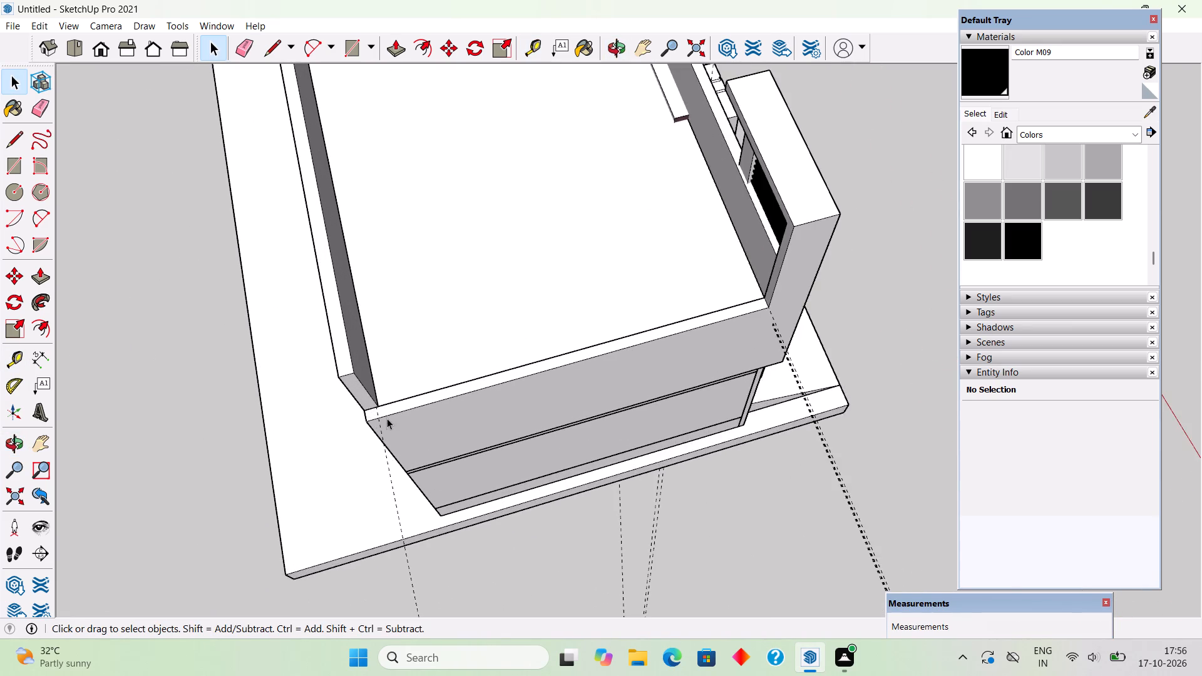
scroll(381, 418, "up", 1)
key("r")
left_click(361, 405)
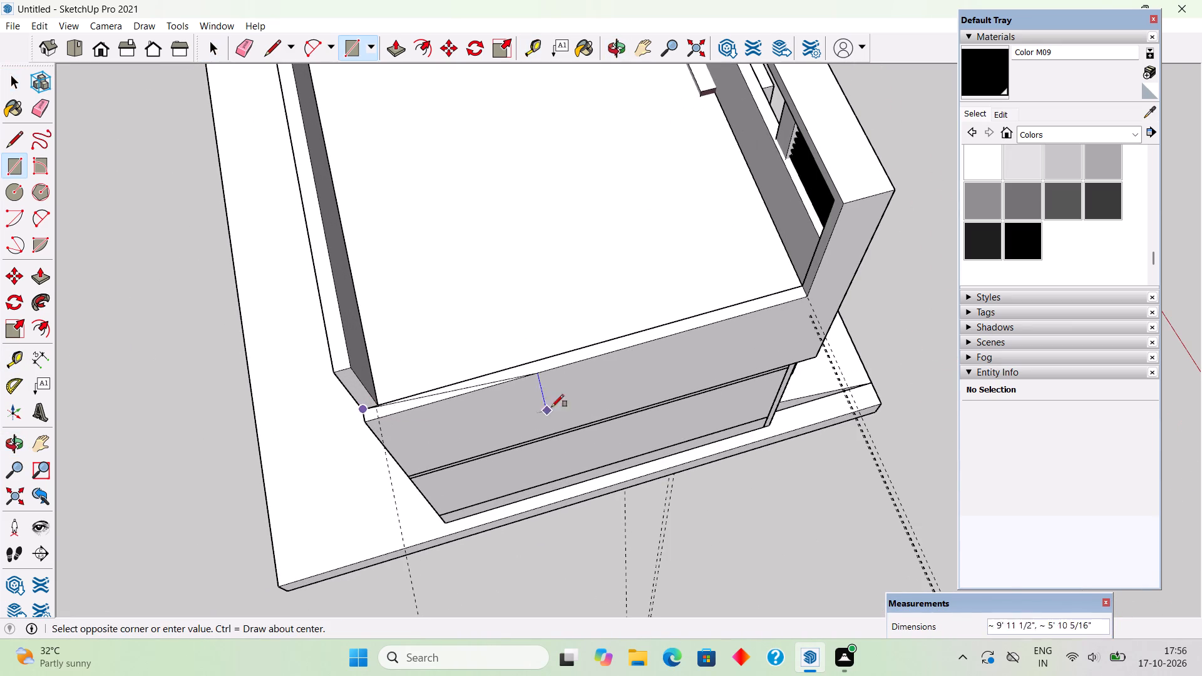
left_click(805, 297)
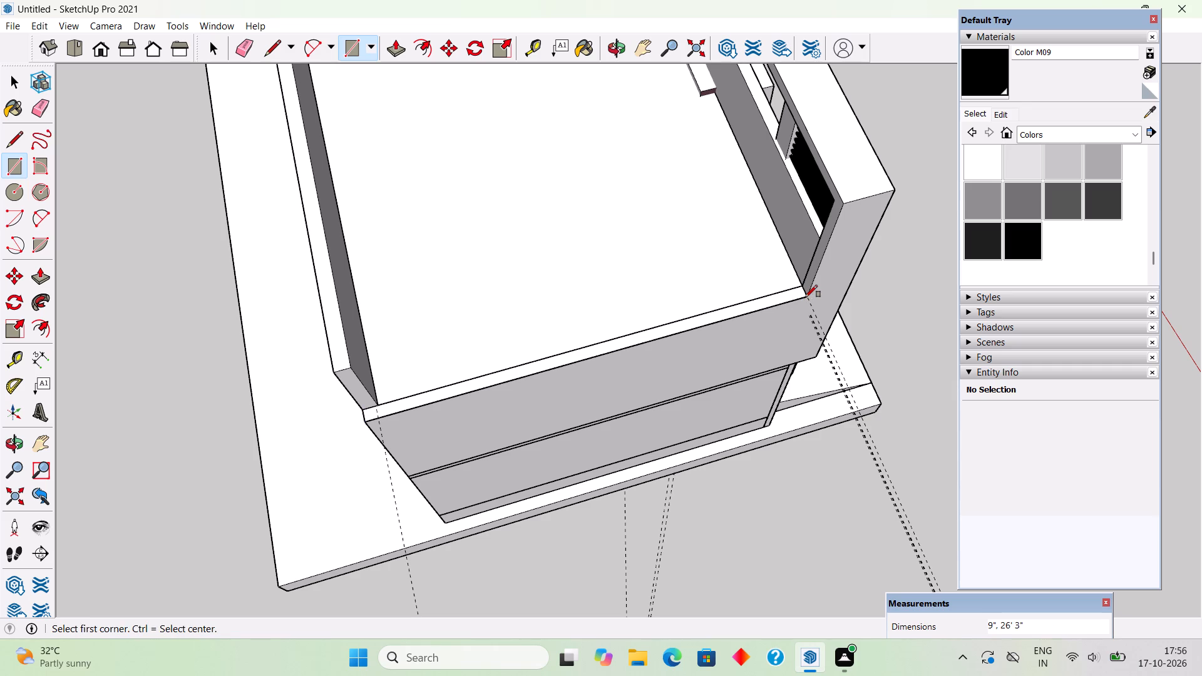
Push/Pull the new side strip up level with the top of the adjoining rear parapet to form the side parapet.
key("p")
left_click(783, 294)
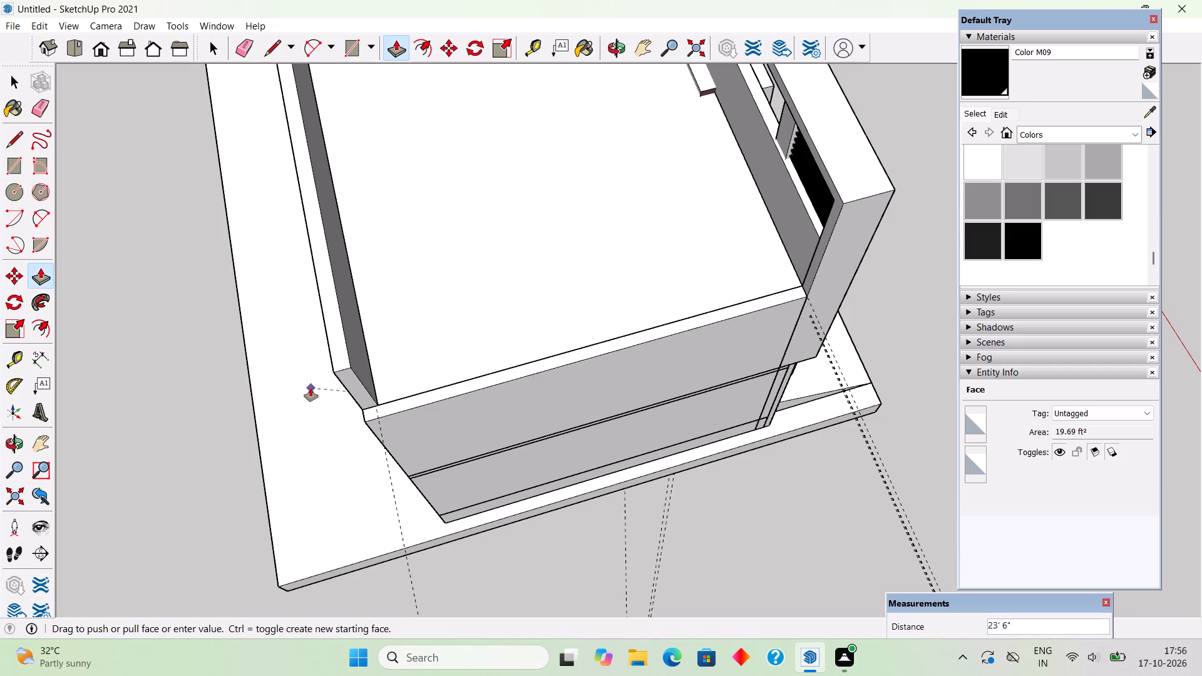
left_click(337, 369)
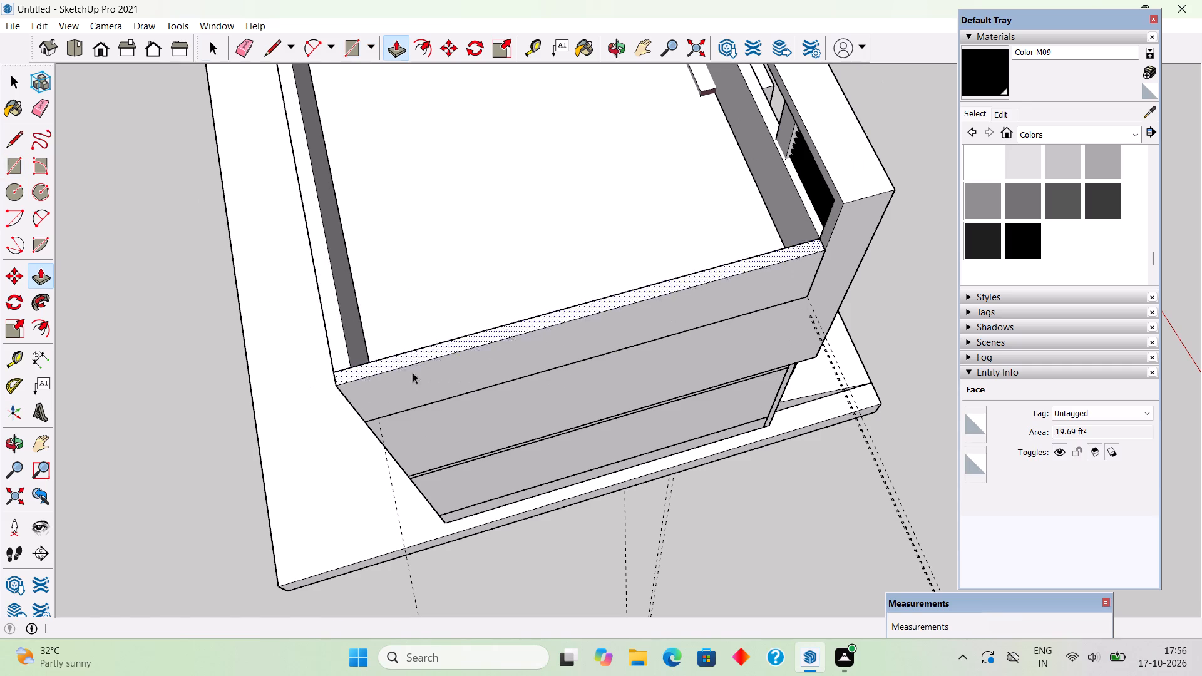
Make the whole new side parapet wall at the garage end a group.
key("space")
triple_click(435, 376)
right_click(435, 376)
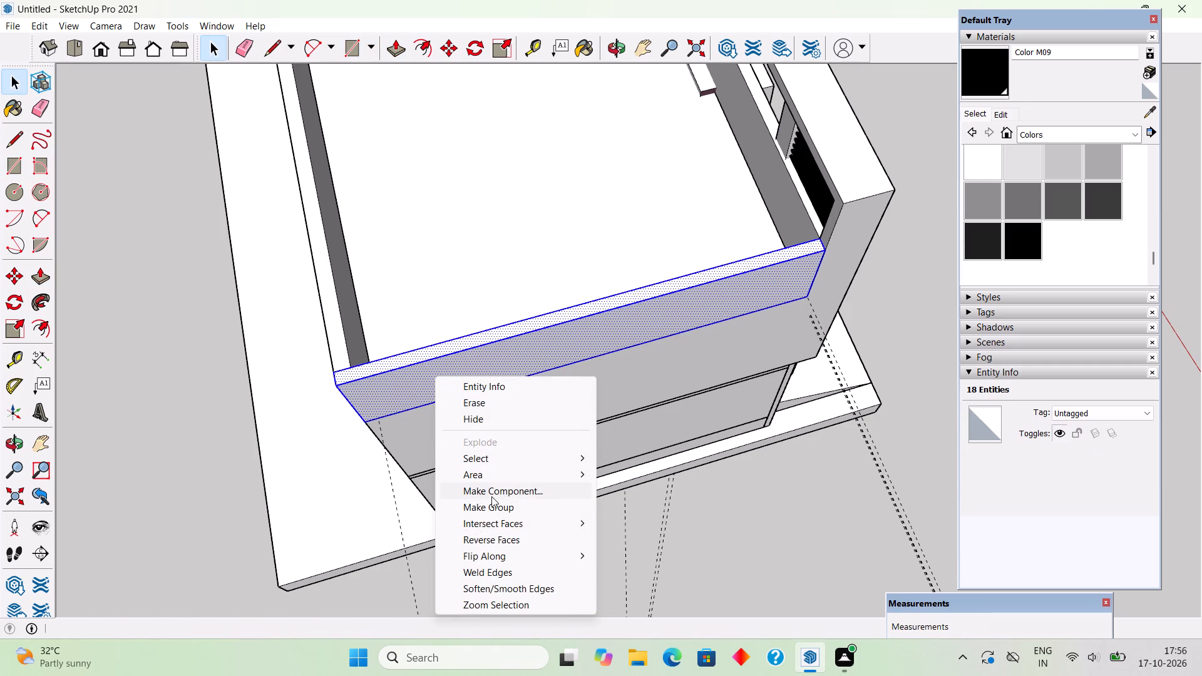
left_click(497, 507)
left_click(781, 538)
Delete all the guide lines from the model.
middle_click_drag(693, 409, 582, 325)
scroll(582, 325, "down", 3)
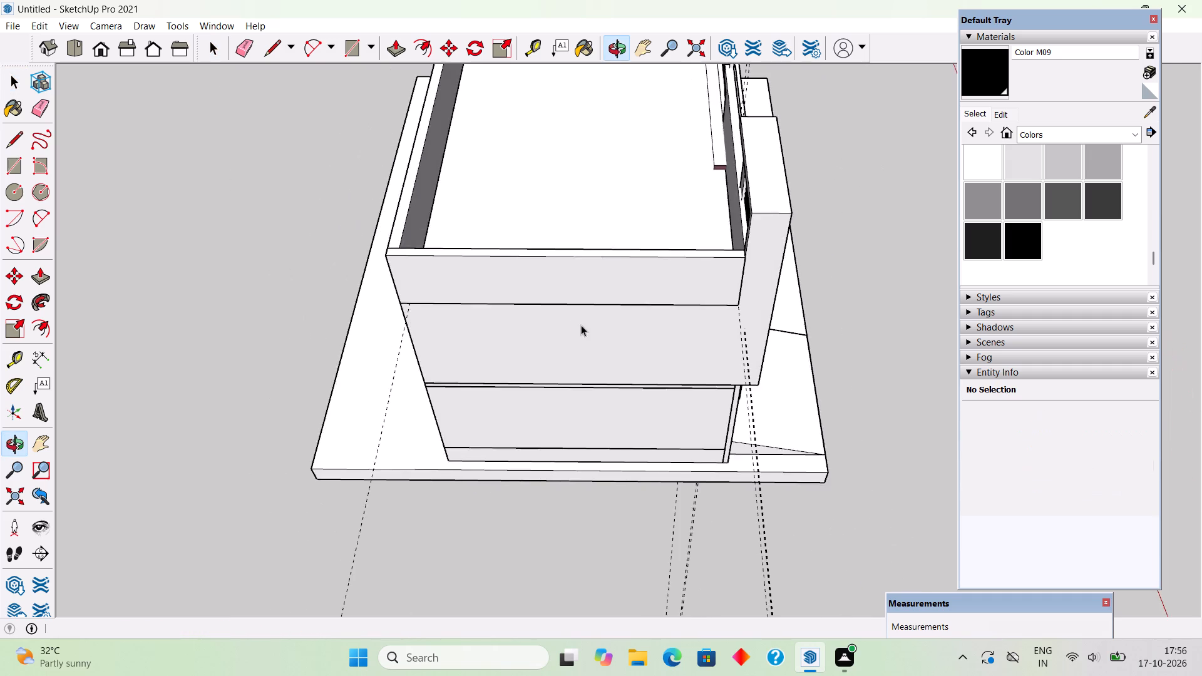
scroll(581, 325, "down", 6)
middle_click_drag(701, 387, 181, 208)
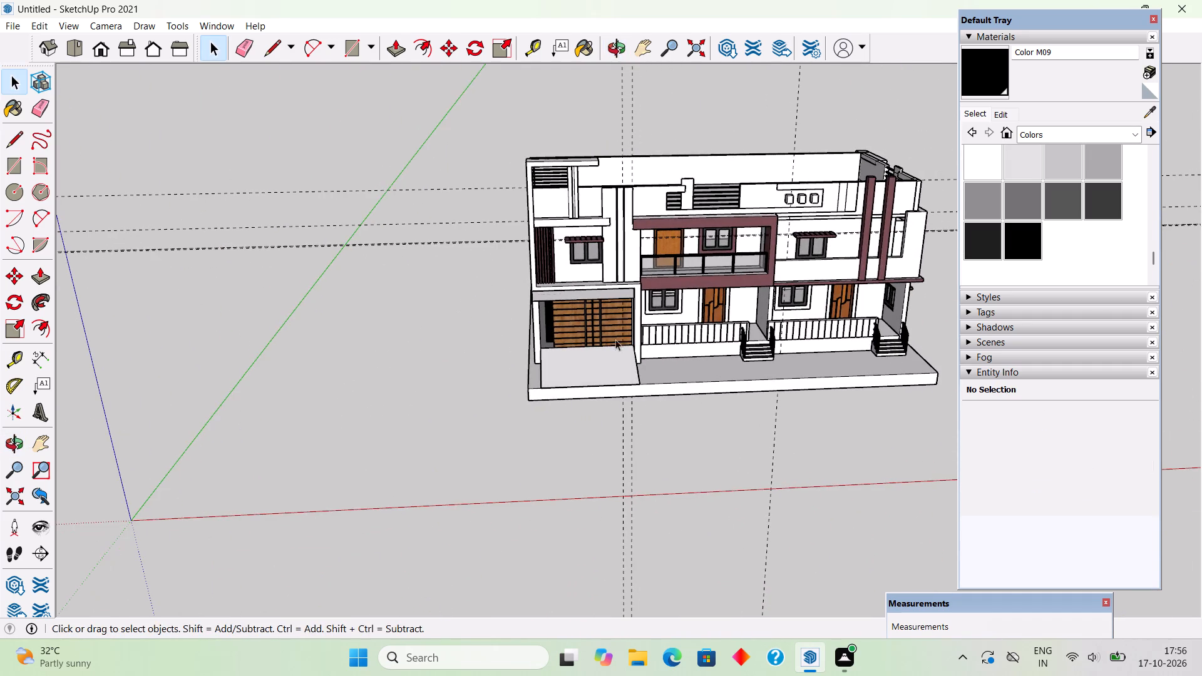
middle_click_drag(630, 269, 732, 265)
scroll(732, 265, "down", 2)
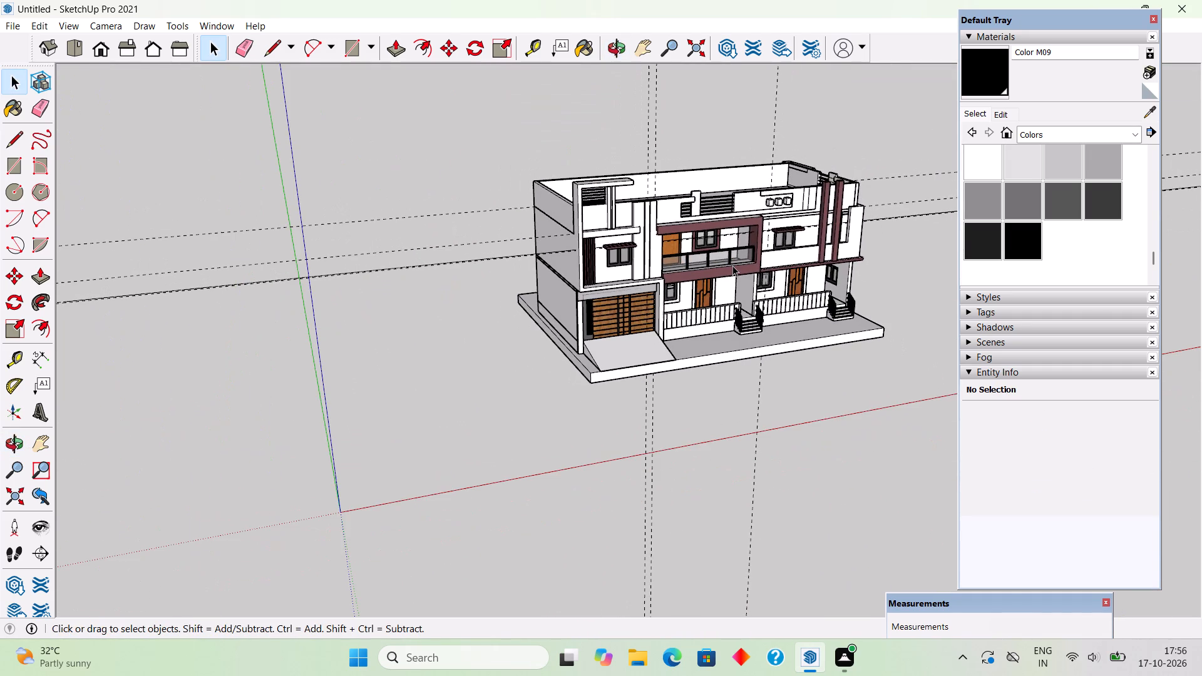
scroll(732, 265, "up", 3)
middle_click_drag(732, 265, 567, 213)
scroll(567, 213, "down", 3)
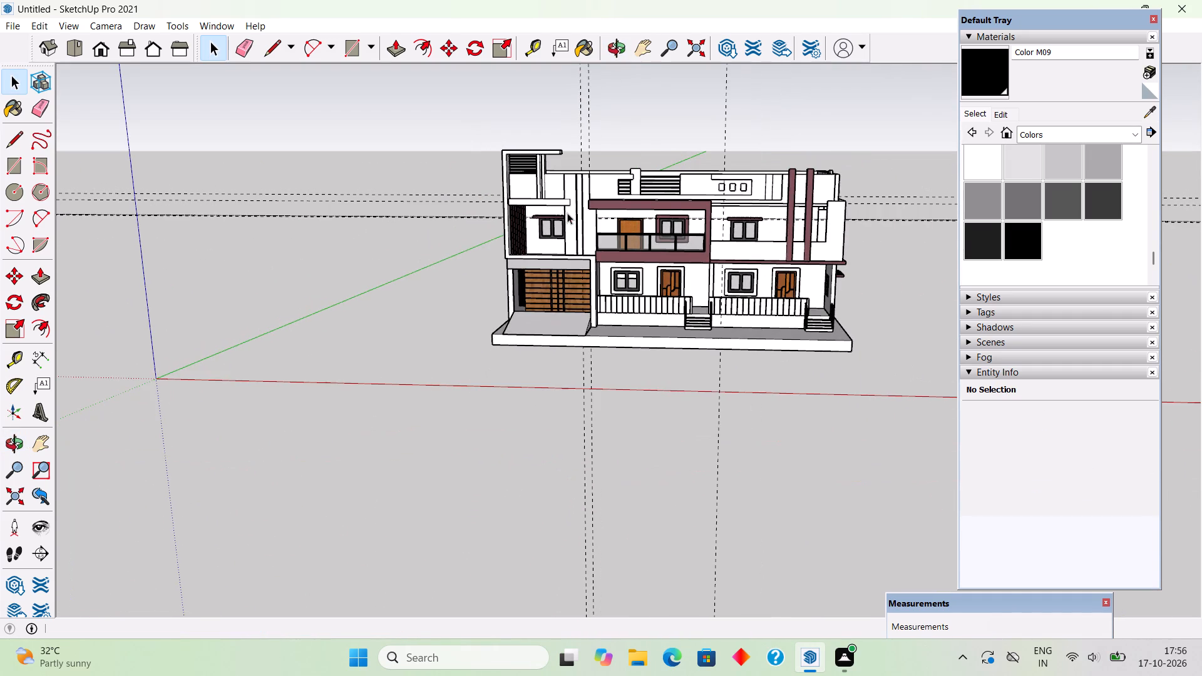
left_click(46, 21)
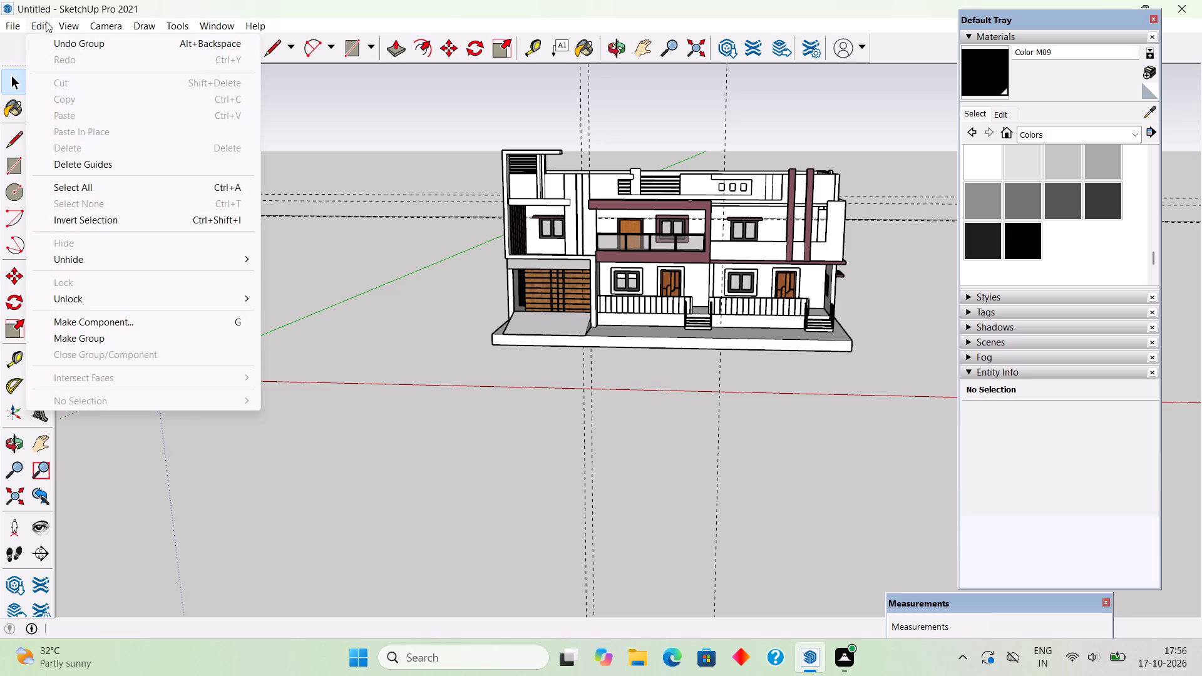
left_click(96, 160)
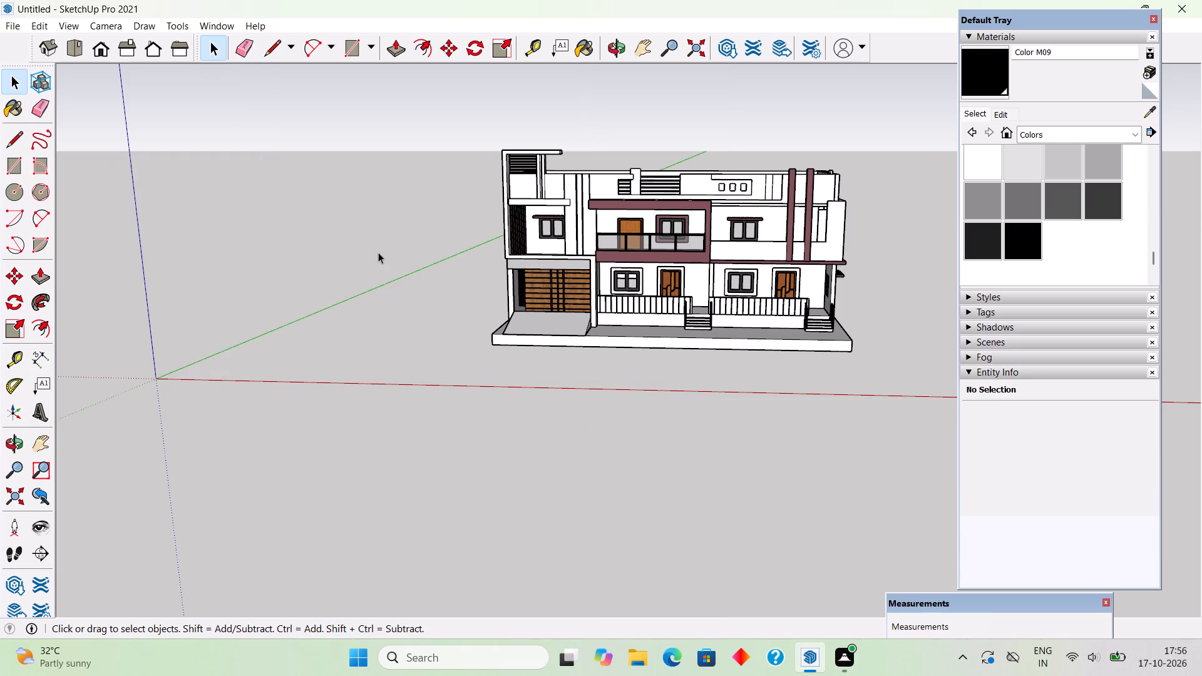
Examine the house's front facade and side elevations from several angles.
middle_click_drag(409, 273, 485, 232)
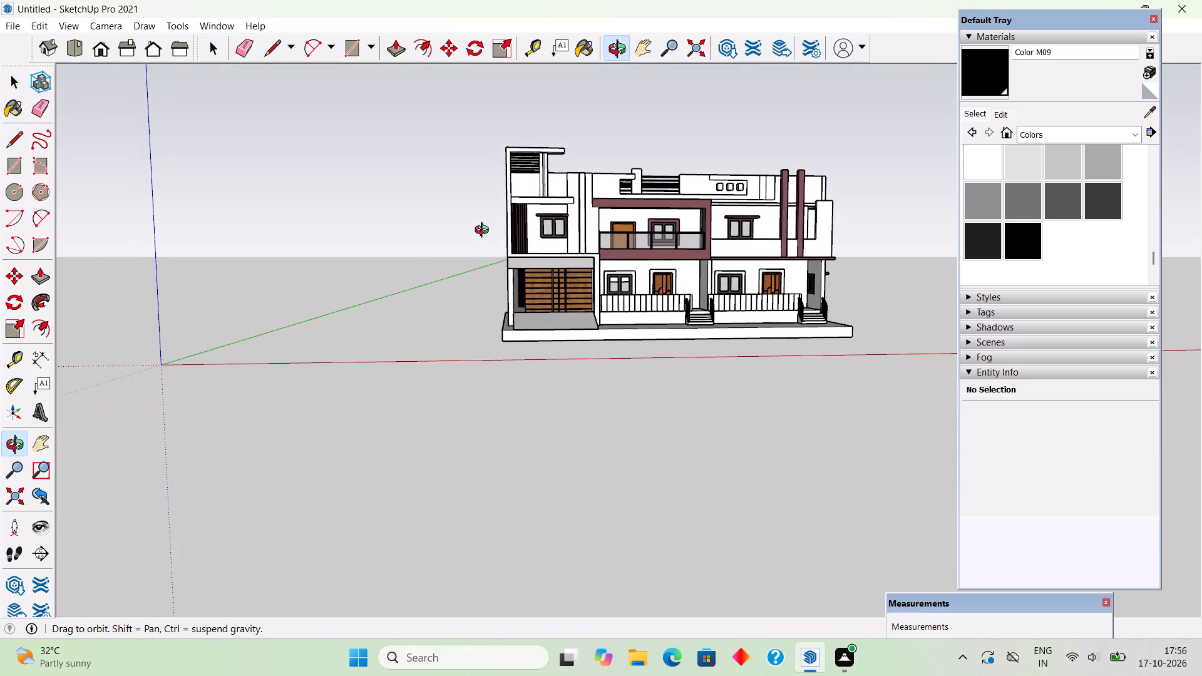
middle_click_drag(485, 232, 456, 256)
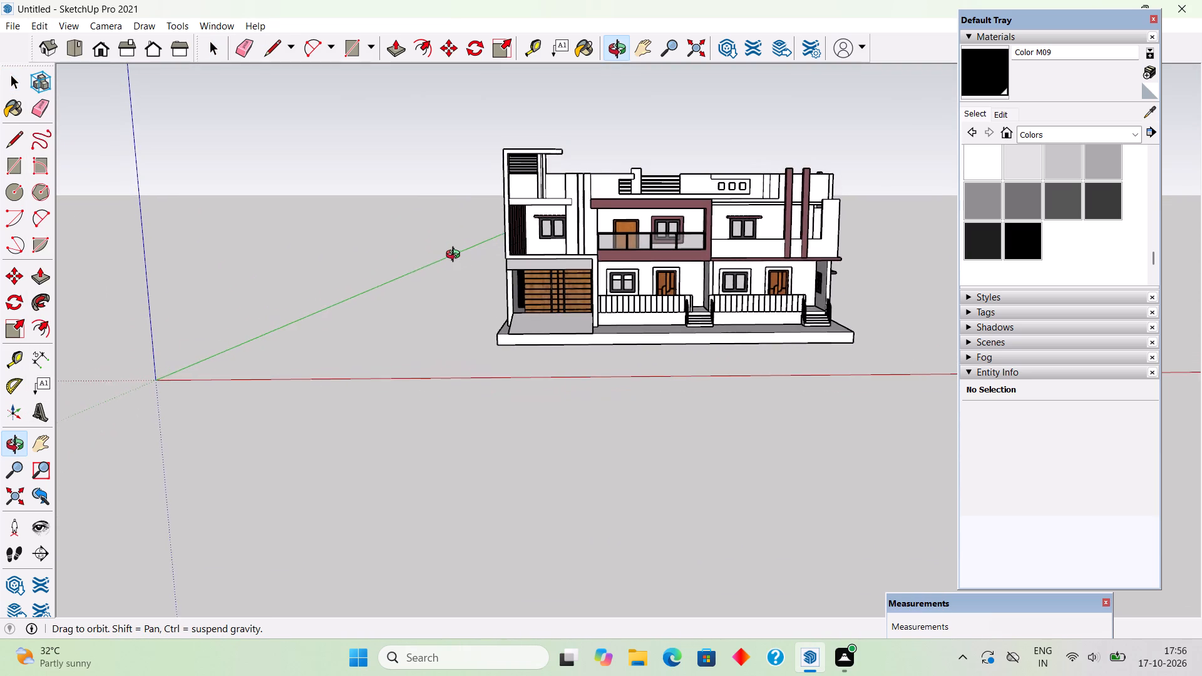
middle_click_drag(456, 256, 414, 199)
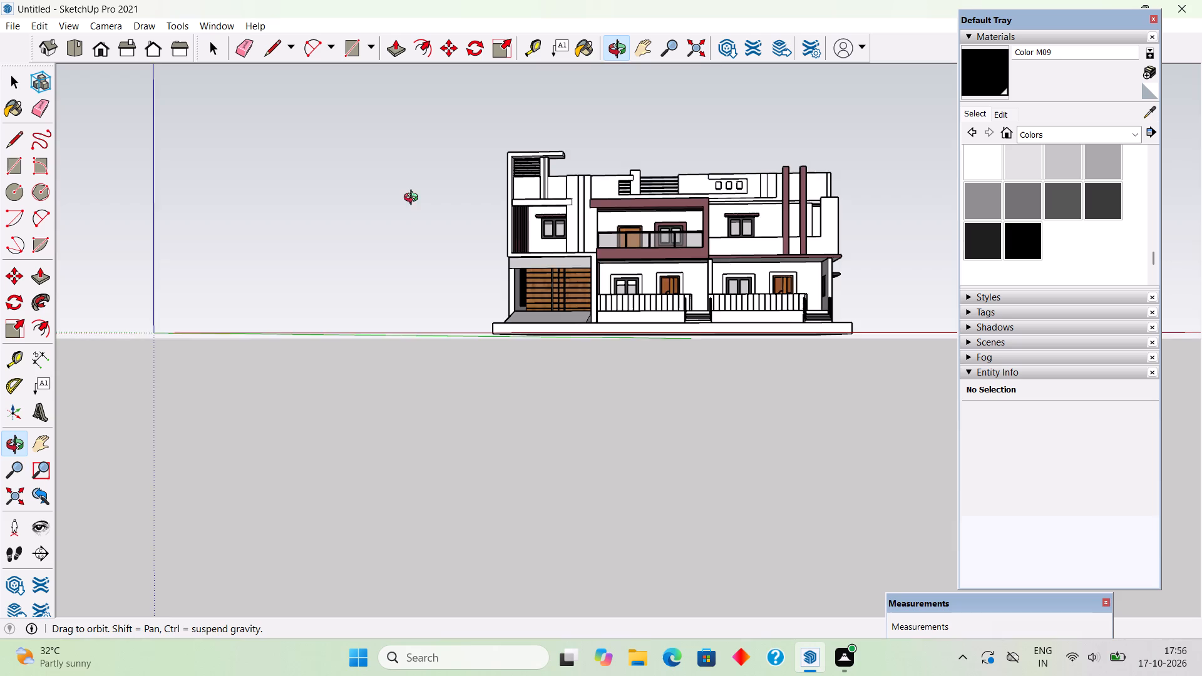
middle_click_drag(414, 199, 472, 272)
scroll(475, 269, "up", 1)
scroll(475, 262, "down", 6)
scroll(878, 232, "up", 5)
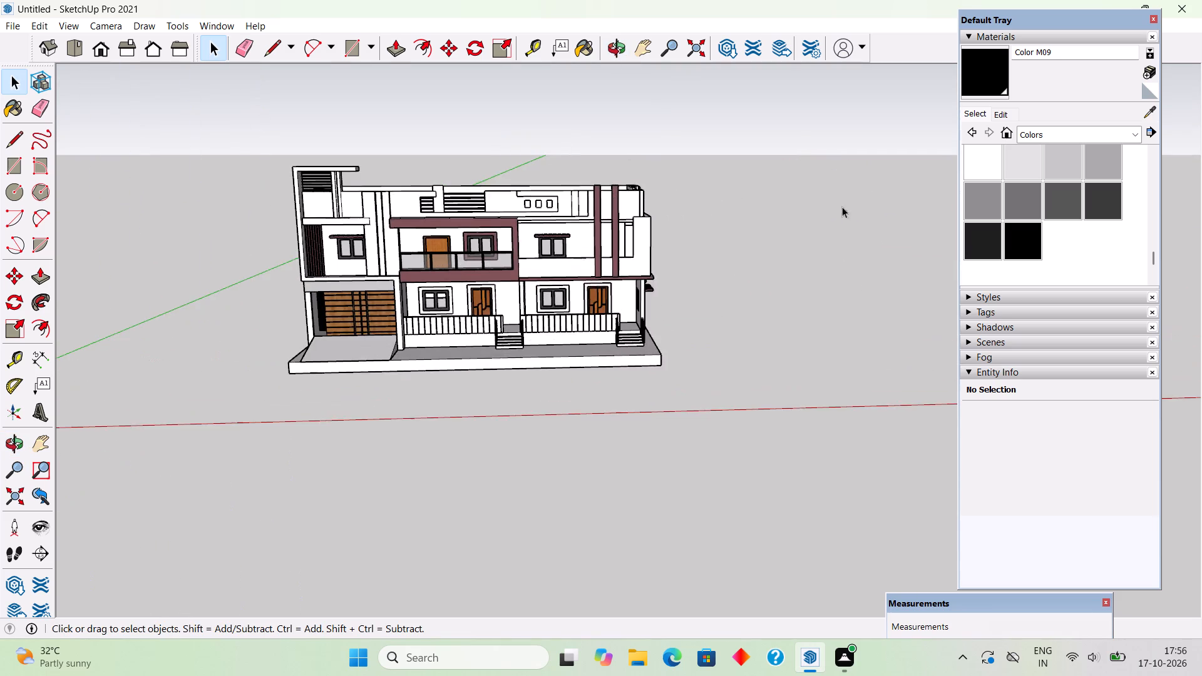
scroll(456, 274, "up", 3)
middle_click_drag(330, 256, 329, 200)
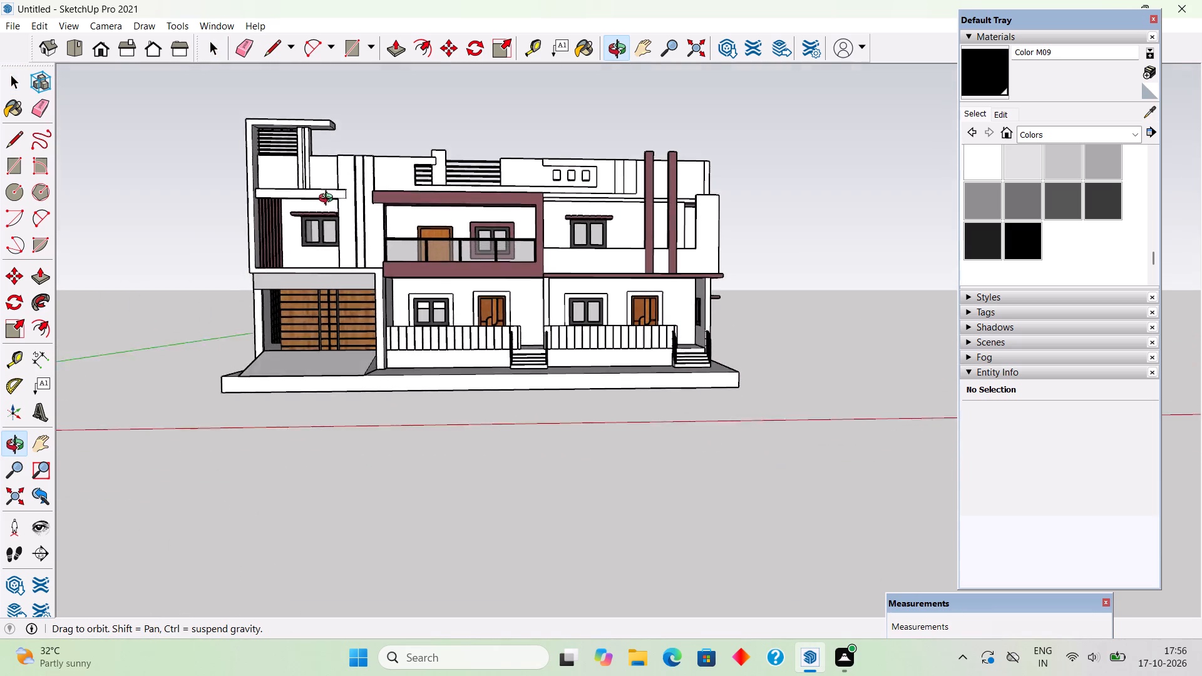
middle_click_drag(329, 200, 263, 212)
scroll(263, 212, "up", 2)
middle_click_drag(673, 299, 672, 297)
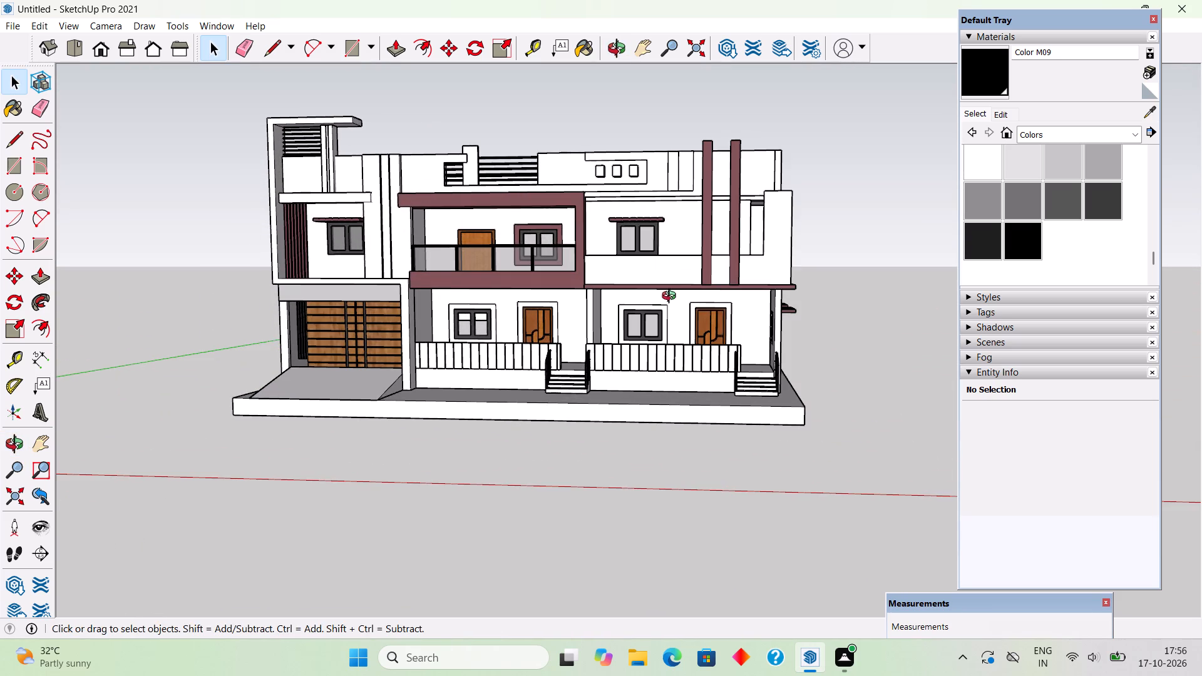
middle_click_drag(672, 297, 577, 306)
scroll(577, 306, "up", 2)
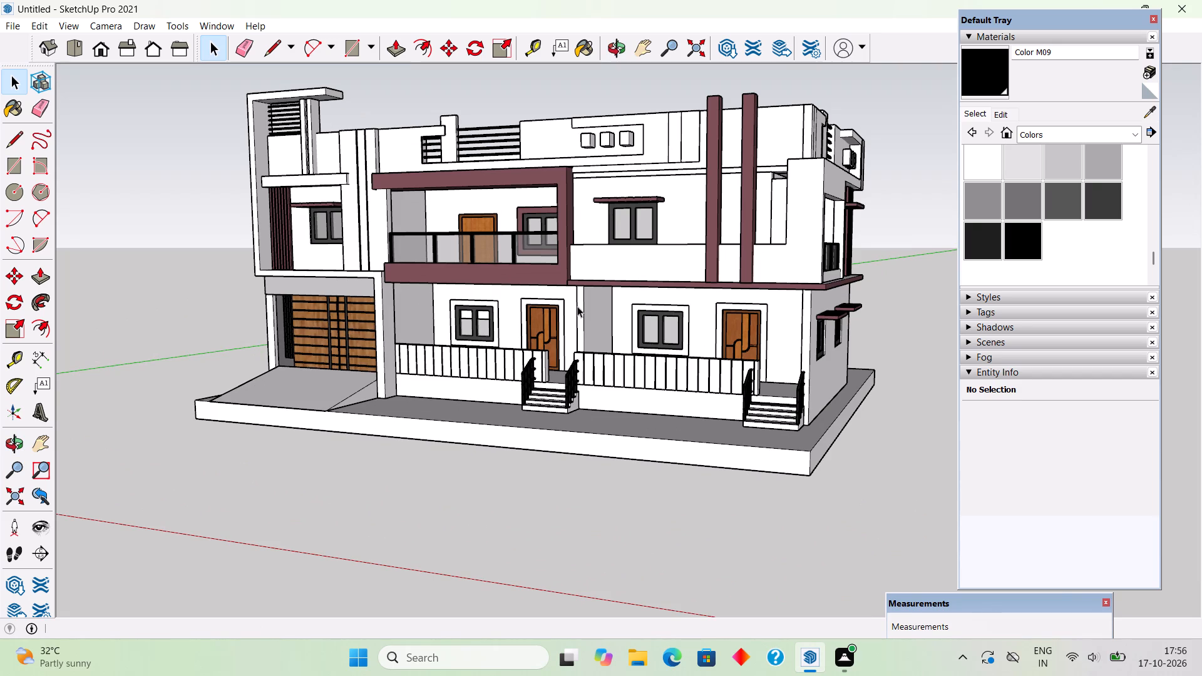
middle_click_drag(280, 236, 409, 237)
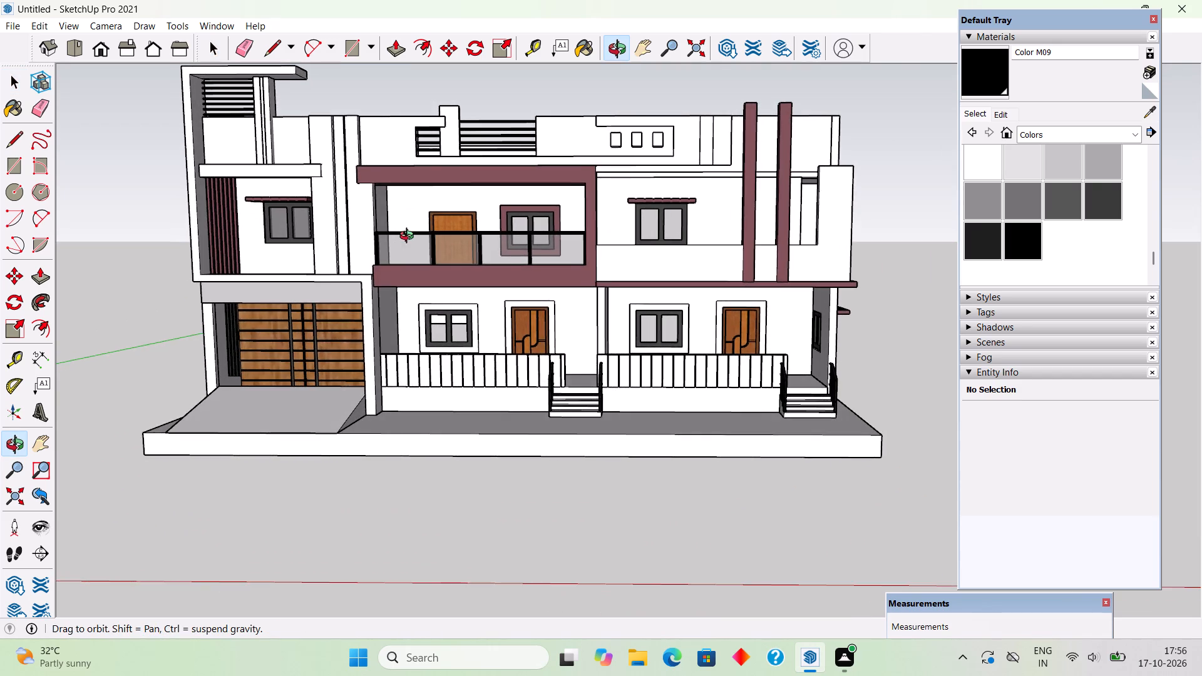
middle_click_drag(409, 237, 410, 237)
scroll(419, 252, "down", 1)
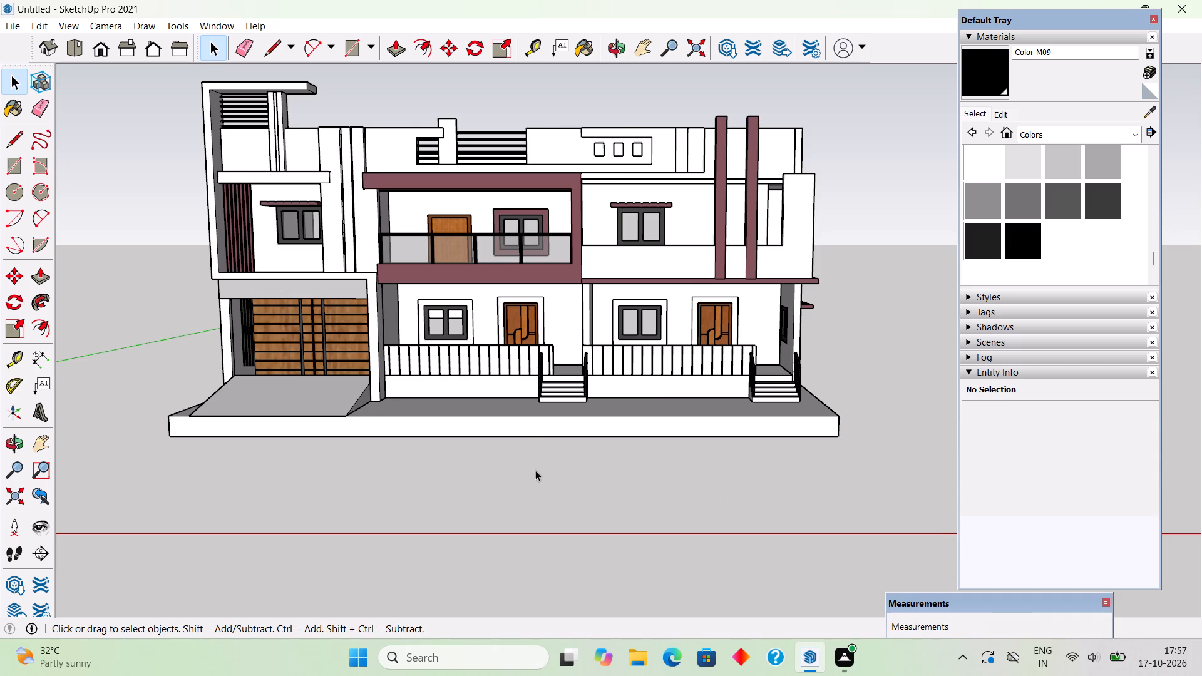
middle_click_drag(496, 470, 260, 459)
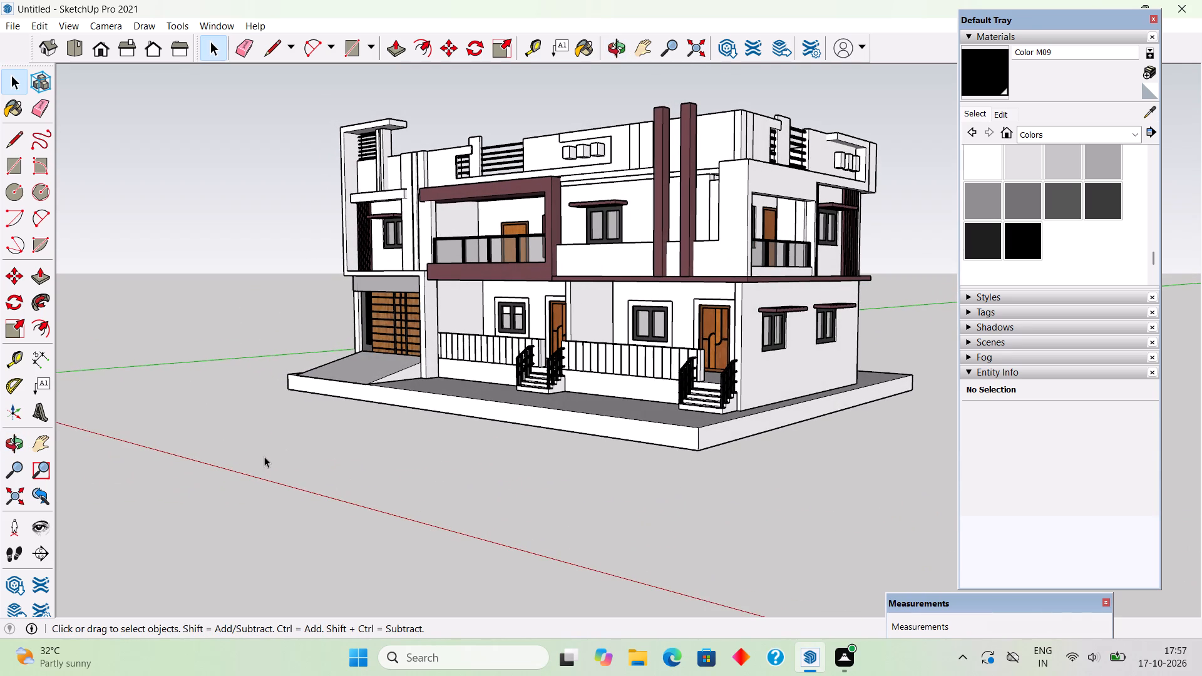
middle_click_drag(301, 473, 655, 497)
scroll(655, 497, "down", 4)
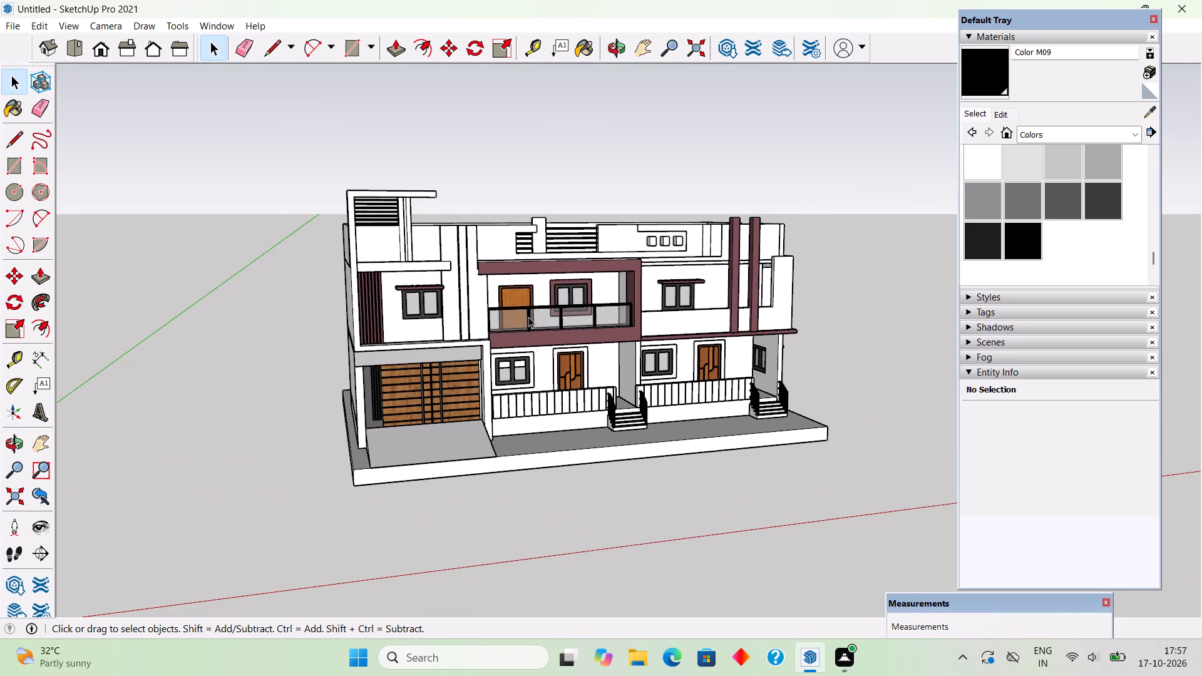
Draw a rectangle about 10' 7 1/16" by 4' 7 3/16" over the parapet wall panel below the black louvres above the garage.
scroll(359, 217, "up", 9)
middle_click_drag(376, 237, 320, 250)
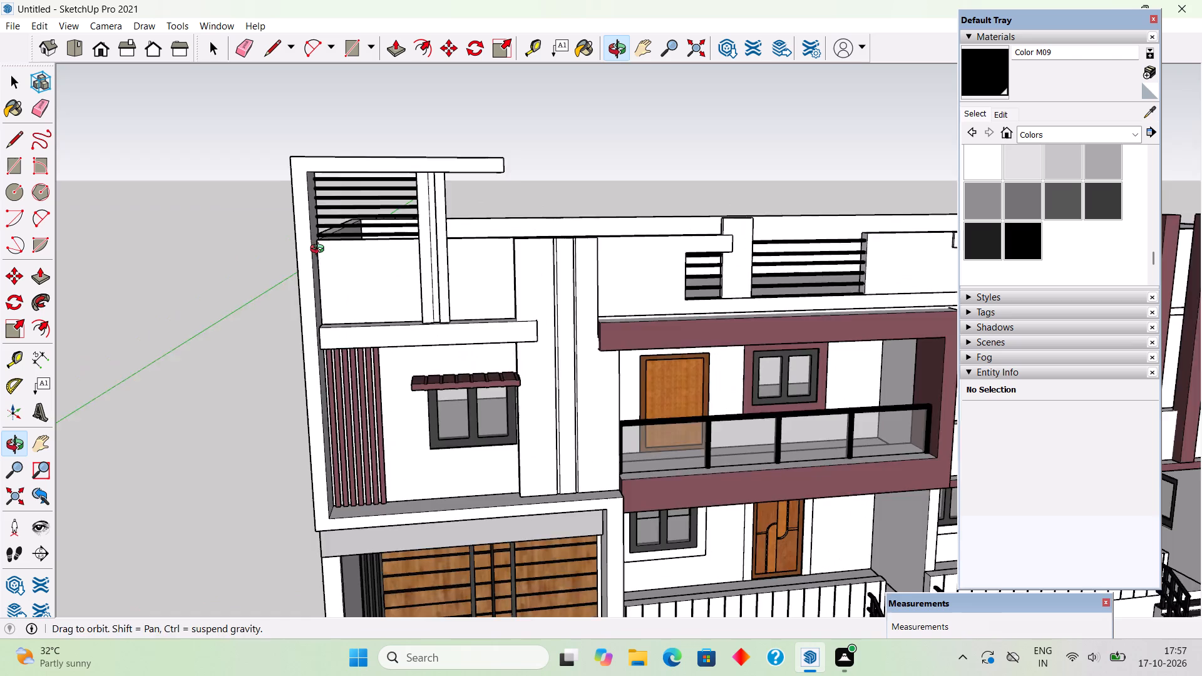
middle_click_drag(320, 250, 311, 251)
scroll(311, 252, "up", 8)
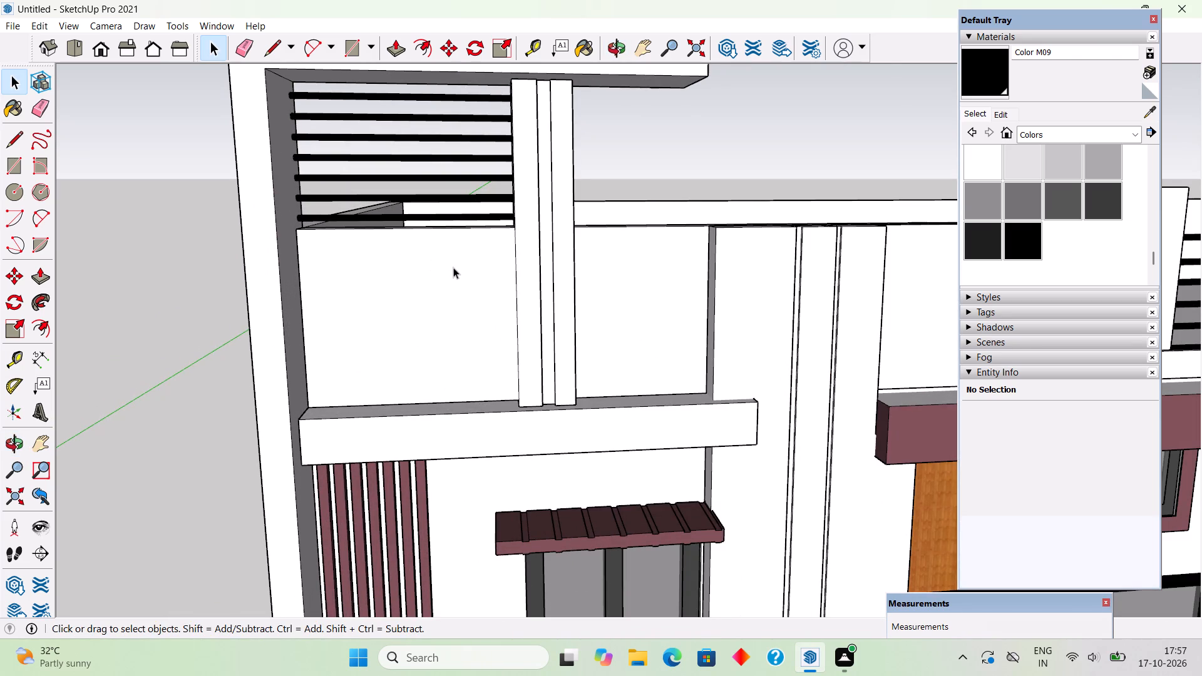
key("r")
left_click(304, 228)
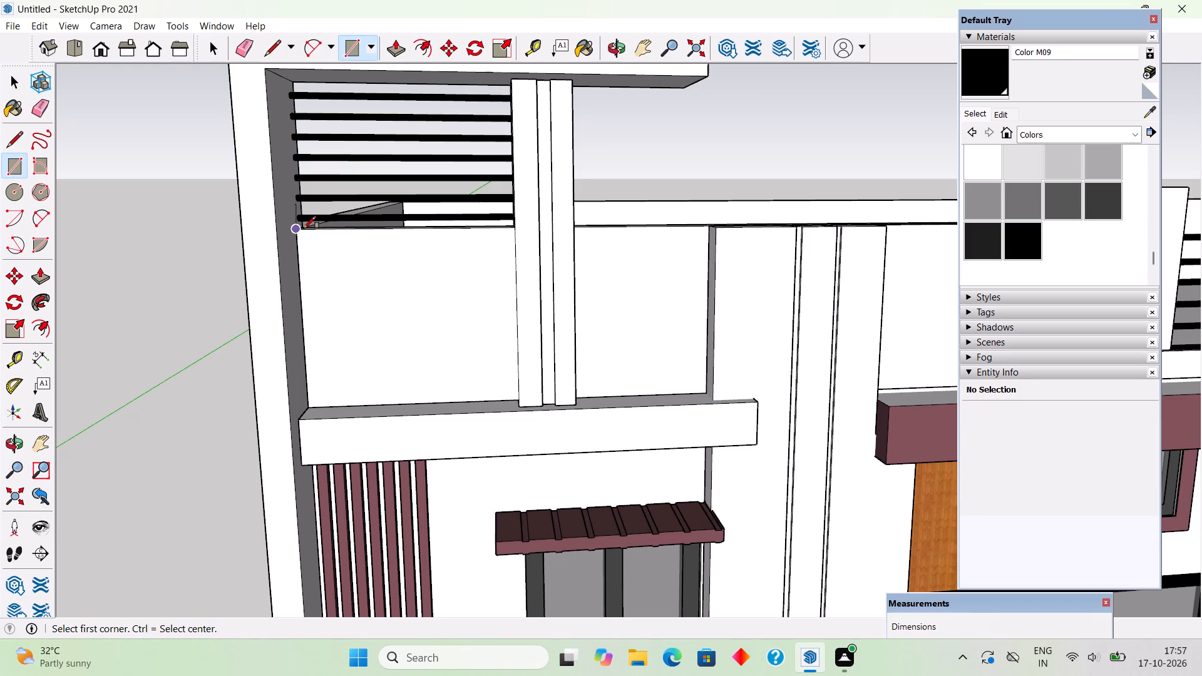
left_click(704, 394)
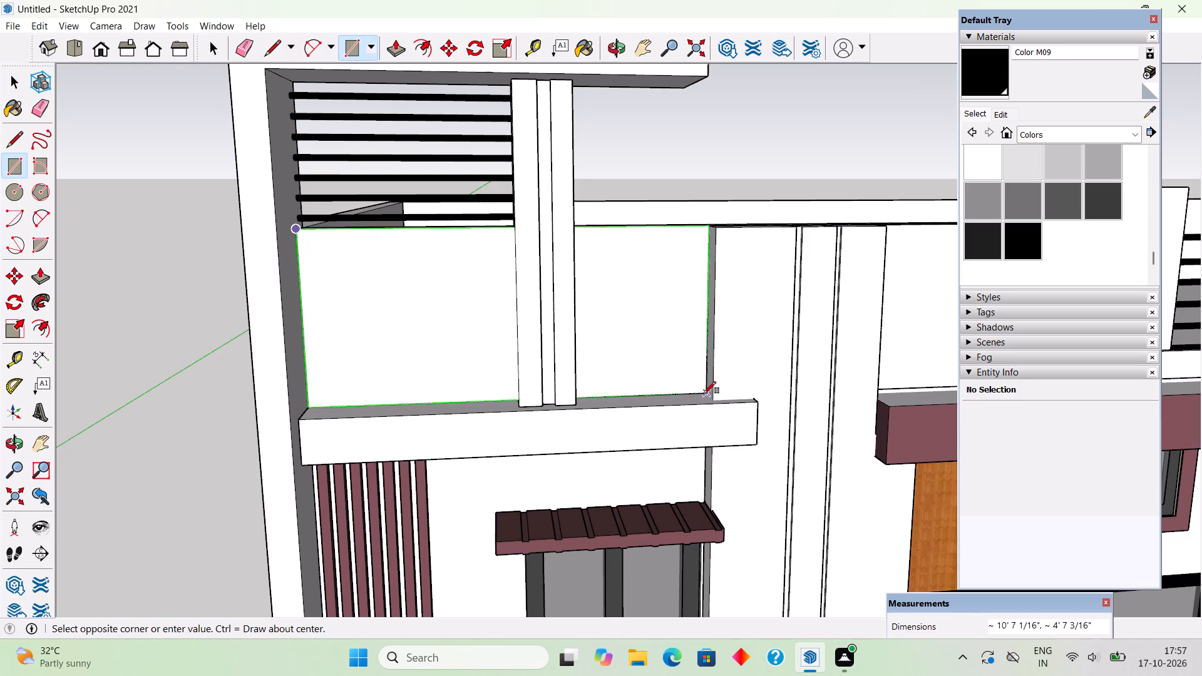
middle_click_drag(647, 382, 676, 461)
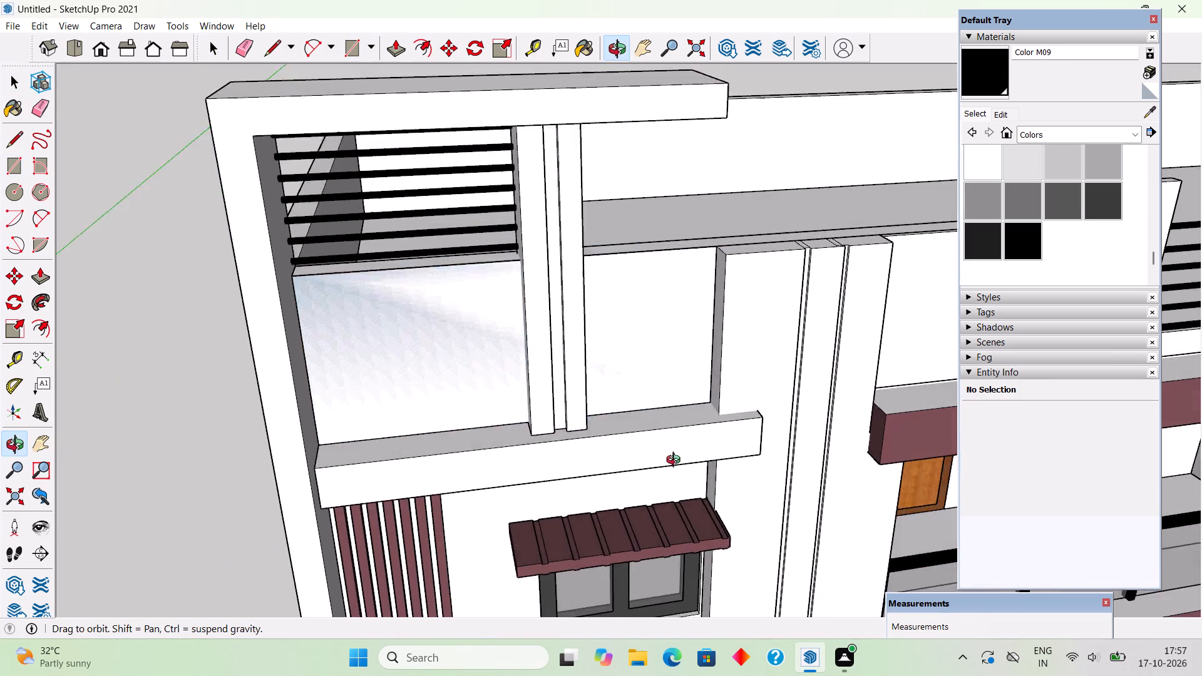
Extrude the rectangle below the black louvres above the garage by 1" to form a thin wall panel.
middle_click_drag(676, 461, 704, 523)
key("p")
left_click(662, 389)
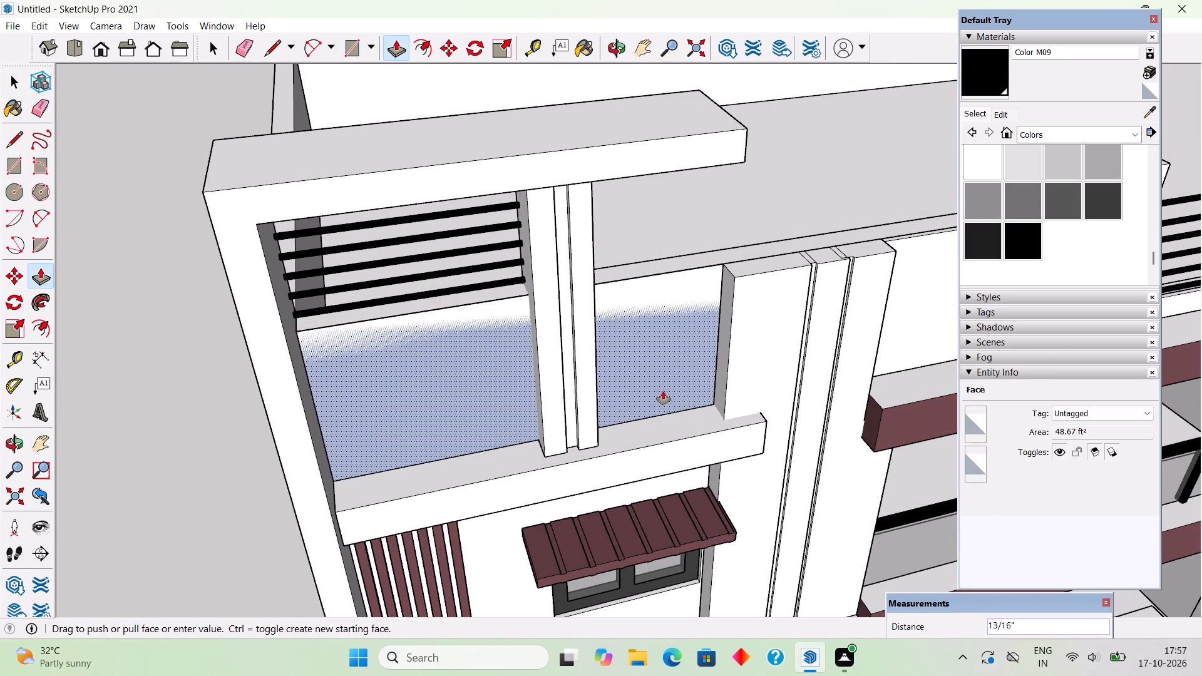
type("1\"")
key("Return")
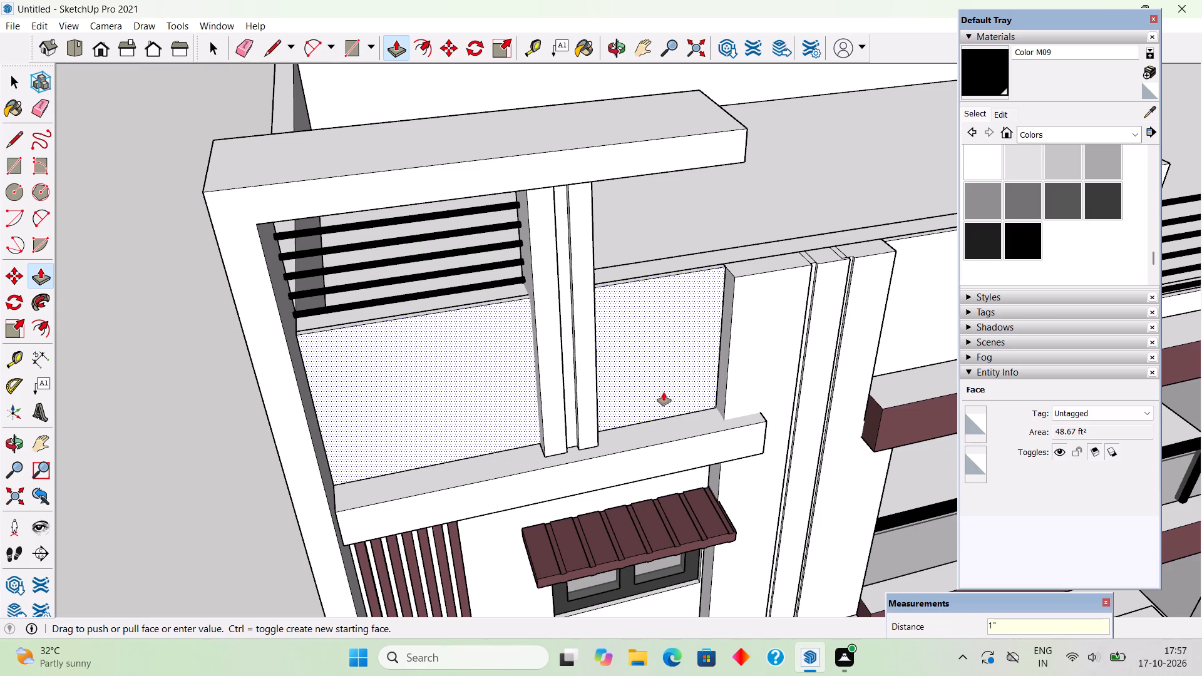
Make the entire thin wall panel below the louvres a group.
key("space")
double_click(664, 392)
triple_click(664, 392)
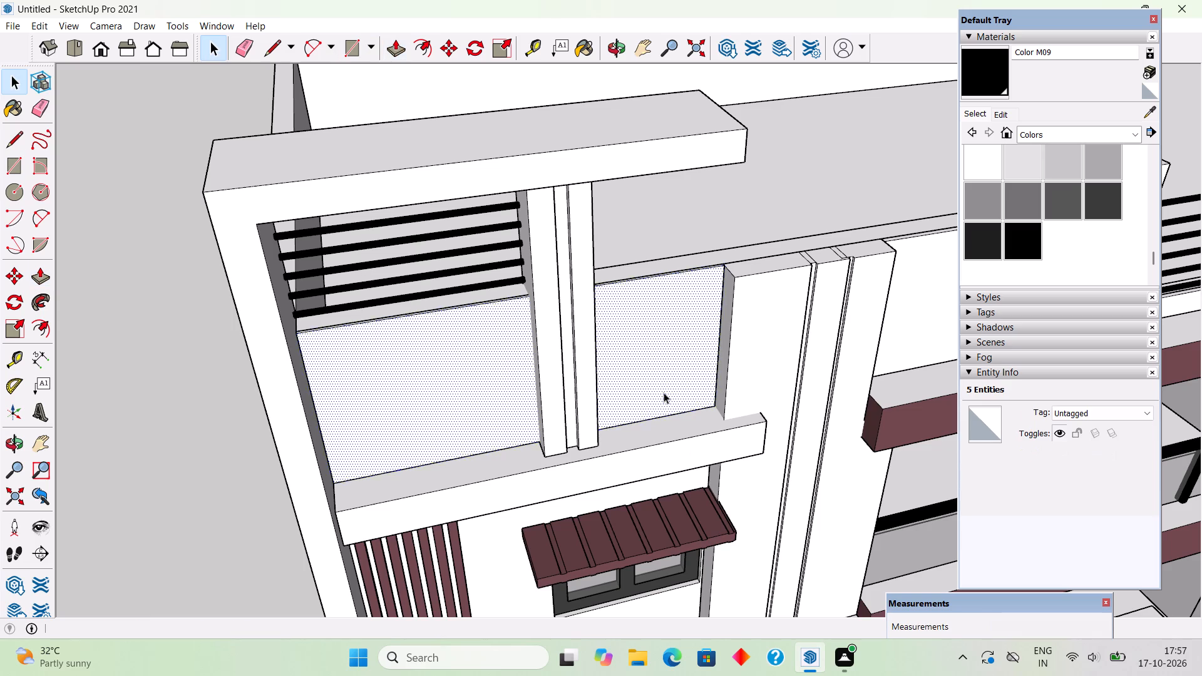
right_click(664, 392)
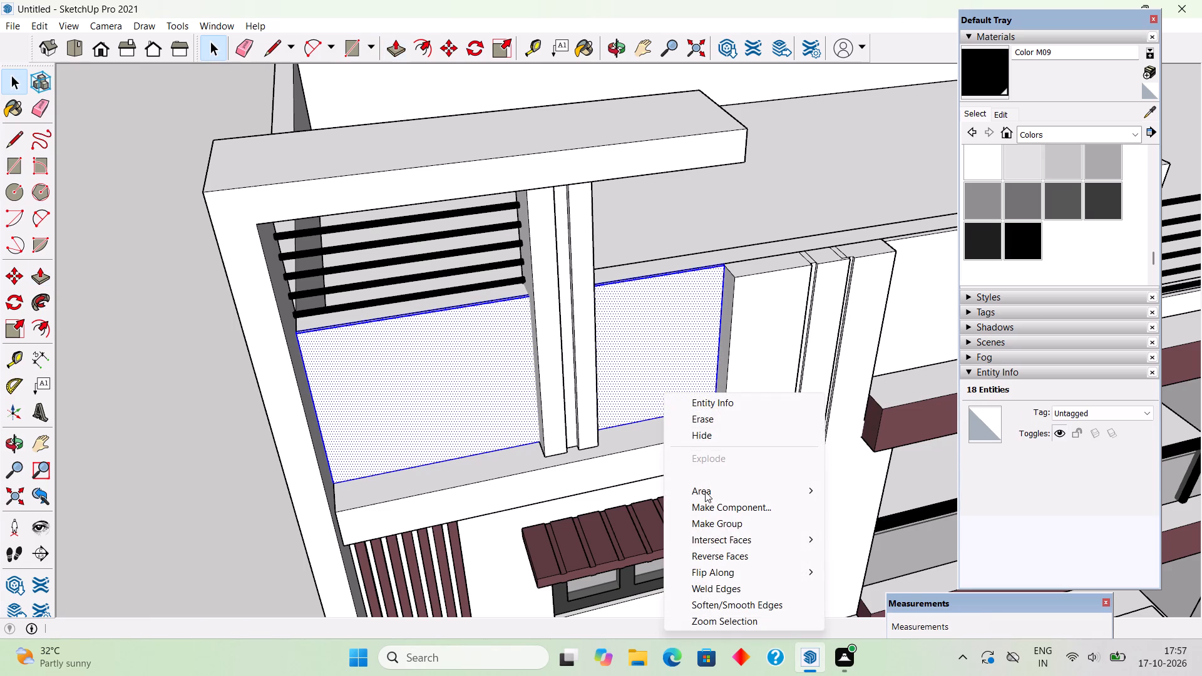
left_click(706, 527)
left_click(175, 391)
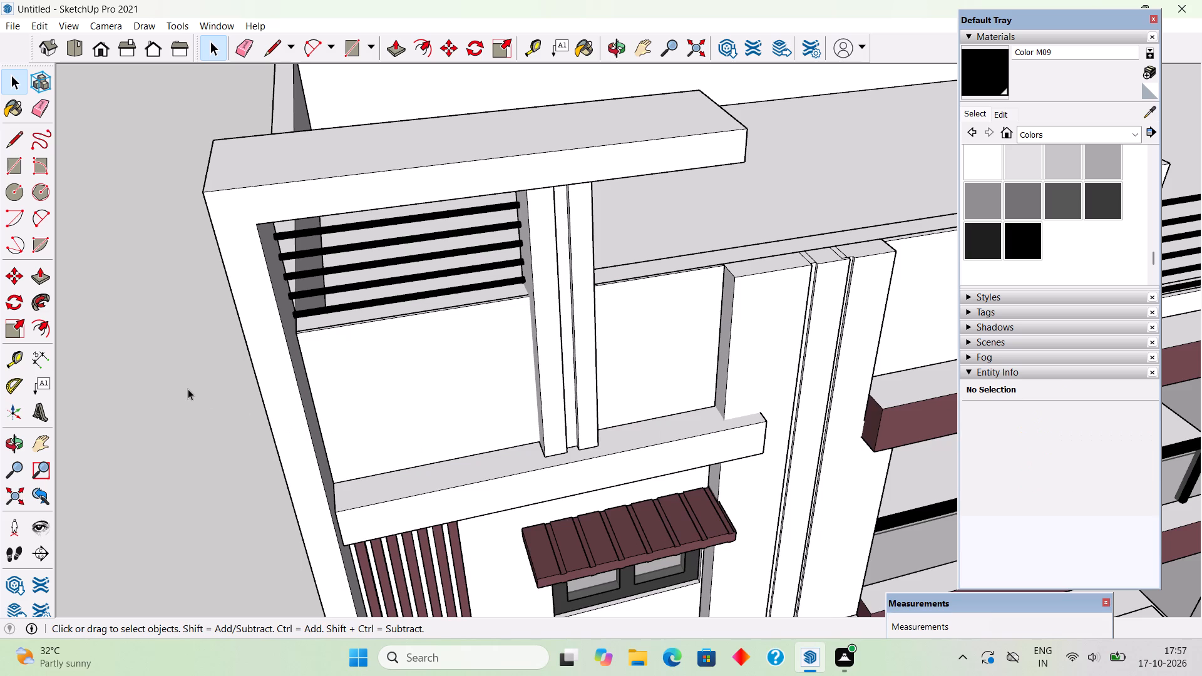
Draw a rectangle about 5' 5" by 1' 8 11/16" on the panel directly beneath the louvres and extrude it 8".
key("r")
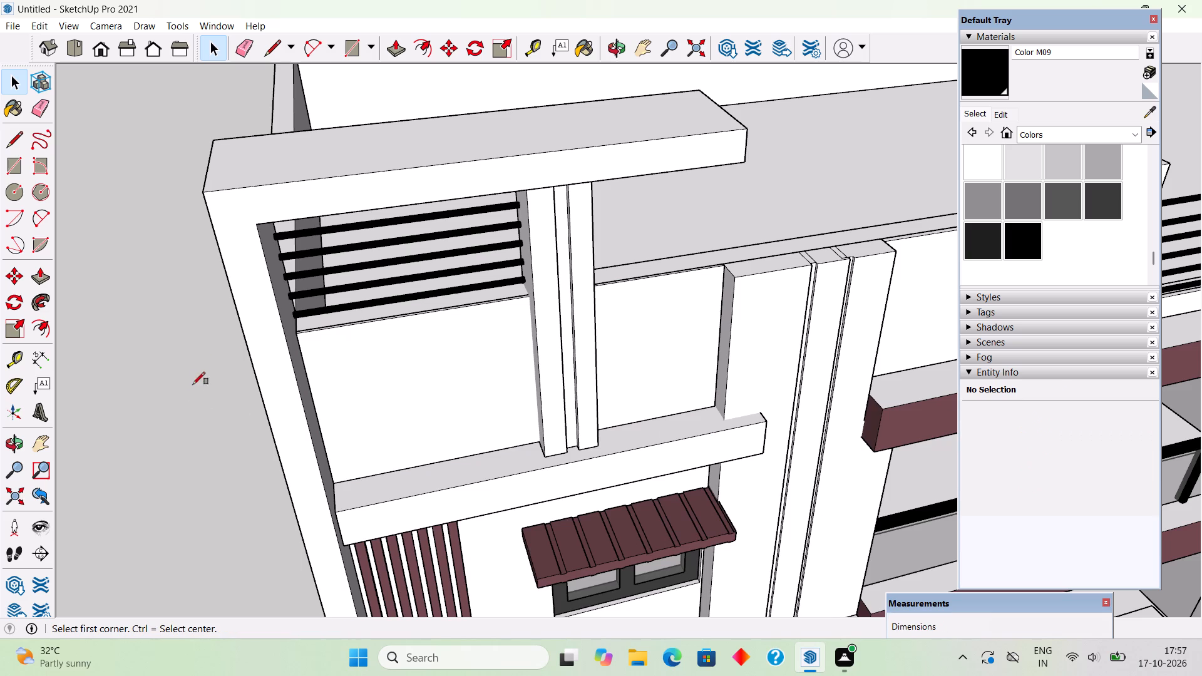
left_click(303, 334)
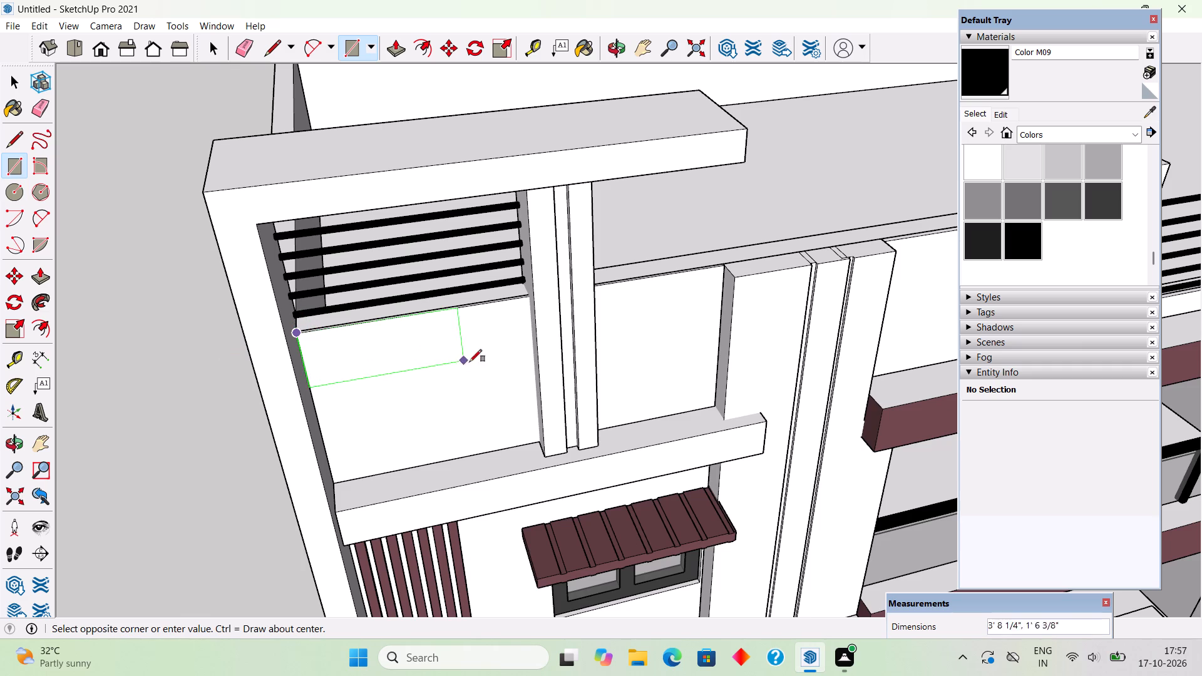
left_click(532, 355)
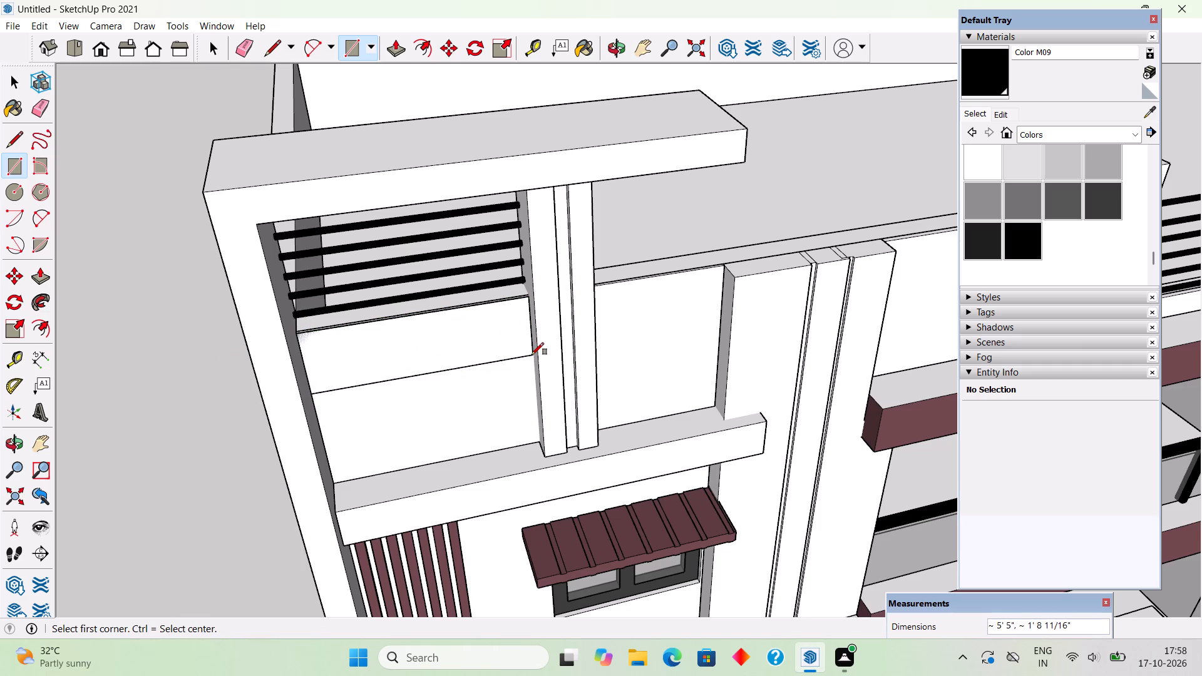
key("p")
left_click(517, 344)
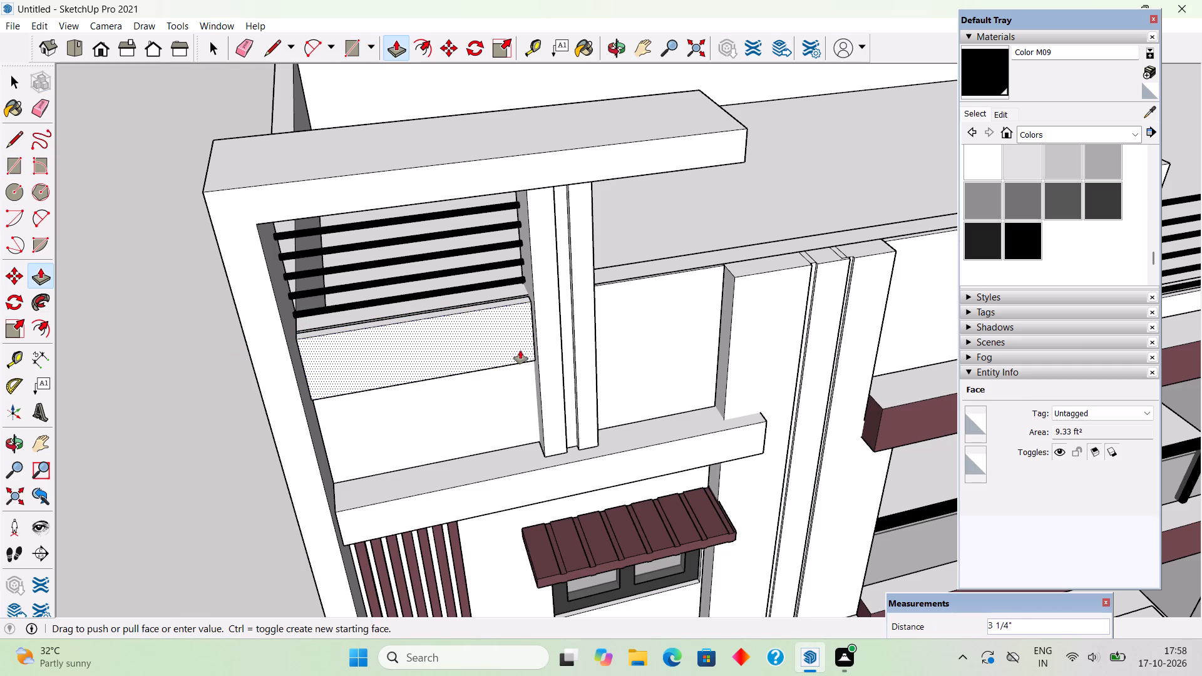
left_click(552, 327)
Draw a full-width strip about 1' 2 5/16" high across the front of the projecting block and recess it 7".
middle_click_drag(496, 347, 451, 227)
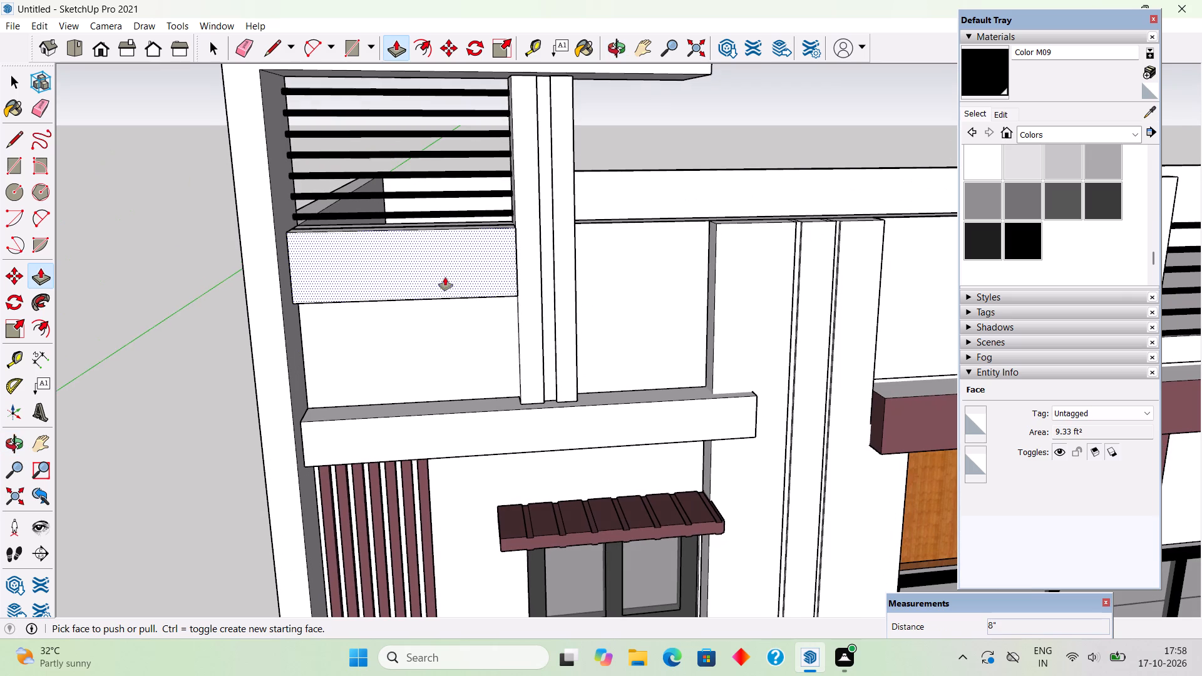
key("r")
scroll(289, 267, "up", 5)
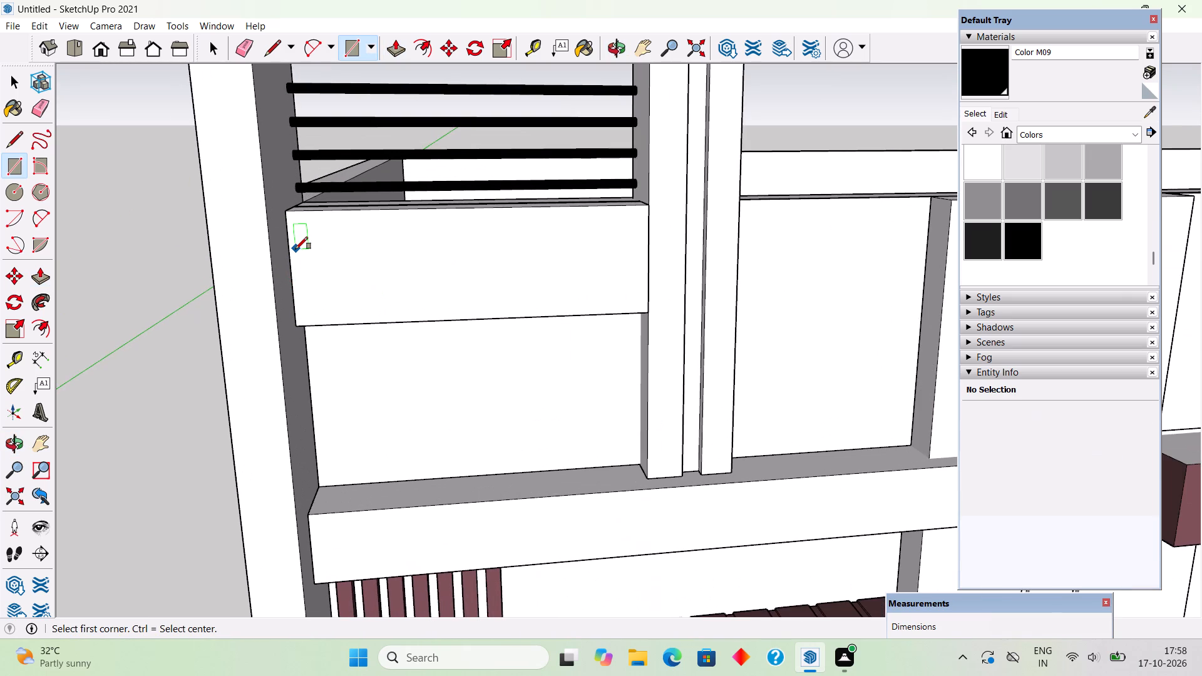
left_click(287, 246)
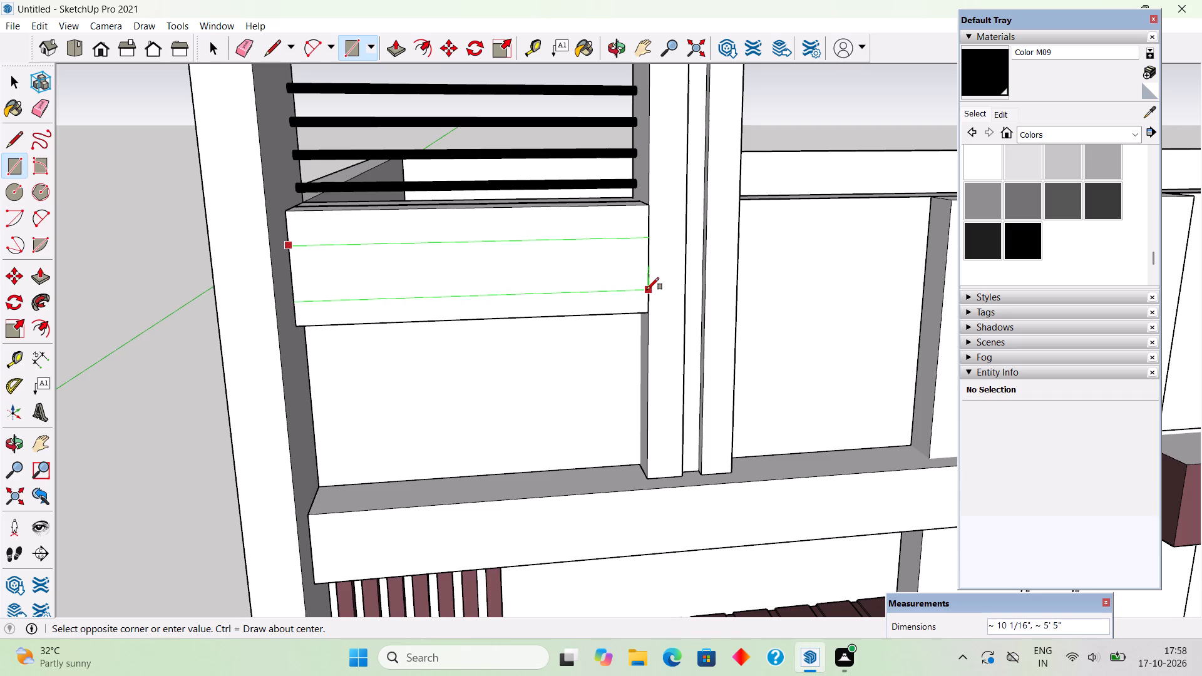
key("r")
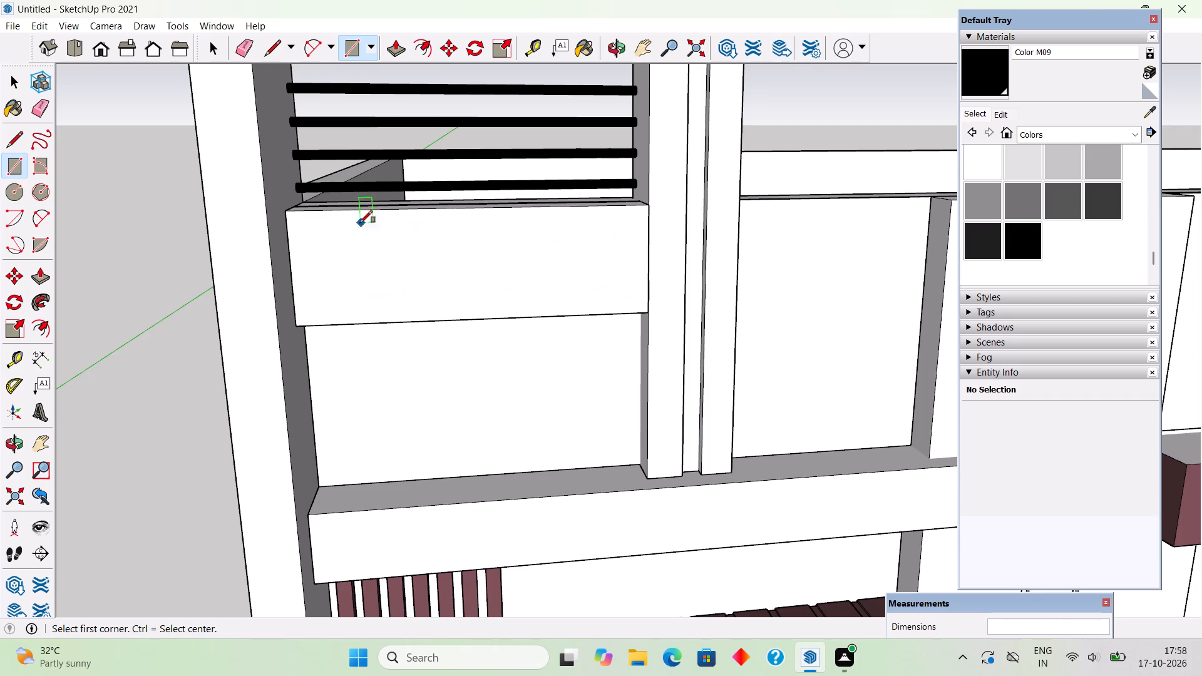
left_click(287, 227)
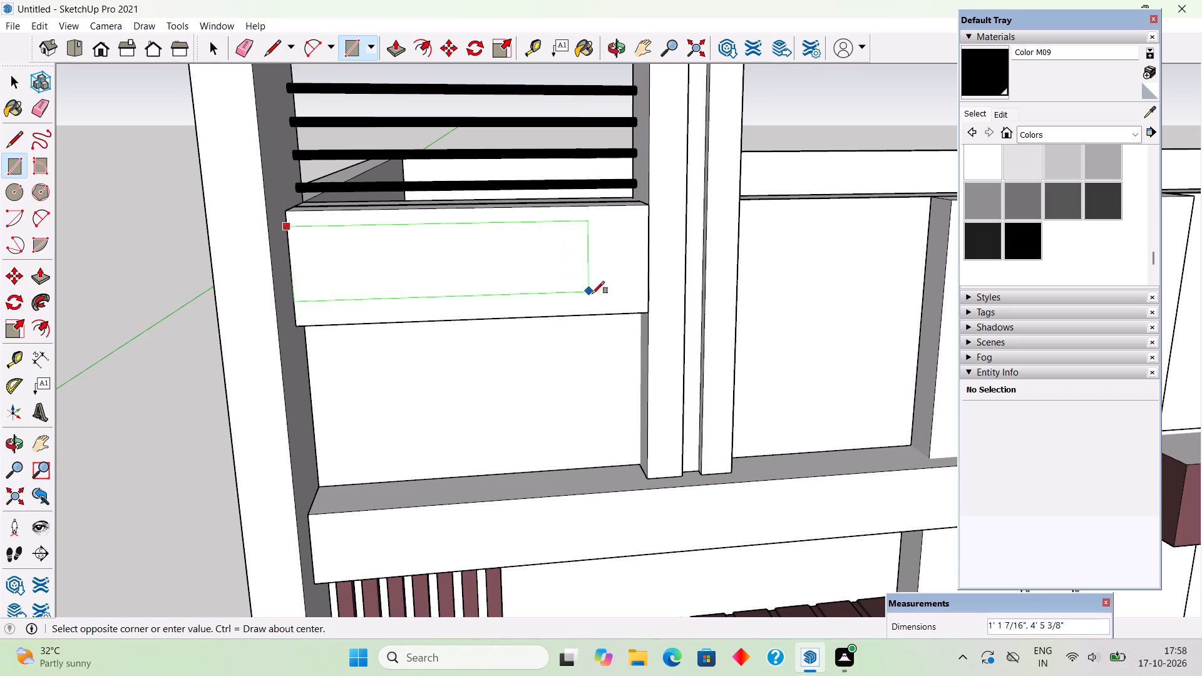
left_click(647, 294)
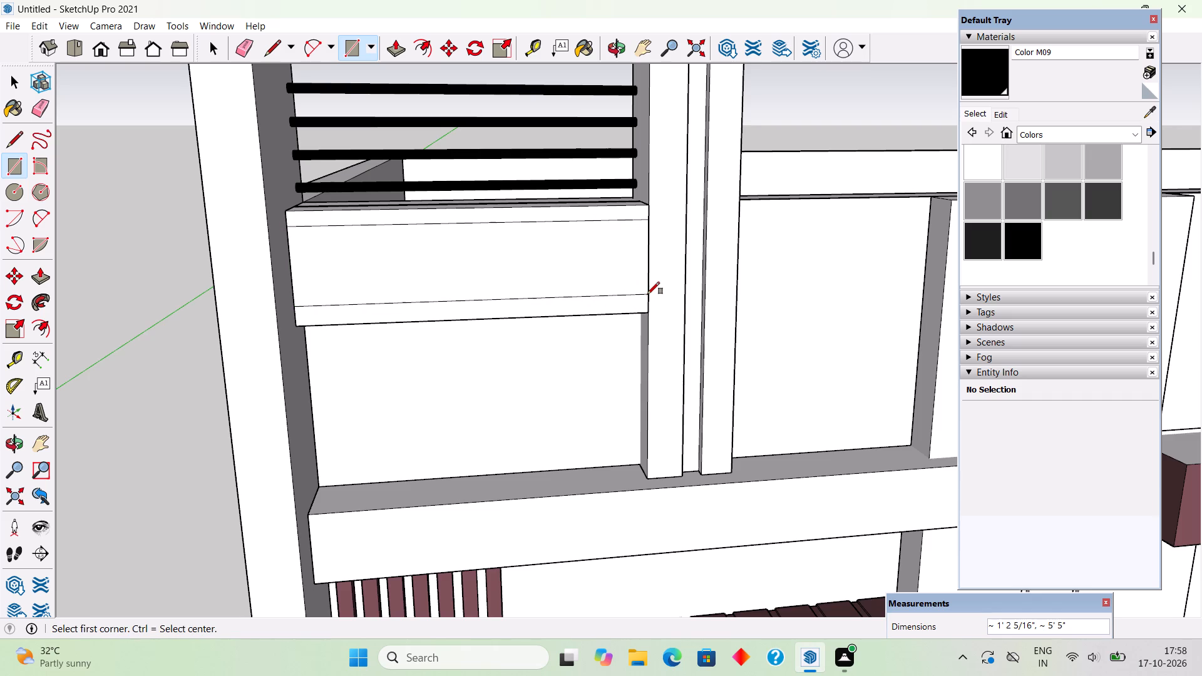
key("p")
left_click(607, 279)
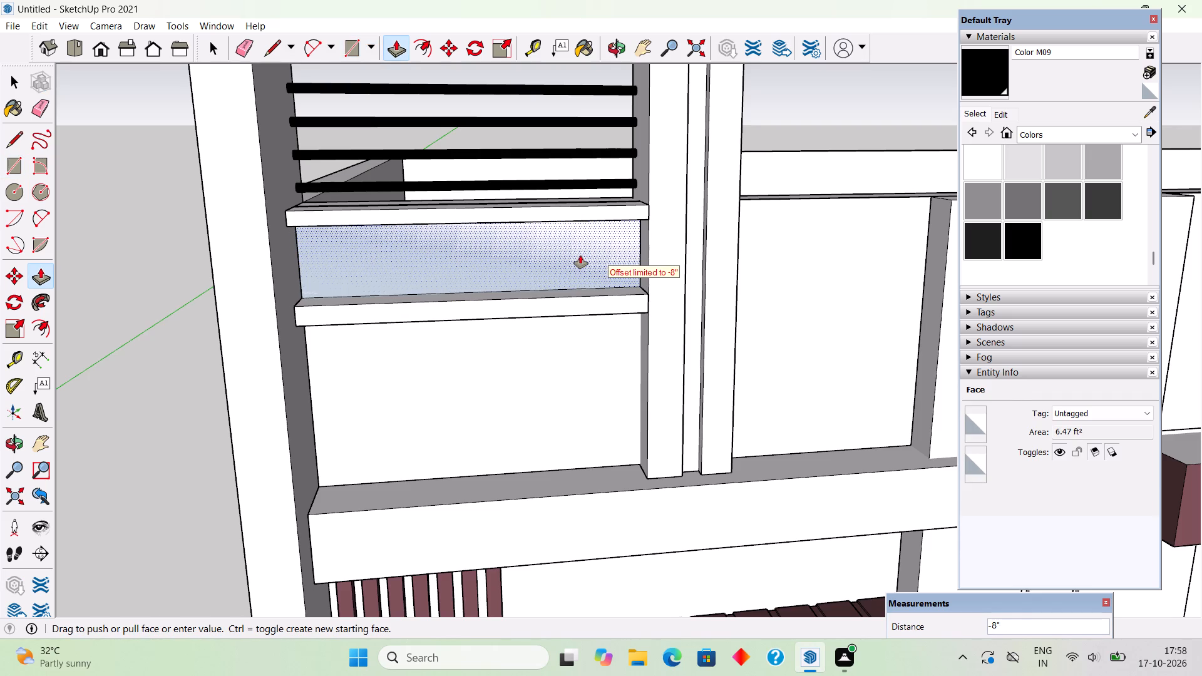
type("7\"")
key("Return")
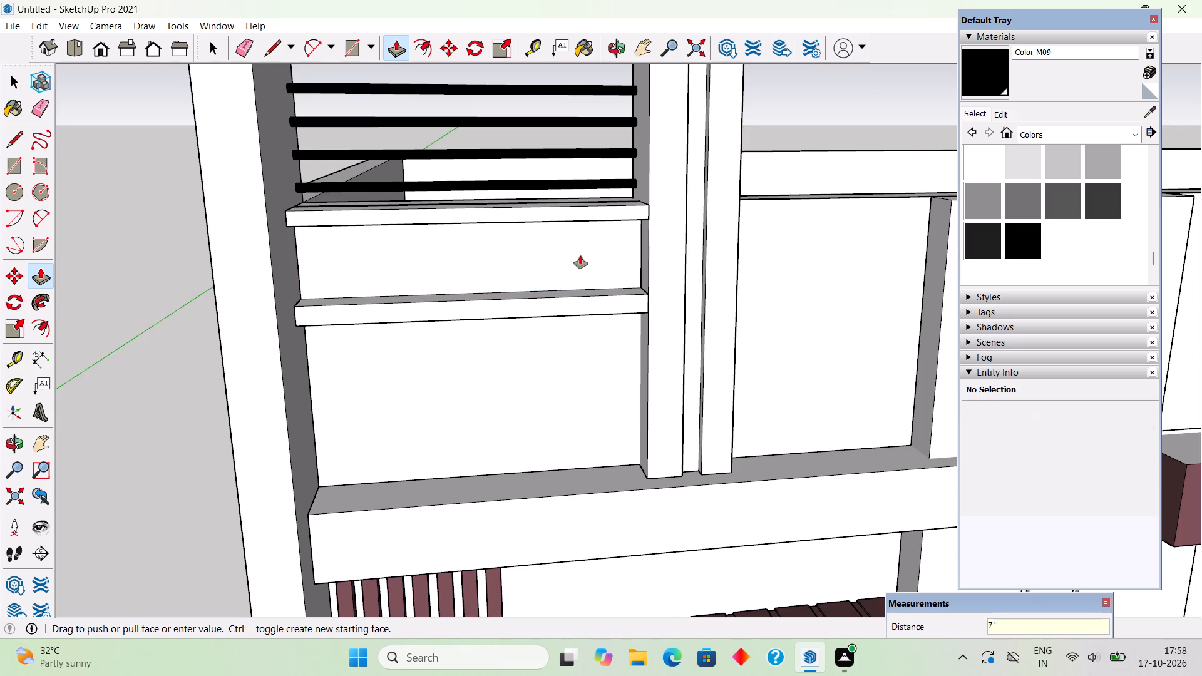
Make the recessed block with its upper and lower ledges a group.
key("space")
triple_click(580, 255)
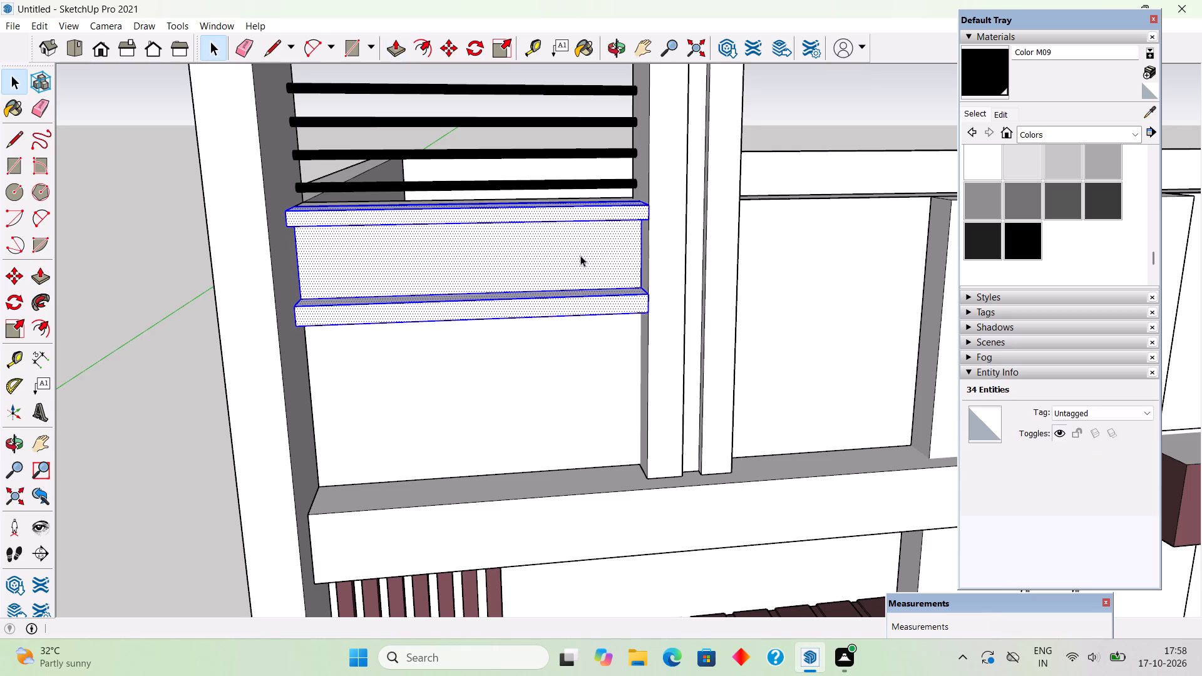
right_click(580, 255)
left_click(624, 391)
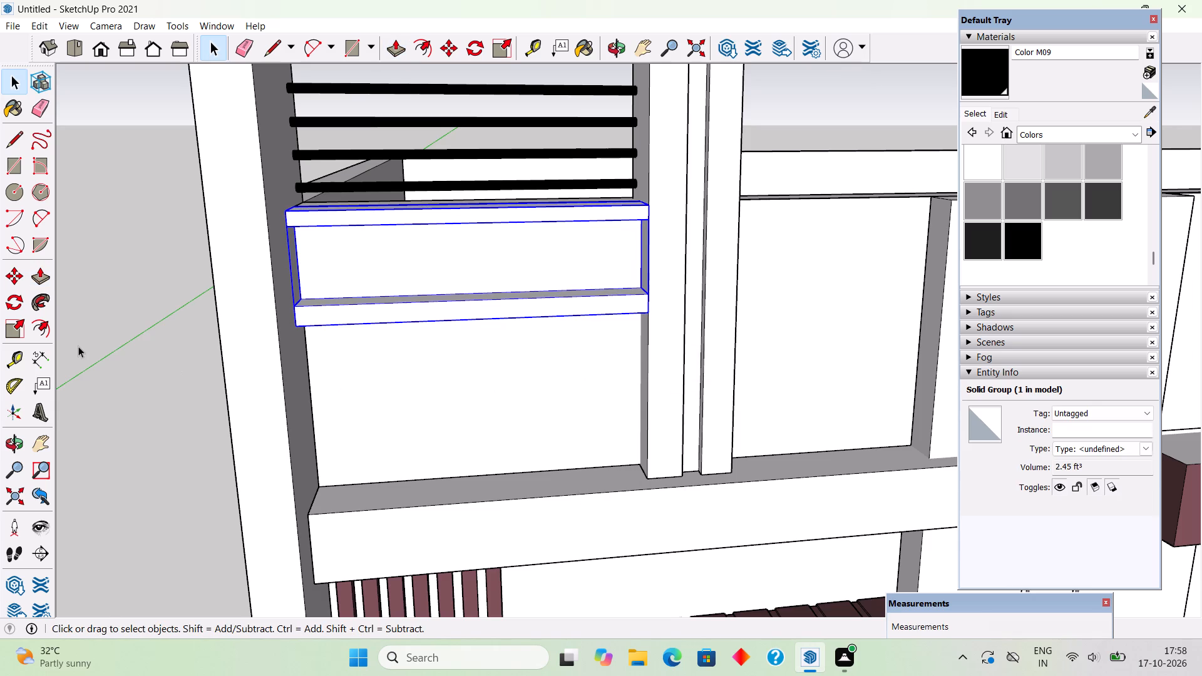
left_click(115, 349)
Draw a rectangle about 3' 7 7/16" by 2' 10 1/2" below the lower ledge and extrude it 8", flush with the ledge.
middle_click_drag(323, 482, 357, 363)
scroll(357, 363, "down", 1)
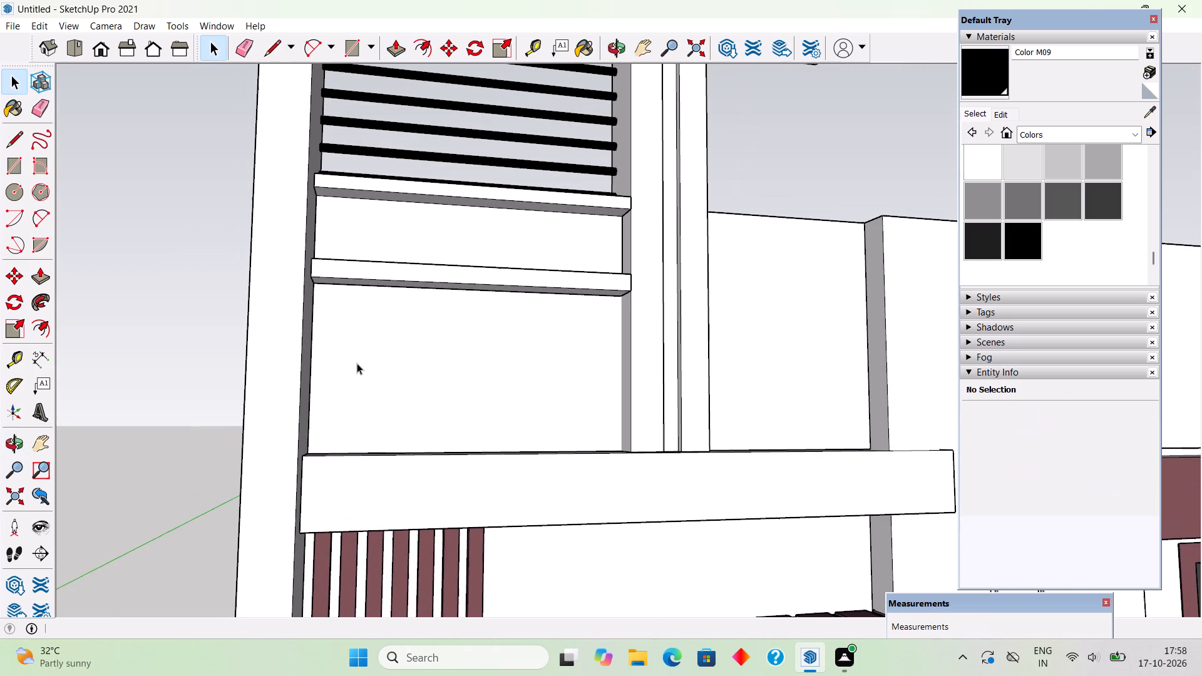
scroll(357, 363, "up", 4)
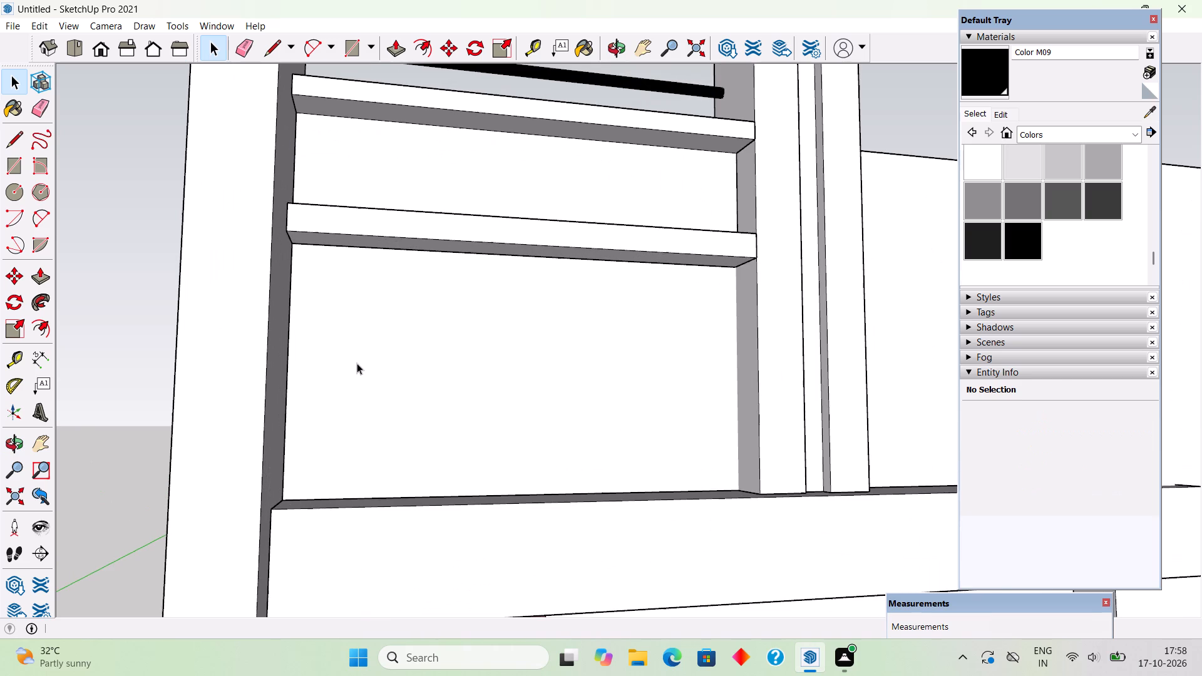
key("r")
left_click(291, 247)
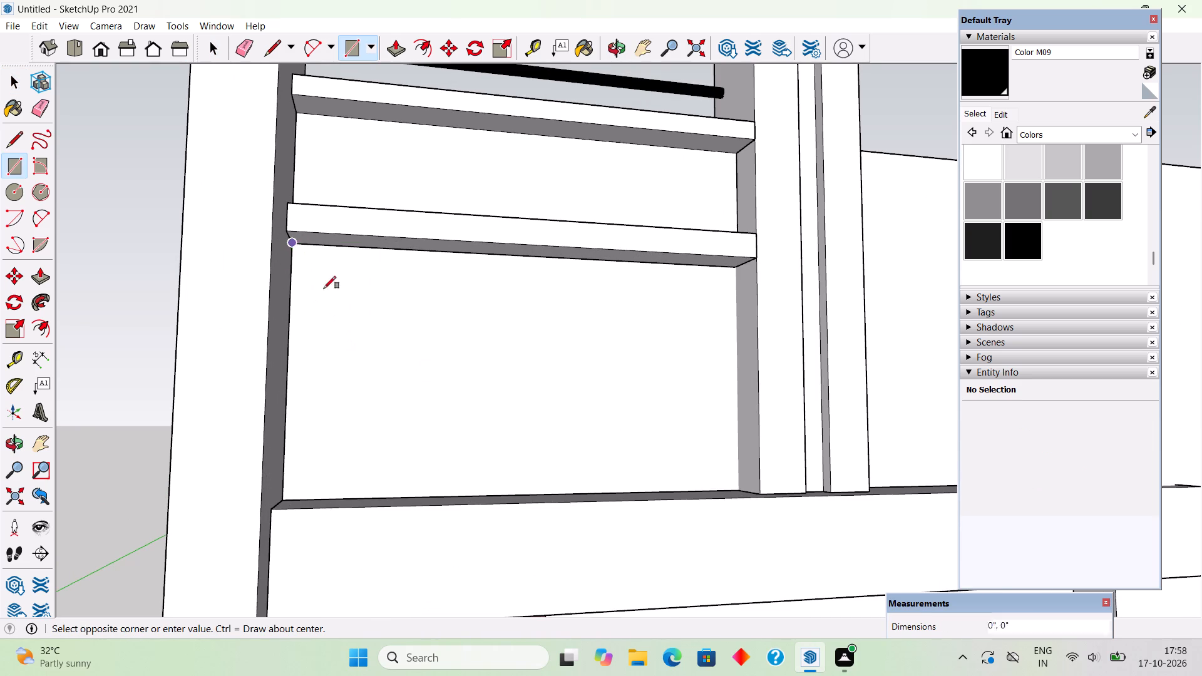
left_click(601, 494)
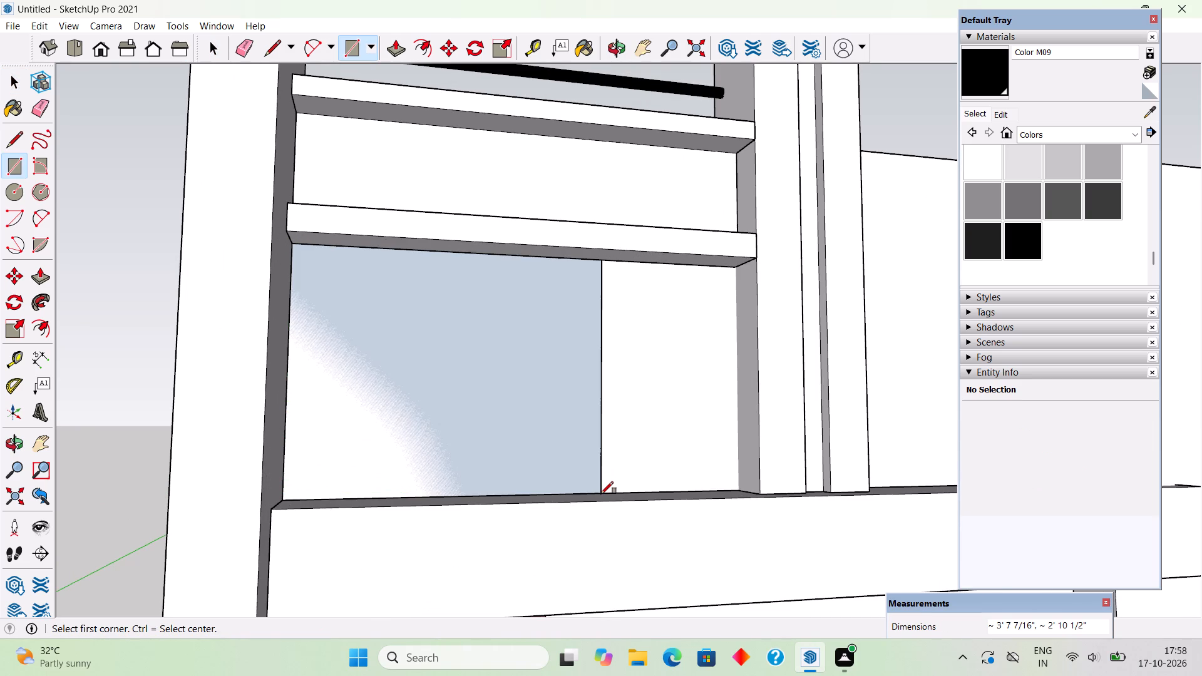
key("p")
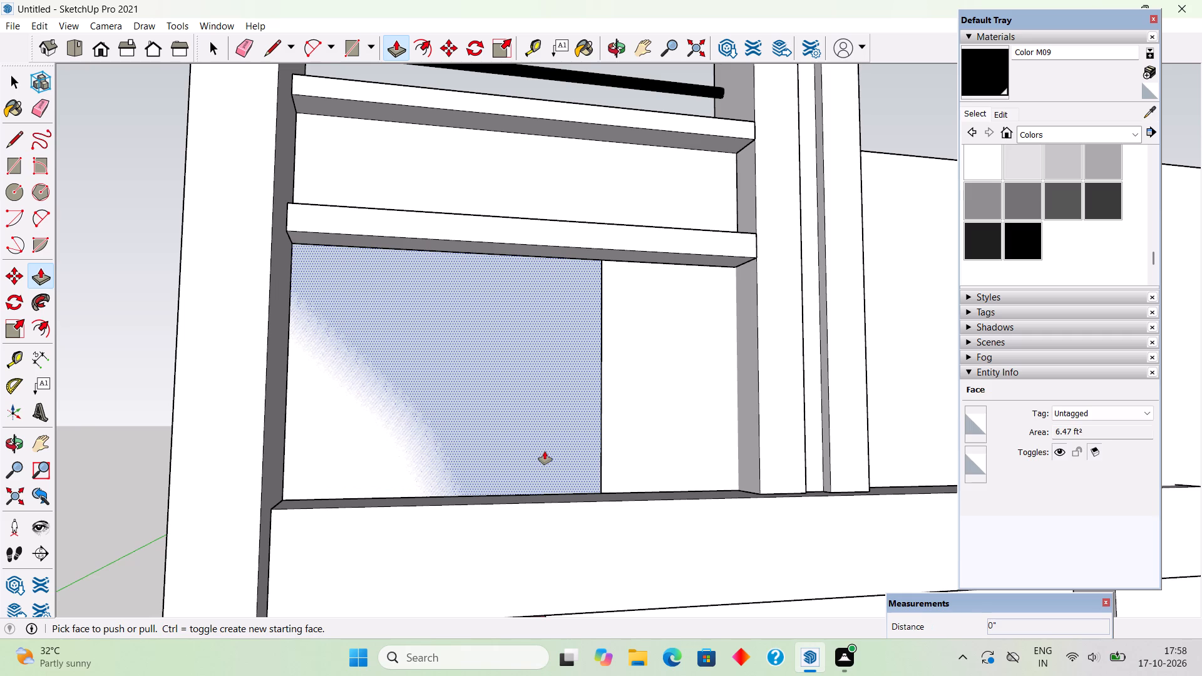
left_click(545, 451)
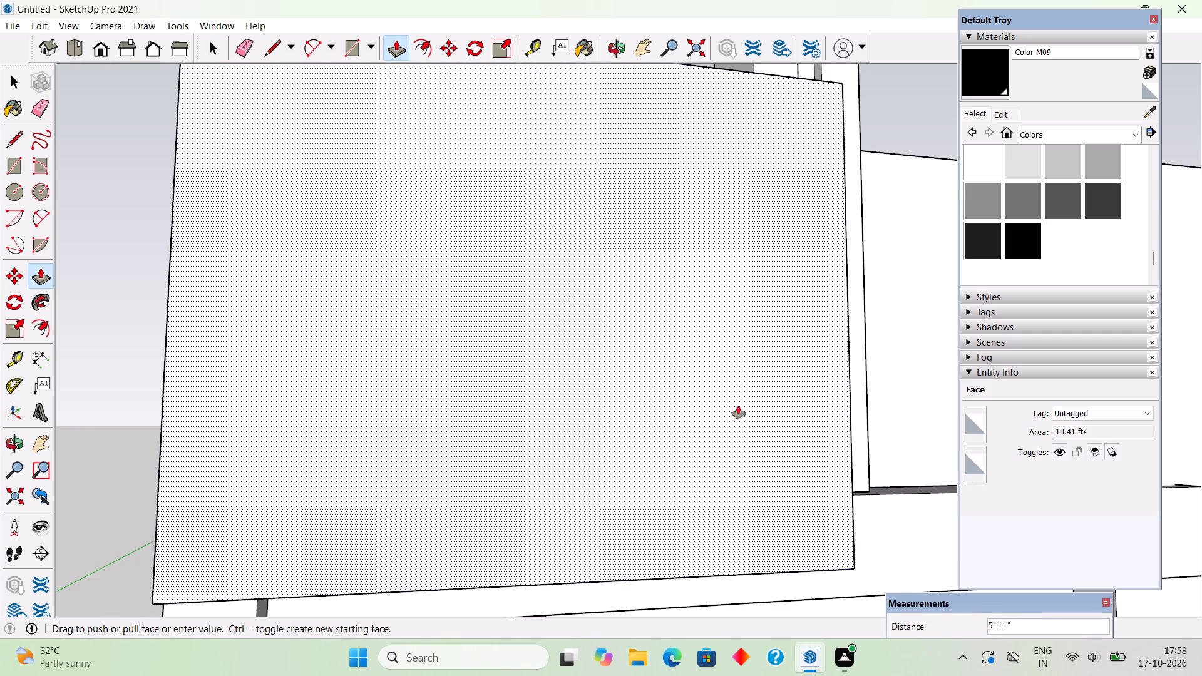
middle_click_drag(741, 411, 863, 608)
left_click(391, 136)
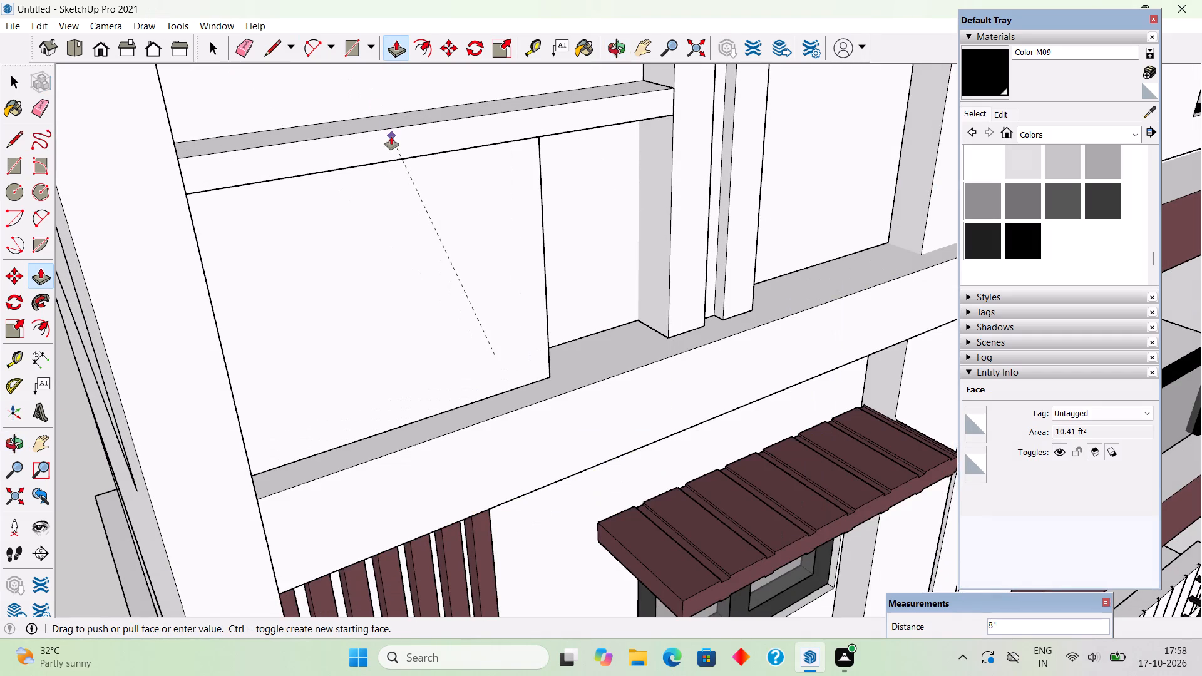
Draw three full-width horizontal strips, about 2 1/16", 2 13/16" and 2 7/8" high from top to bottom, across the new block's front.
key("space")
middle_click_drag(437, 267, 367, 223)
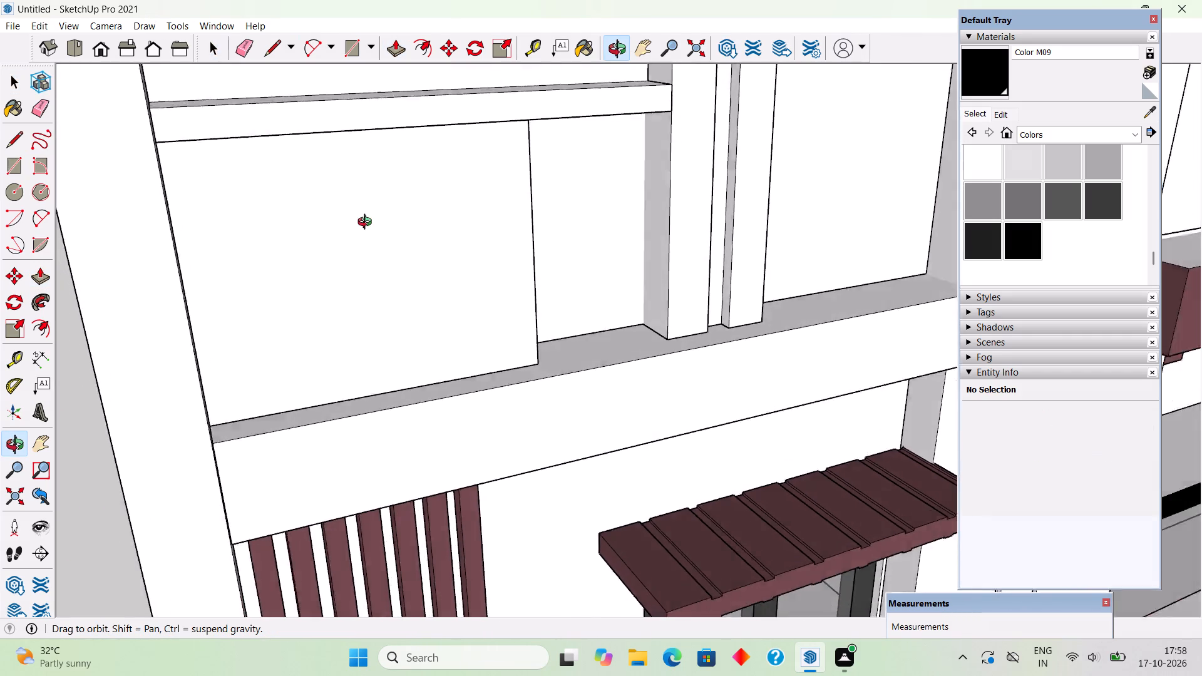
middle_click_drag(367, 223, 265, 137)
scroll(265, 139, "down", 2)
middle_click_drag(354, 237, 394, 253)
key("r")
left_click(208, 138)
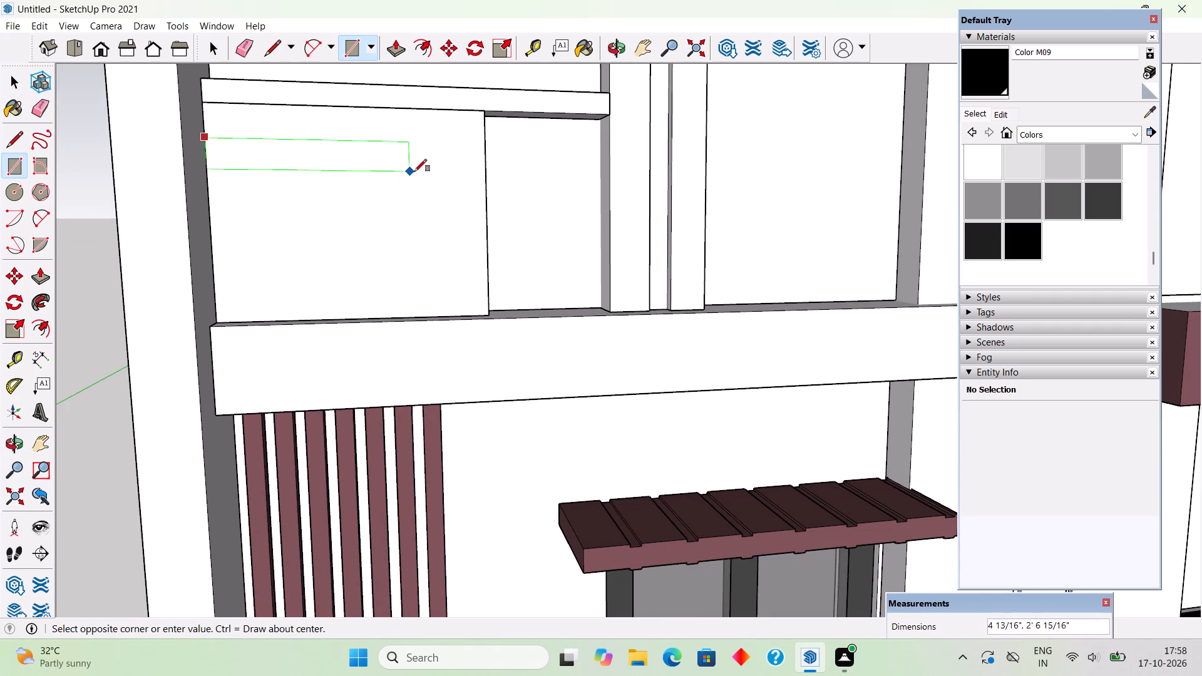
left_click(486, 156)
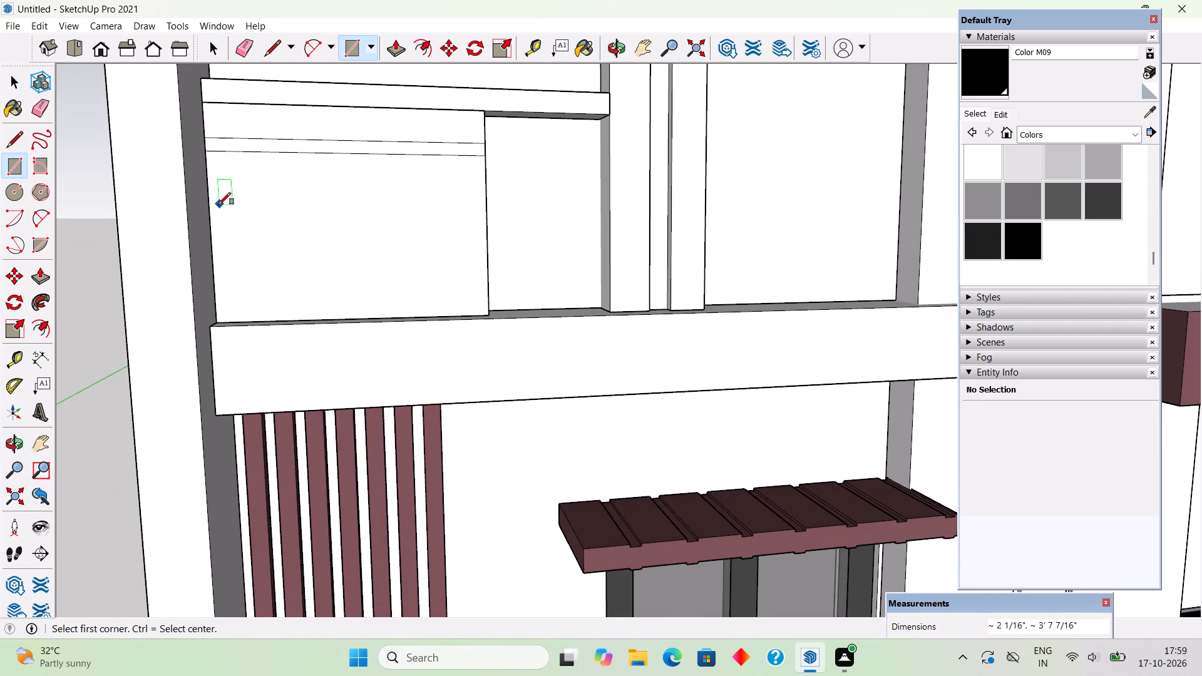
left_click(210, 192)
left_click(486, 211)
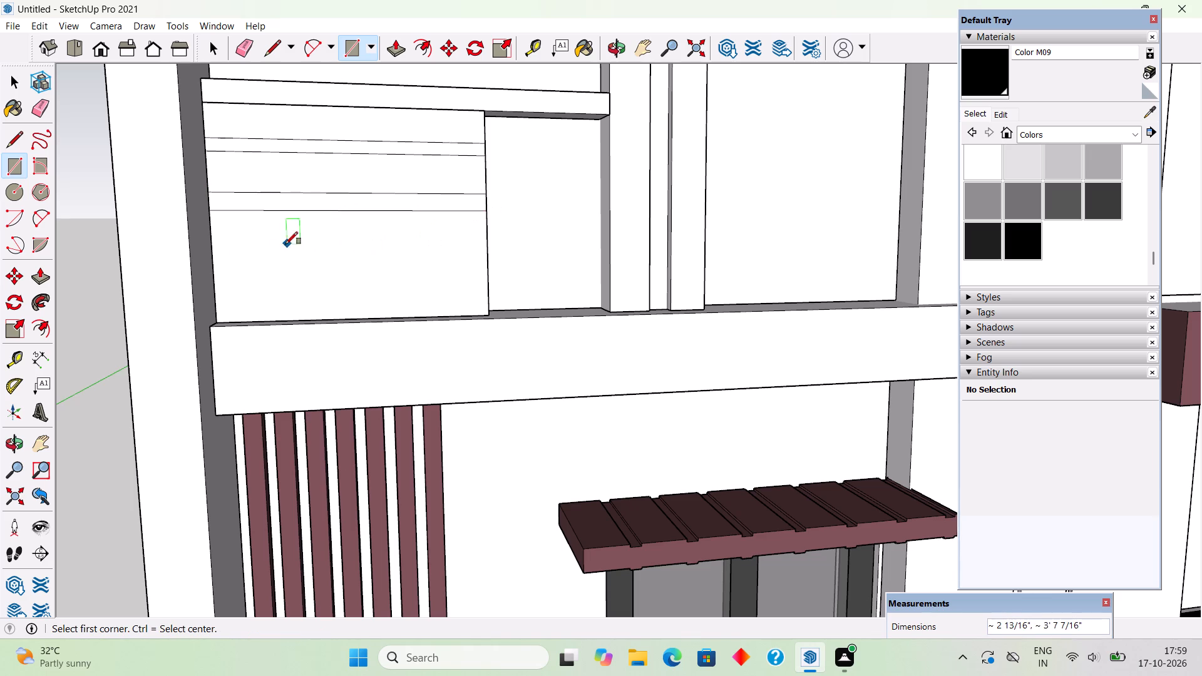
left_click(215, 270)
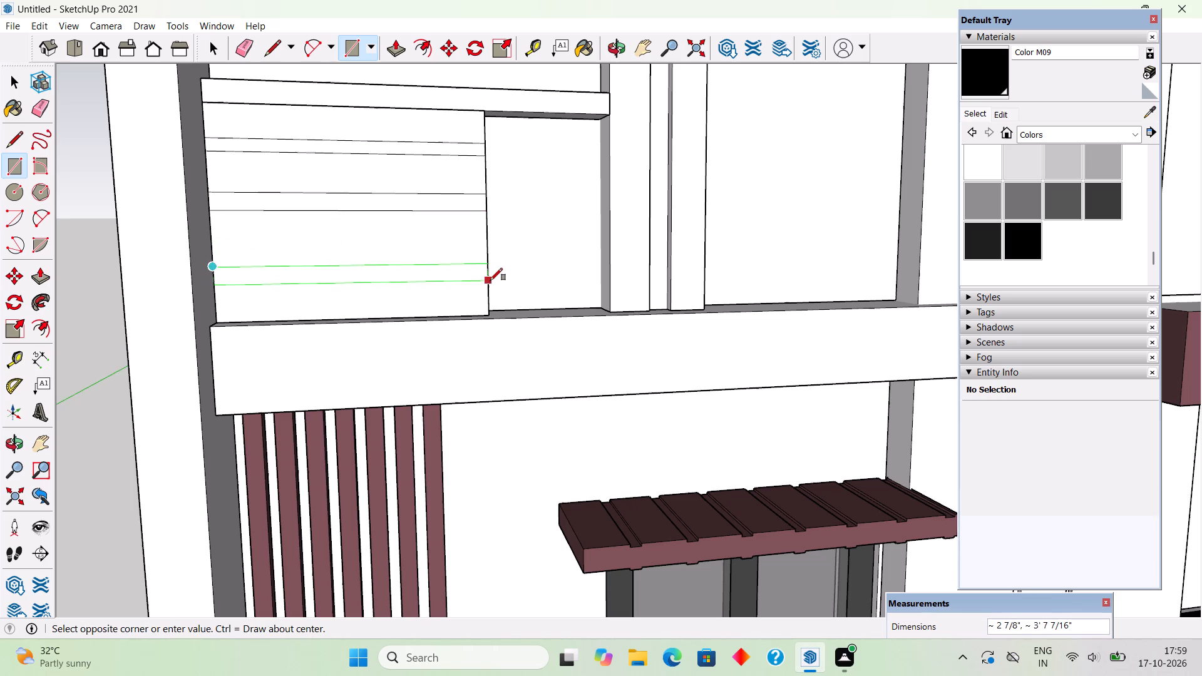
left_click(490, 280)
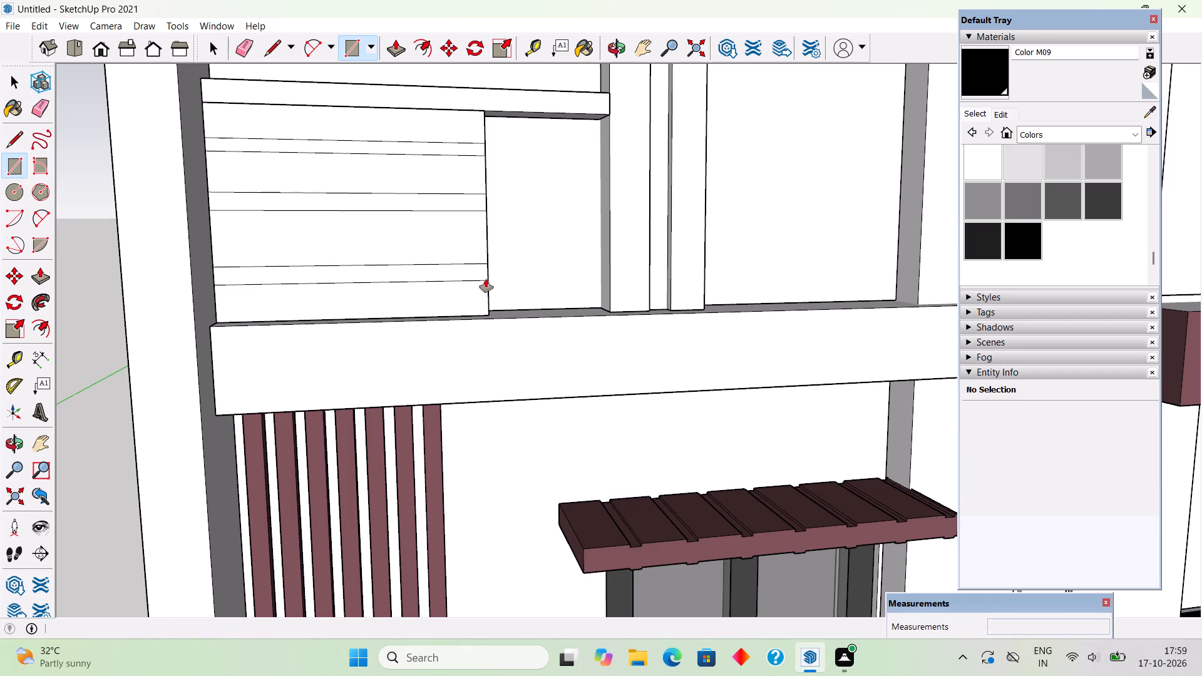
Recess the lowest strip on the block's front by 7" to form a horizontal groove.
key("p")
left_click(459, 270)
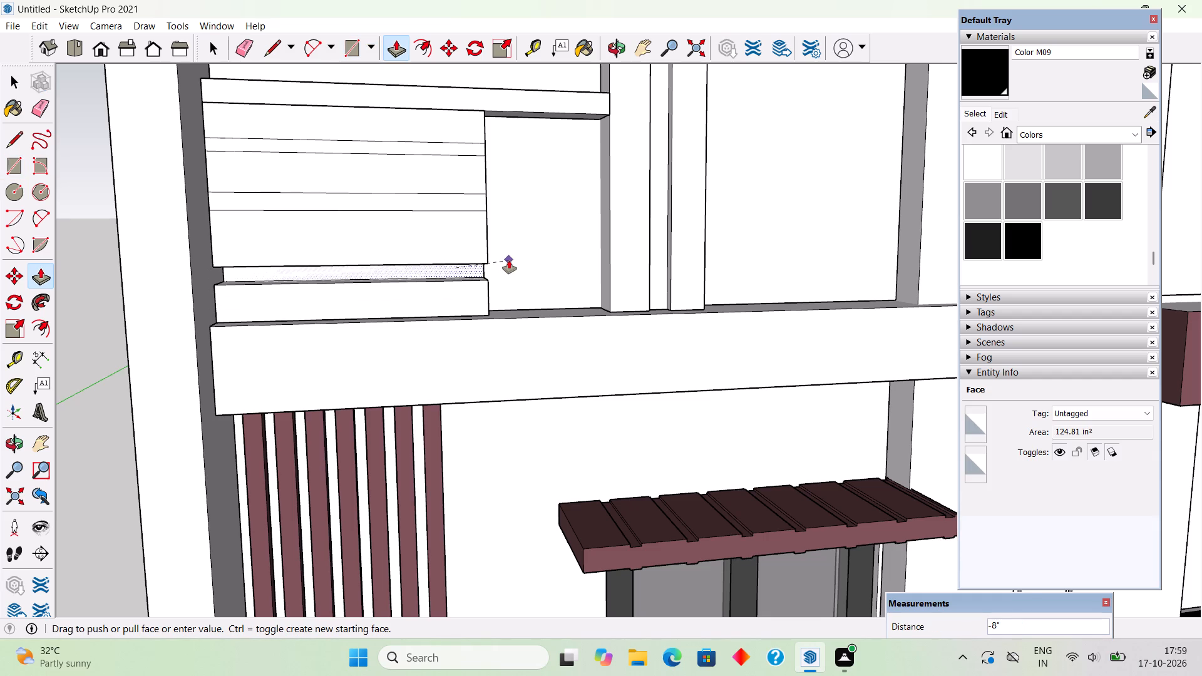
type("7\"")
key("Return")
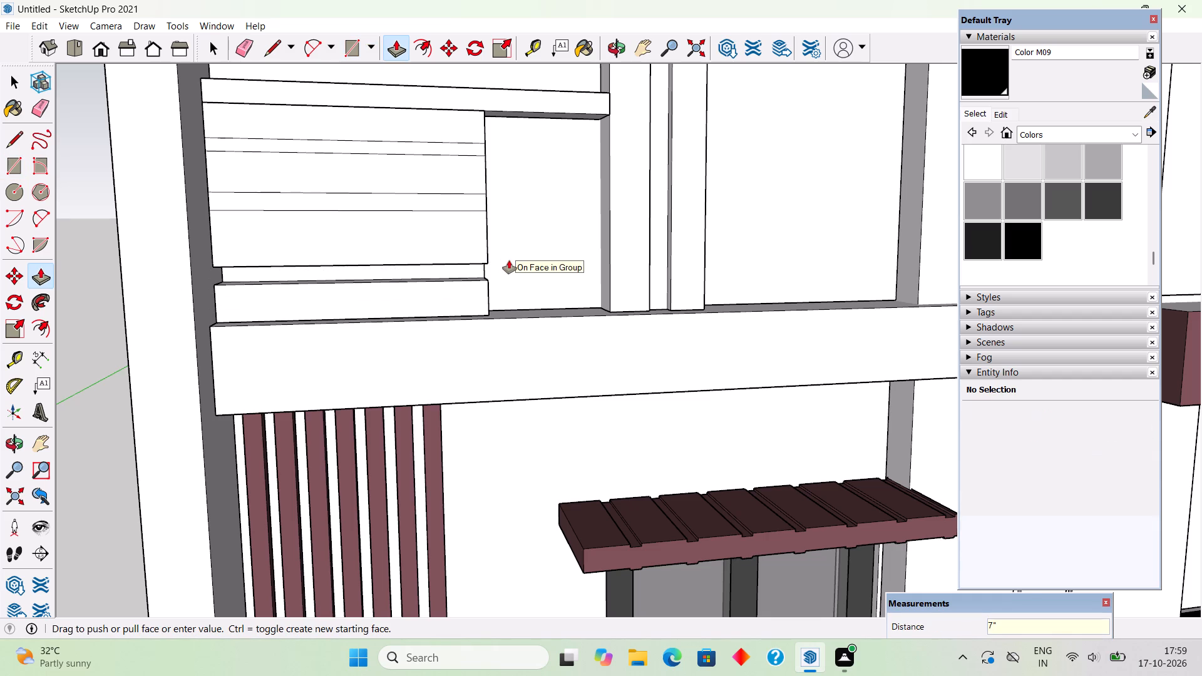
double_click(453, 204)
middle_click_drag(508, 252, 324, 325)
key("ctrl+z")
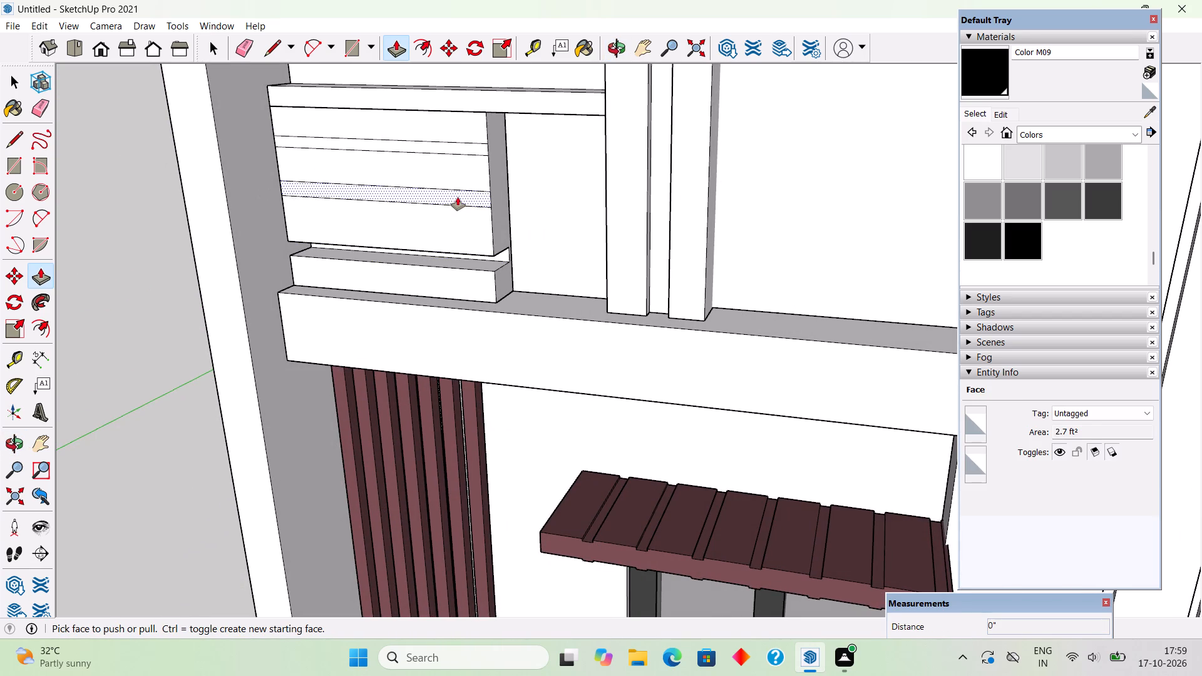
Recess the middle strip on the block's front by 7" and the top strip by 8" to form two more grooves.
left_click(458, 196)
left_click(512, 252)
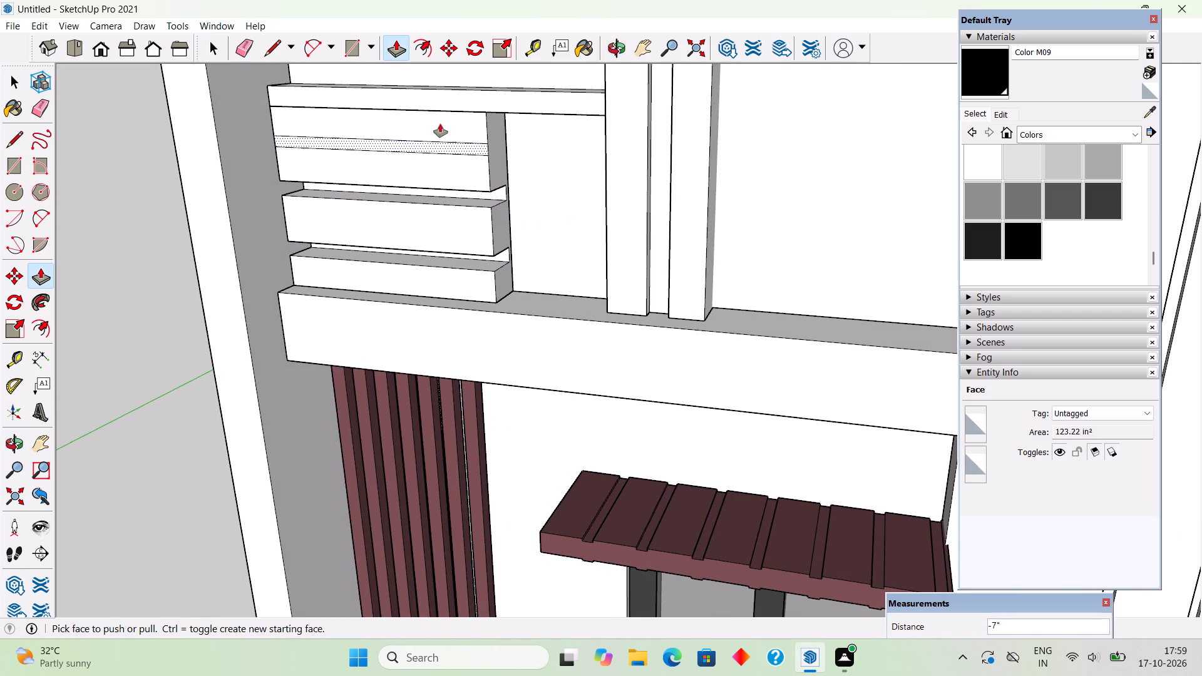
left_click(446, 146)
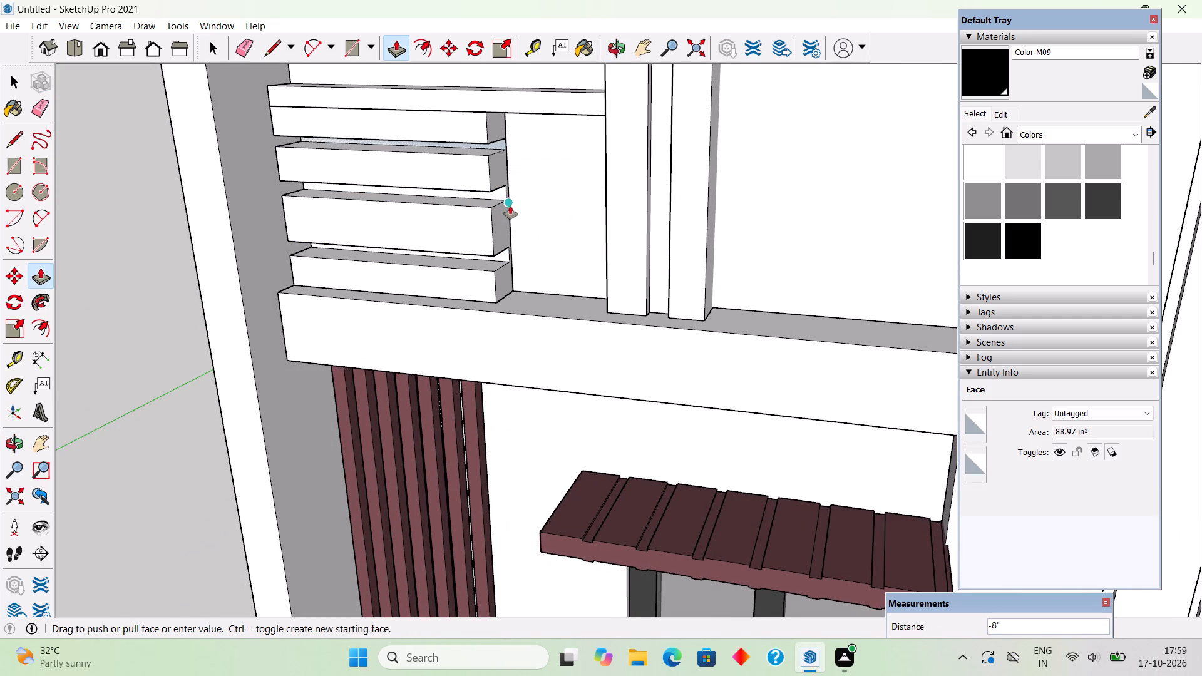
left_click(507, 202)
Make the whole grooved block below the louvres a group.
key("space")
triple_click(436, 193)
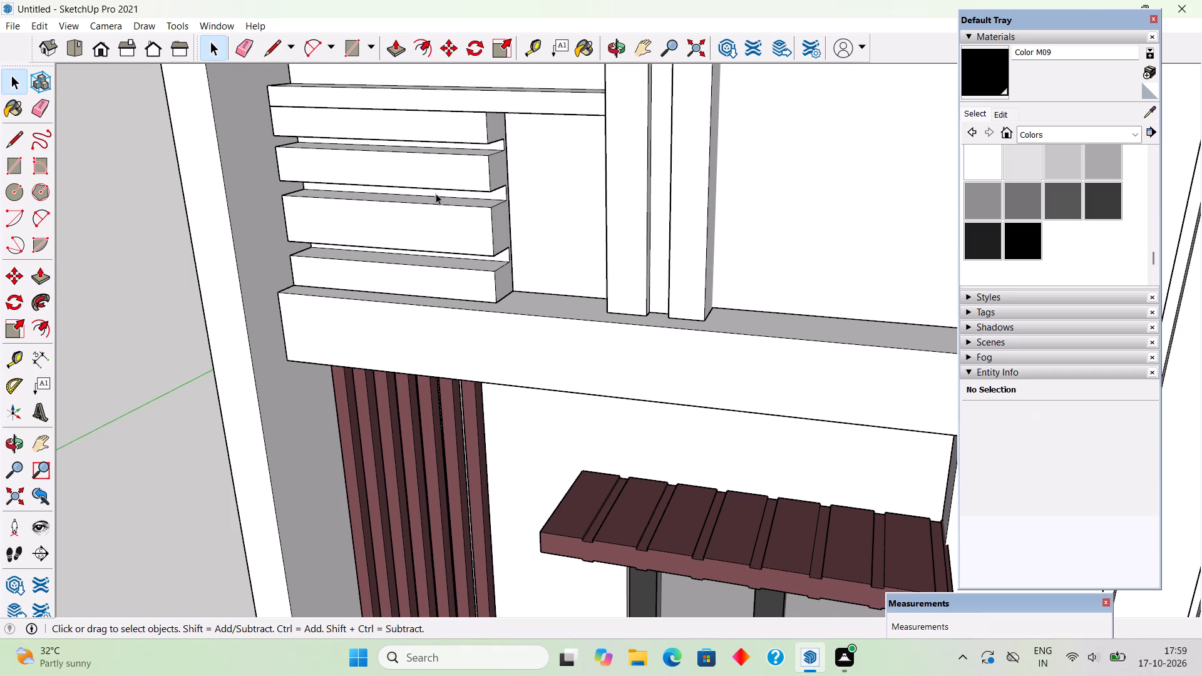
right_click(436, 193)
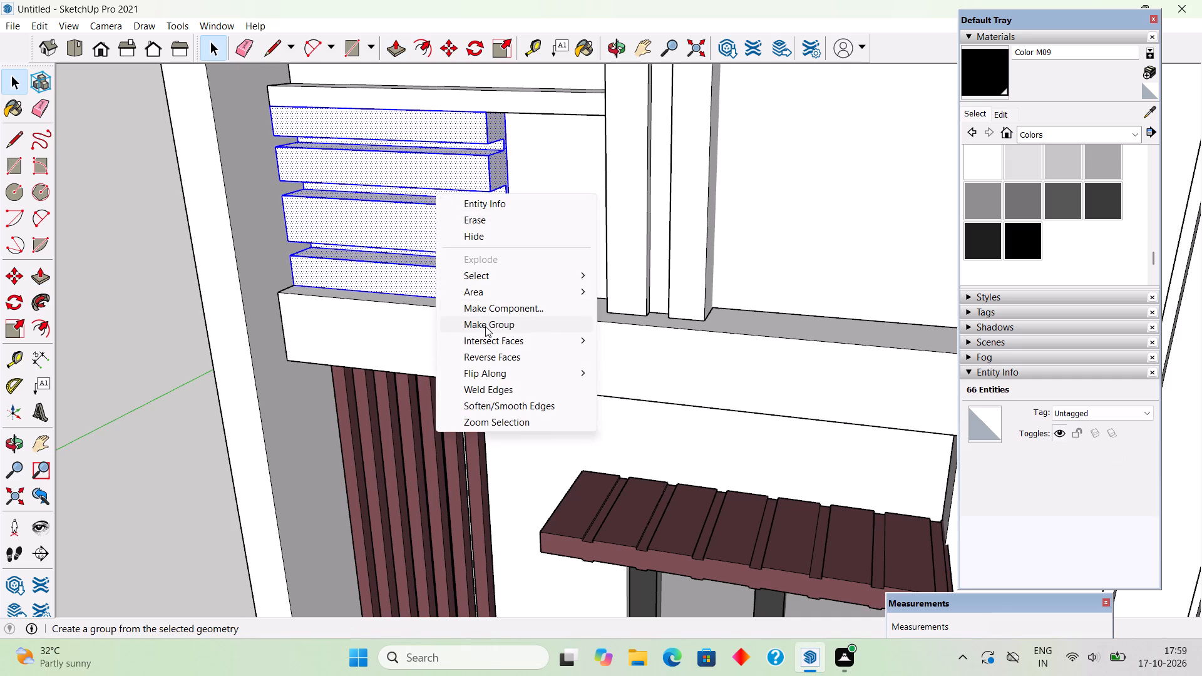
left_click(485, 326)
scroll(485, 315, "down", 5)
left_click(237, 329)
Examine the whole house from the front, above and behind, including the facade and the flat roof inside the parapet.
scroll(235, 314, "down", 7)
middle_click_drag(310, 416, 510, 264)
scroll(510, 260, "down", 3)
scroll(502, 312, "down", 3)
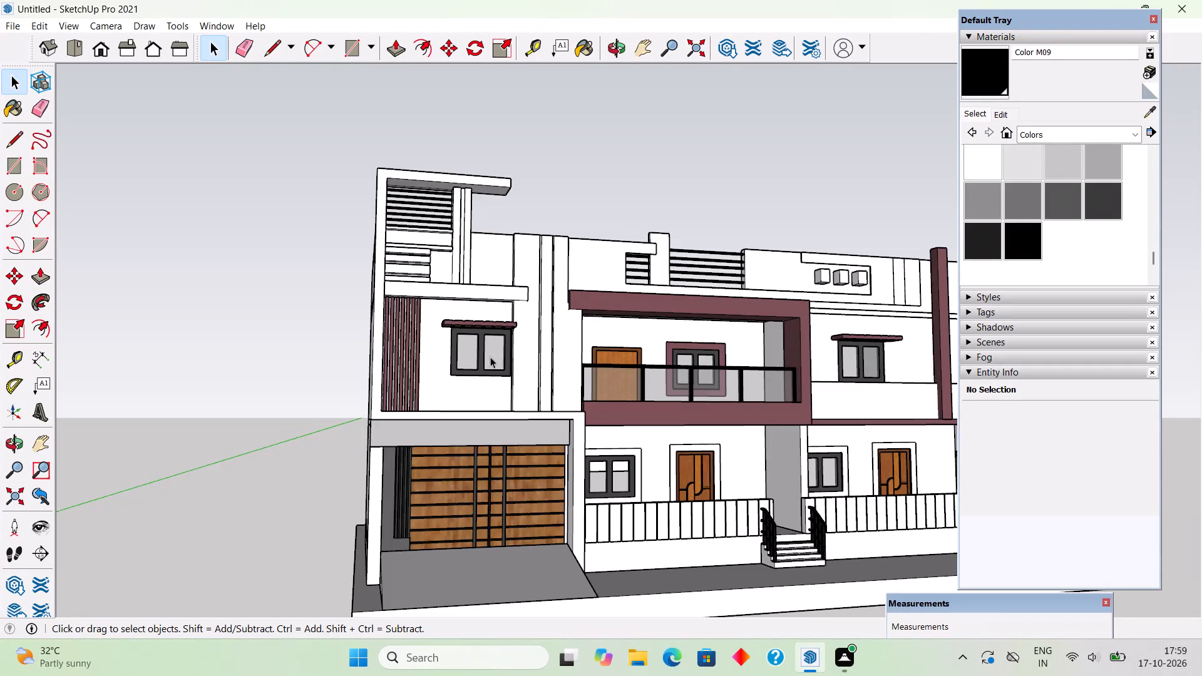
scroll(488, 362, "down", 2)
middle_click_drag(532, 302, 245, 656)
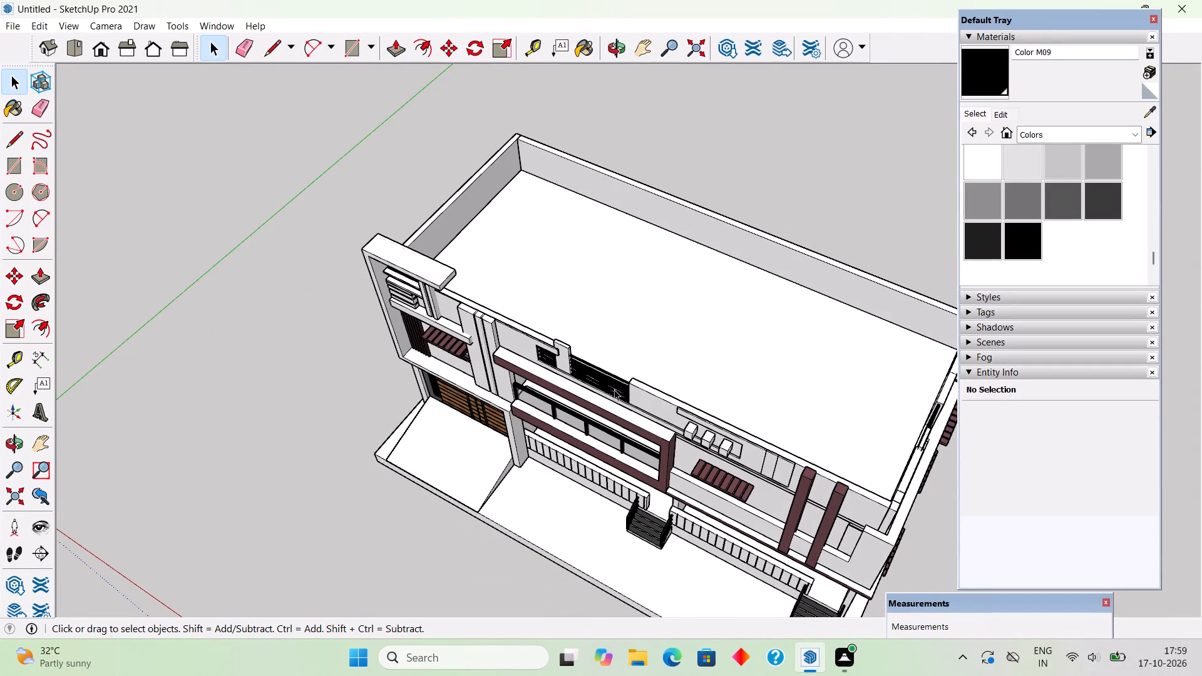
middle_click_drag(713, 422, 448, 379)
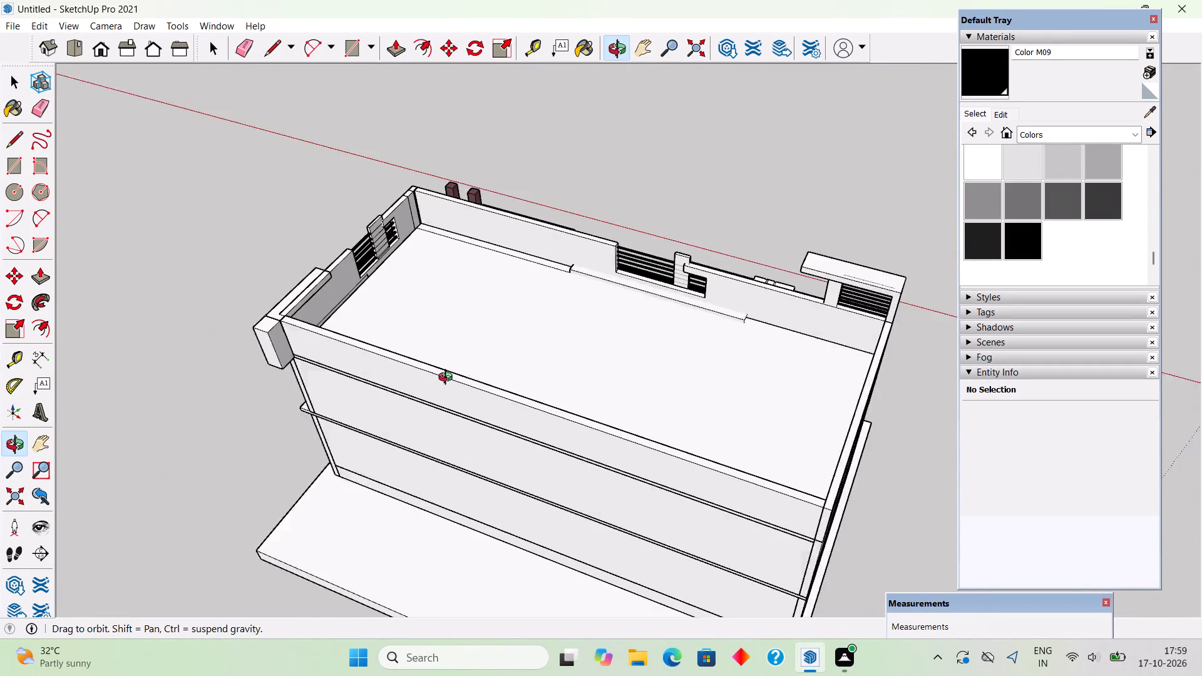
middle_click_drag(448, 379, 469, 385)
scroll(466, 382, "up", 3)
scroll(470, 385, "down", 3)
scroll(731, 305, "up", 2)
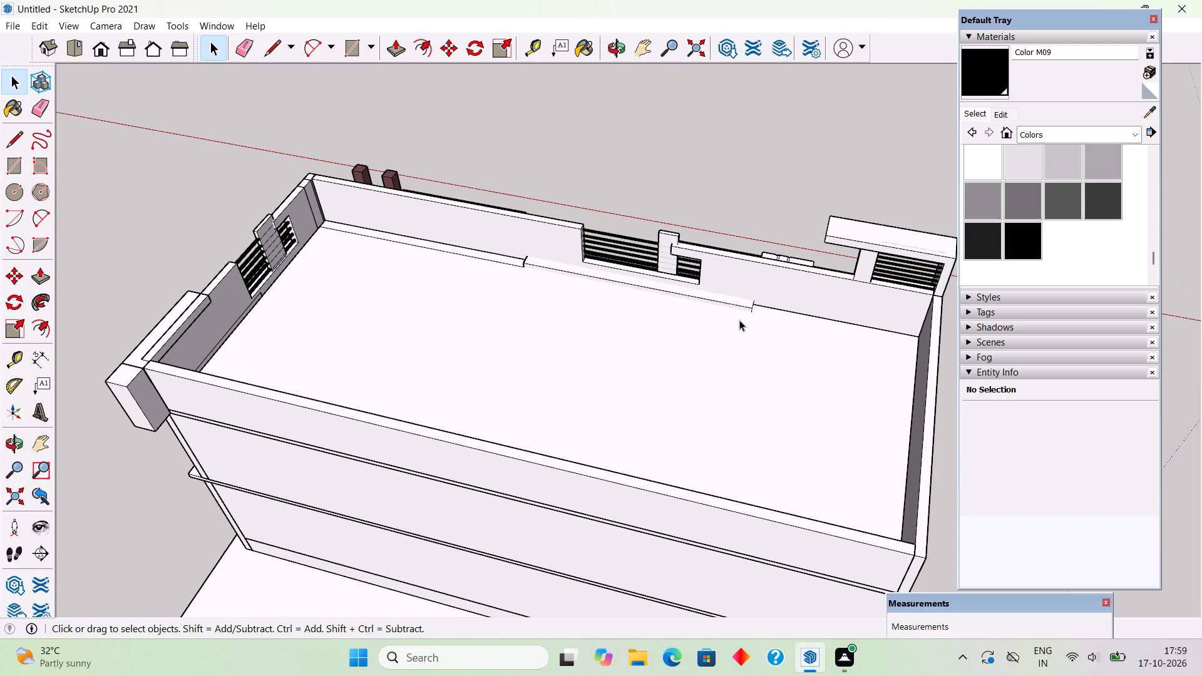
middle_click_drag(731, 339, 173, 371)
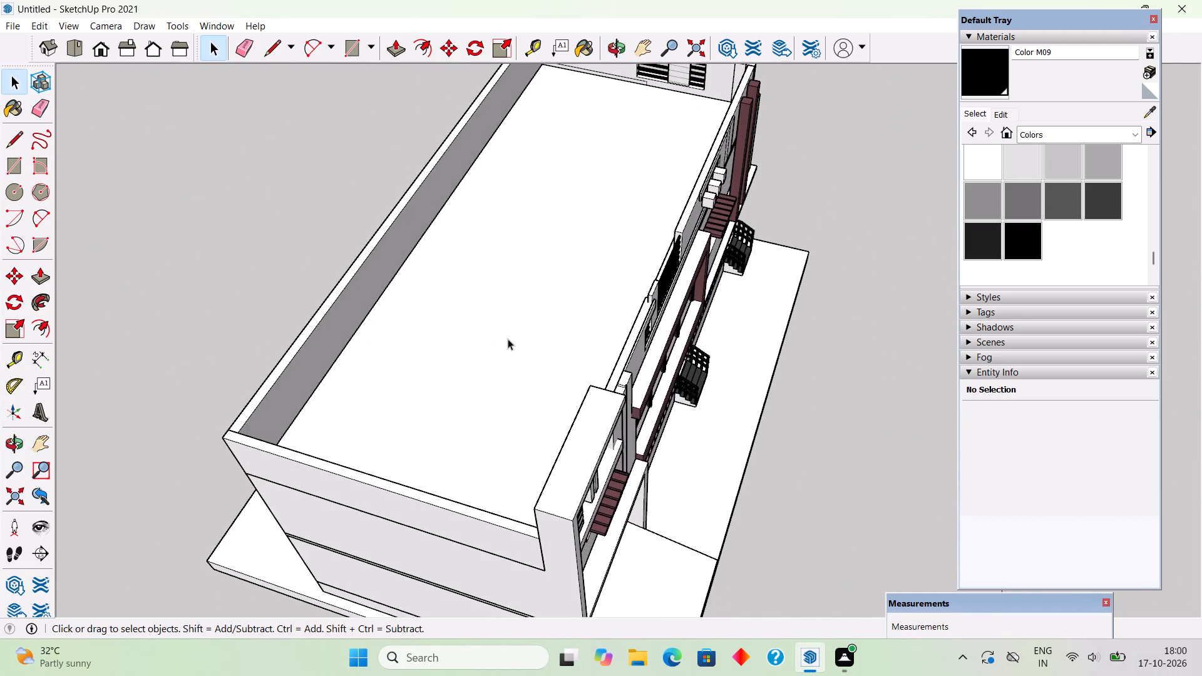
middle_click_drag(493, 349, 26, 268)
middle_click_drag(895, 230, 770, 586)
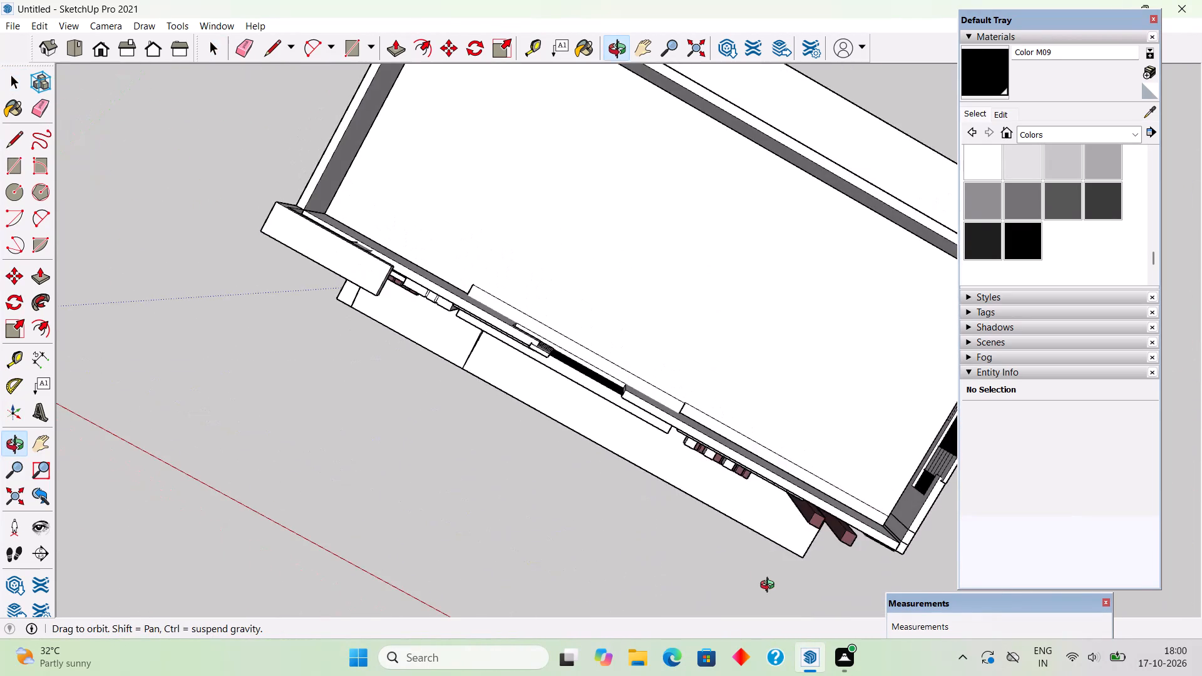
middle_click_drag(770, 586, 888, 195)
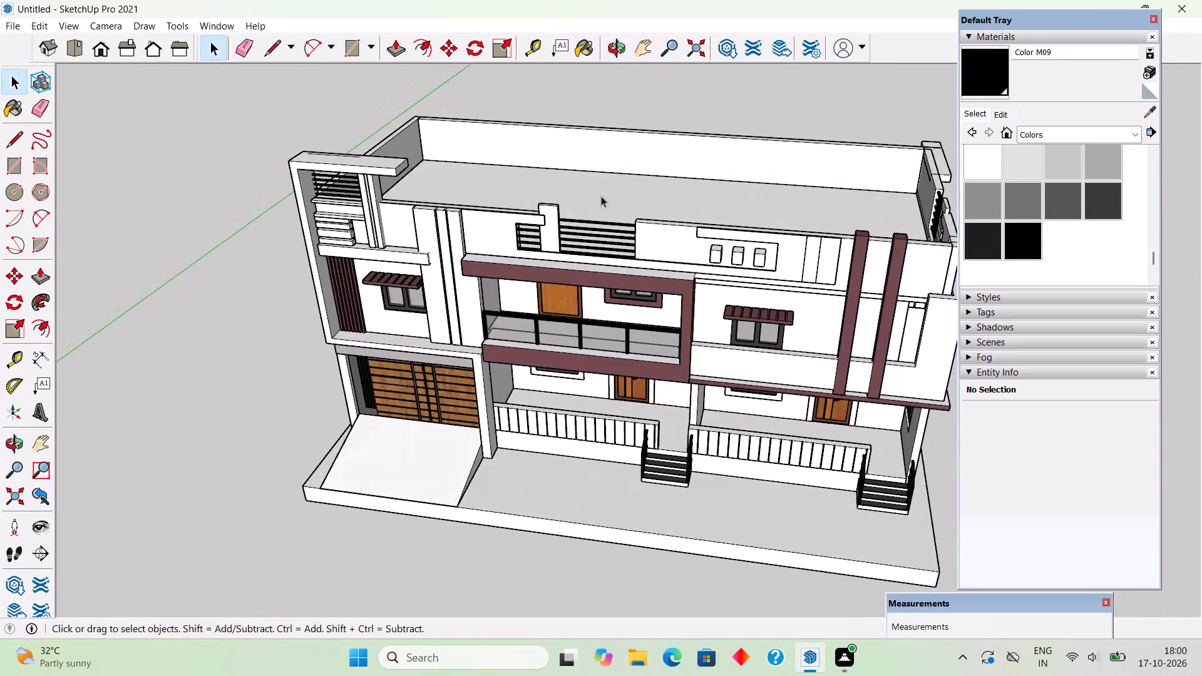
middle_click_drag(623, 297, 691, 187)
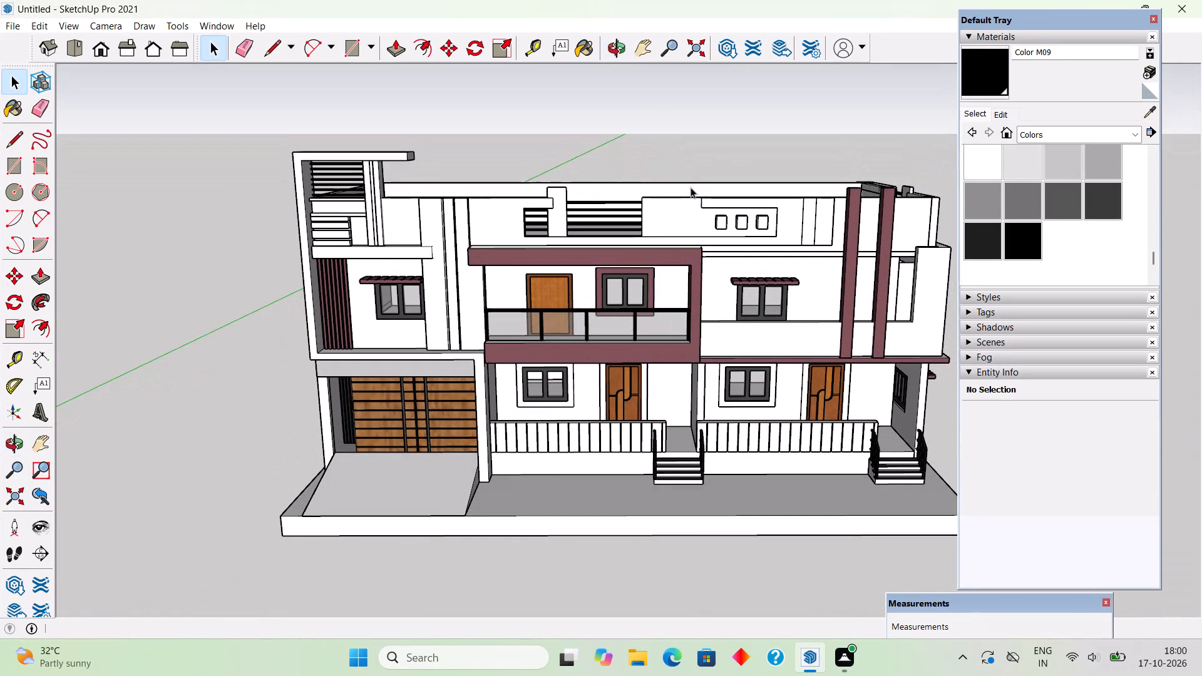
middle_click_drag(573, 197, 574, 215)
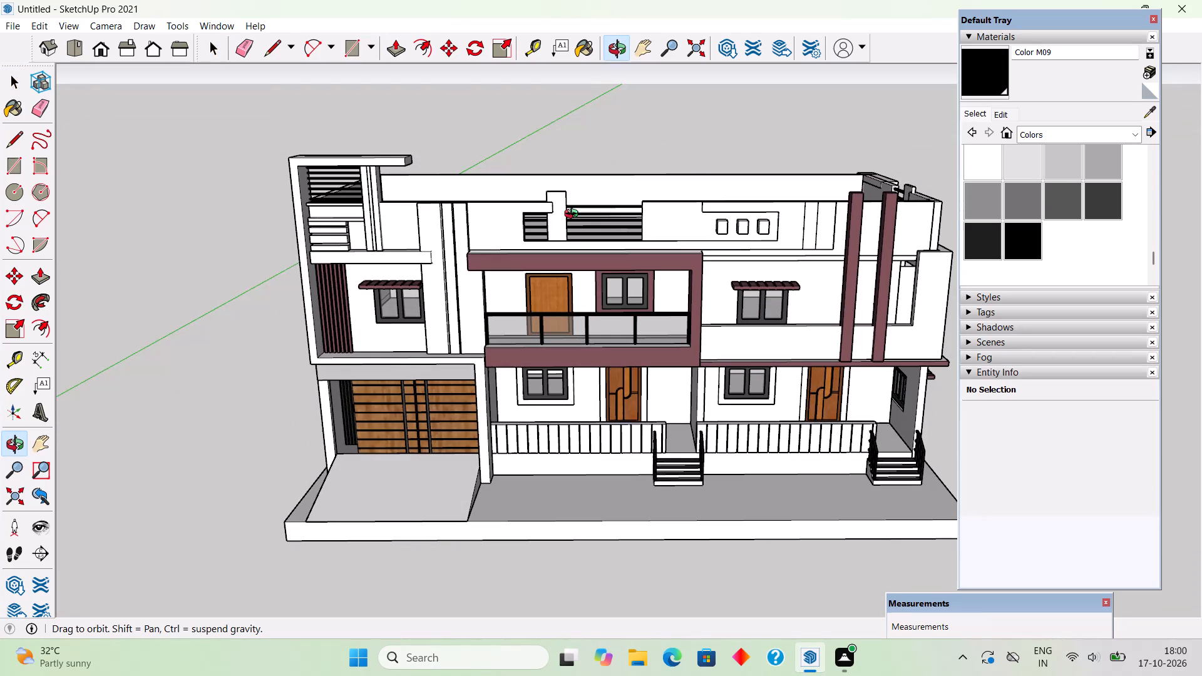
middle_click_drag(574, 215, 575, 216)
Draw a rectangle about 11' 10 3/8" by 11' 11 5/8" on the flat roof, just behind the front parapet's louvred opening.
scroll(576, 216, "down", 1)
scroll(563, 173, "up", 3)
middle_click_drag(570, 173, 562, 309)
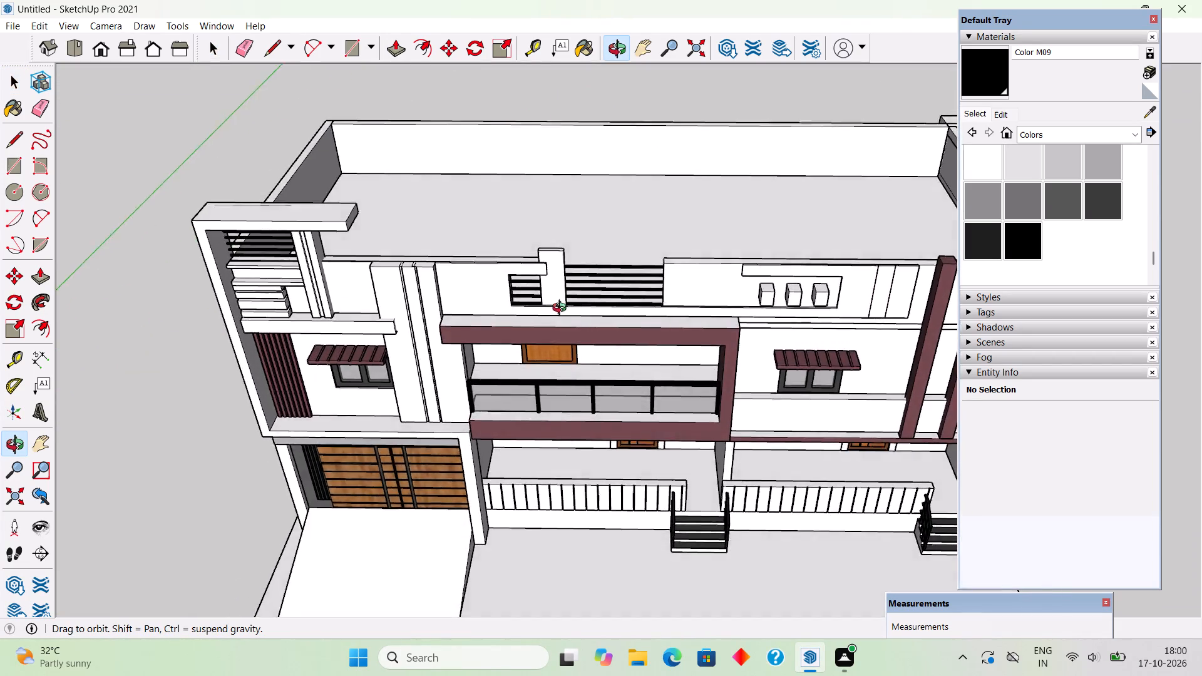
middle_click_drag(562, 309, 577, 515)
scroll(603, 318, "up", 2)
middle_click_drag(604, 317, 604, 340)
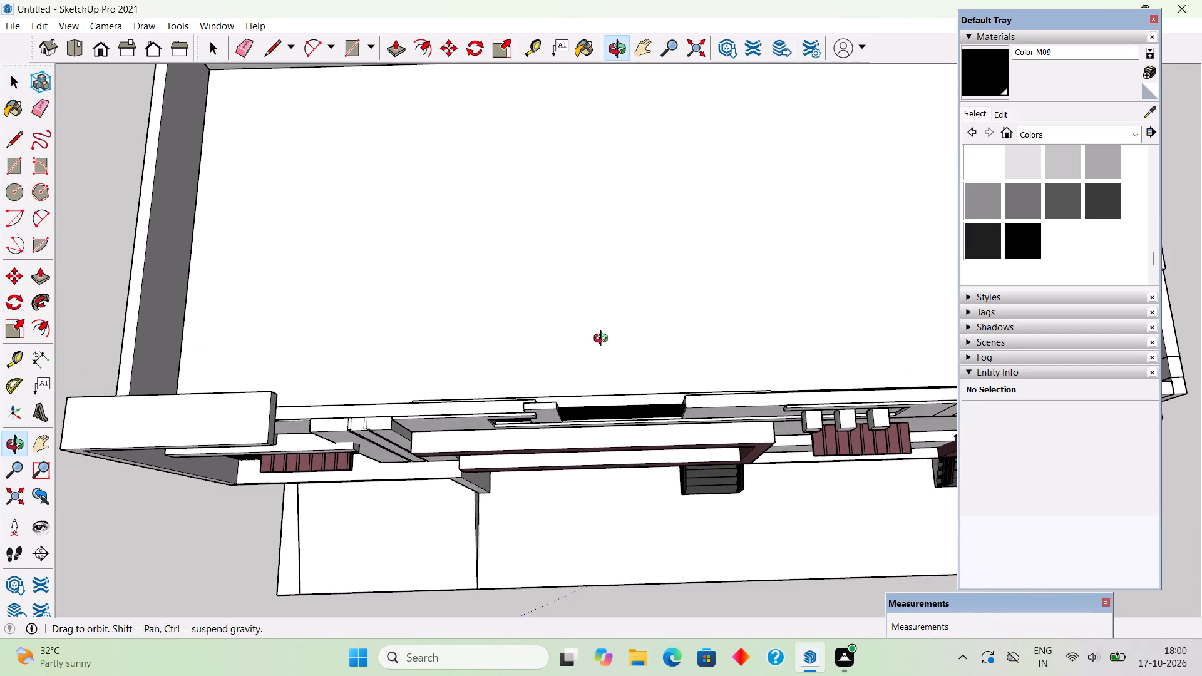
middle_click_drag(604, 340, 604, 362)
key("r")
middle_click_drag(521, 342, 520, 399)
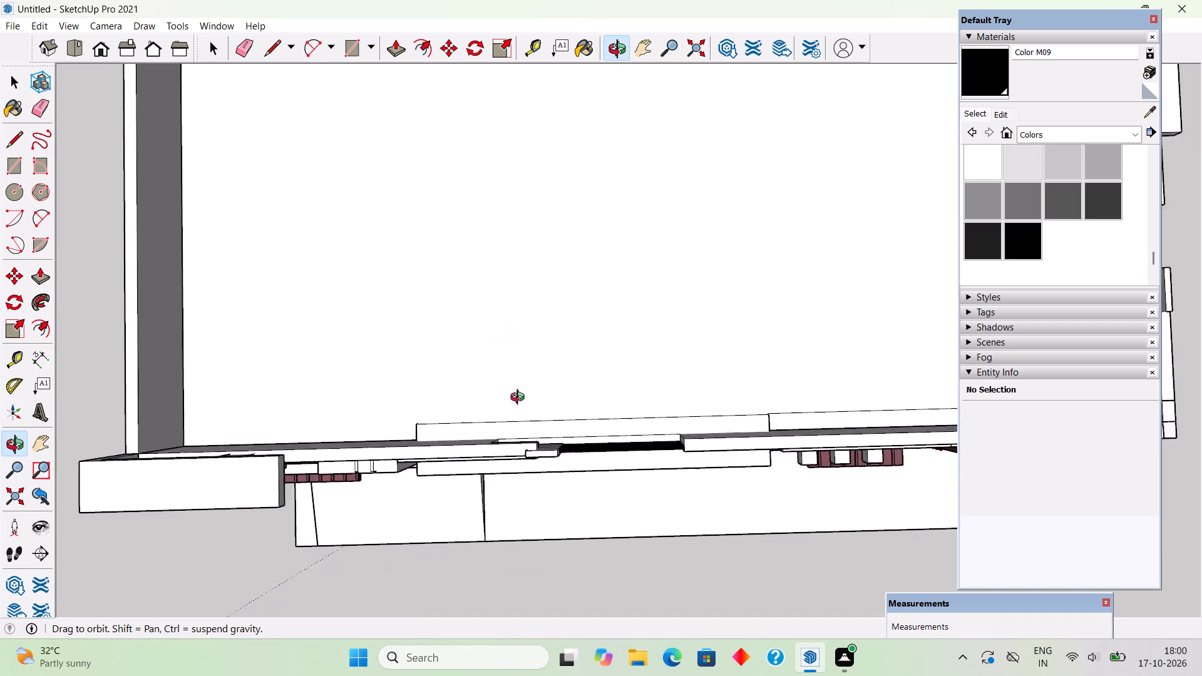
middle_click_drag(520, 399, 514, 444)
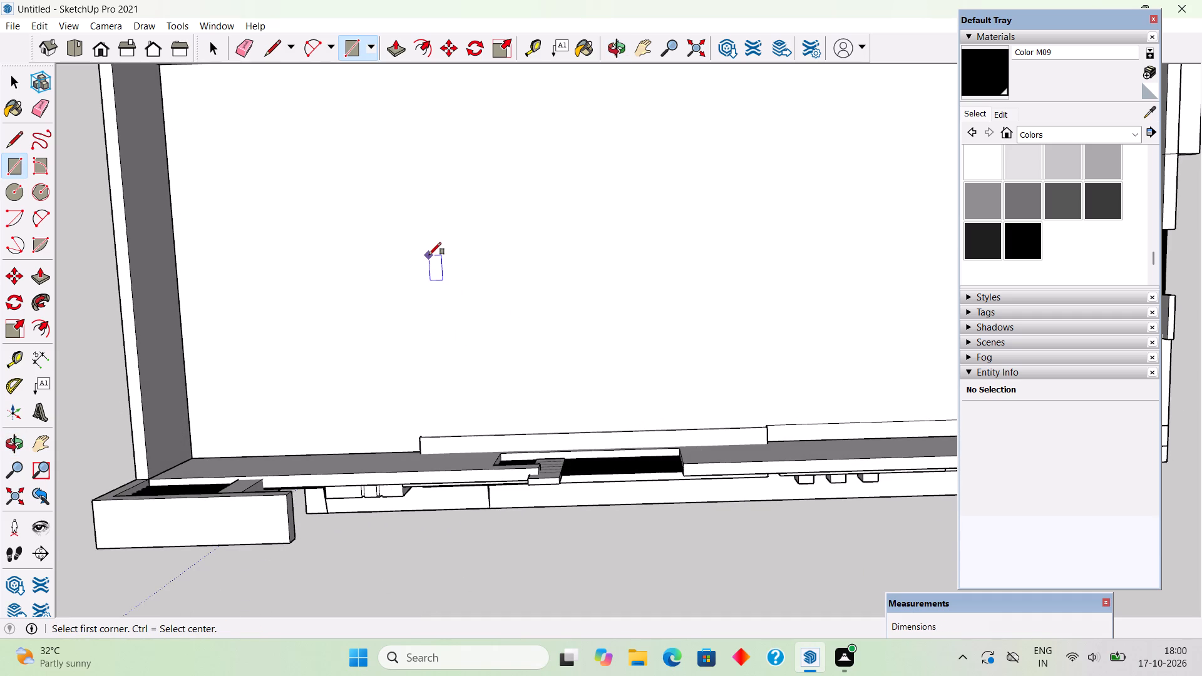
left_click(428, 253)
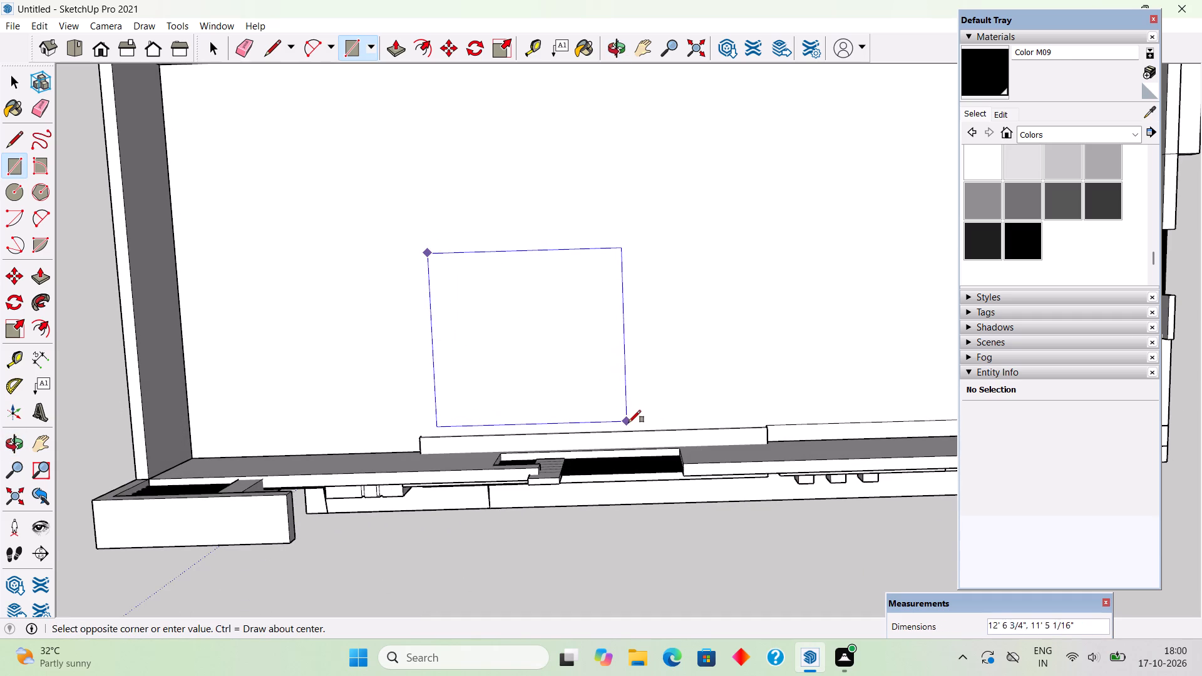
scroll(614, 421, "up", 5)
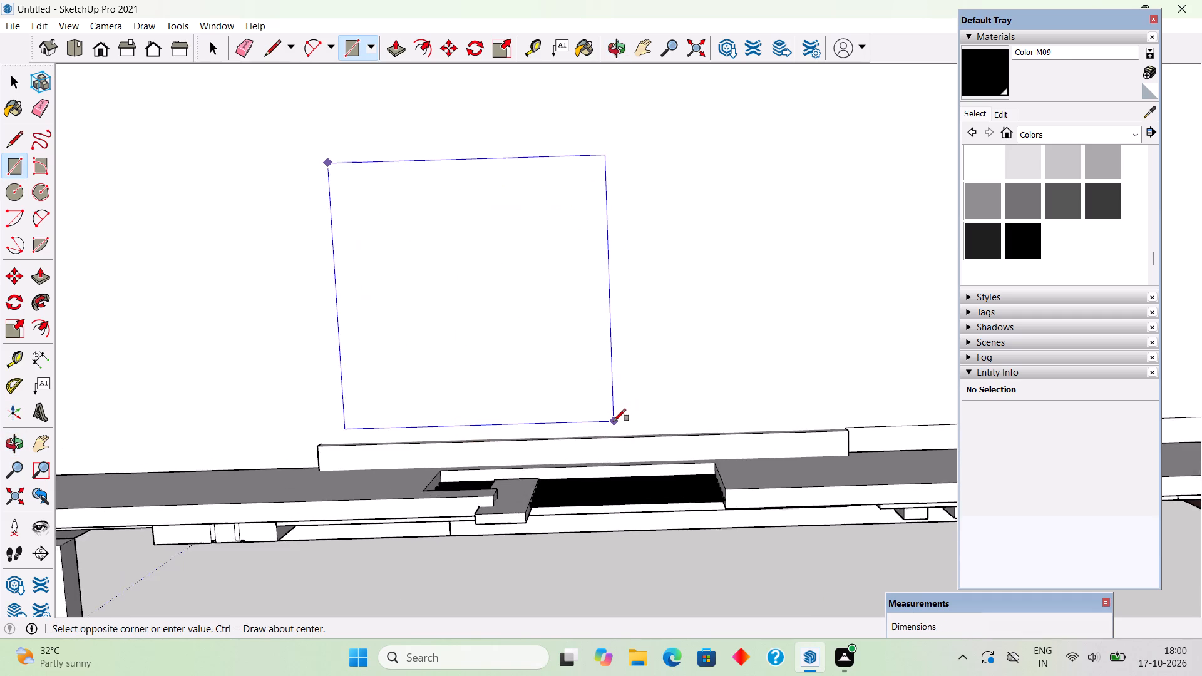
scroll(614, 421, "up", 4)
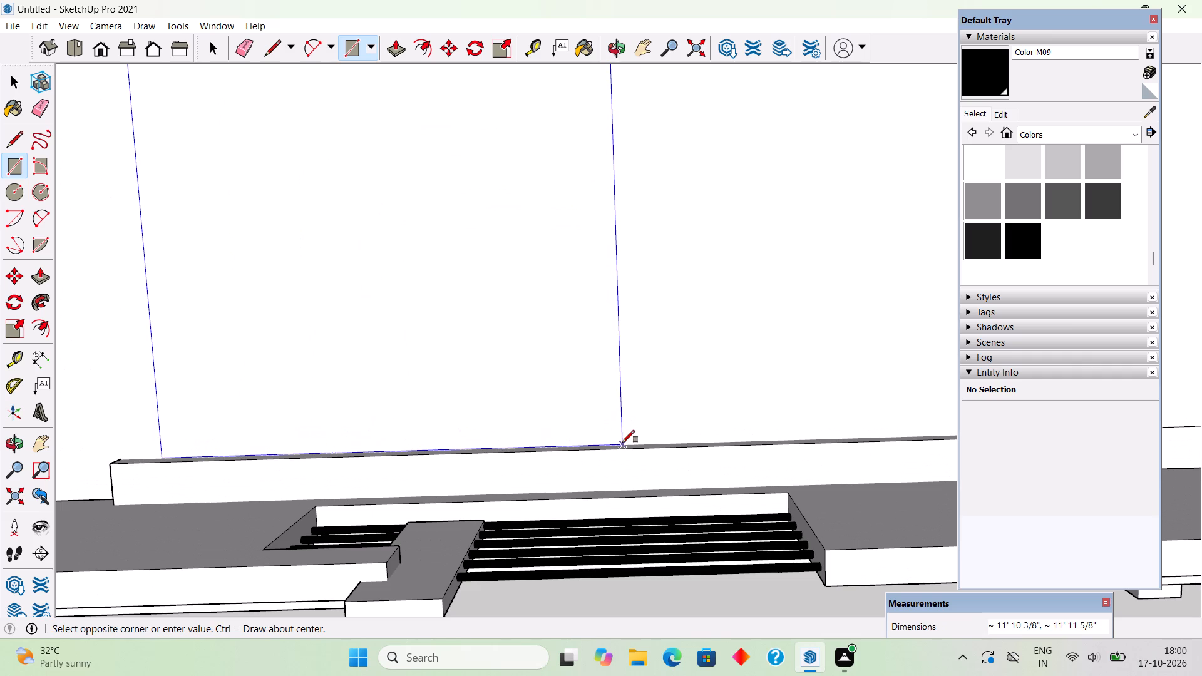
left_click(622, 443)
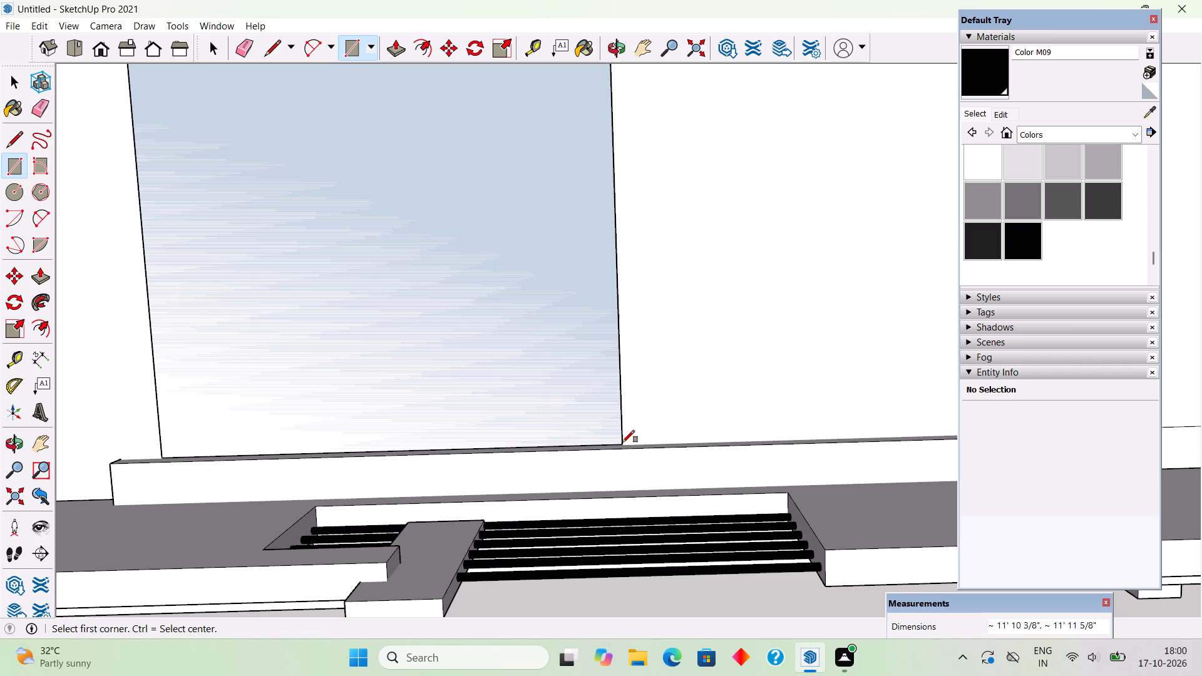
Offset the roof rectangle inward by 9" and delete the inner face, leaving a wall outline.
key("f")
left_click(574, 439)
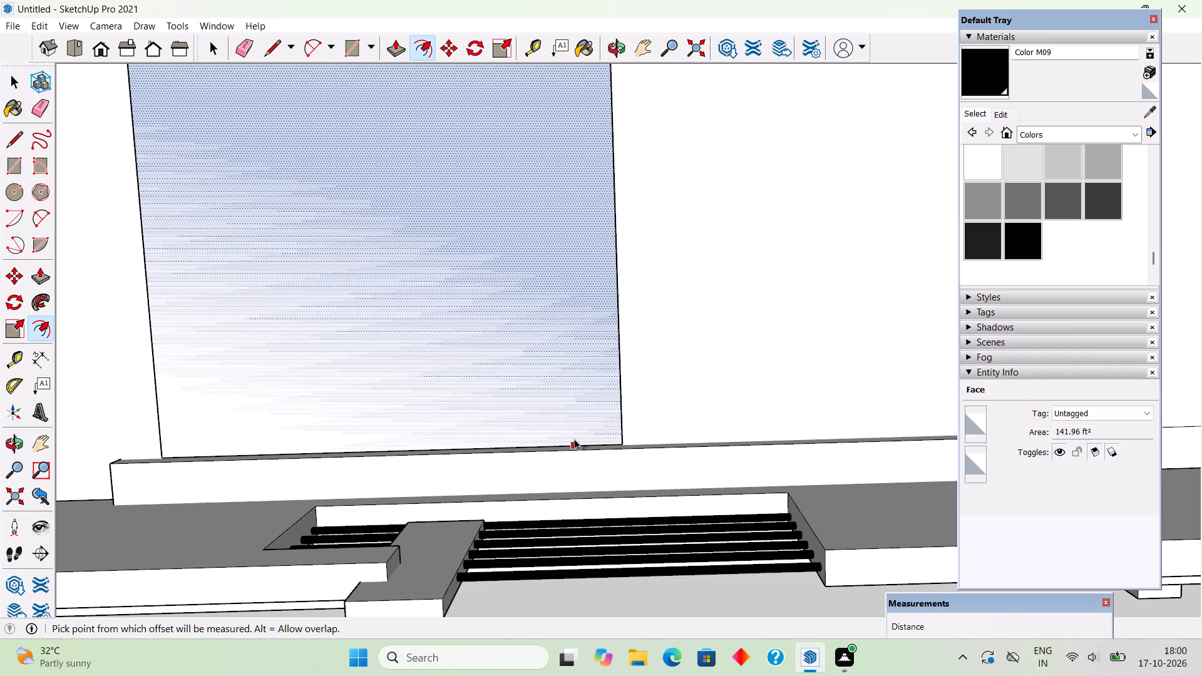
type("9\"")
key("Return")
key("space")
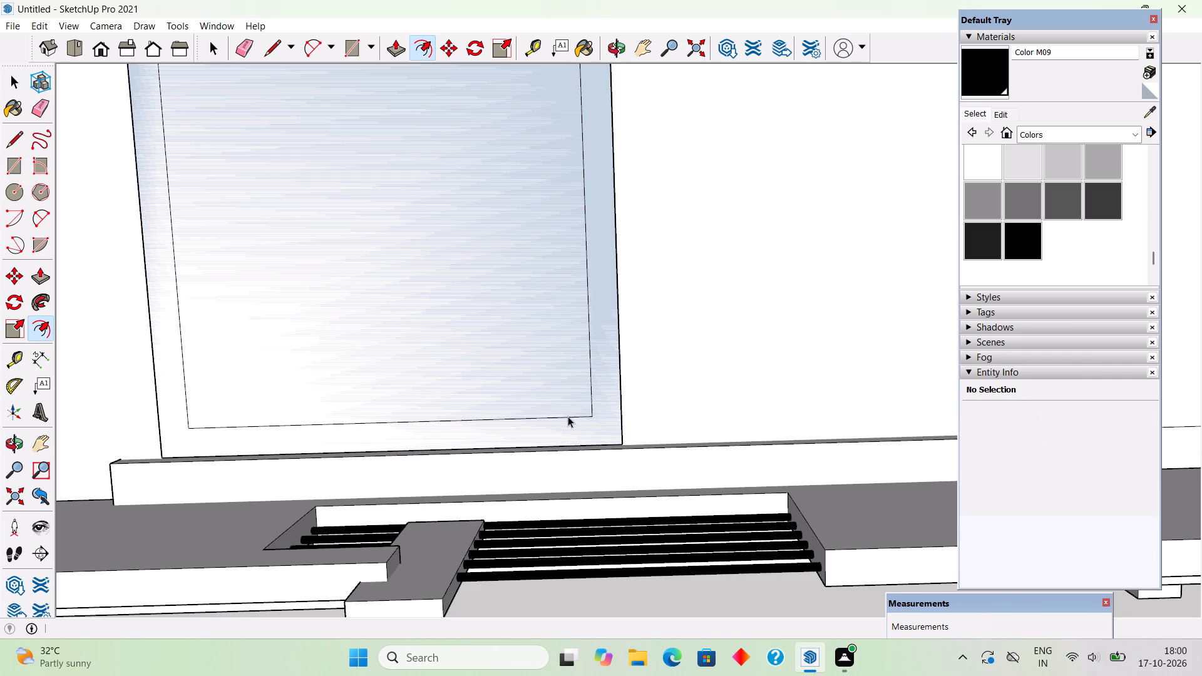
left_click(541, 375)
key("Delete")
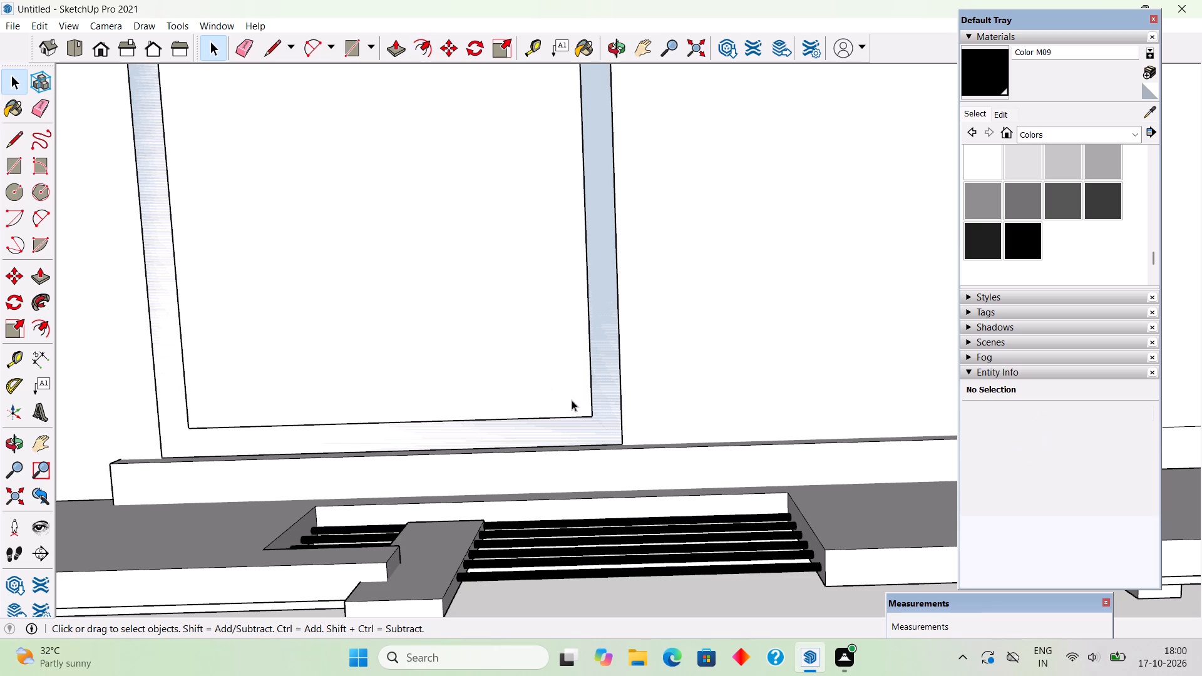
Extrude the wall outline upward 8' 10 7/8" to form the rooftop room's walls.
left_click(608, 421)
key("p")
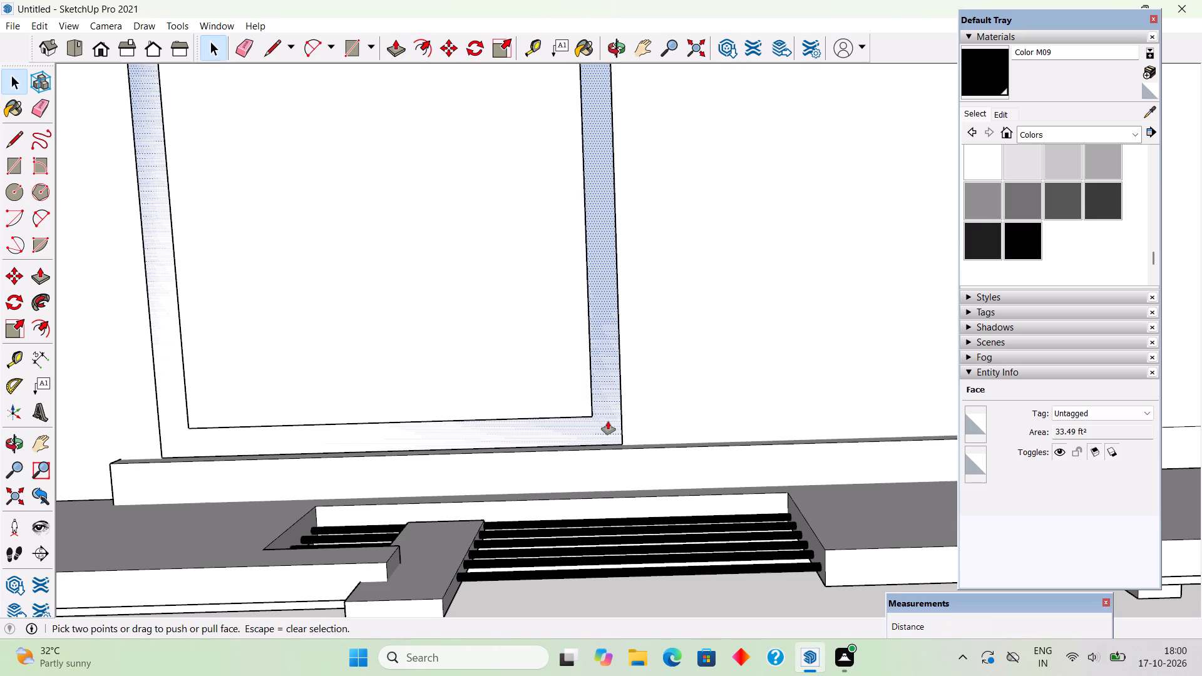
left_click(608, 421)
scroll(608, 421, "down", 11)
middle_click_drag(490, 448, 487, 349)
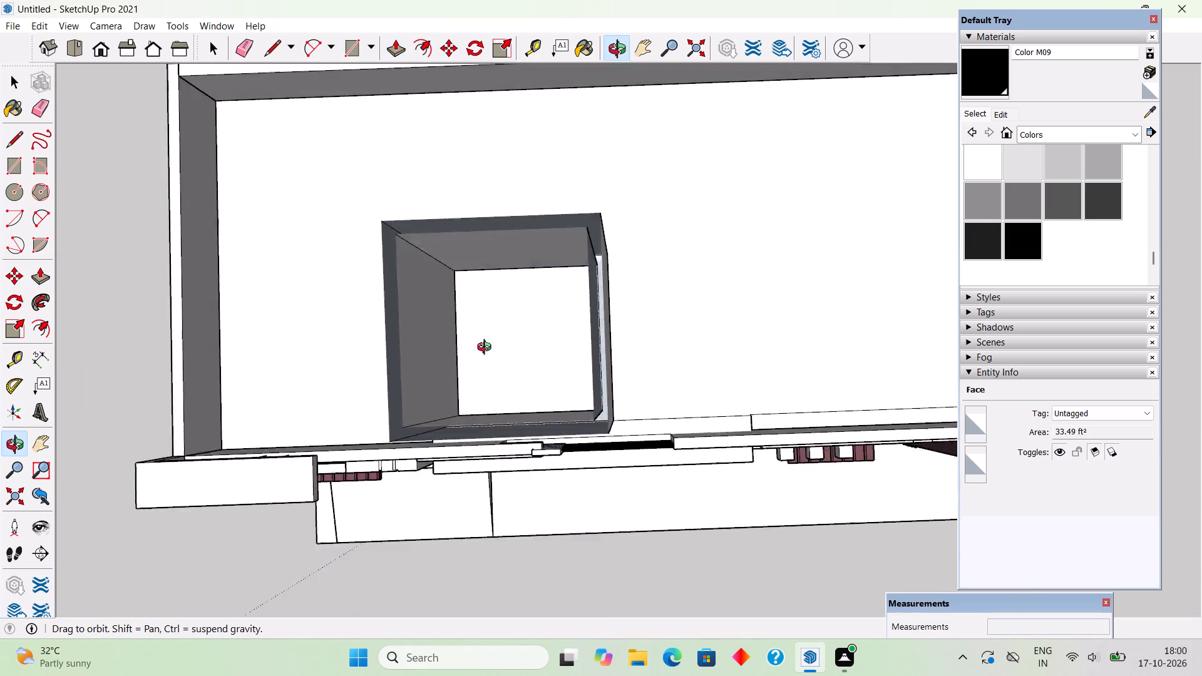
middle_click_drag(487, 349, 500, 170)
left_click(303, 334)
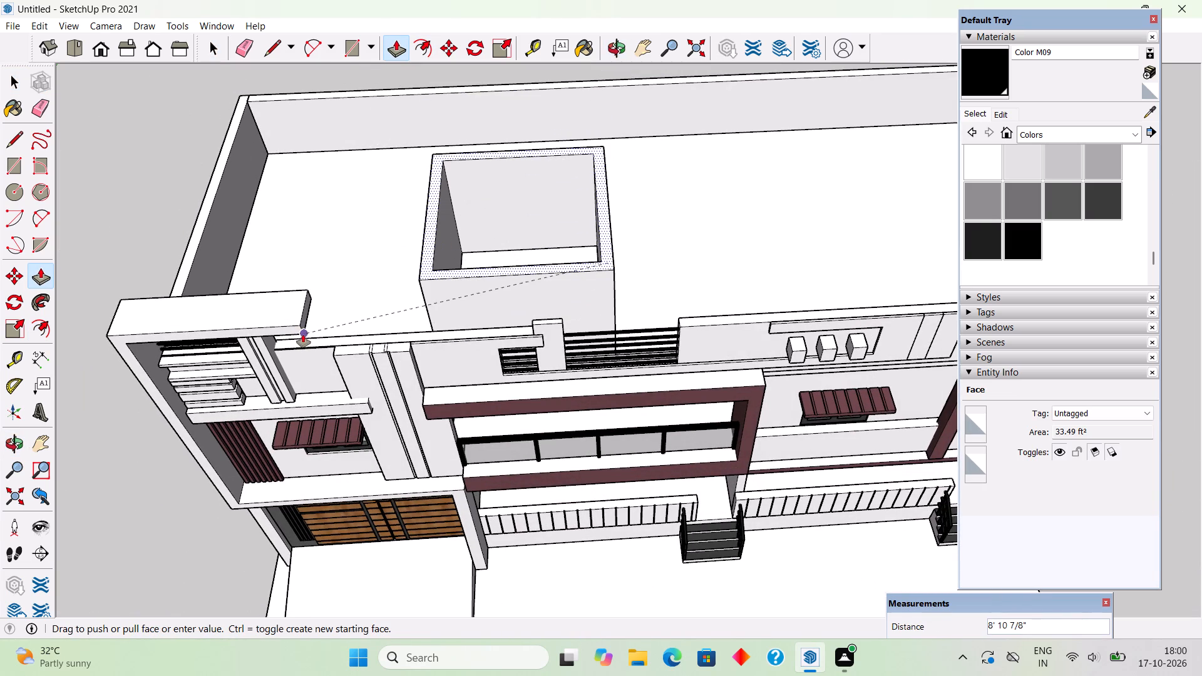
Make the rooftop room's walls a group.
middle_click_drag(434, 389, 317, 128)
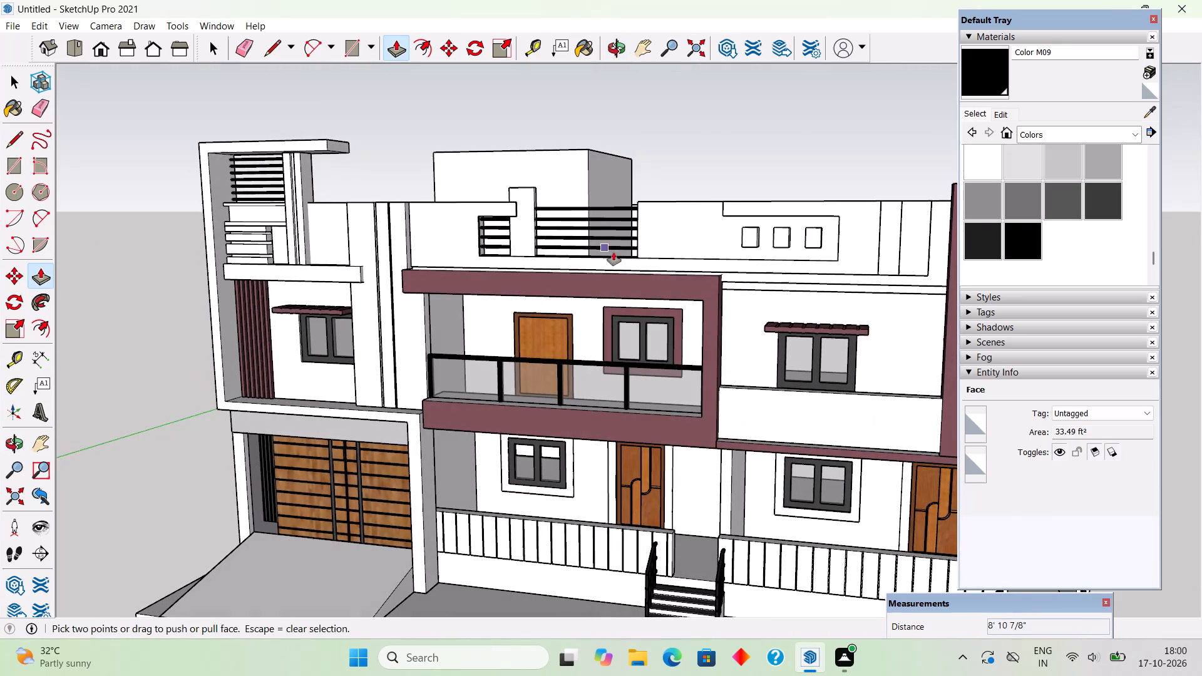
middle_click_drag(654, 266, 1063, 392)
scroll(1058, 402, "down", 3)
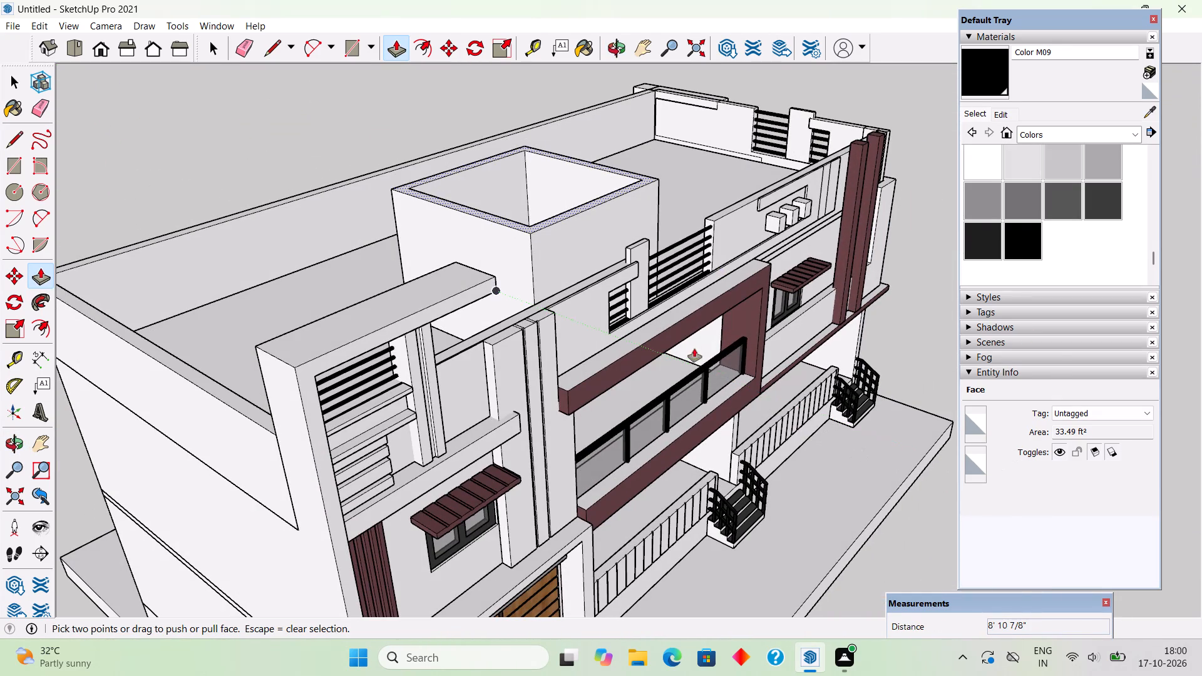
key("space")
triple_click(550, 243)
right_click(550, 243)
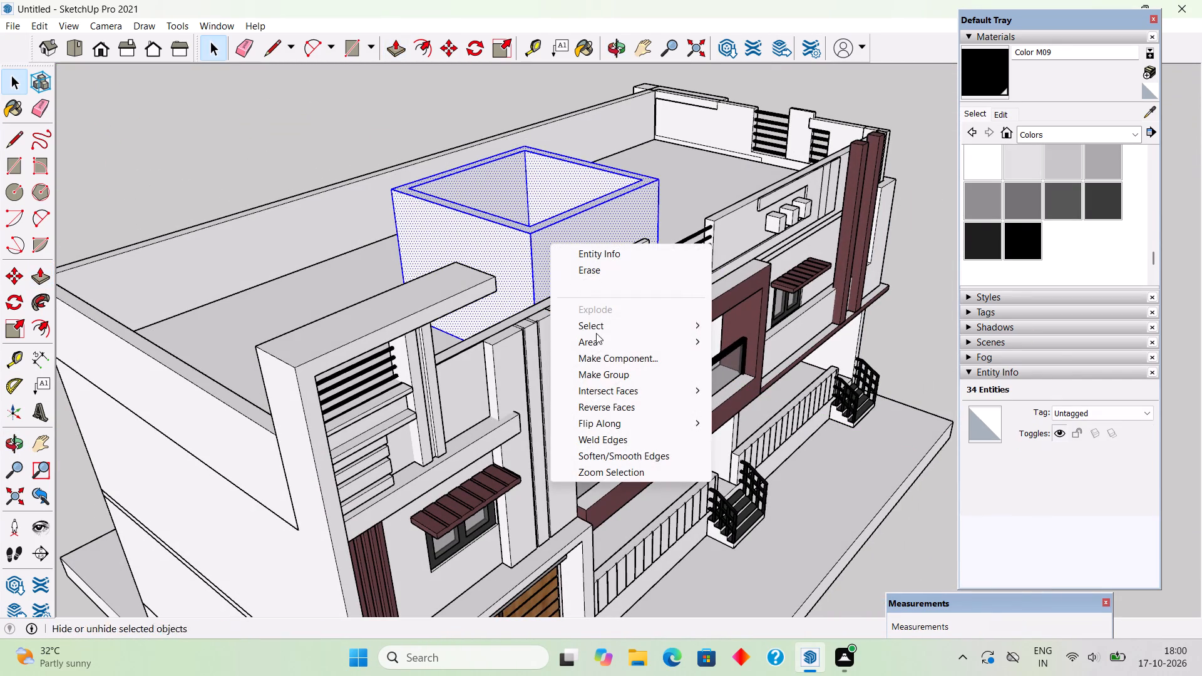
left_click(609, 377)
Move the rooftop room group about 1' 5/8" along the front parapet, toward the garage end.
middle_click_drag(323, 381, 764, 401)
scroll(764, 401, "down", 1)
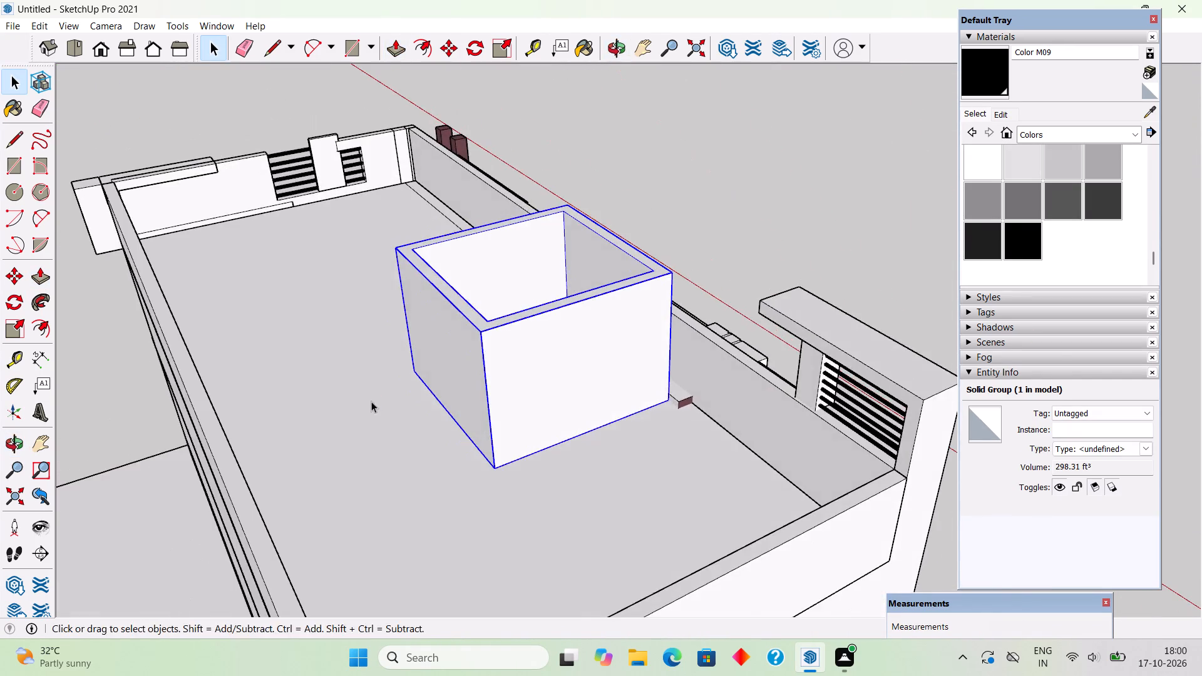
middle_click_drag(371, 401, 497, 400)
key("m")
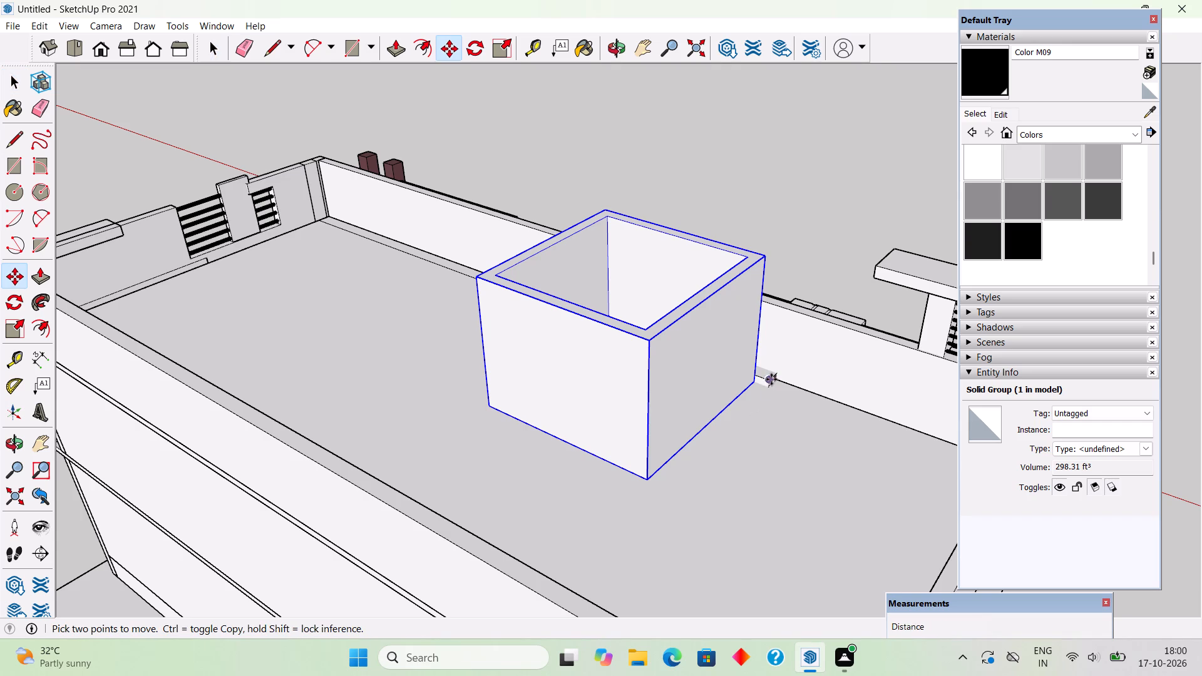
left_click(756, 383)
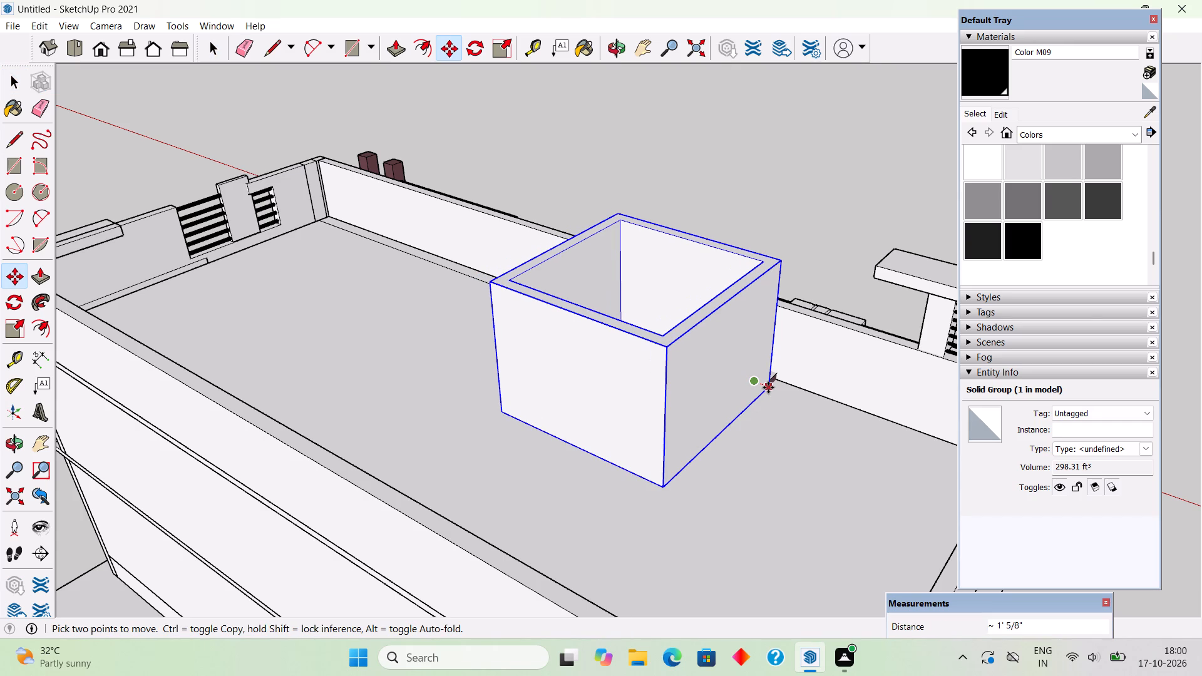
left_click(768, 387)
Move the rooftop room group a further 3' 11 3/16" or so along the front parapet toward the garage end, and deselect it.
middle_click_drag(714, 410, 0, 453)
middle_click_drag(552, 364, 389, 314)
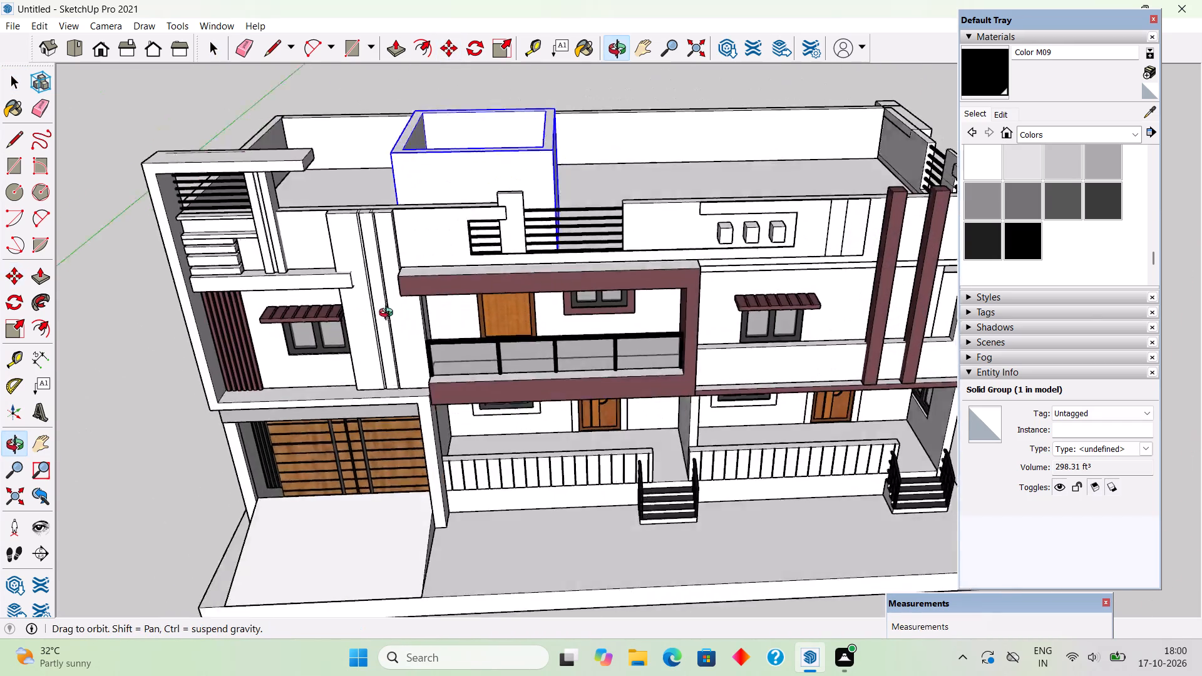
middle_click_drag(389, 314, 348, 300)
scroll(614, 125, "up", 6)
middle_click_drag(550, 309, 428, 506)
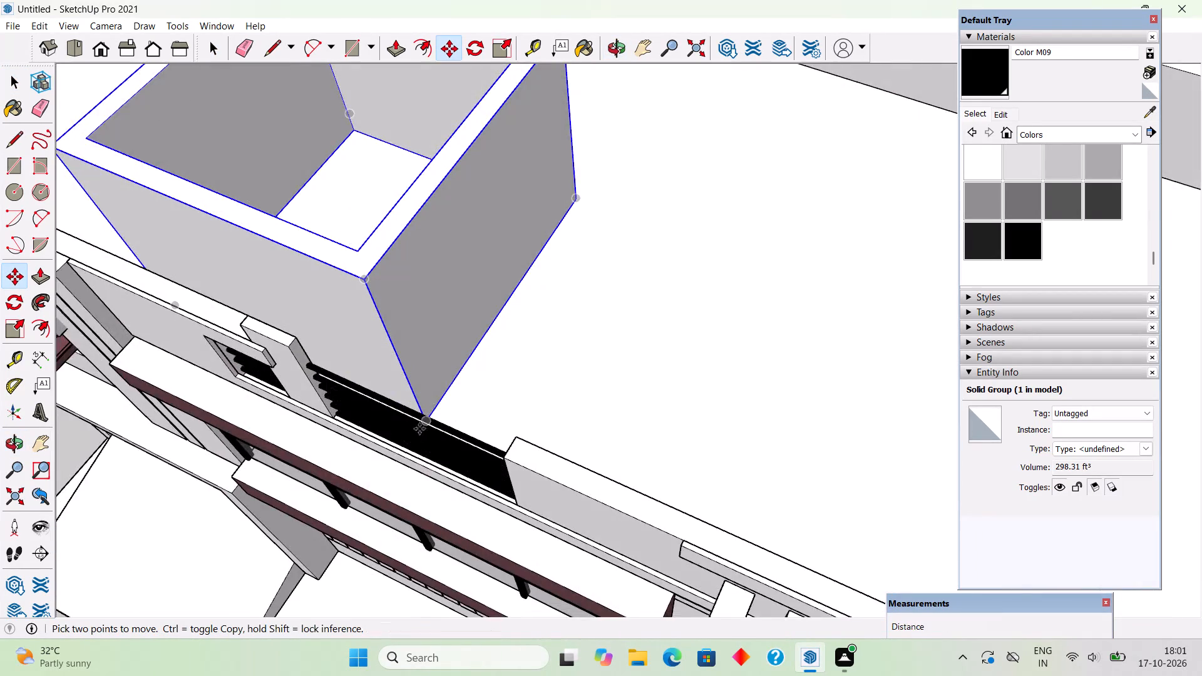
scroll(435, 401, "up", 7)
scroll(557, 272, "down", 8)
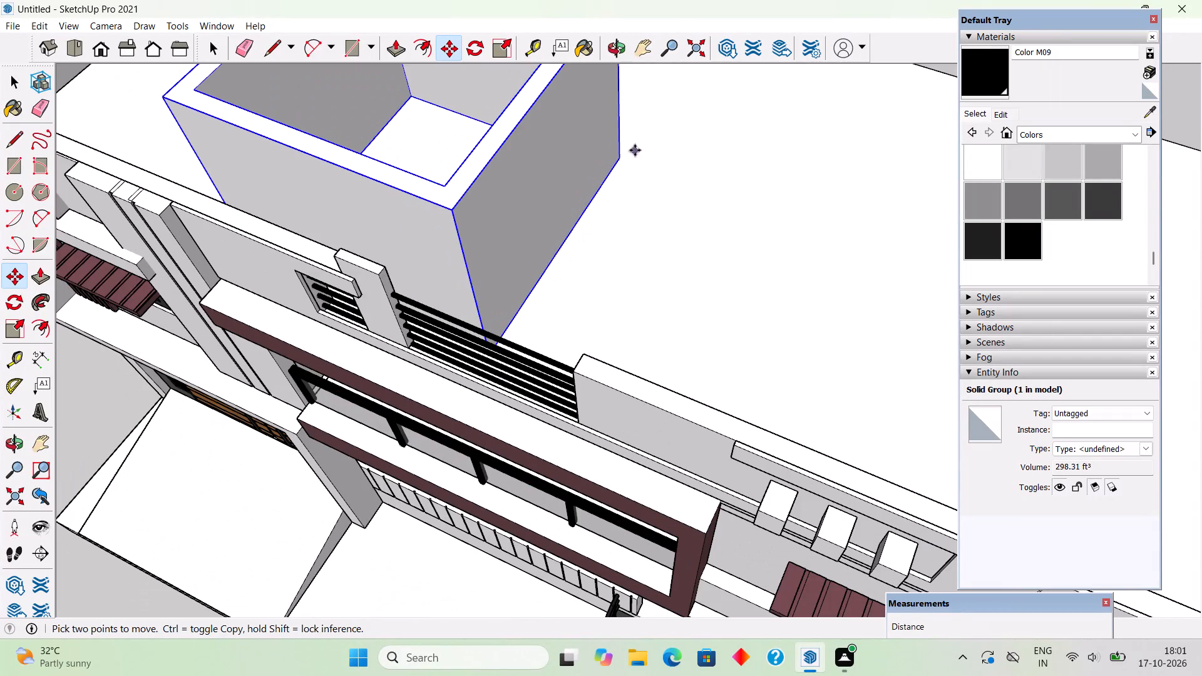
left_click(624, 165)
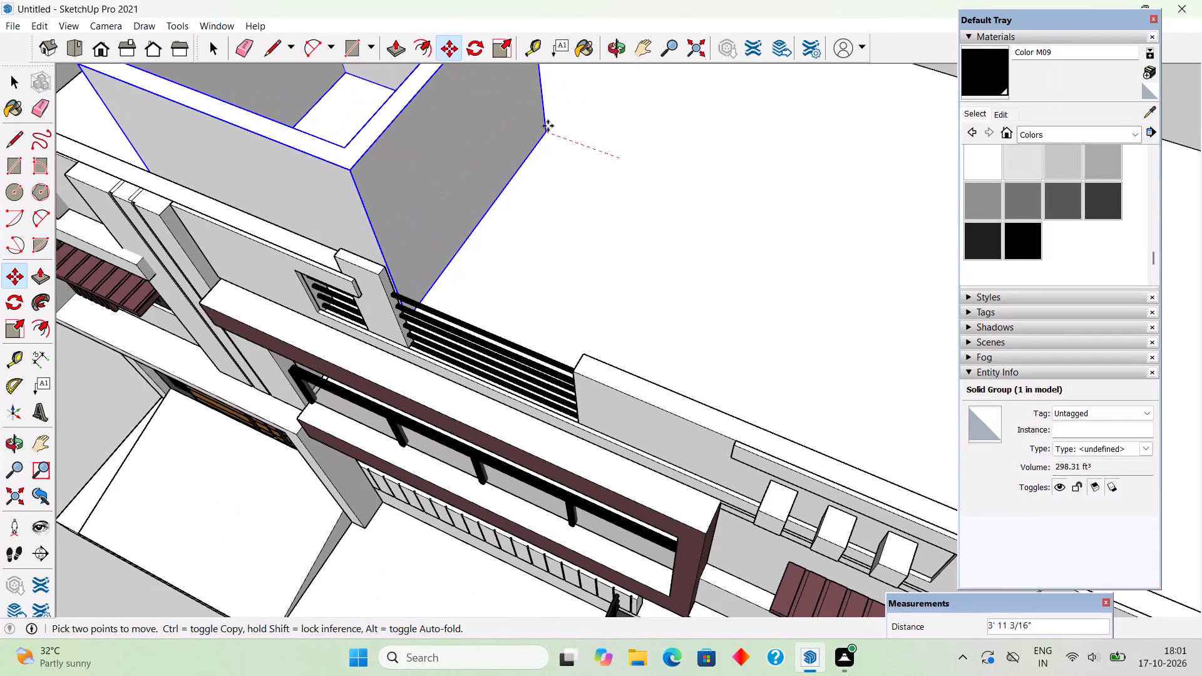
left_click(548, 126)
key("space")
scroll(561, 178, "down", 7)
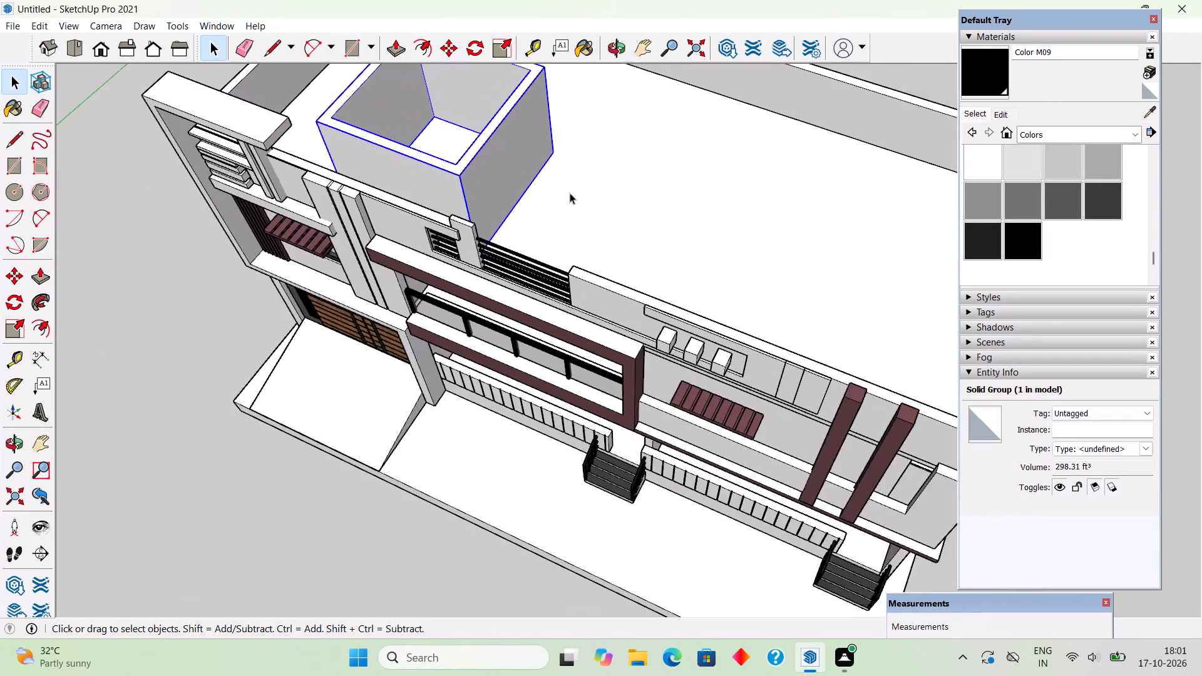
scroll(570, 193, "down", 4)
left_click(151, 157)
Draw a rectangle across the top of the rooftop room's walls, from one outer corner to the diagonally opposite one.
scroll(381, 395, "down", 1)
middle_click_drag(394, 386, 609, 136)
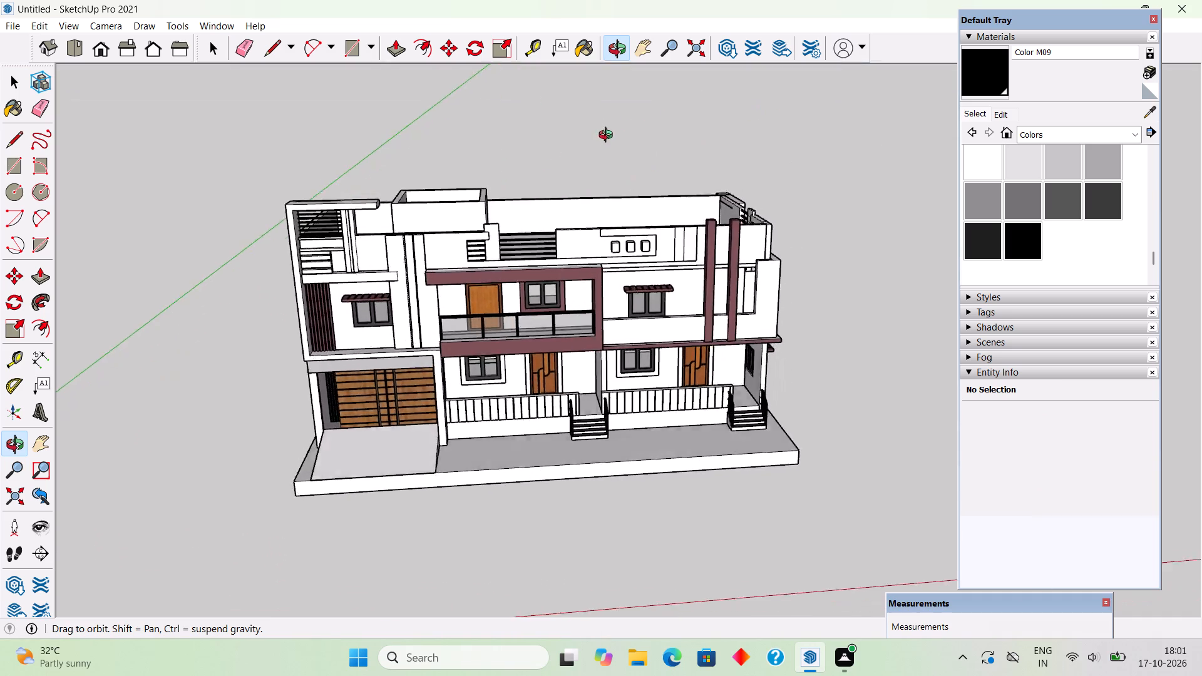
middle_click_drag(609, 136, 610, 121)
scroll(610, 121, "down", 4)
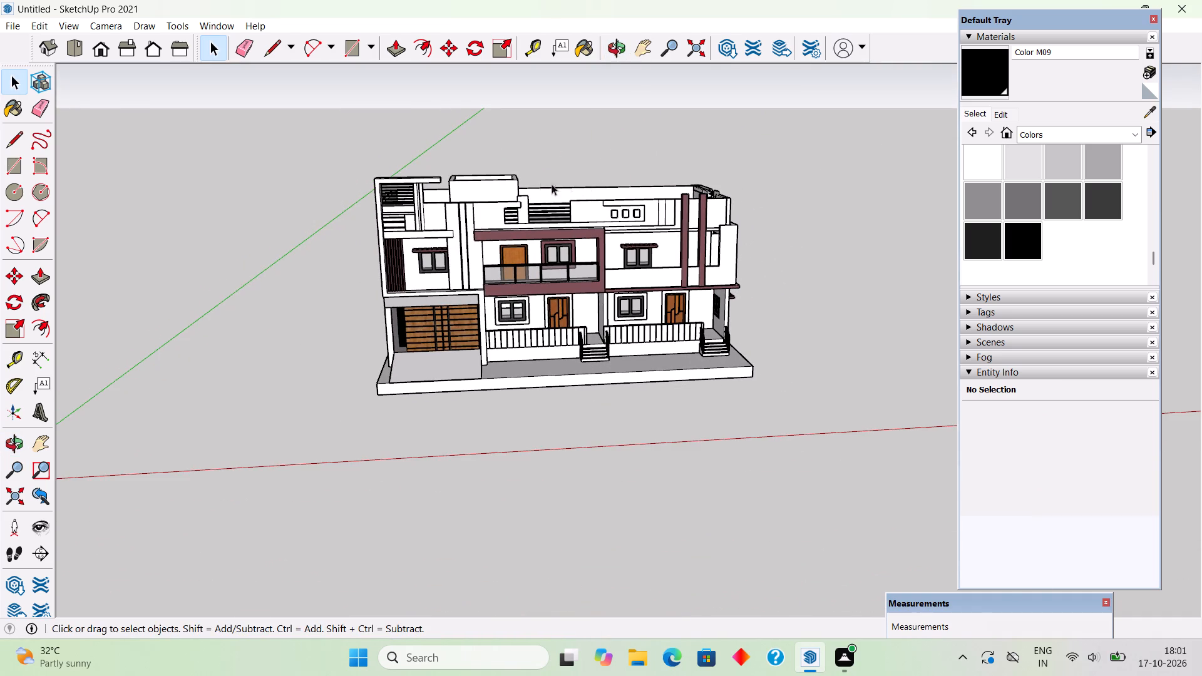
middle_click_drag(468, 142, 466, 255)
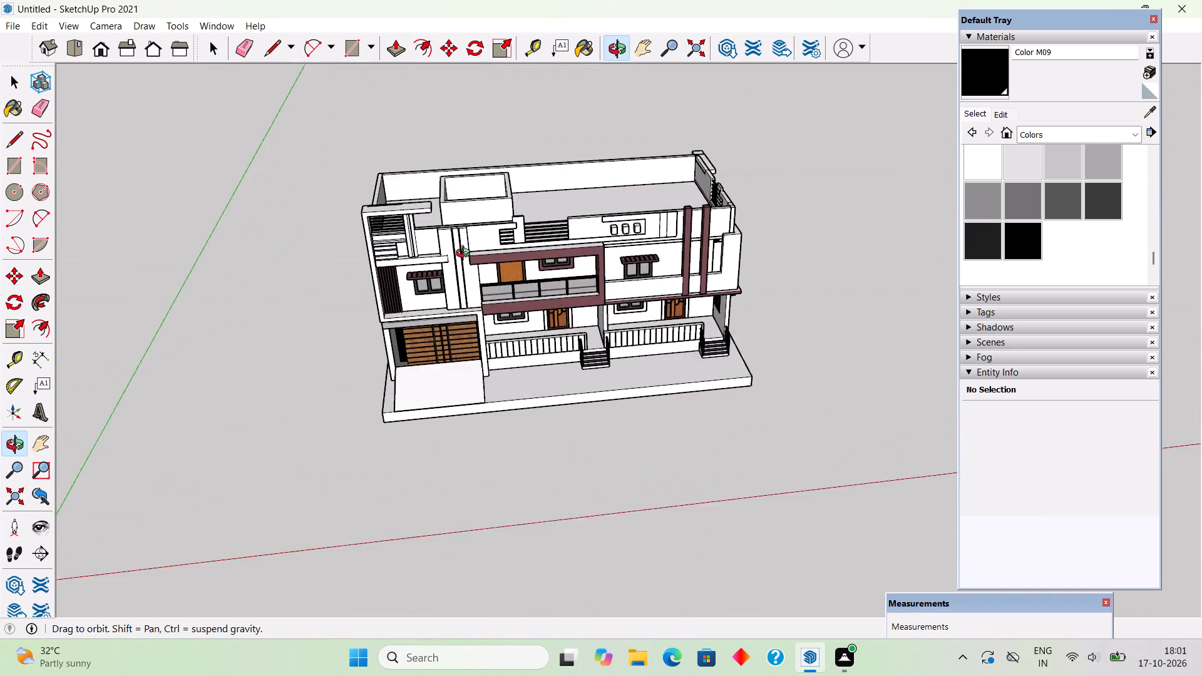
middle_click_drag(466, 255, 438, 283)
scroll(444, 152, "up", 7)
key("r")
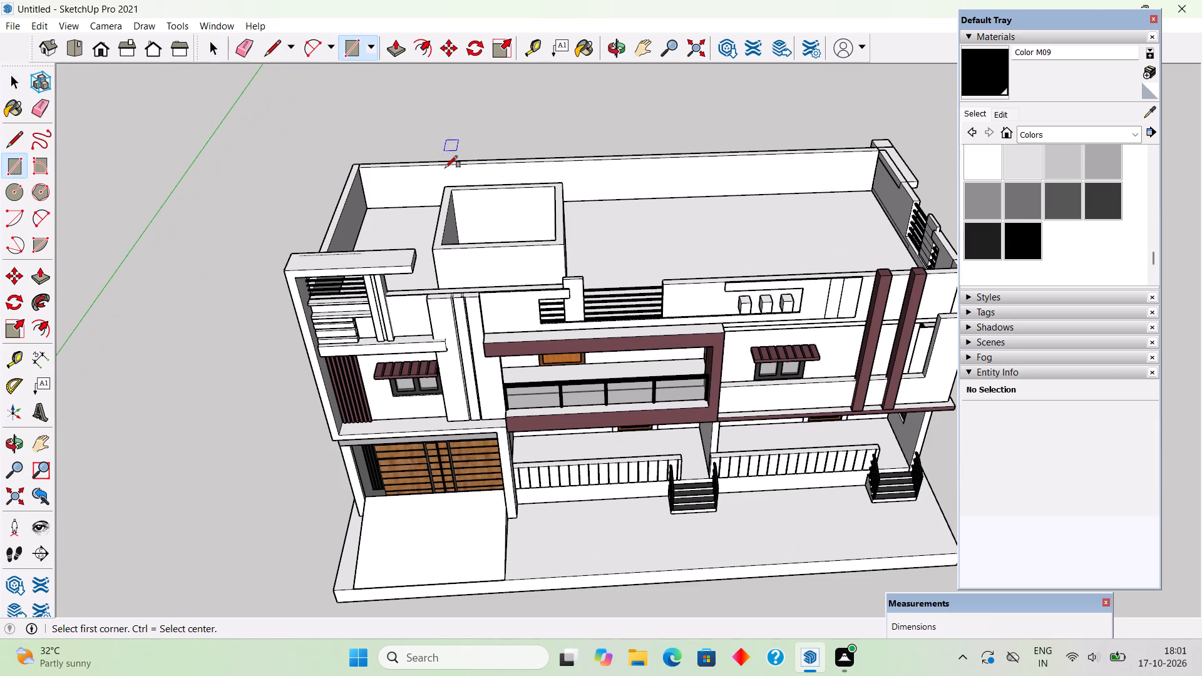
left_click(447, 187)
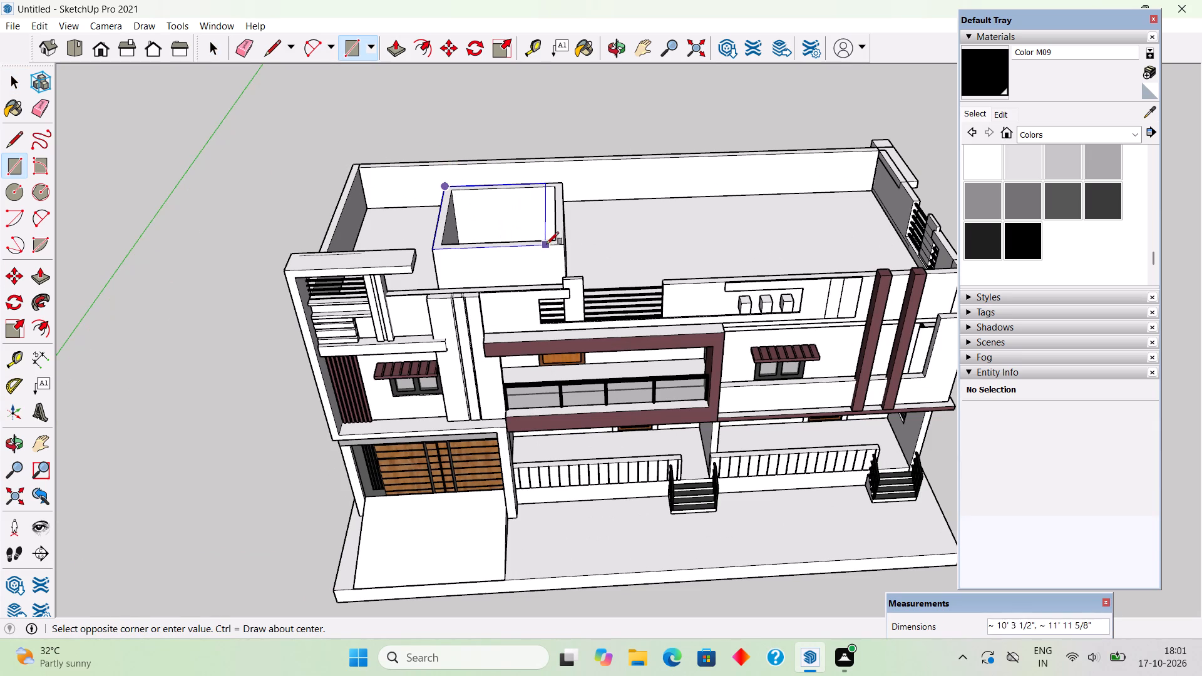
left_click(564, 243)
Extrude the rectangle on top of the room upward 1.5' to form a roof slab.
key("p")
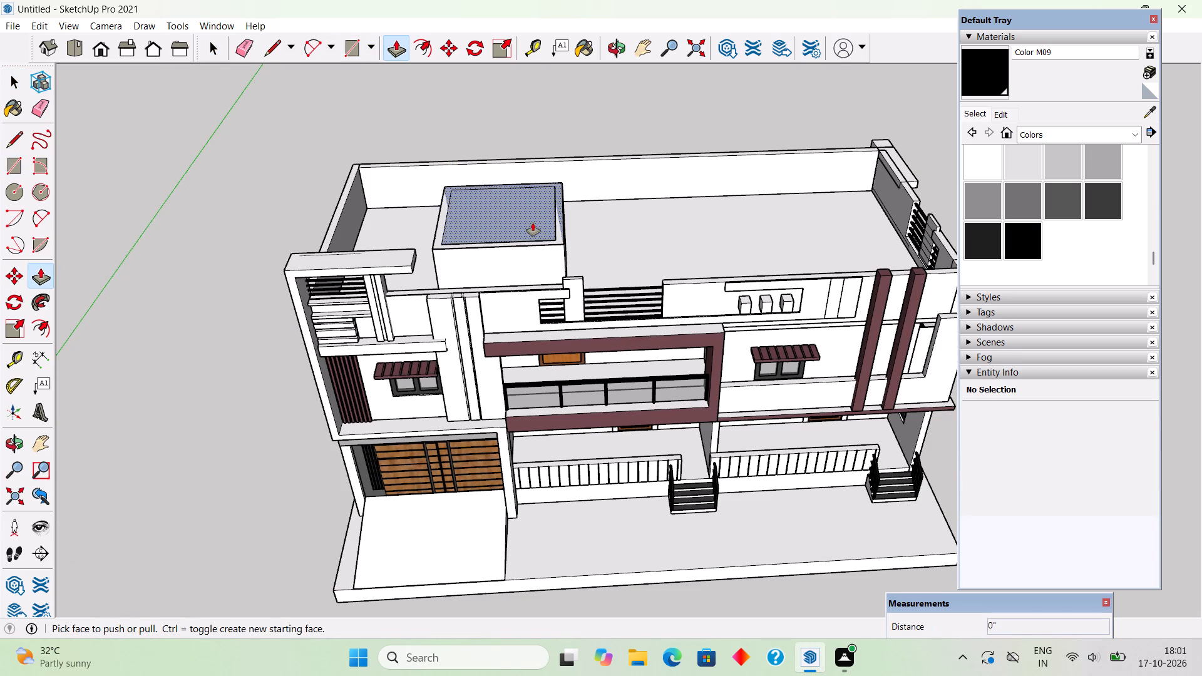
left_click(533, 223)
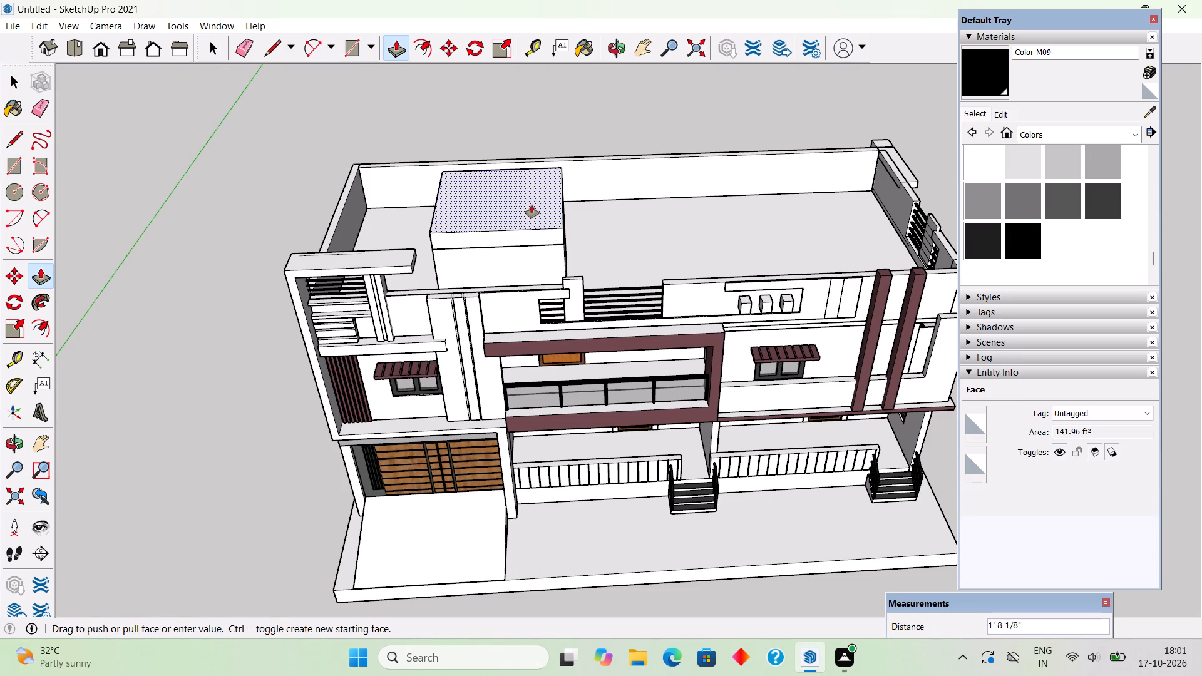
type("1.5'")
key("Return")
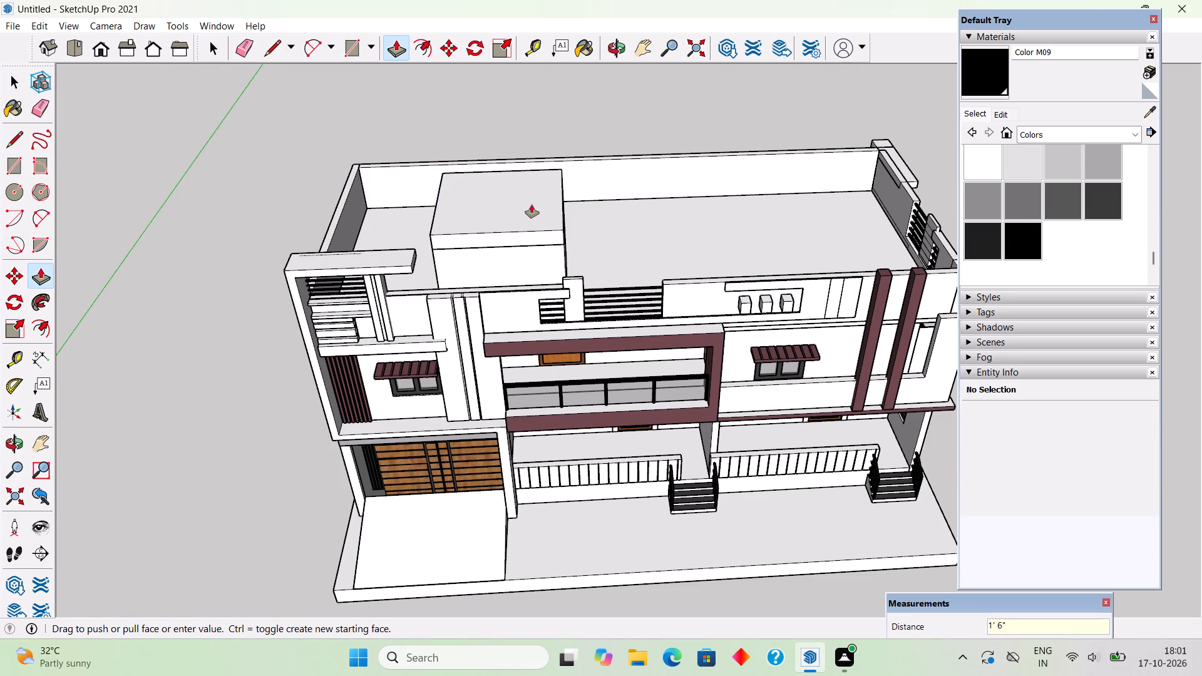
key("space")
Pull the roof slab's front face out about 2' 4 3/16" and push it back about 1' 3 1/2" for a shallower overhang.
scroll(533, 240, "up", 4)
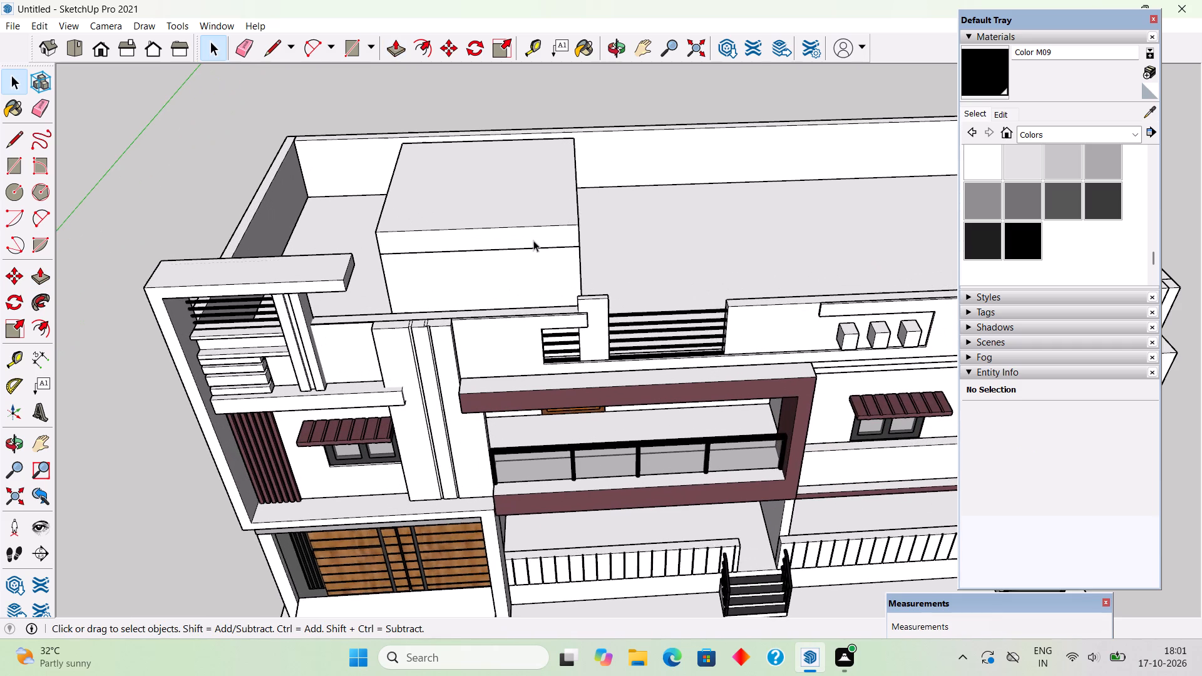
left_click(533, 240)
key("p")
left_click(533, 240)
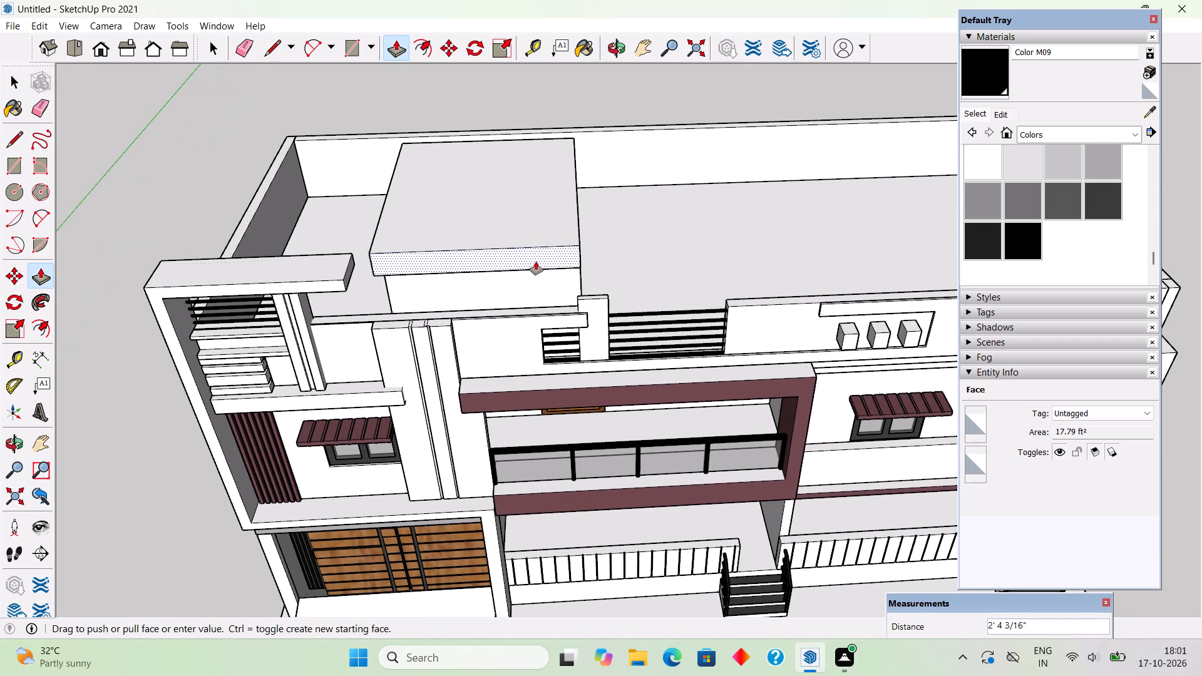
left_click(536, 262)
middle_click_drag(563, 240, 468, 118)
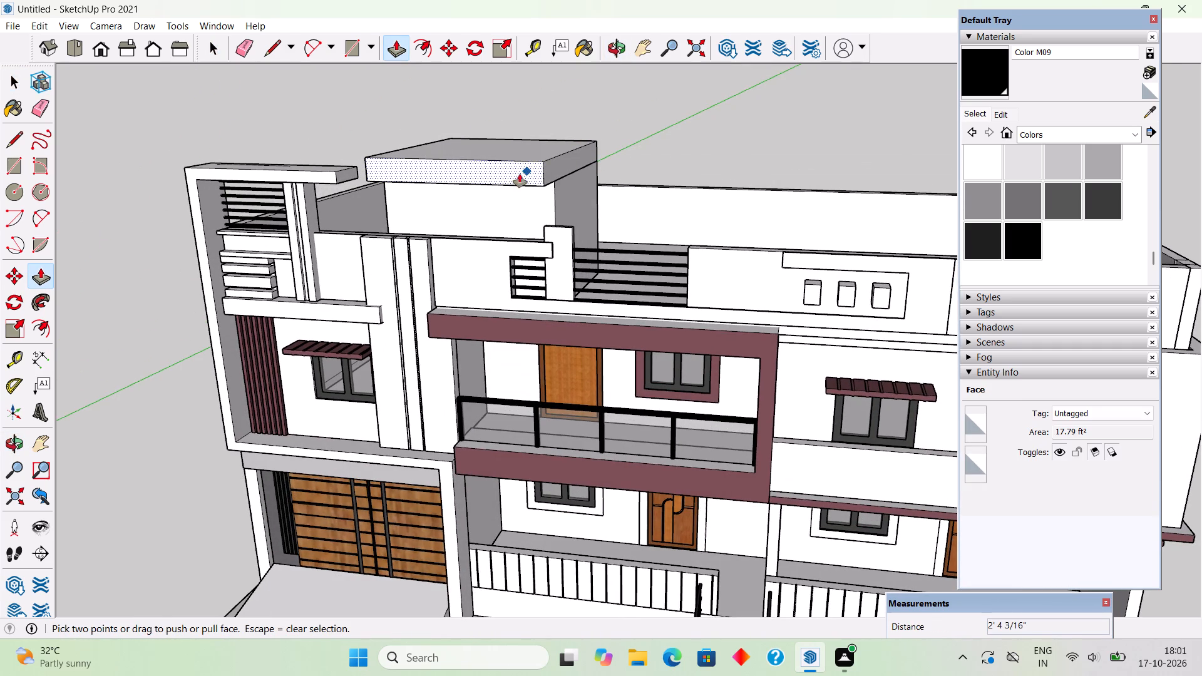
left_click(516, 175)
middle_click_drag(408, 205, 510, 369)
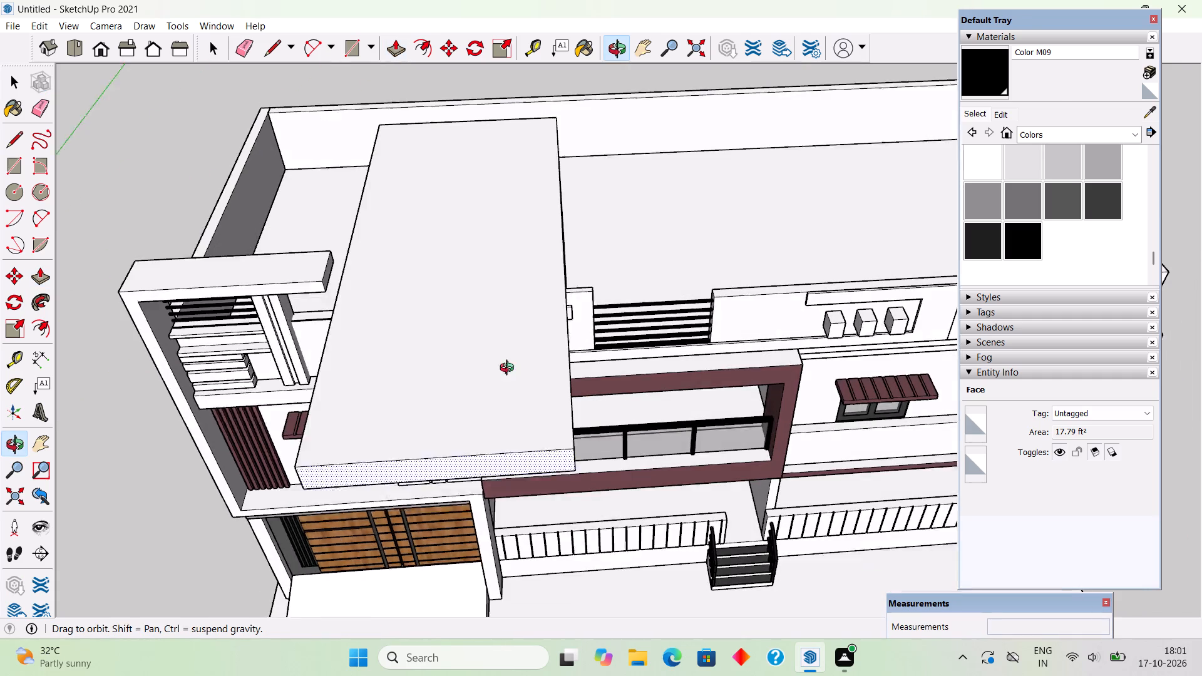
middle_click_drag(510, 369, 511, 377)
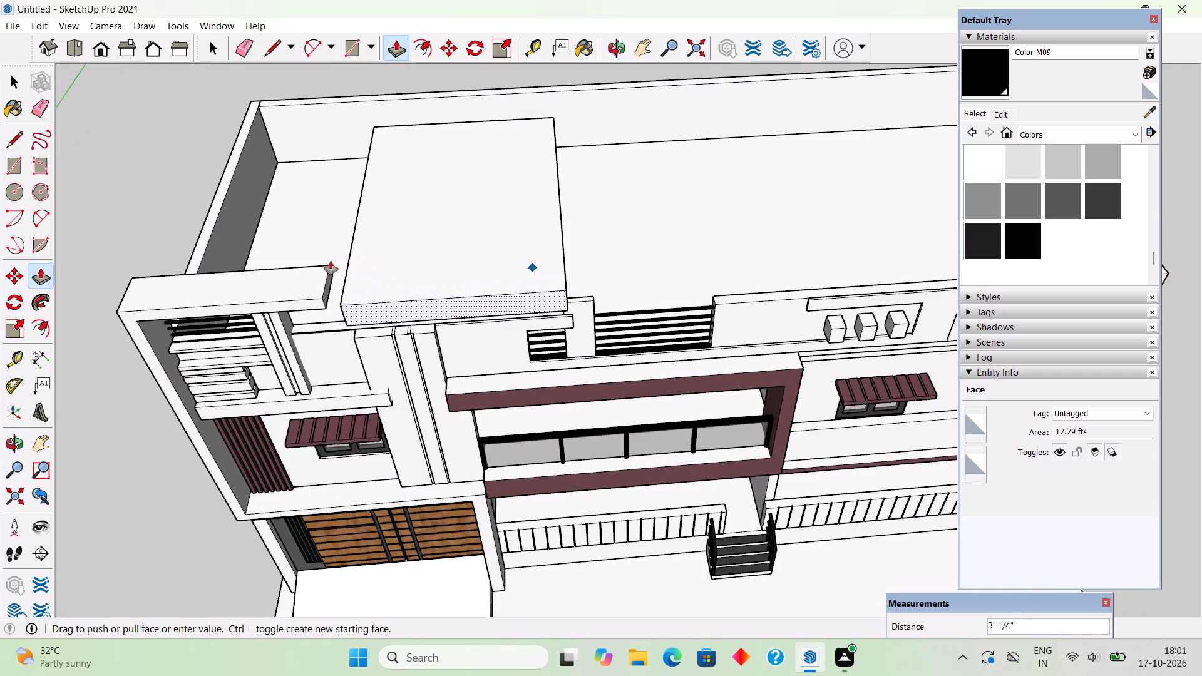
middle_click_drag(302, 292, 695, 332)
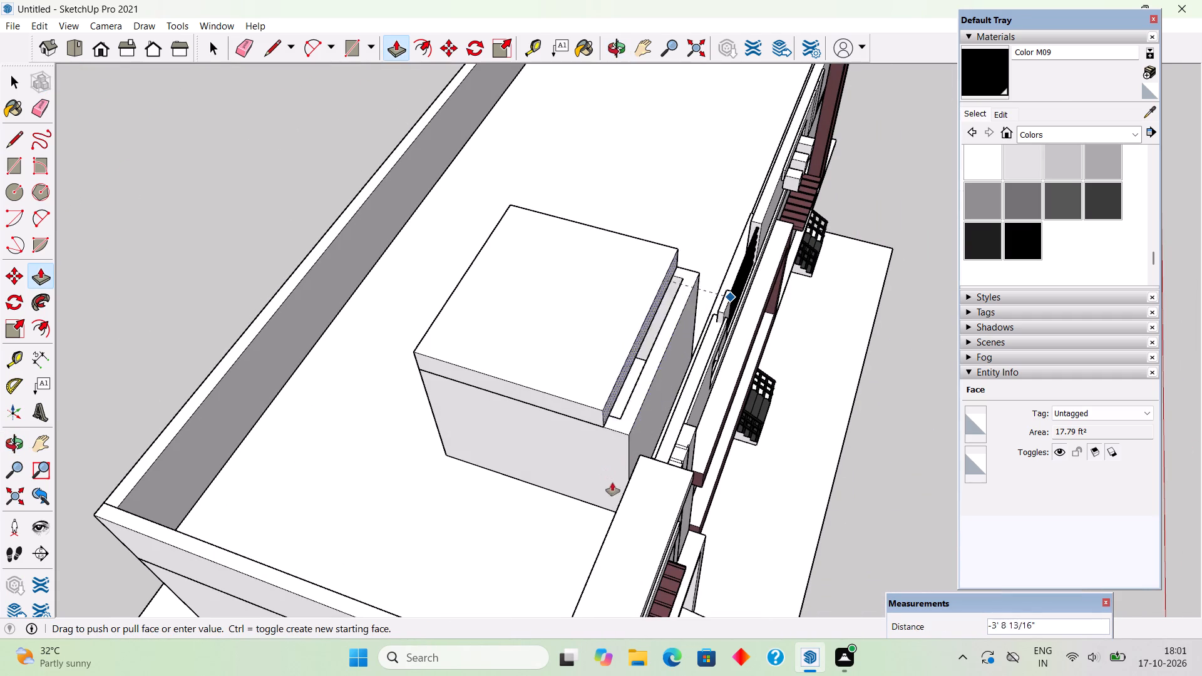
left_click(618, 506)
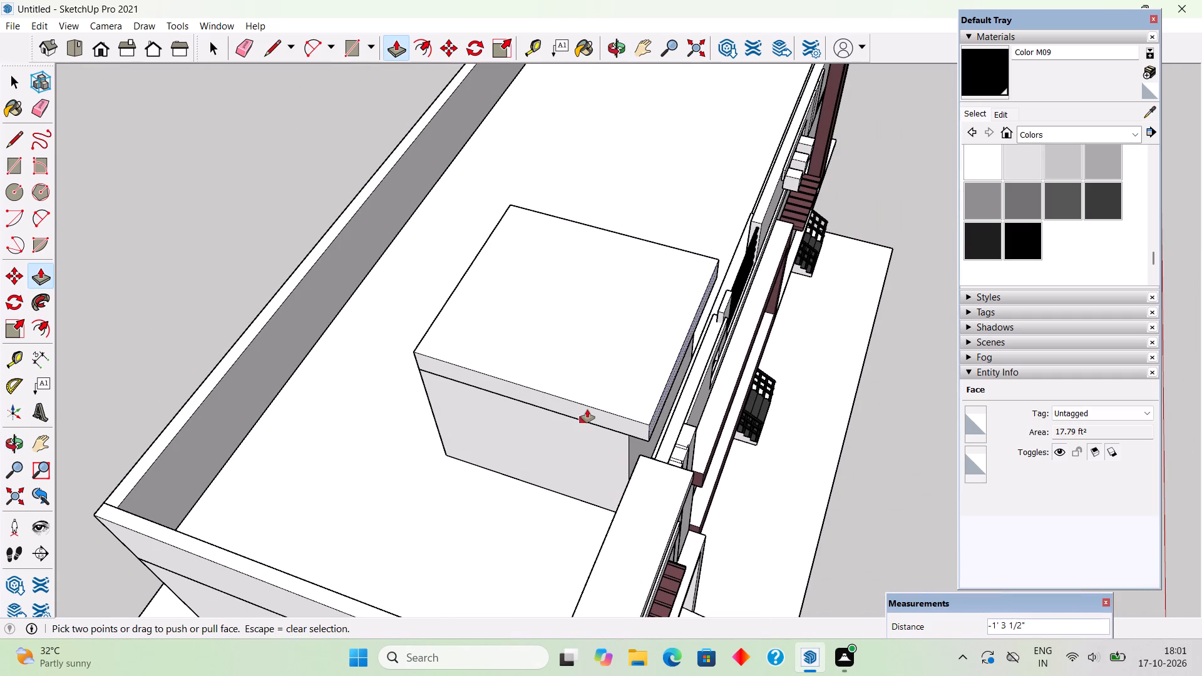
Pull out the slab's garage-side face, its rear face by about 1' 5 11/16" and the opposite side by about 1' 4 3/4".
key("p")
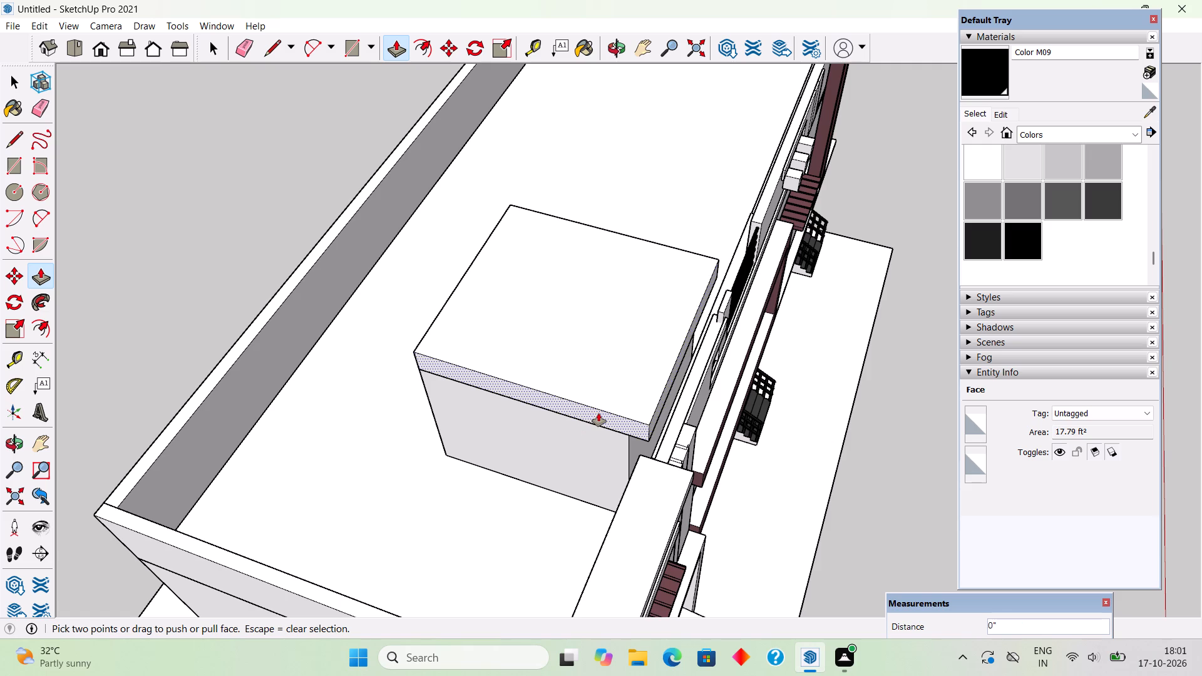
left_click(598, 414)
left_click(590, 439)
middle_click_drag(590, 440, 675, 439)
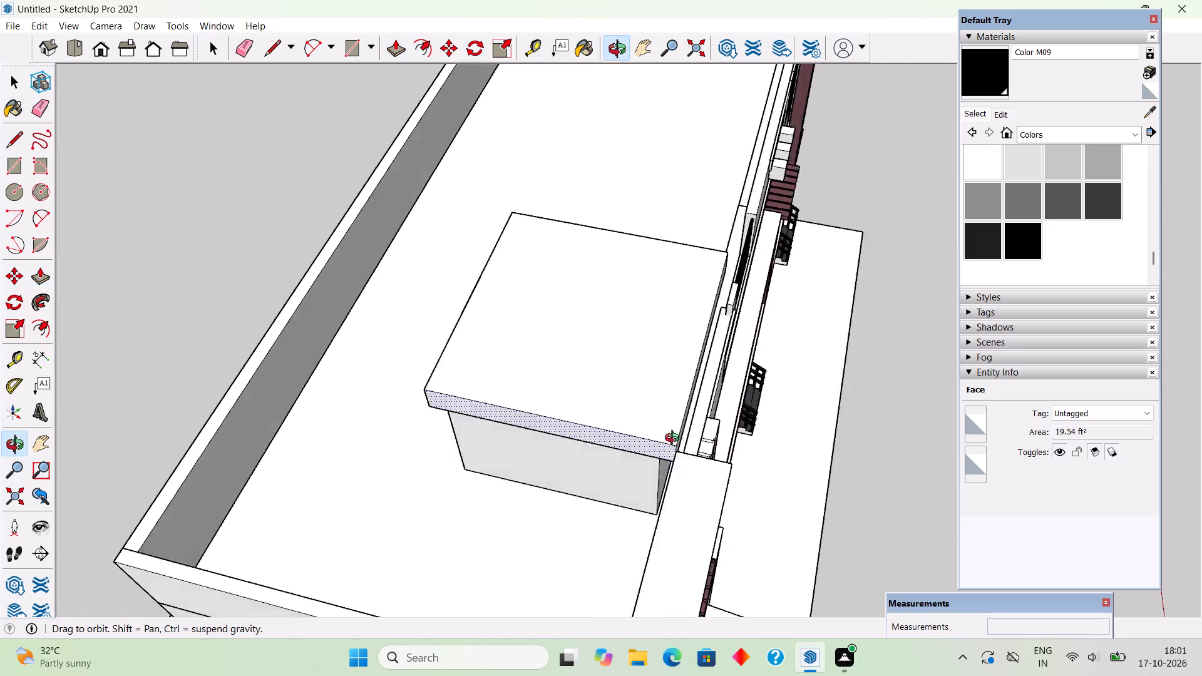
middle_click_drag(675, 439, 870, 421)
left_click(650, 398)
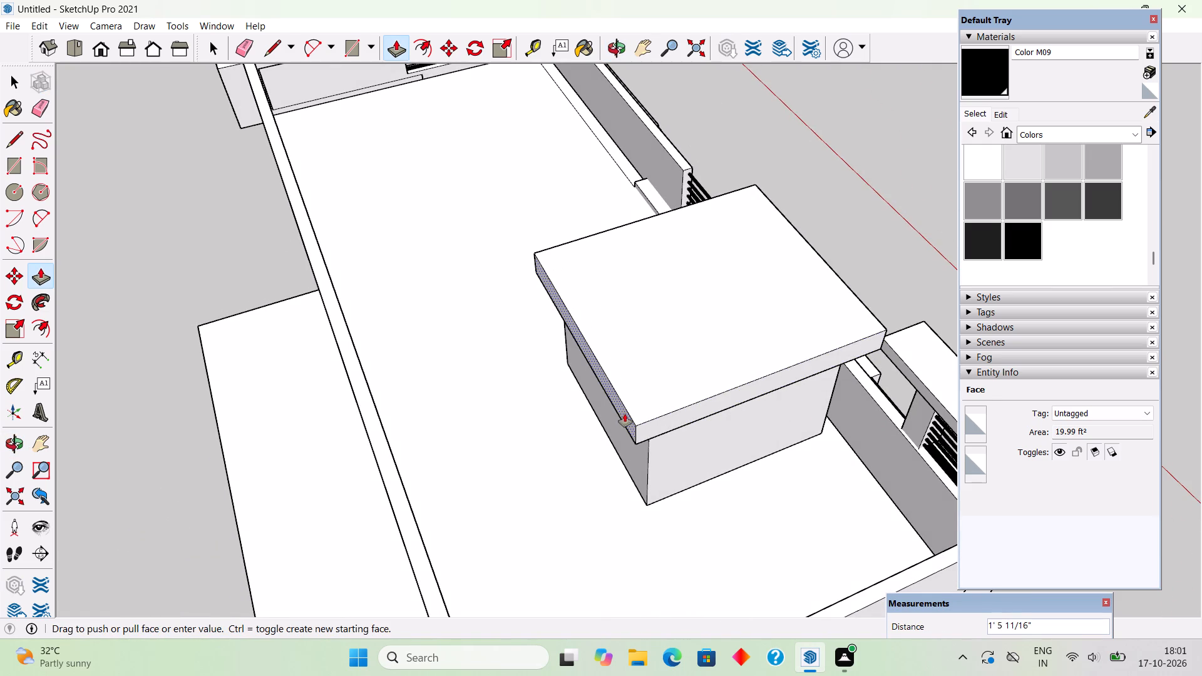
left_click(625, 414)
middle_click_drag(611, 448, 1052, 547)
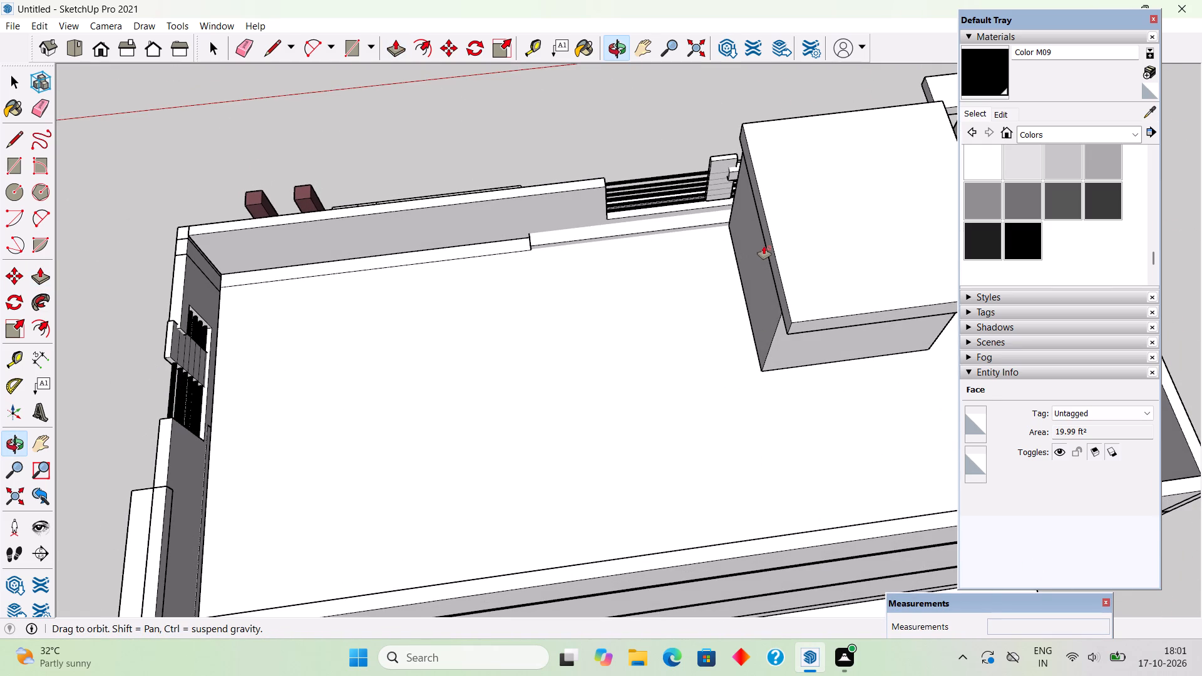
left_click(770, 255)
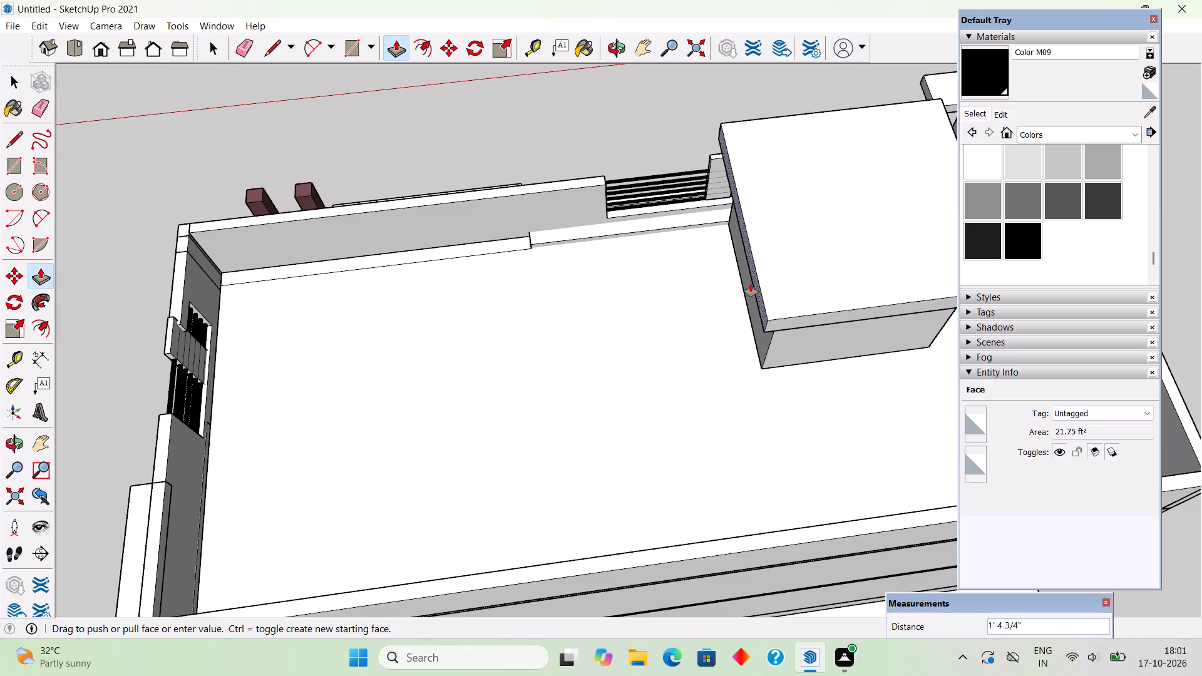
left_click(751, 284)
Make the whole overhanging roof slab a group.
key("space")
triple_click(777, 266)
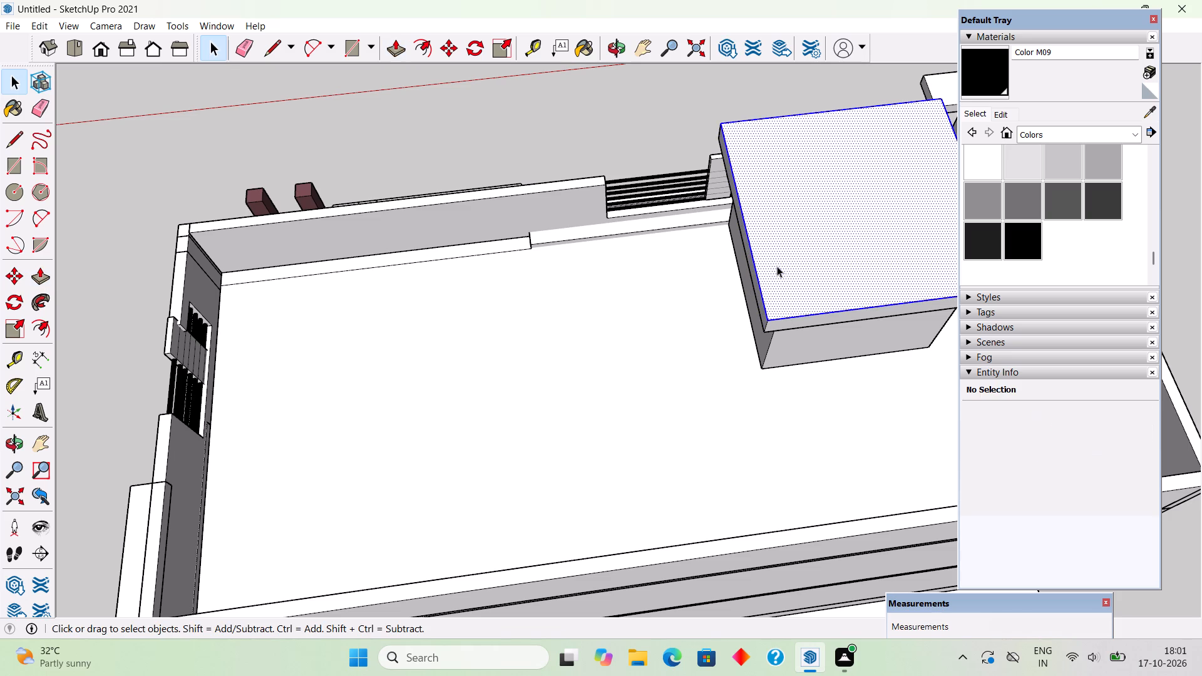
right_click(777, 266)
left_click(848, 397)
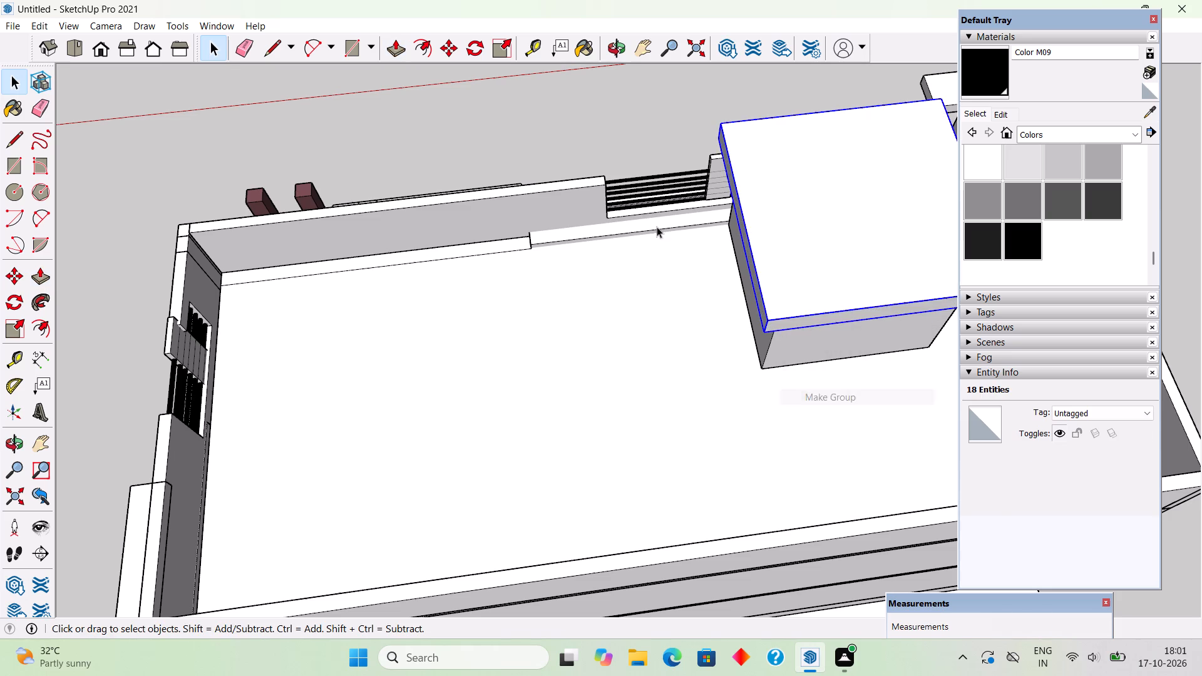
left_click(595, 135)
Place a horizontal guide 7' above the base of the rooftop room's side wall that faces away from the garage.
scroll(527, 349, "down", 4)
middle_click_drag(550, 424, 831, 202)
scroll(823, 187, "down", 4)
middle_click_drag(476, 391, 704, 329)
scroll(692, 239, "up", 6)
middle_click_drag(637, 213, 703, 217)
scroll(703, 217, "up", 1)
scroll(601, 210, "up", 3)
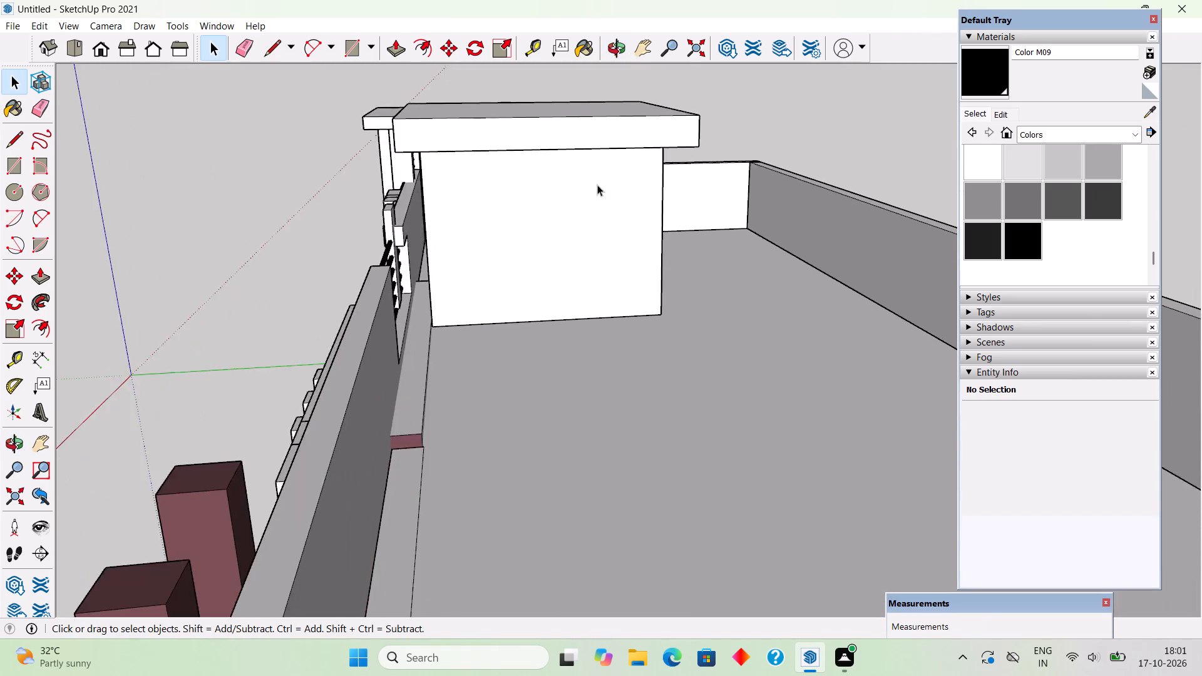
middle_click_drag(597, 173, 609, 148)
scroll(609, 148, "up", 2)
middle_click_drag(593, 161, 587, 135)
scroll(575, 140, "up", 2)
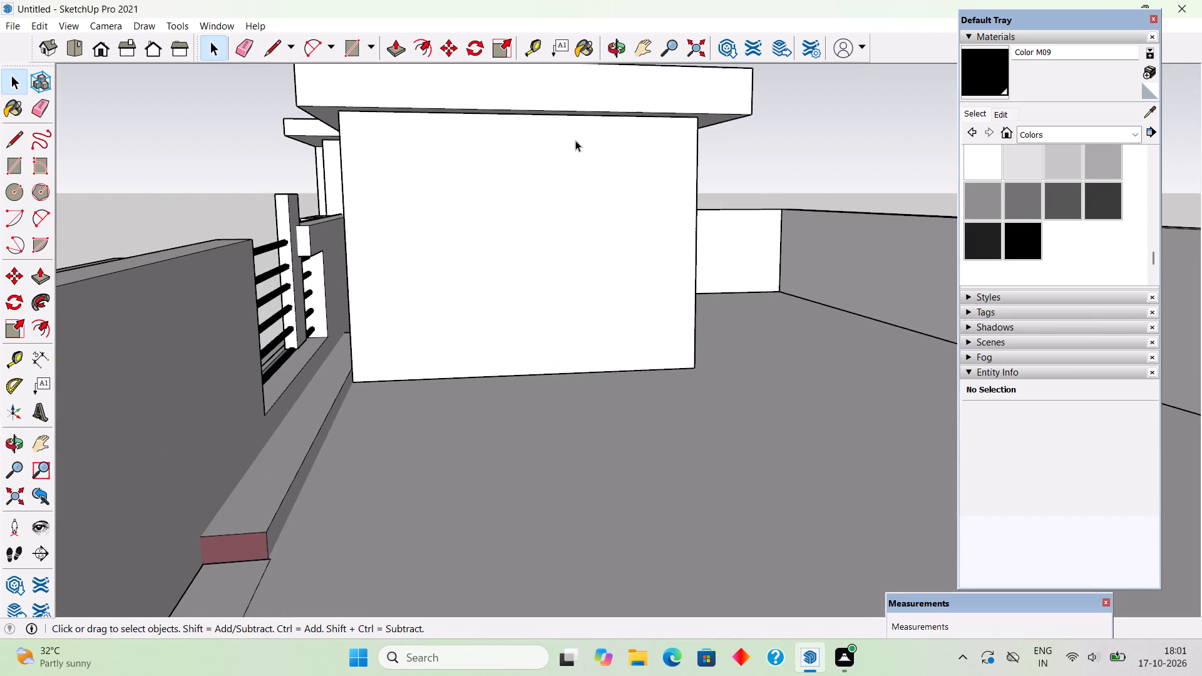
middle_click_drag(575, 140, 576, 124)
key("t")
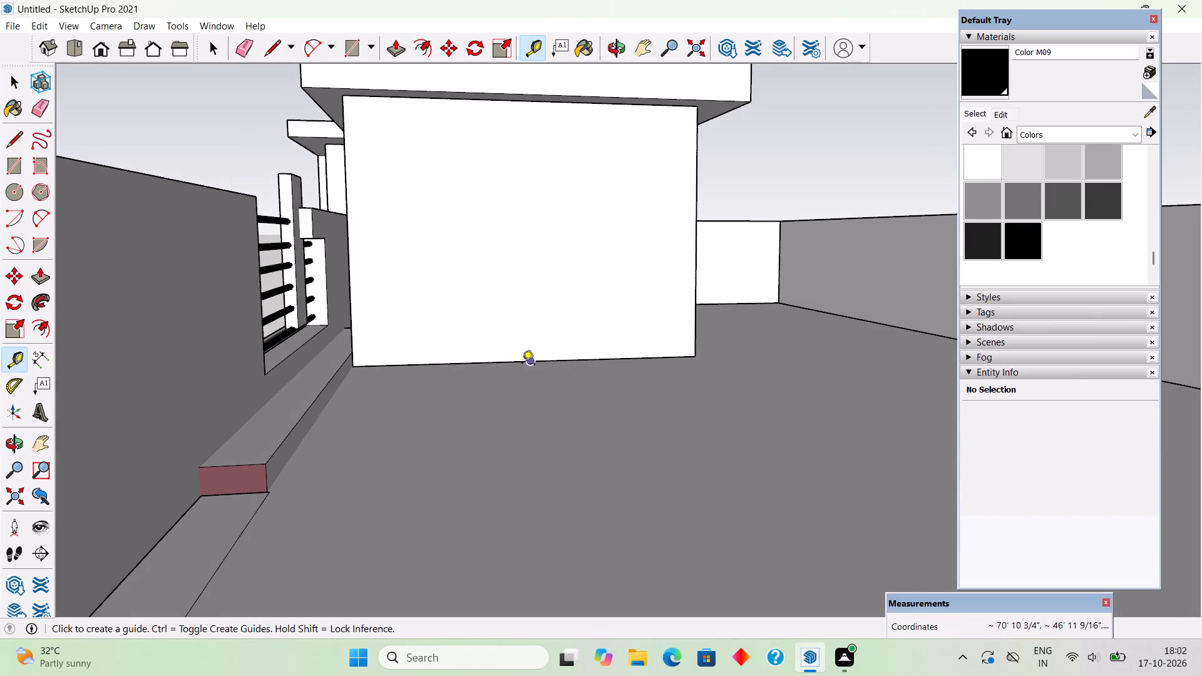
left_click(519, 357)
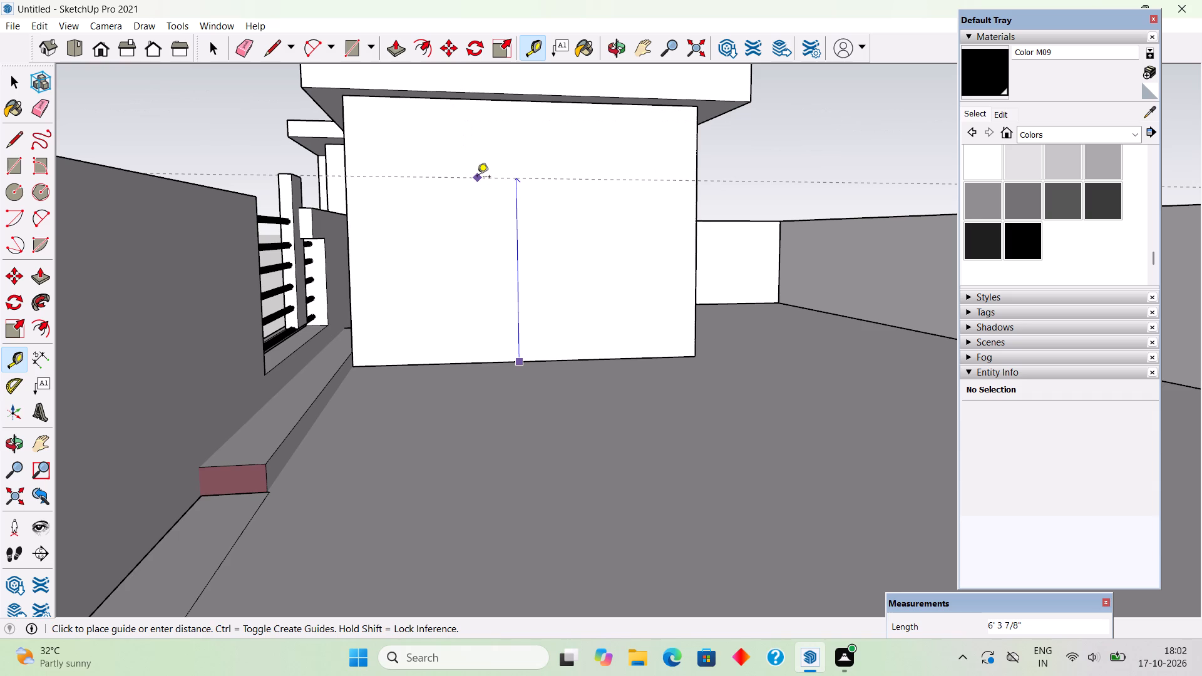
key("1")
key("BackSpace")
type("7'")
key("Return")
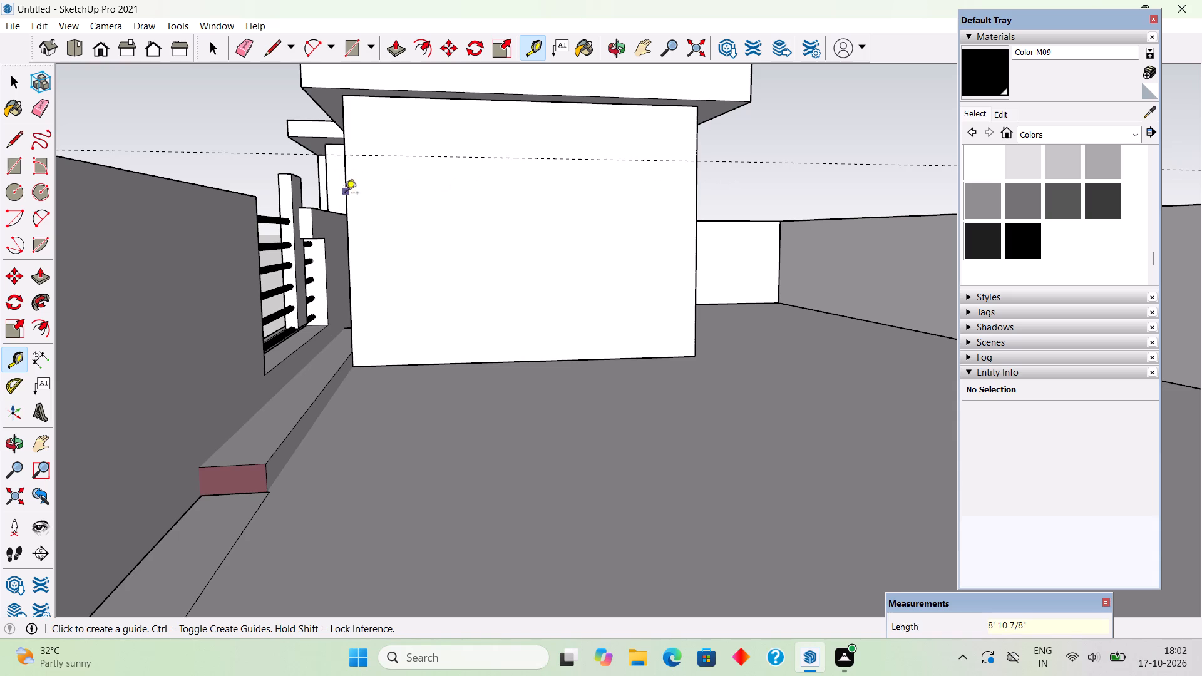
Place two vertical guides on the rooftop room's side wall, about 1' 5" from the edge beside the parapet railings and 3' further along.
left_click(351, 225)
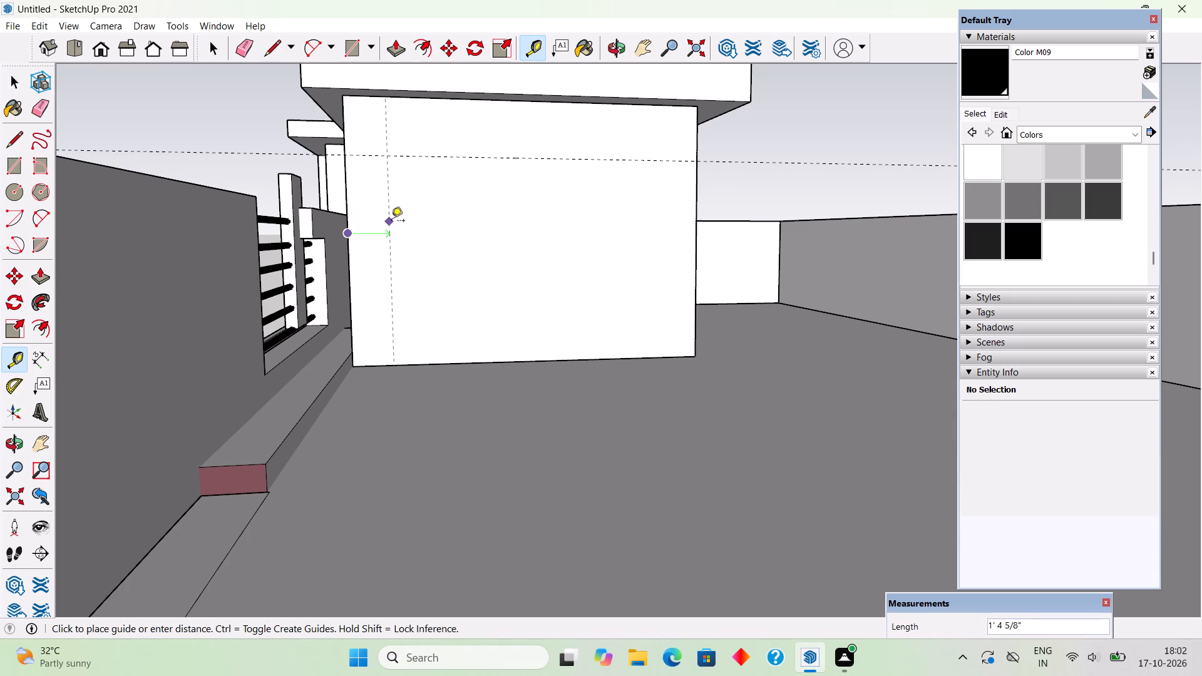
left_click(391, 222)
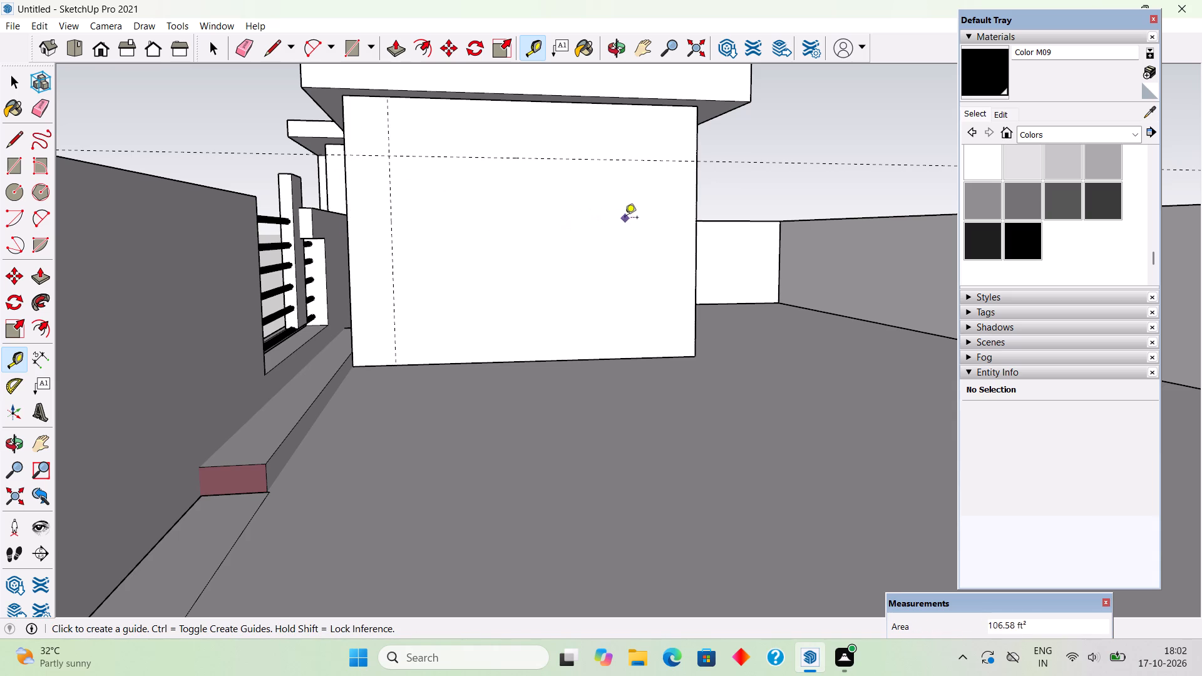
left_click(396, 281)
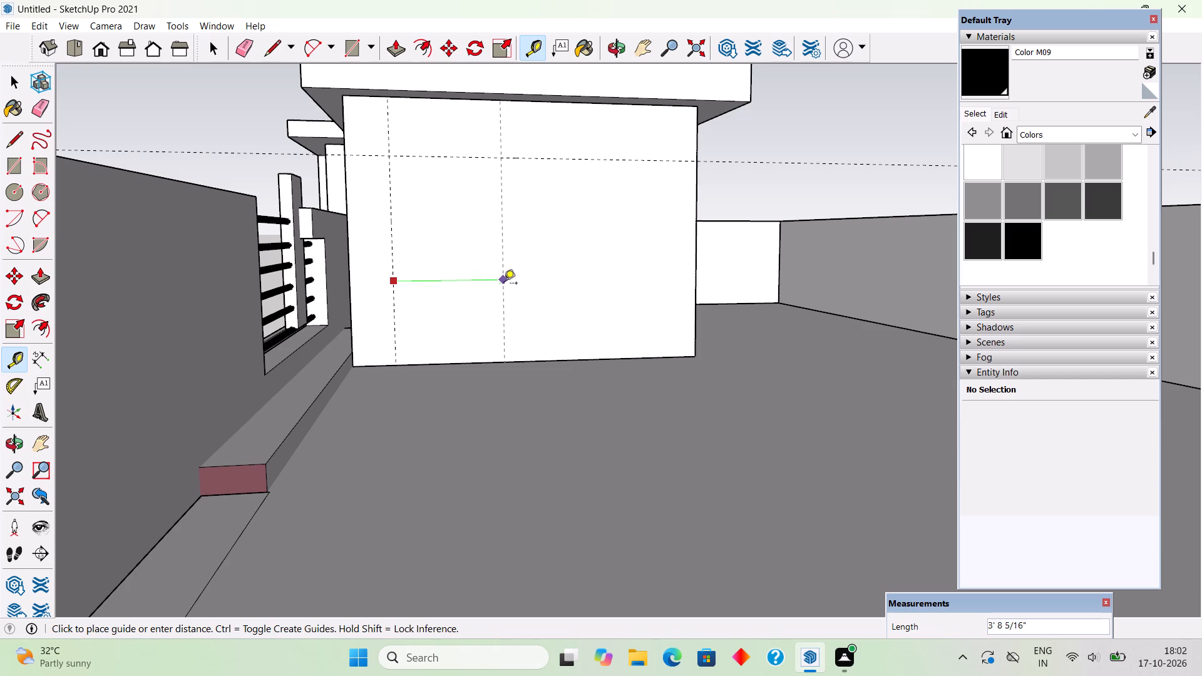
key("3")
key("apostrophe")
key("Return")
key("space")
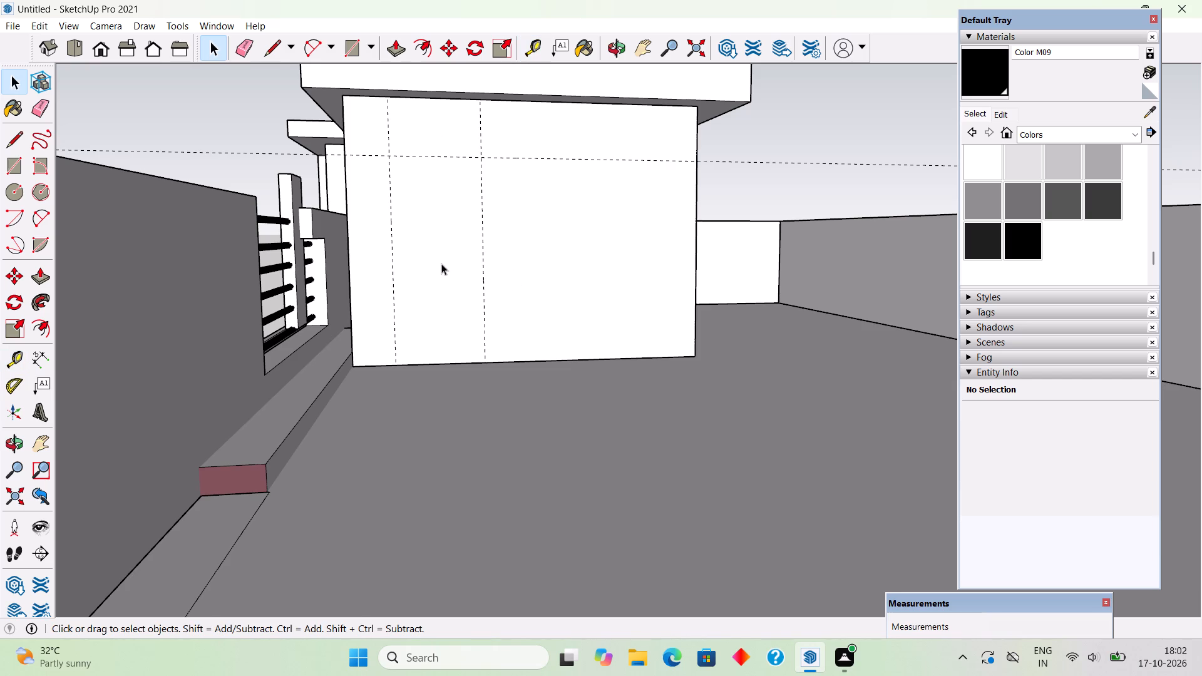
Inside the rooftop room's group, draw a doorway rectangle about 6' 8 11/16" by 3' between the guides on the side wall.
triple_click(441, 264)
key("r")
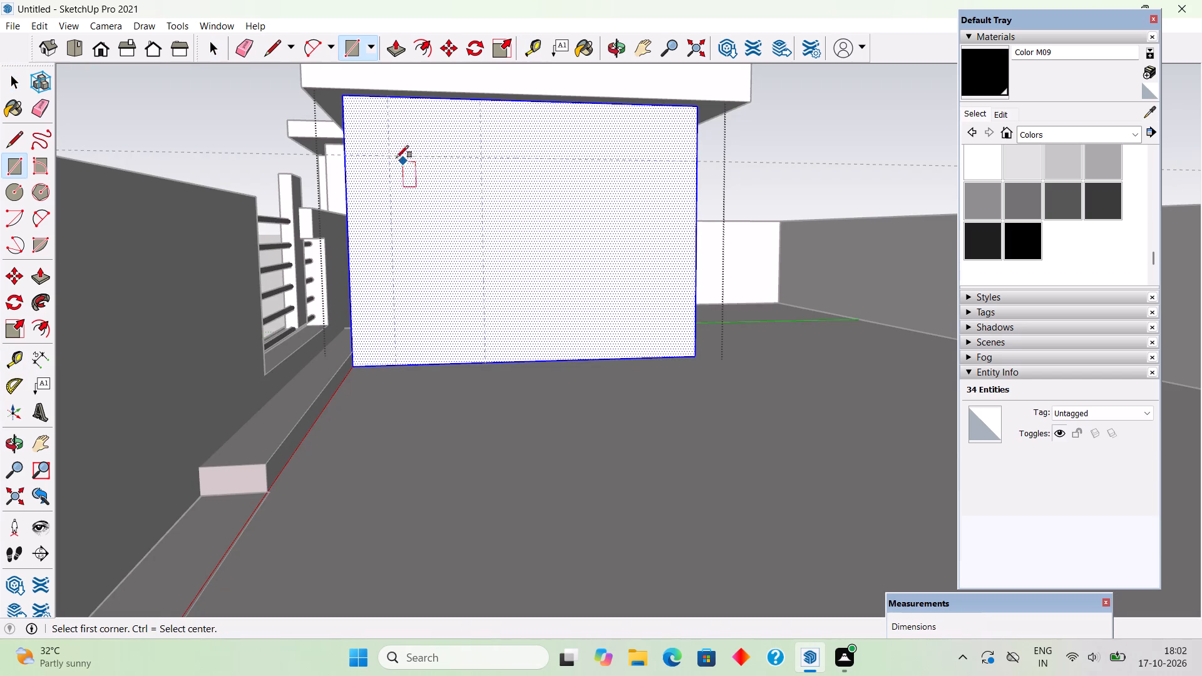
left_click(391, 157)
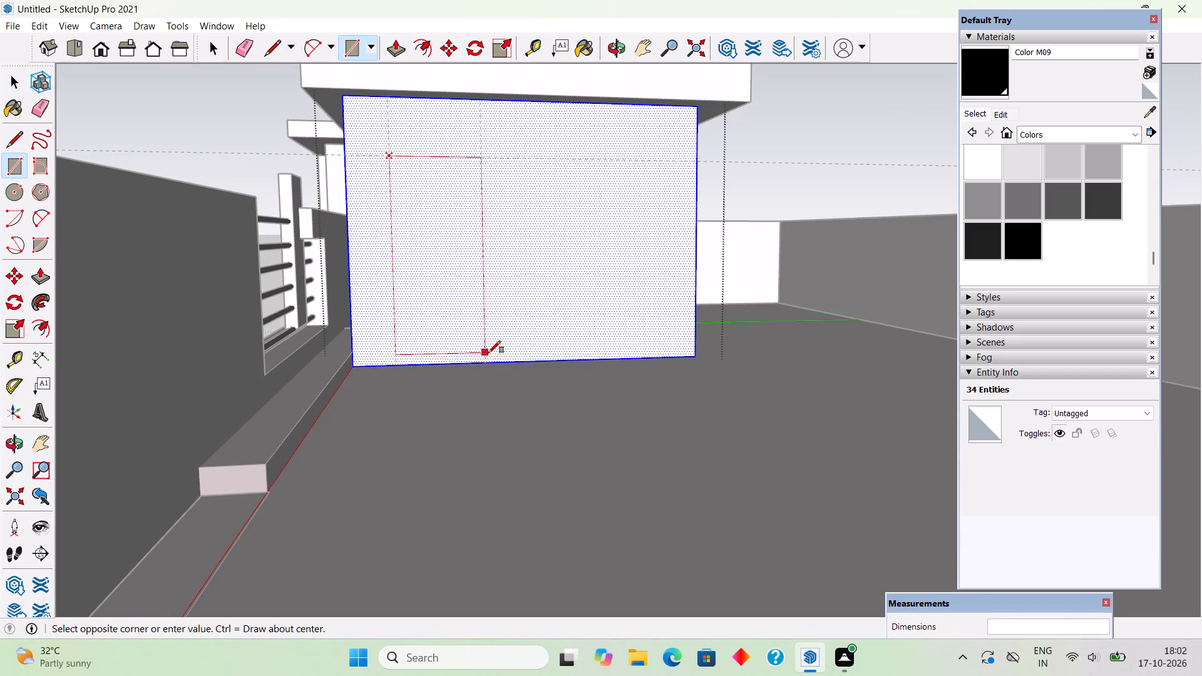
left_click(488, 355)
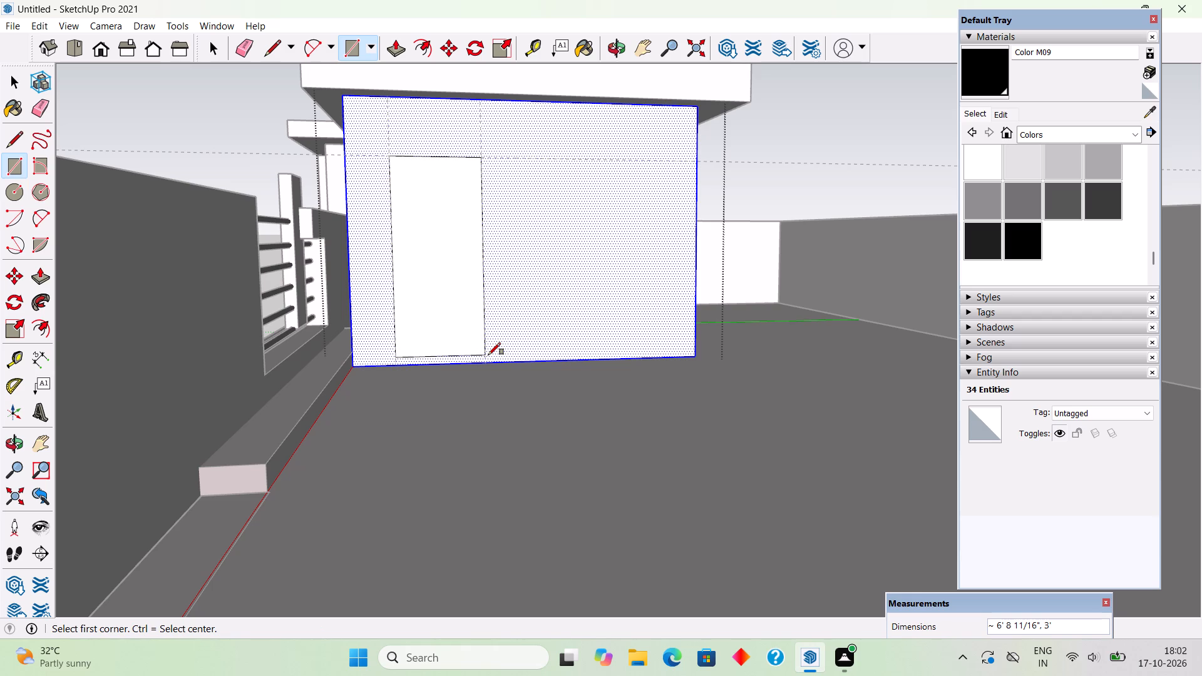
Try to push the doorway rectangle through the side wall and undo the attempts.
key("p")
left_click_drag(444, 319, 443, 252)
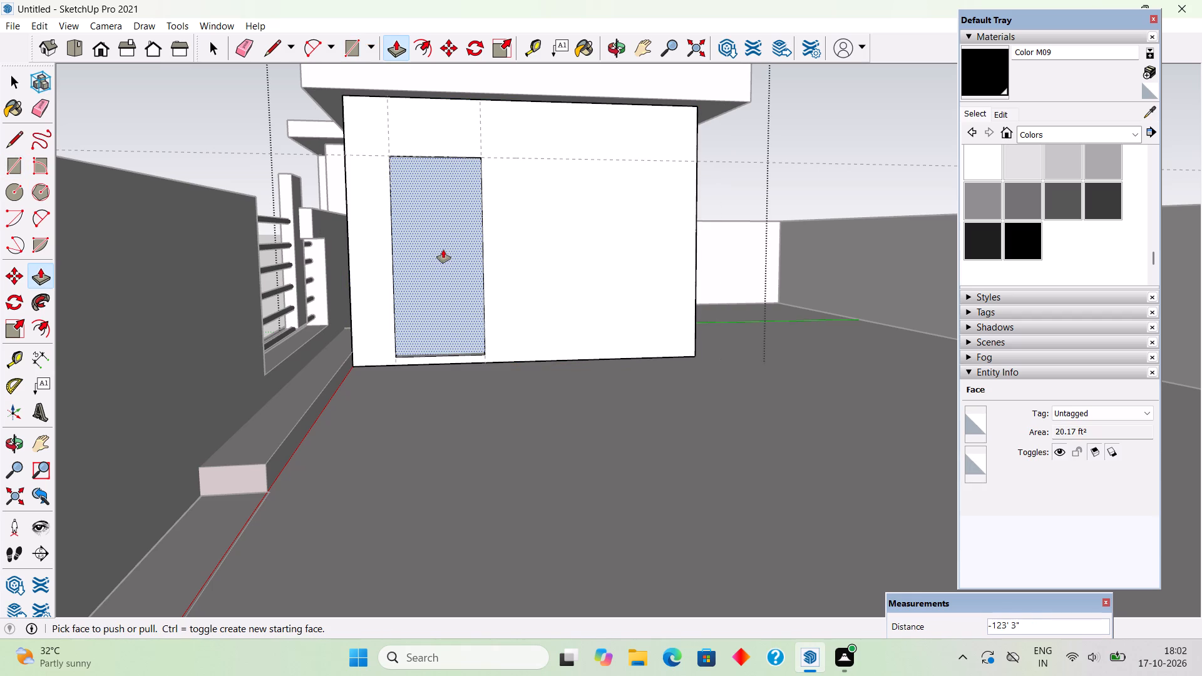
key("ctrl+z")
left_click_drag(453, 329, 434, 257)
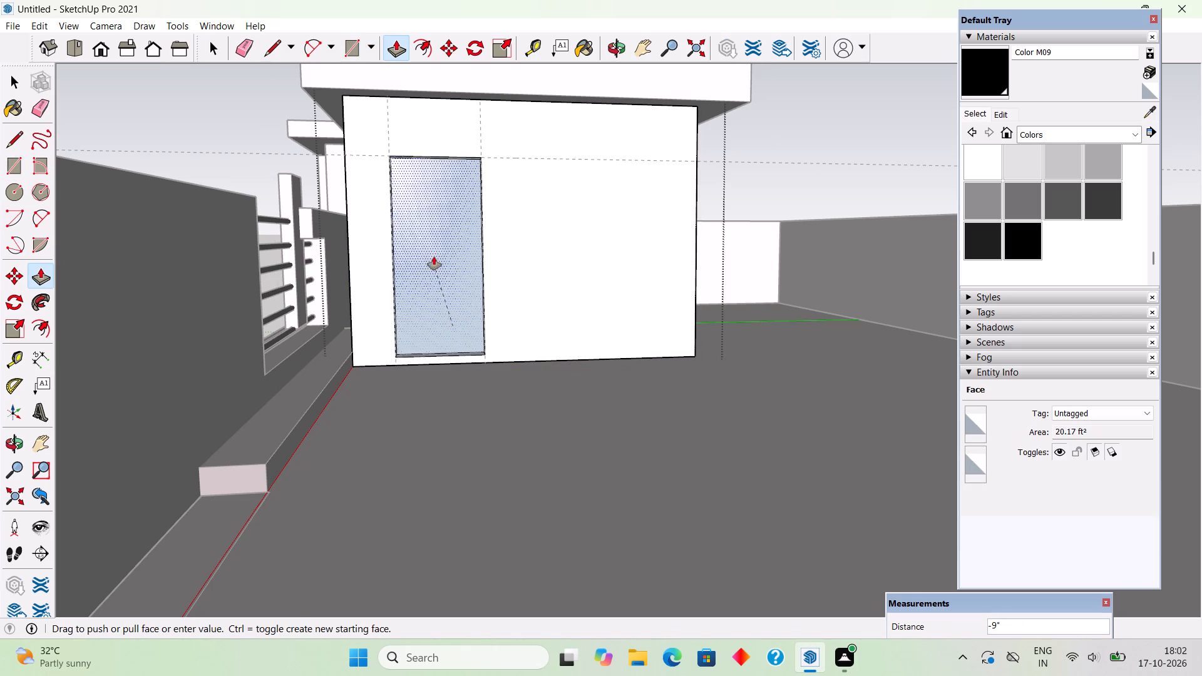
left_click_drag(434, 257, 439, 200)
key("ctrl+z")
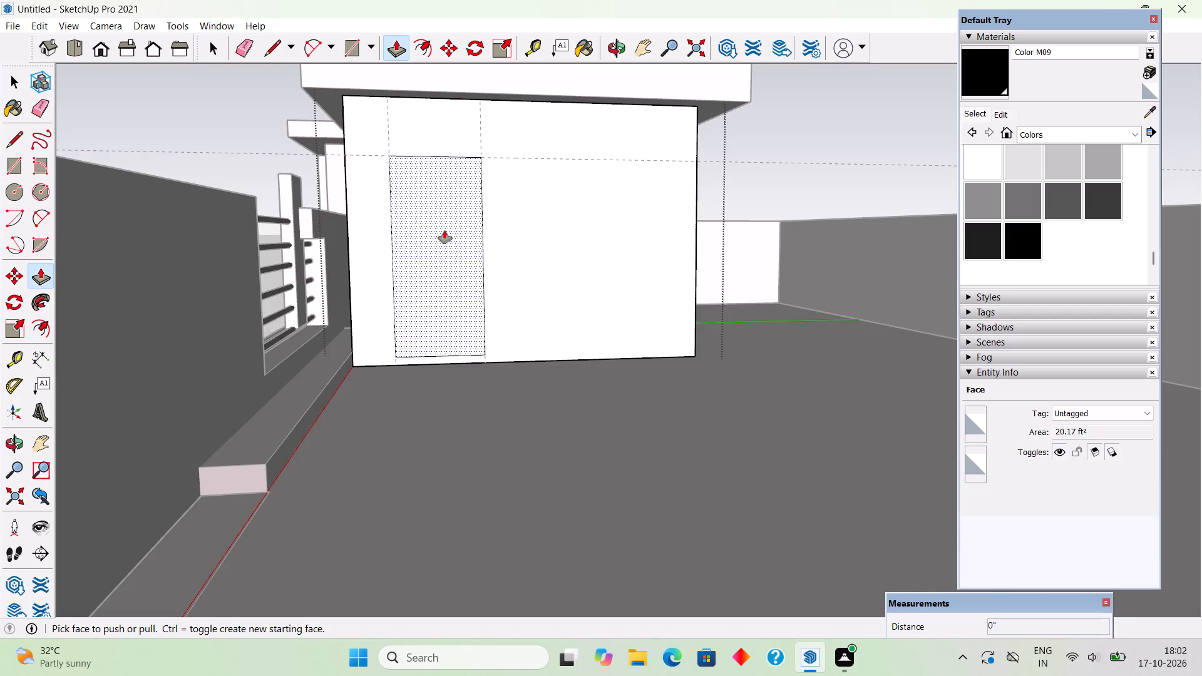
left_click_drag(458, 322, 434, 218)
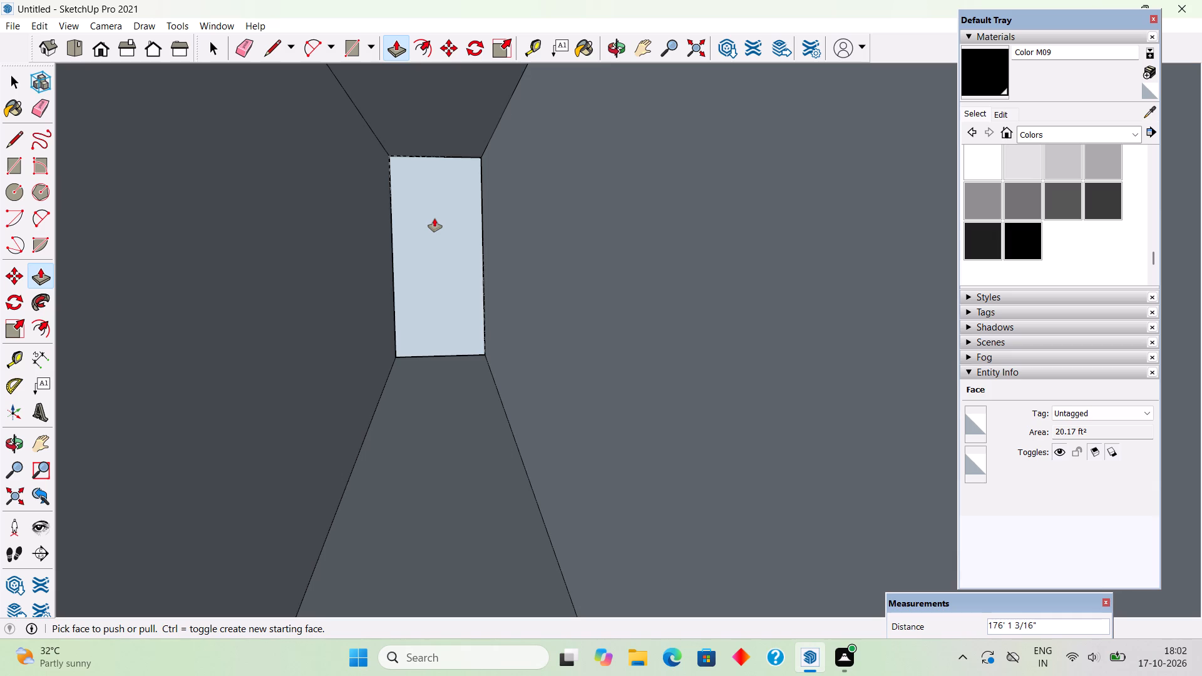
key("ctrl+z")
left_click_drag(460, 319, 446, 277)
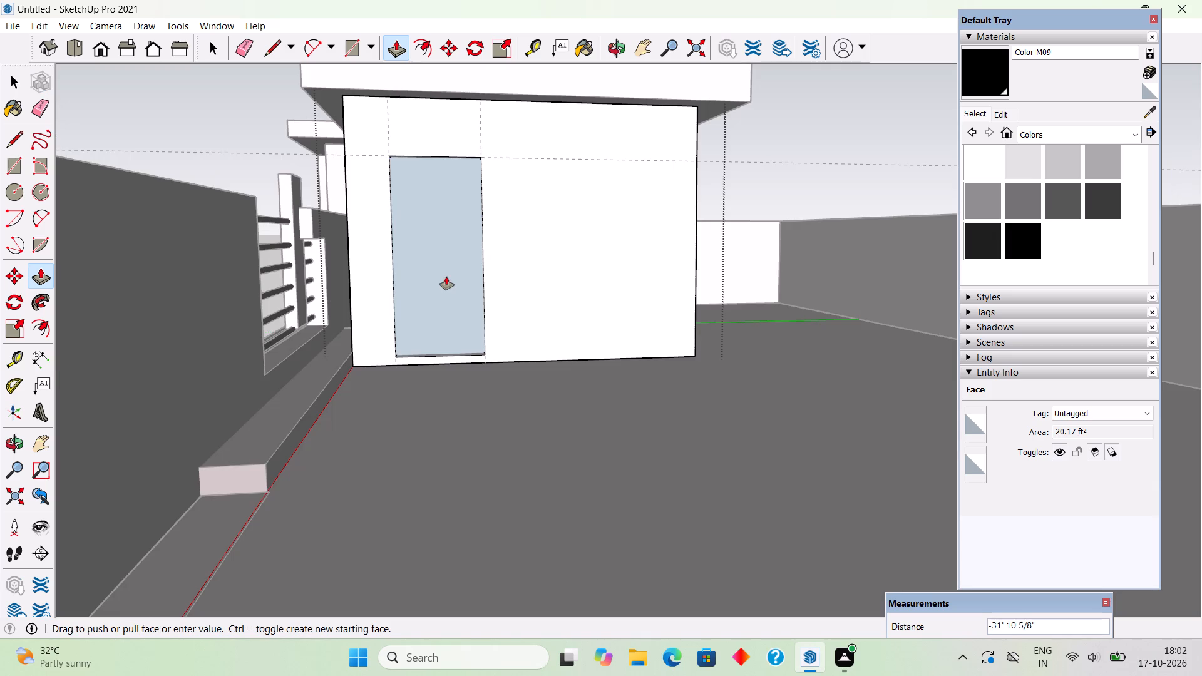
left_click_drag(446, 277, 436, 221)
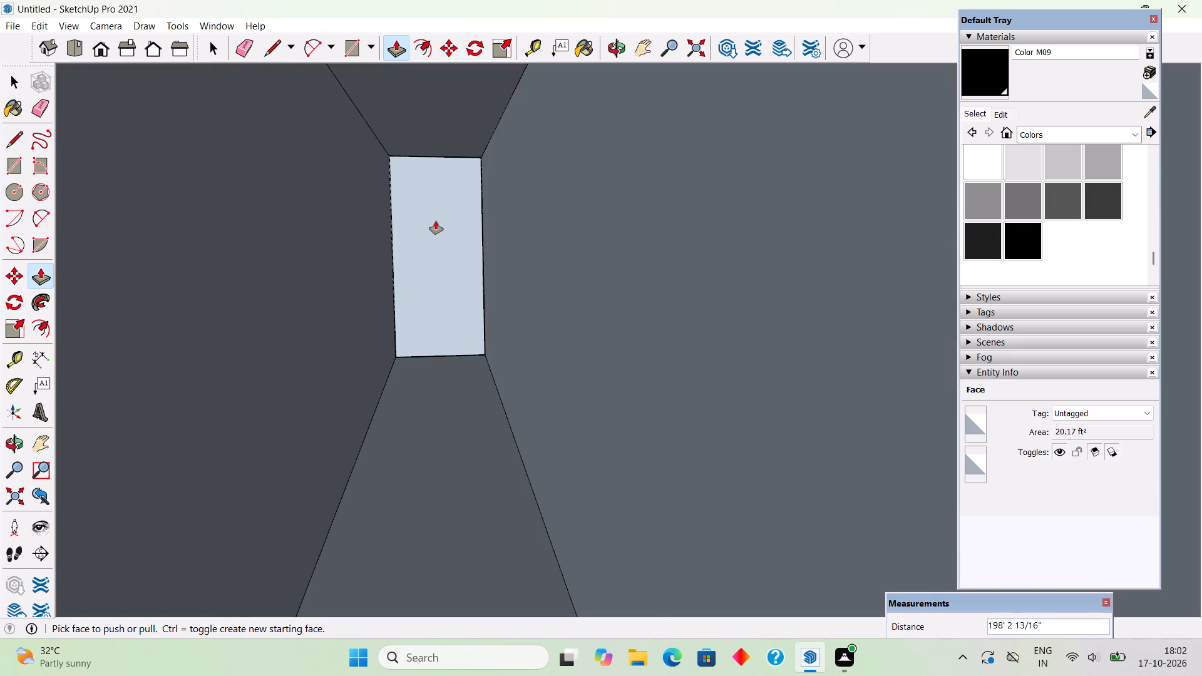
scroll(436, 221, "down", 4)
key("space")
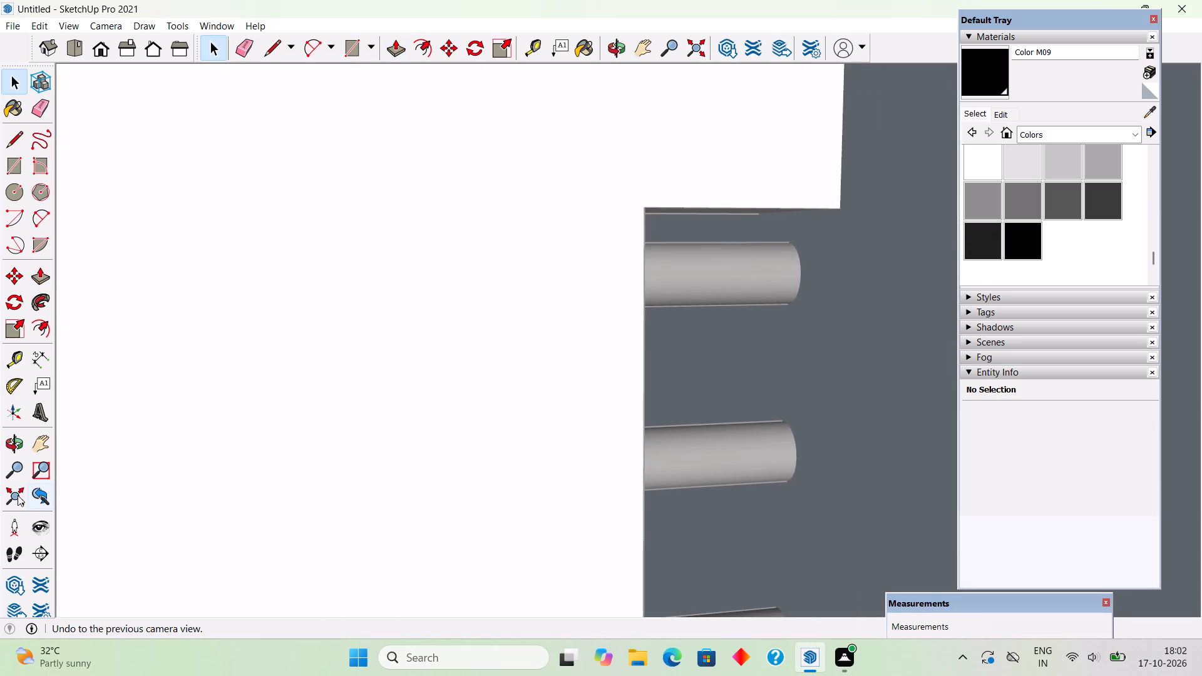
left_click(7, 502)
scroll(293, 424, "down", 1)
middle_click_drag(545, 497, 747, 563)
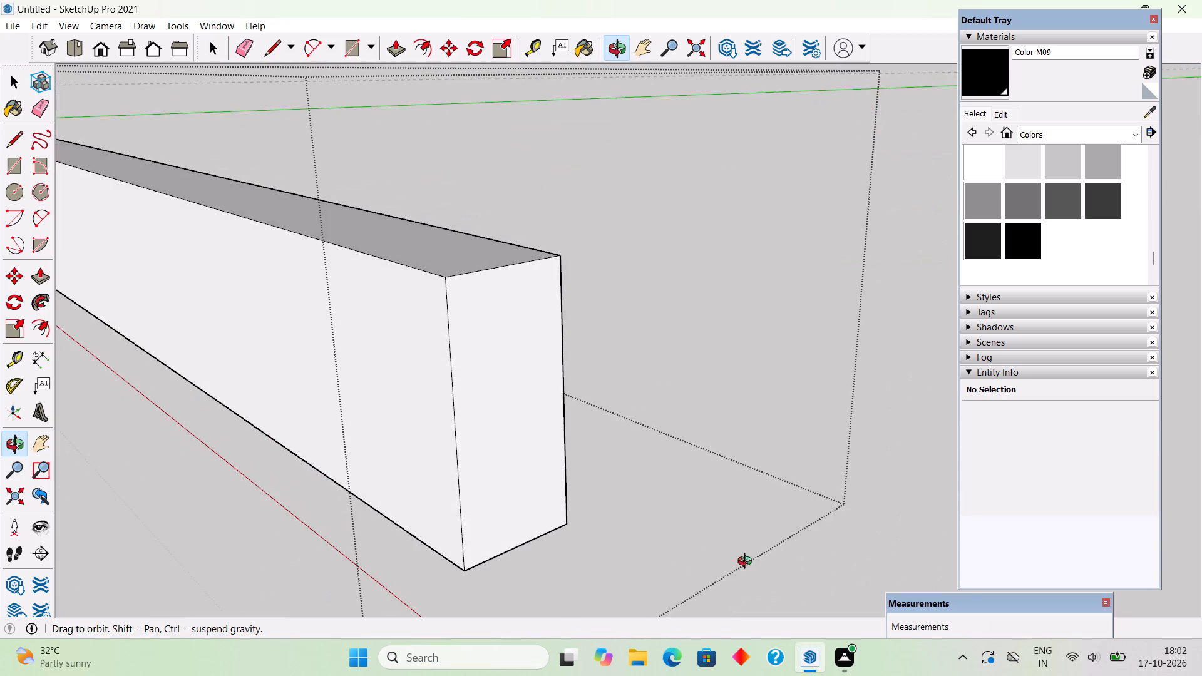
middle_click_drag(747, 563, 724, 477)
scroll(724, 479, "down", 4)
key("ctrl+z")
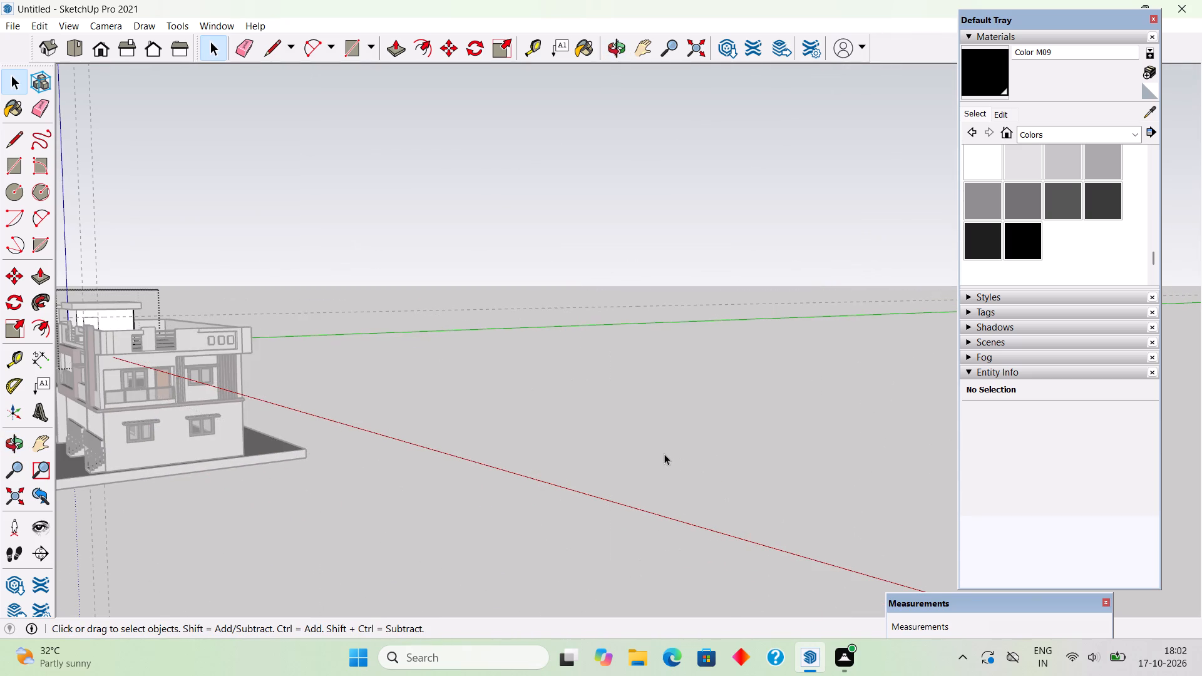
Push the doorway rectangle 9" through the rooftop room's side wall to cut the opening, and leave the group.
scroll(662, 453, "down", 5)
middle_click_drag(456, 464, 313, 479)
scroll(343, 335, "up", 8)
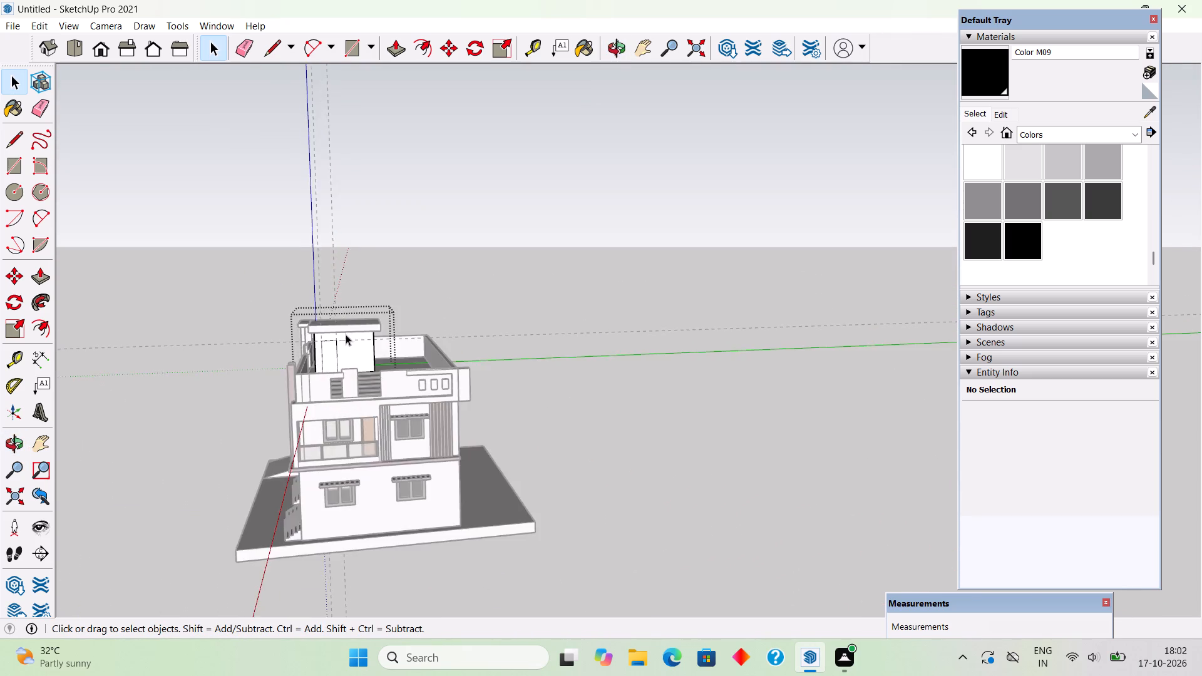
scroll(346, 334, "up", 10)
double_click(321, 357)
scroll(321, 357, "up", 2)
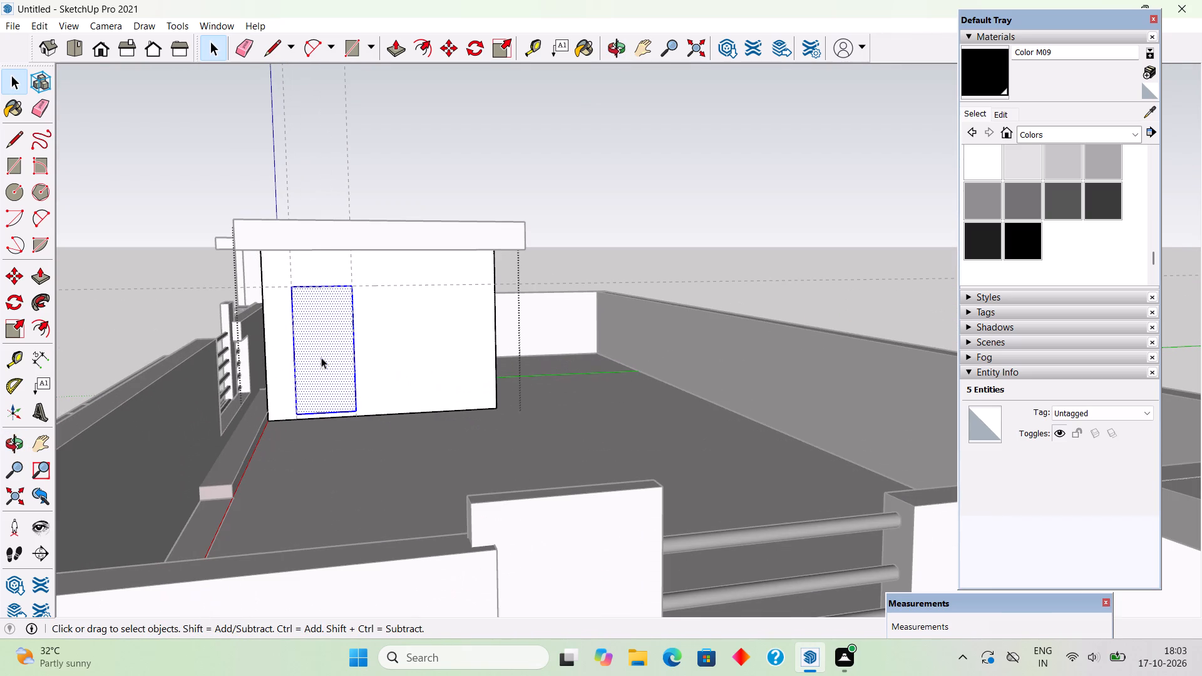
left_click(367, 341)
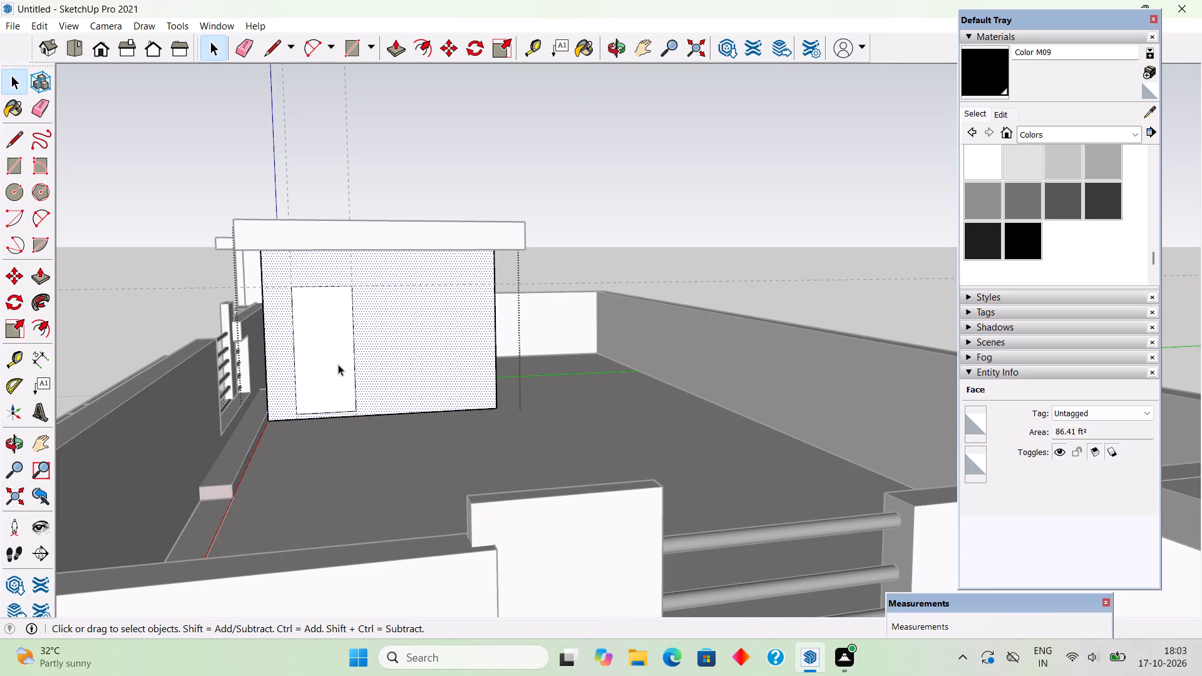
left_click(338, 364)
scroll(338, 364, "up", 8)
key("p")
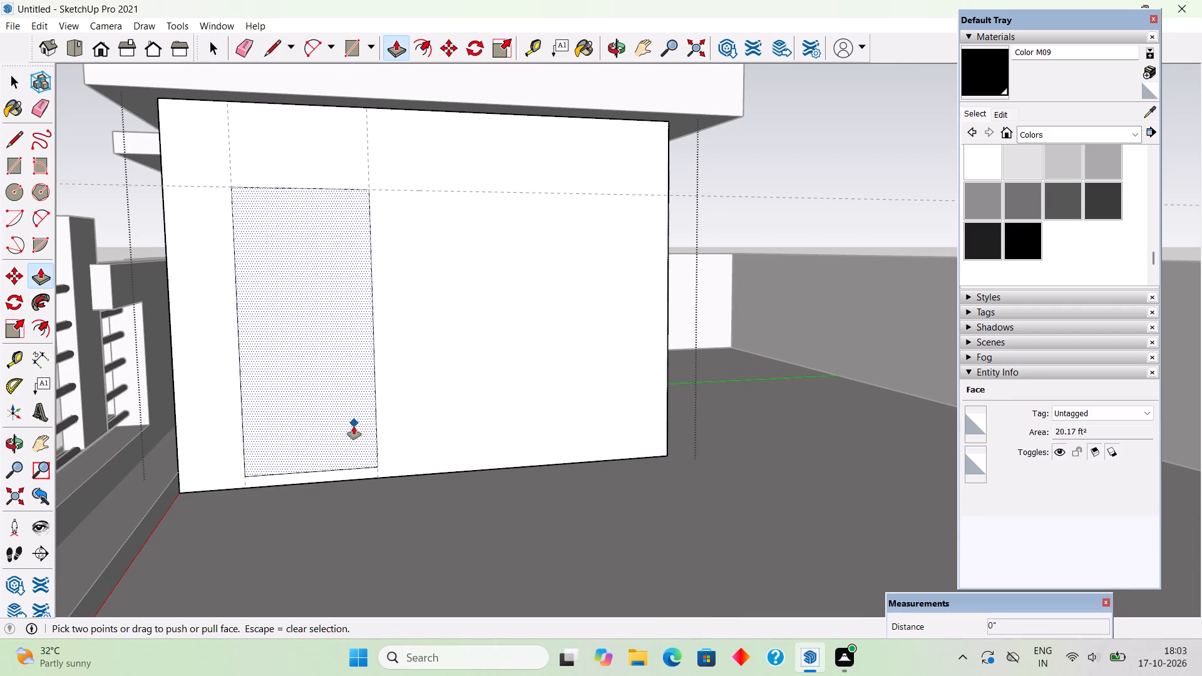
left_click_drag(353, 431, 337, 379)
scroll(337, 377, "down", 5)
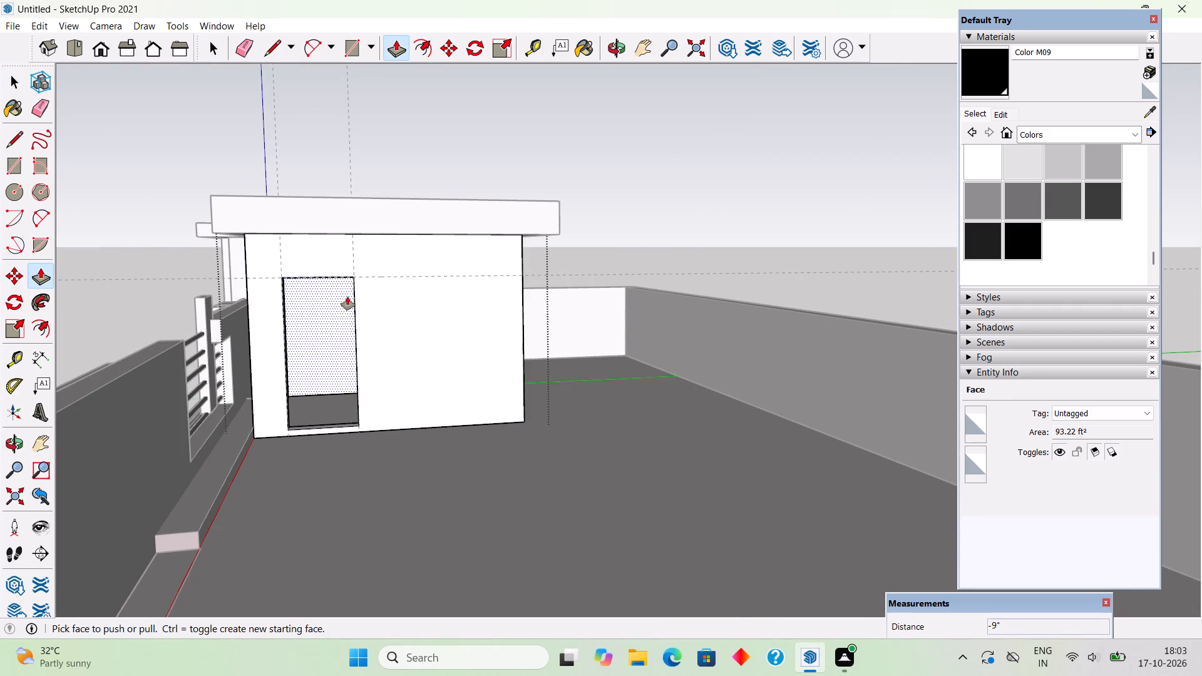
key("space")
left_click(307, 155)
Draw a separate rectangle about 6' 8 11/16" by 3' over the doorway opening, outside the room's group.
middle_click_drag(332, 351, 383, 312)
scroll(387, 310, "up", 1)
middle_click_drag(384, 352, 387, 401)
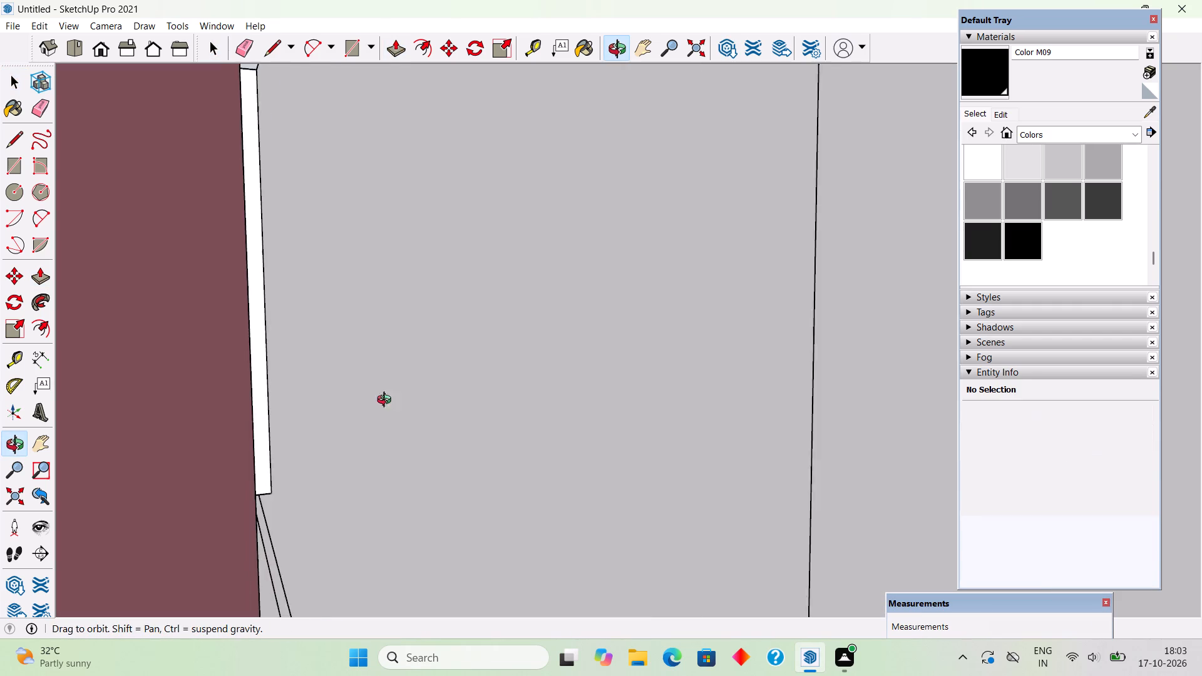
middle_click_drag(387, 401, 387, 439)
left_click(13, 498)
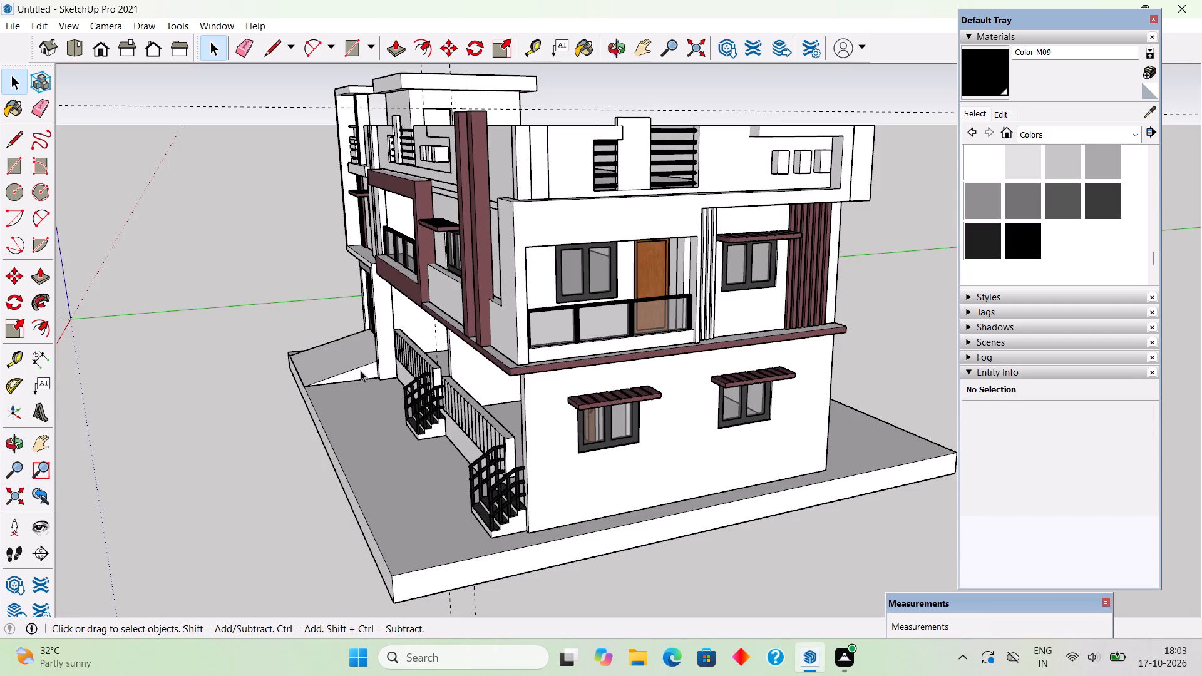
scroll(386, 354, "down", 4)
middle_click_drag(545, 198, 540, 276)
scroll(453, 205, "up", 7)
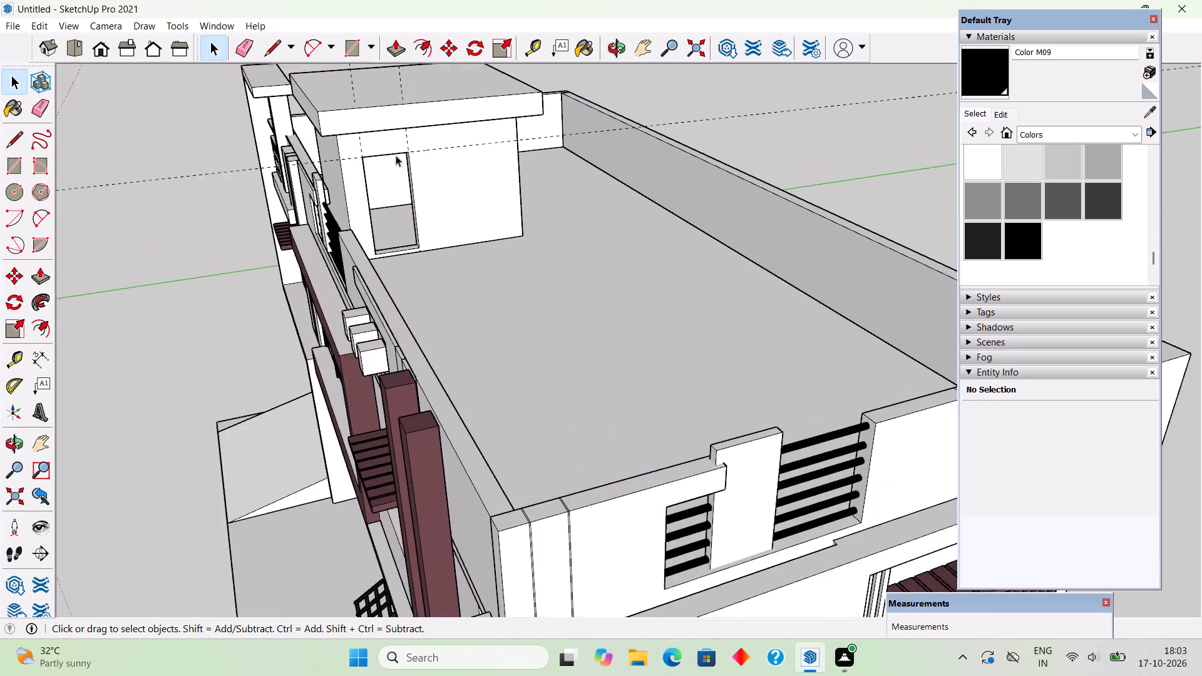
scroll(396, 155, "up", 7)
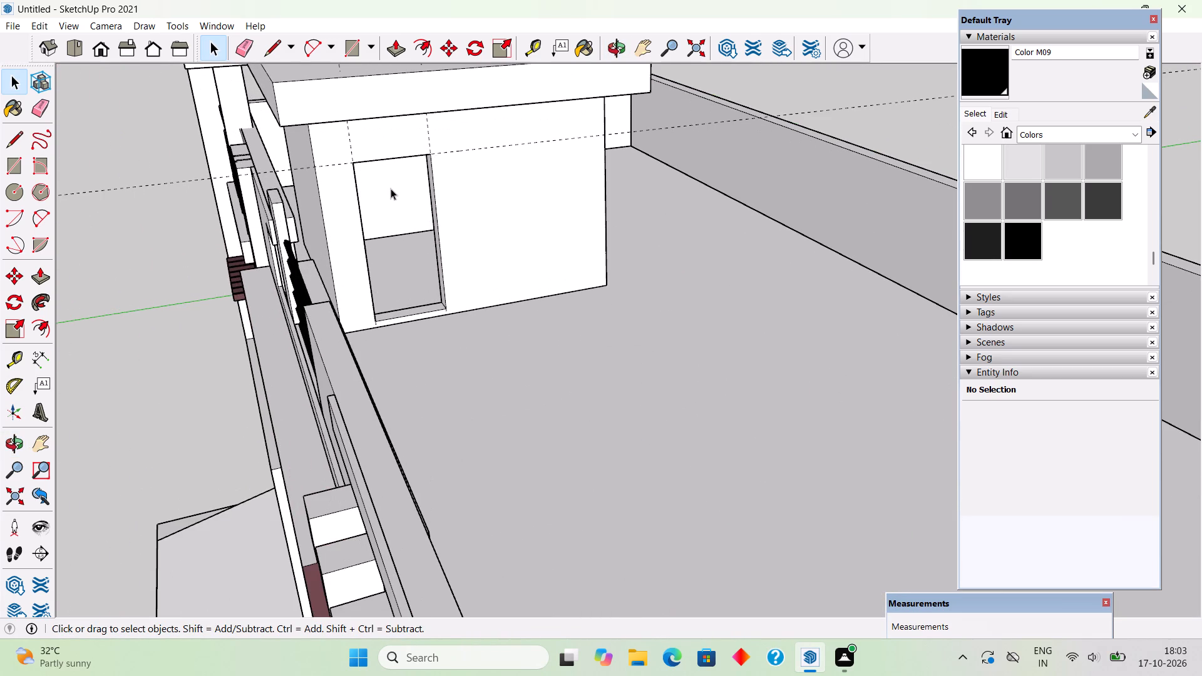
key("r")
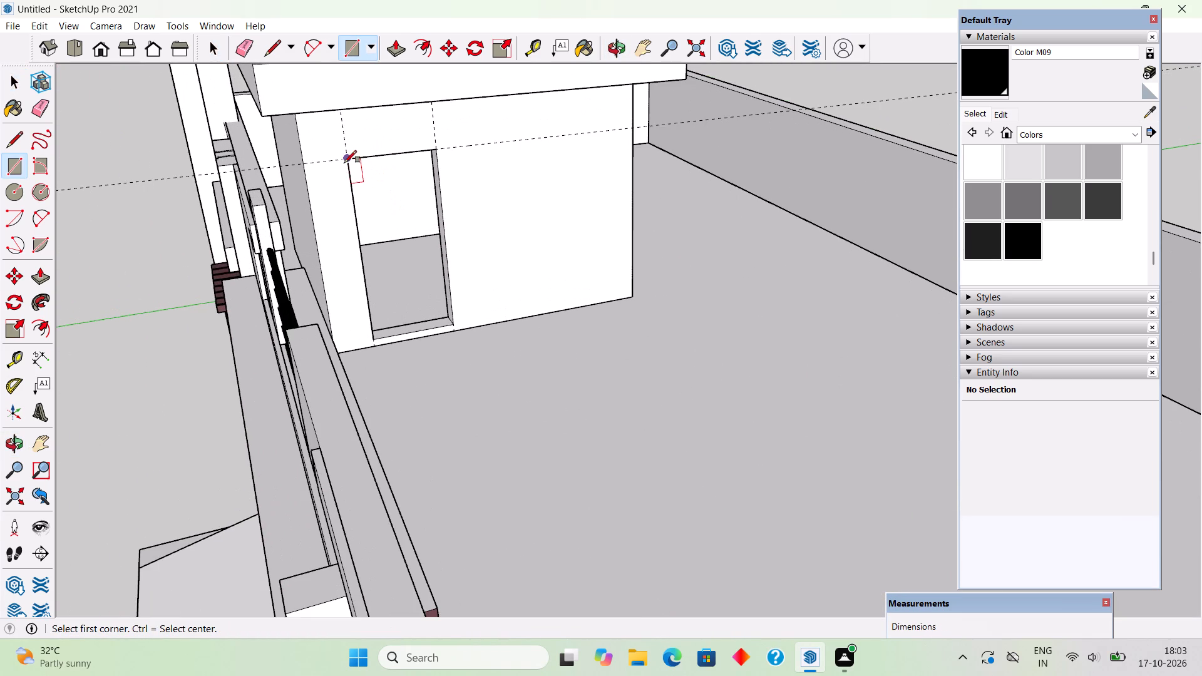
left_click(343, 159)
left_click(455, 322)
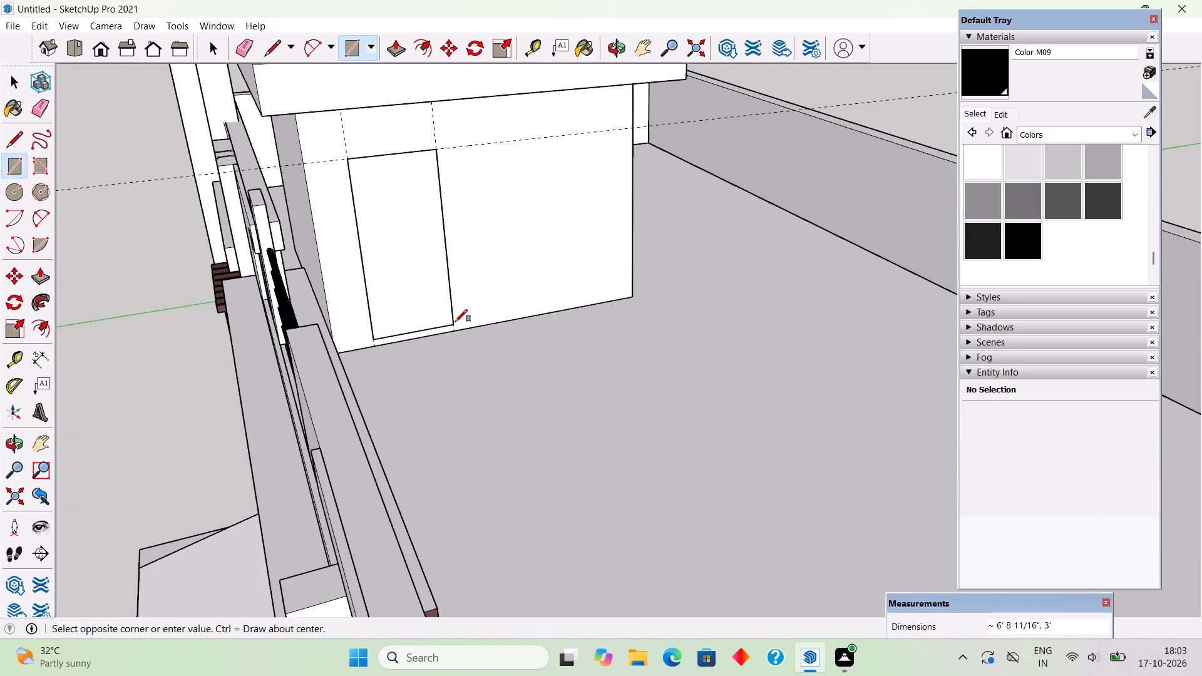
Offset the doorway rectangle 3" inward and delete the inner face to leave a door frame outline.
key("f")
left_click(437, 322)
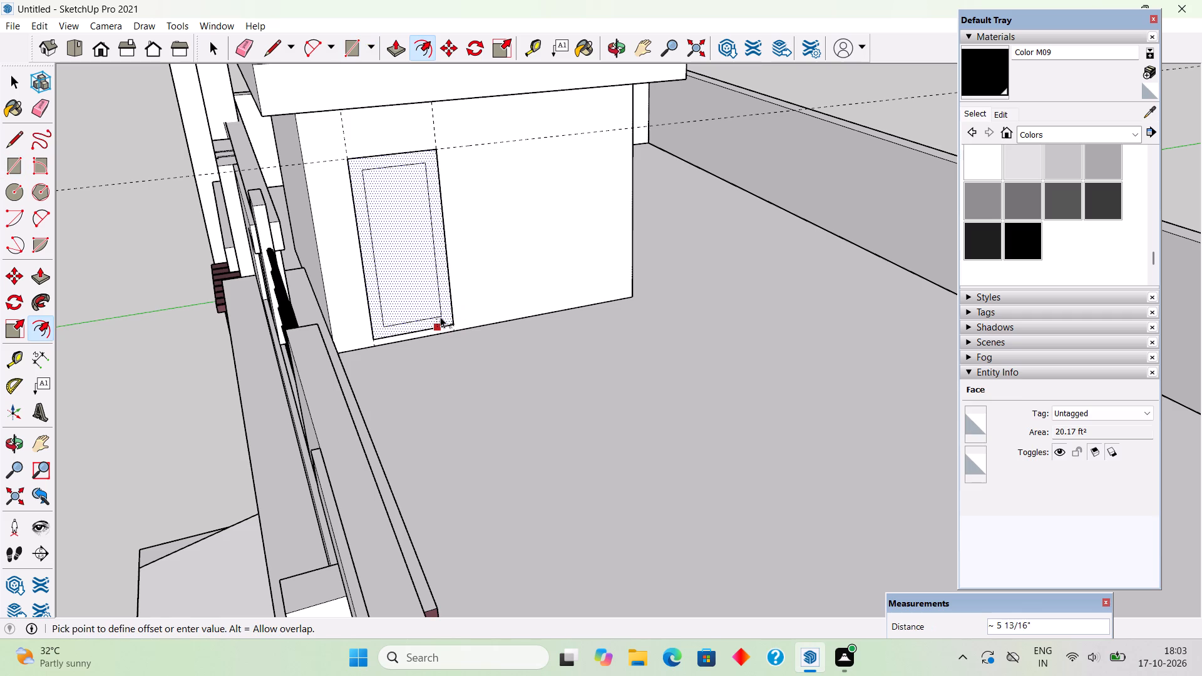
type("3\"")
key("Return")
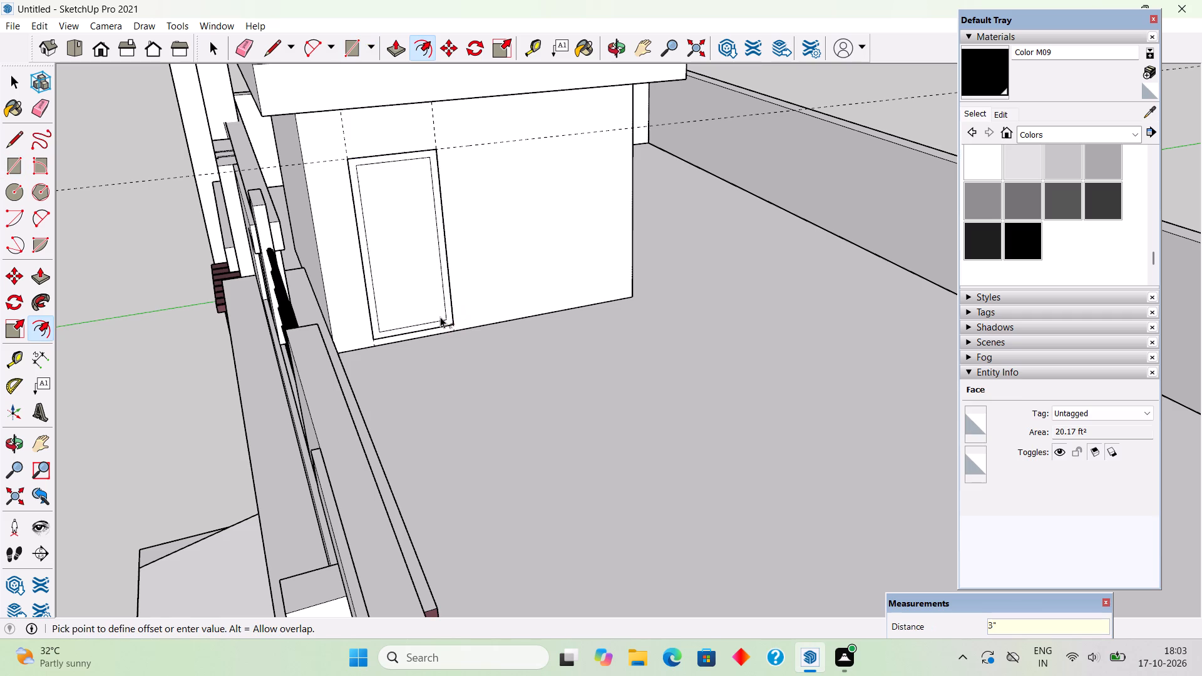
key("space")
key("space")
left_click(419, 290)
key("Delete")
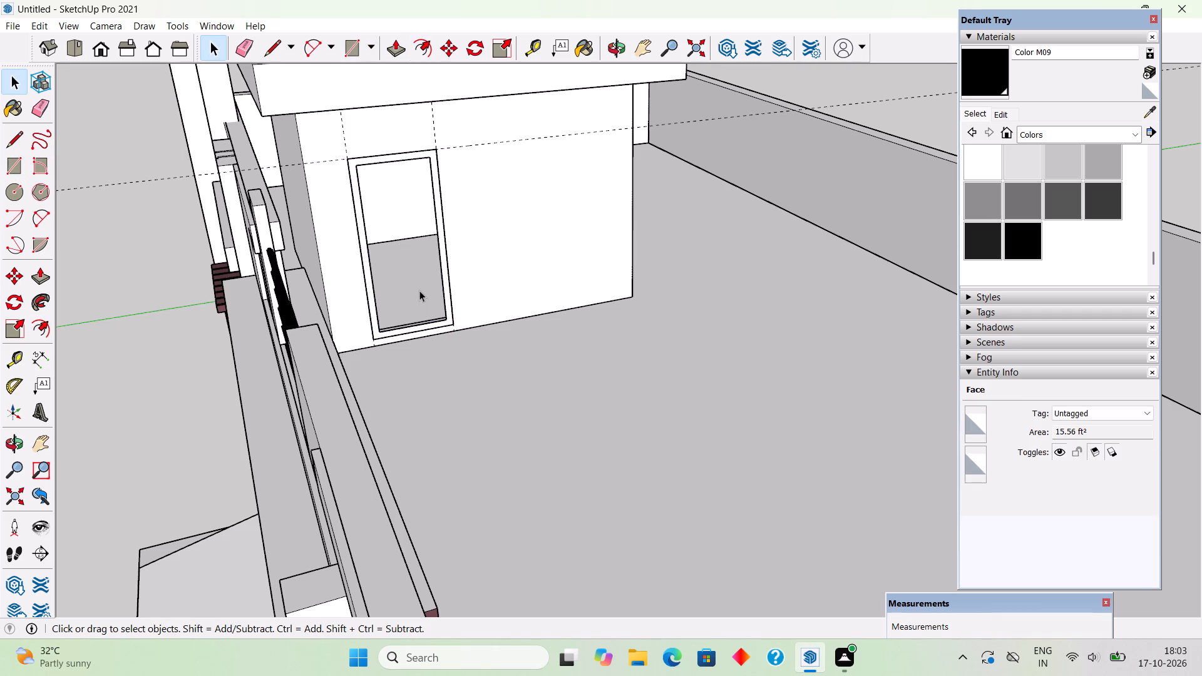
Extrude the door frame face 3".
left_click(433, 324)
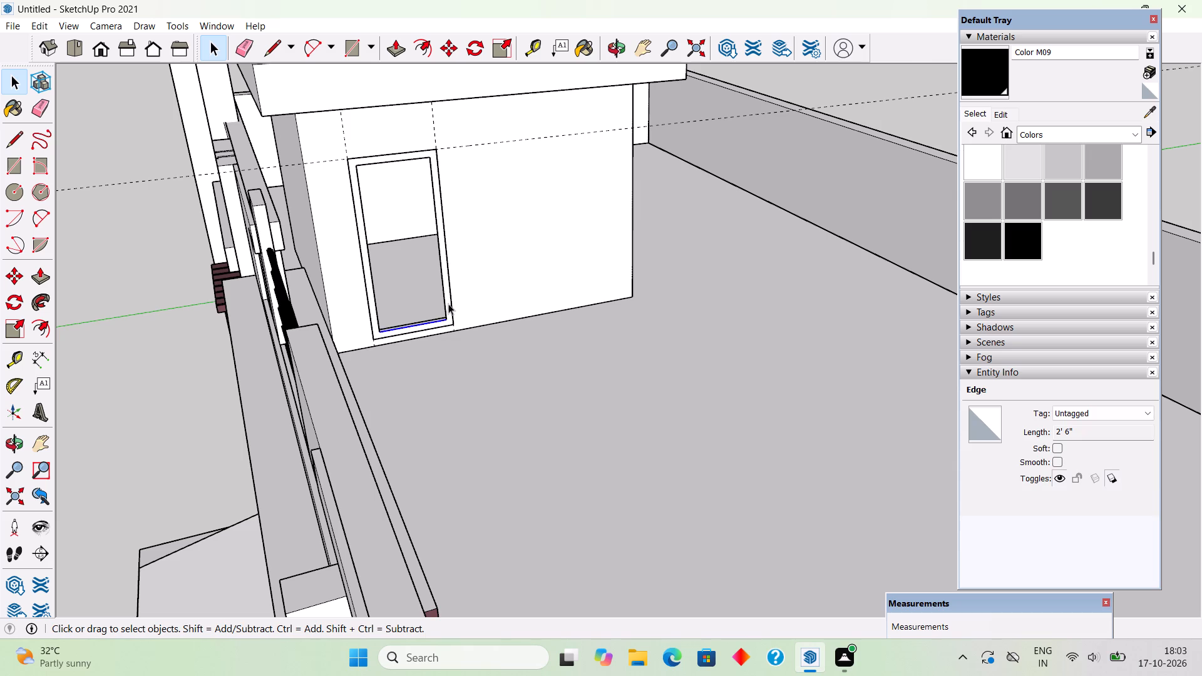
key("p")
scroll(447, 289, "up", 5)
left_click(447, 282)
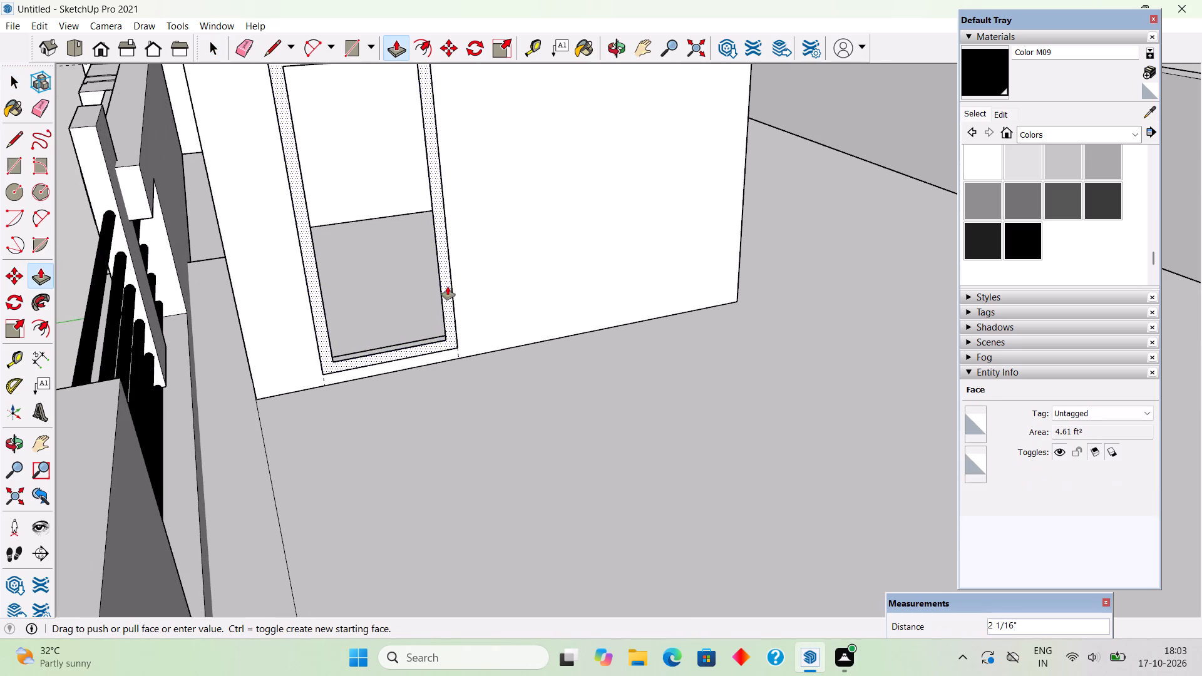
type("3\"")
key("Return")
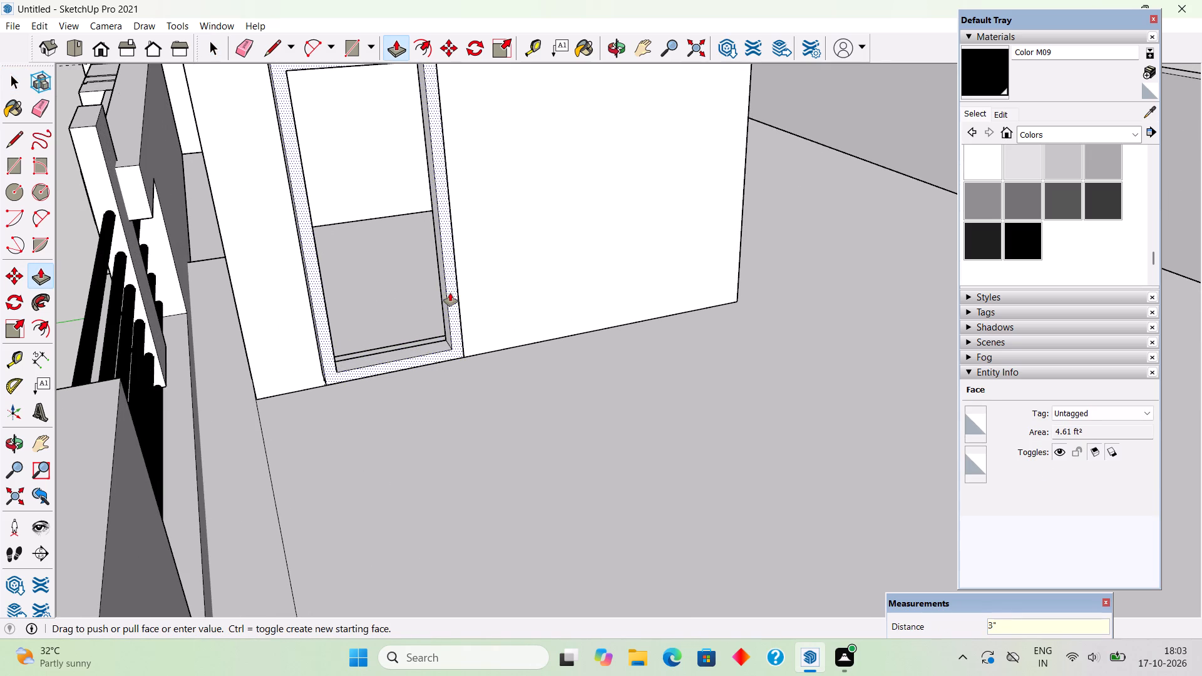
Make the whole extruded door frame a group.
key("space")
triple_click(450, 293)
right_click(451, 293)
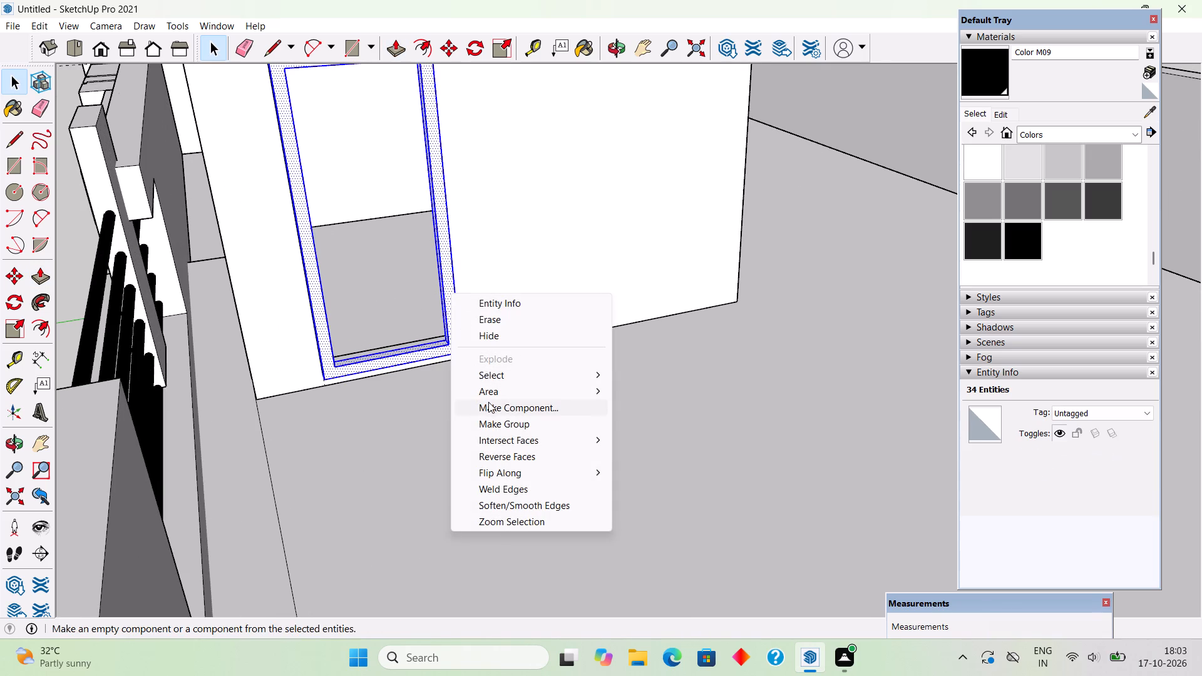
left_click(496, 417)
scroll(453, 344, "up", 4)
middle_click_drag(480, 367, 591, 417)
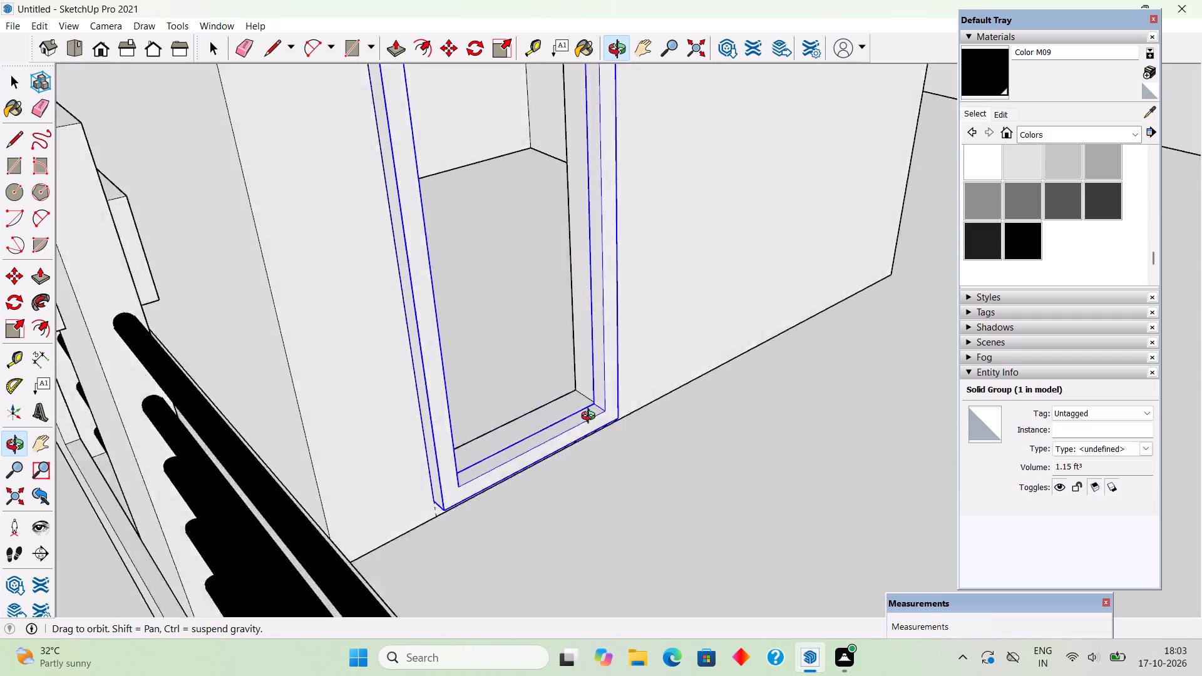
Move the door frame group 3" back into the doorway so its face is flush with the room's wall.
middle_click_drag(591, 417, 592, 419)
scroll(655, 498, "up", 6)
key("m")
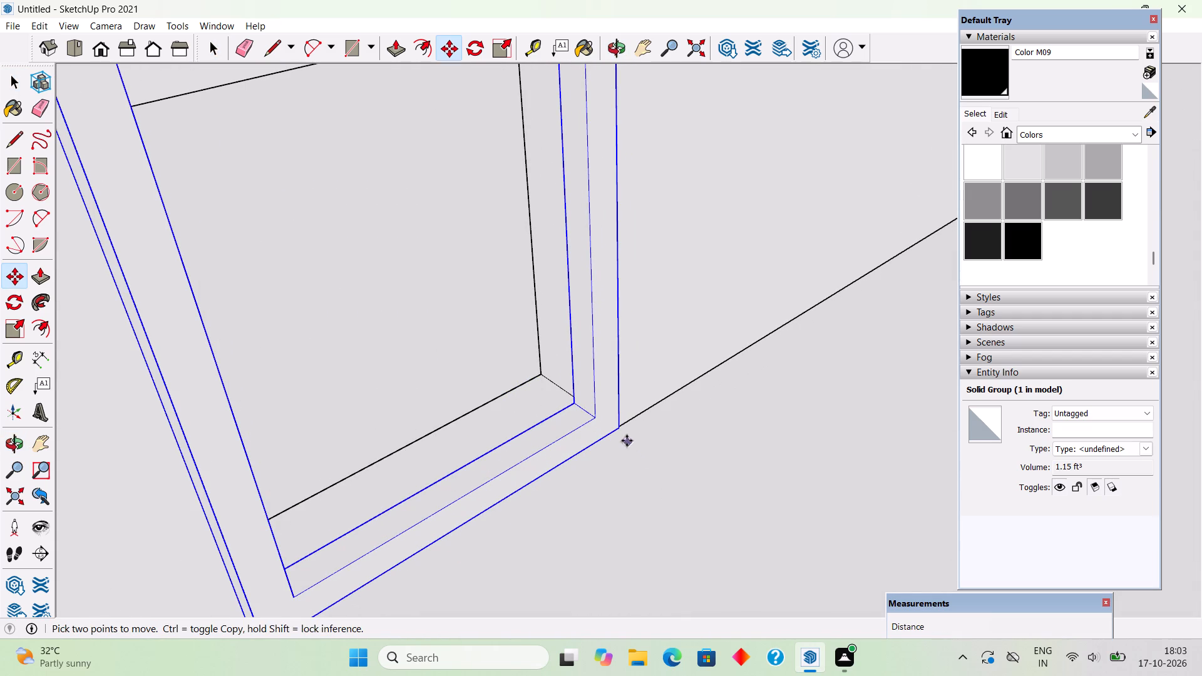
left_click(623, 434)
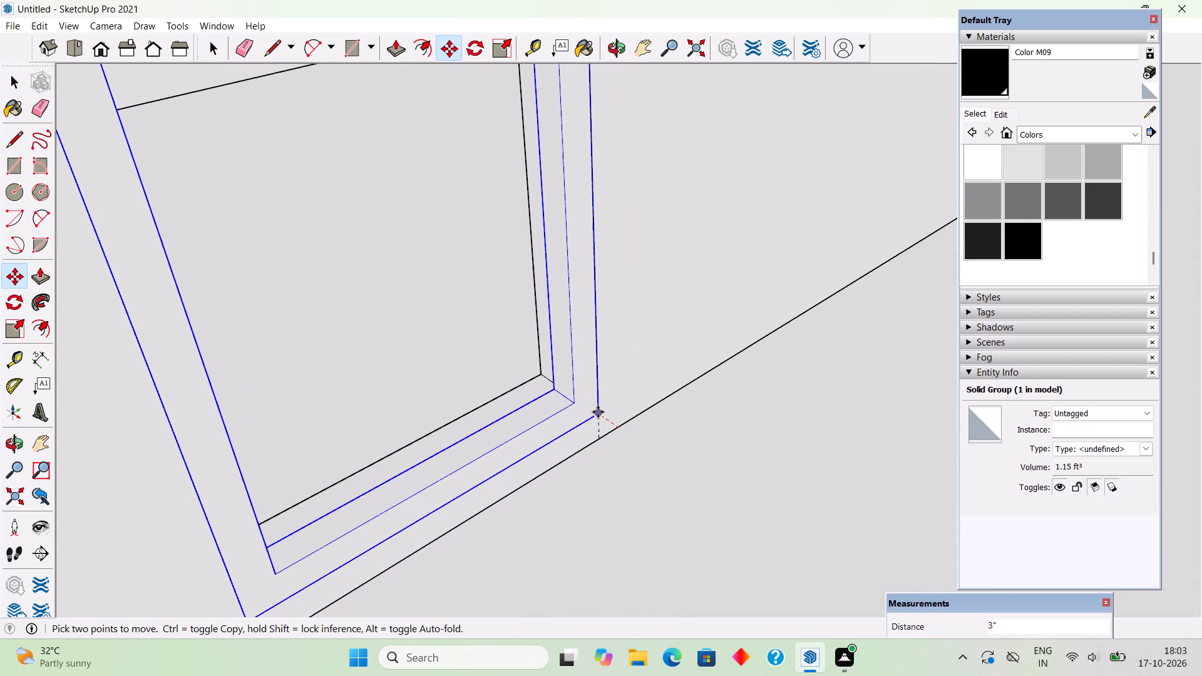
left_click(598, 412)
key("space")
scroll(598, 412, "down", 16)
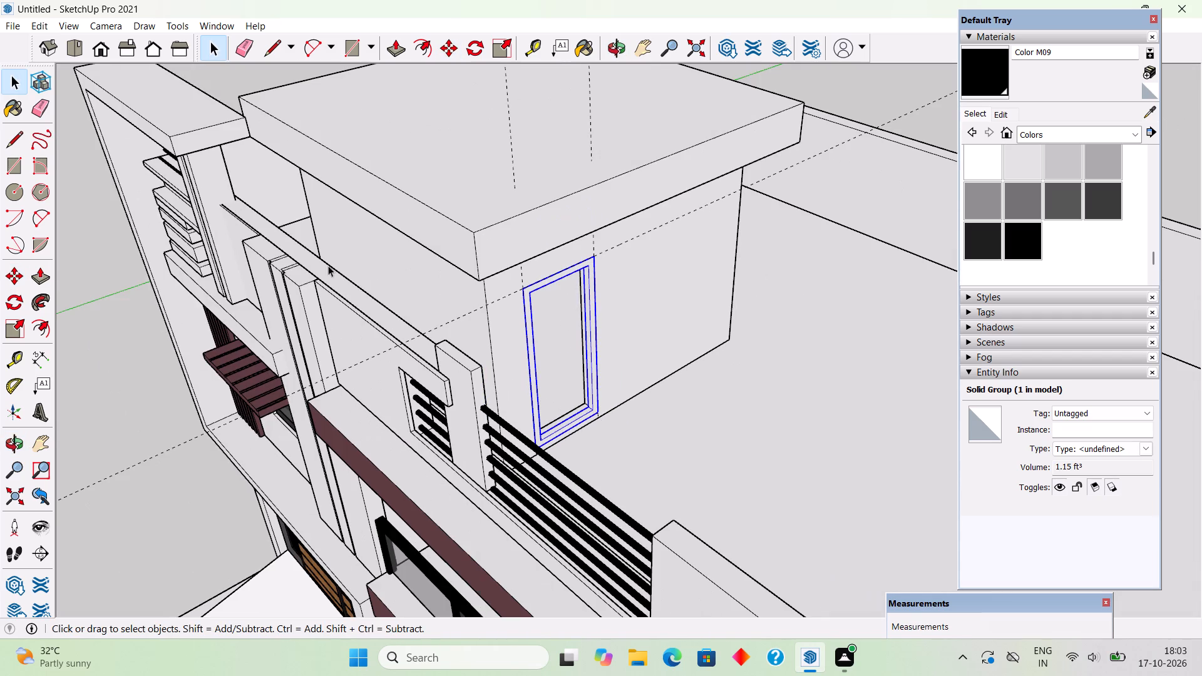
left_click(108, 161)
left_click(95, 188)
Draw a door panel rectangle filling the frame opening from its upper inner corner to the opposite lower inner corner.
middle_click_drag(371, 276, 328, 253)
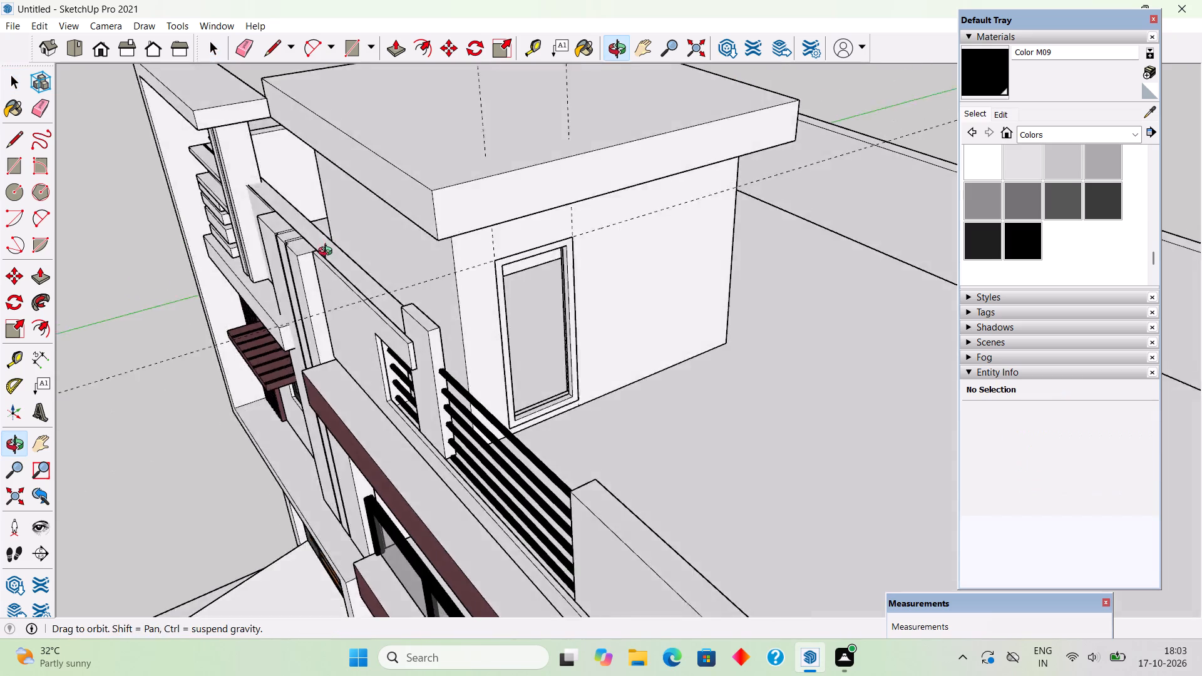
middle_click_drag(328, 253, 224, 199)
scroll(432, 175, "up", 5)
scroll(508, 259, "up", 4)
key("r")
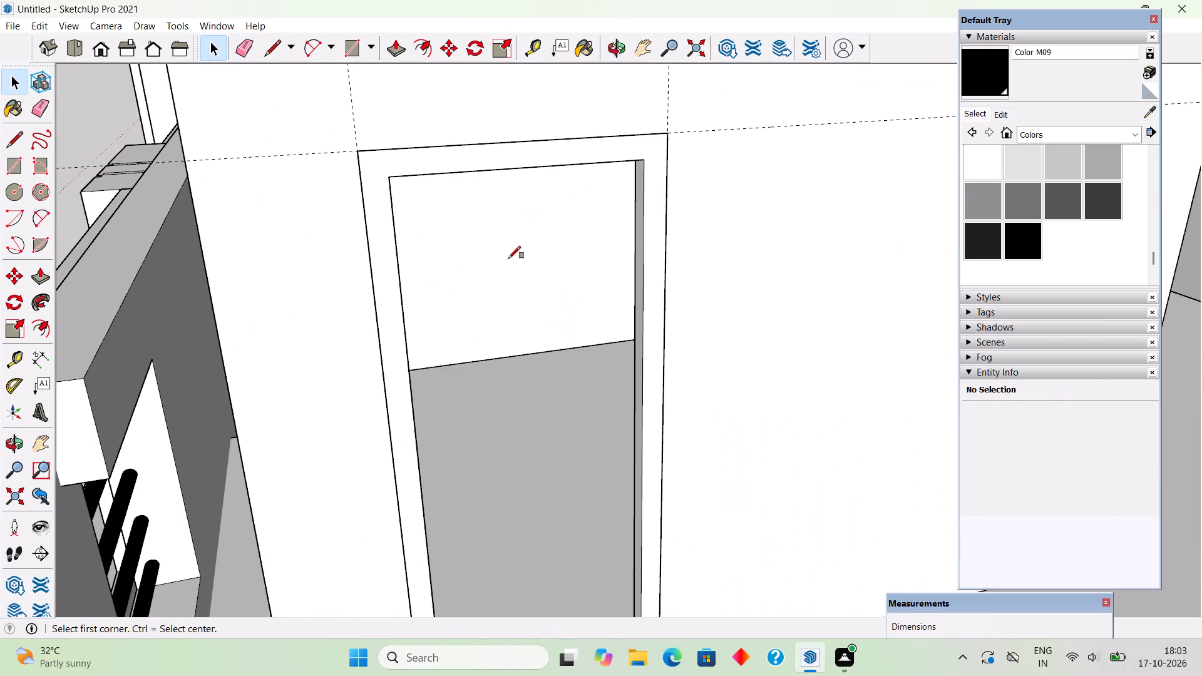
left_click(394, 178)
scroll(493, 344, "down", 3)
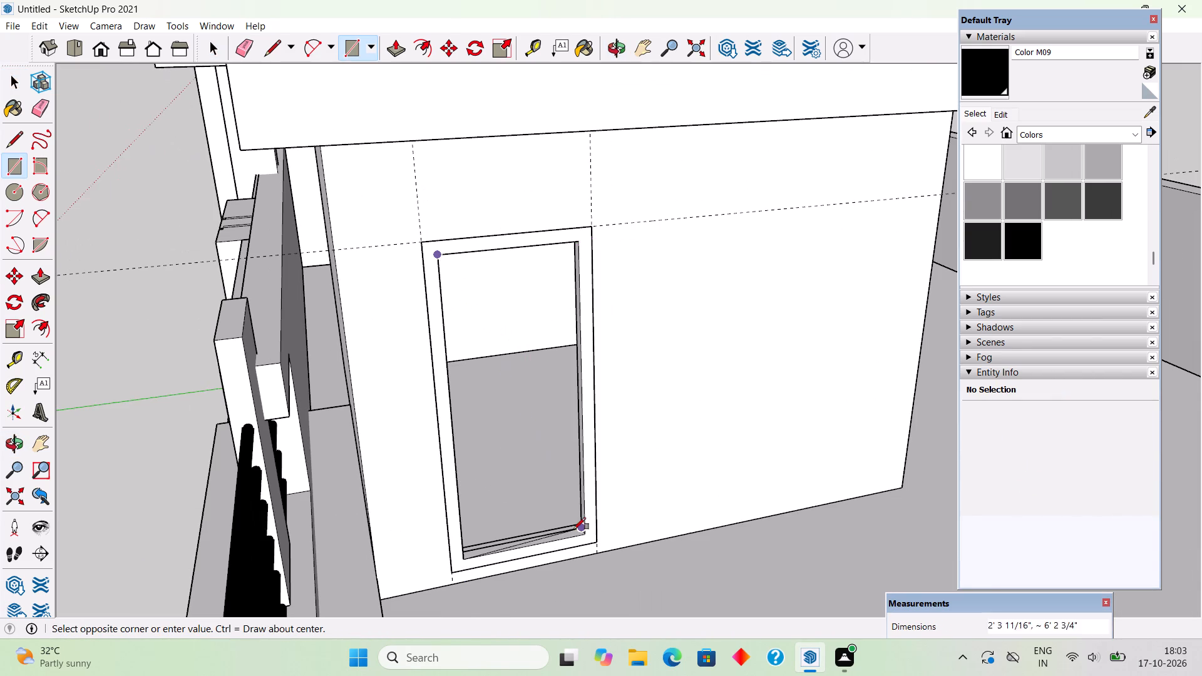
left_click(588, 533)
Extrude the door panel face 2" outward.
key("p")
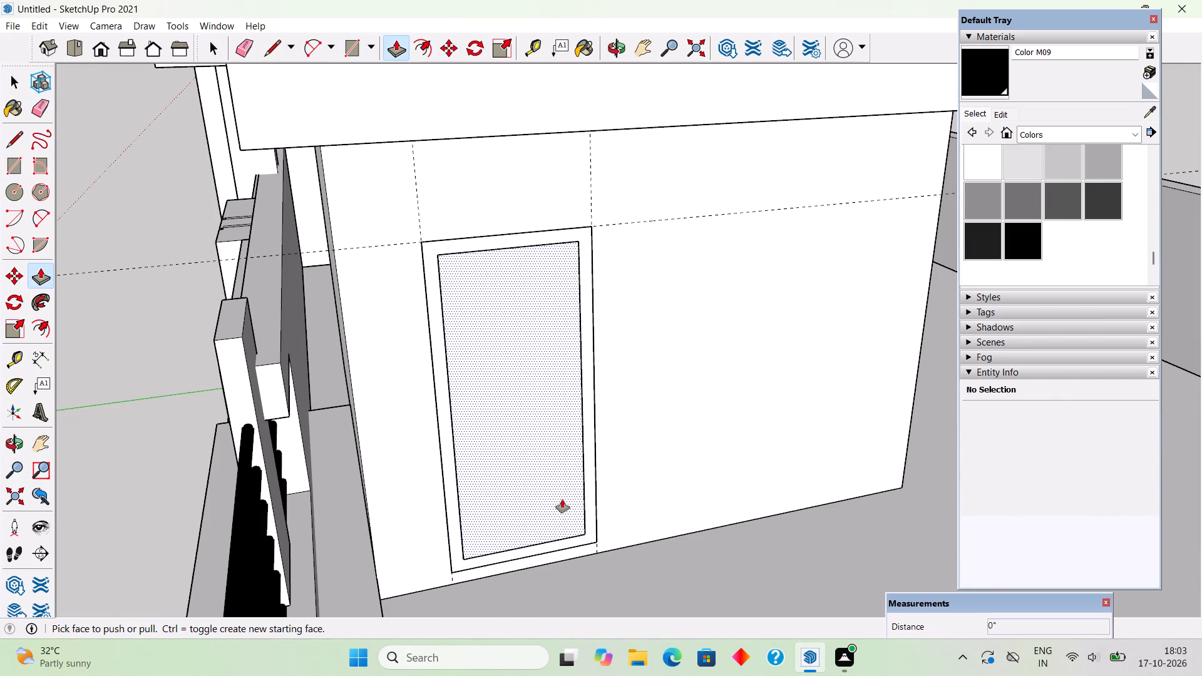
left_click(562, 499)
type("2\"")
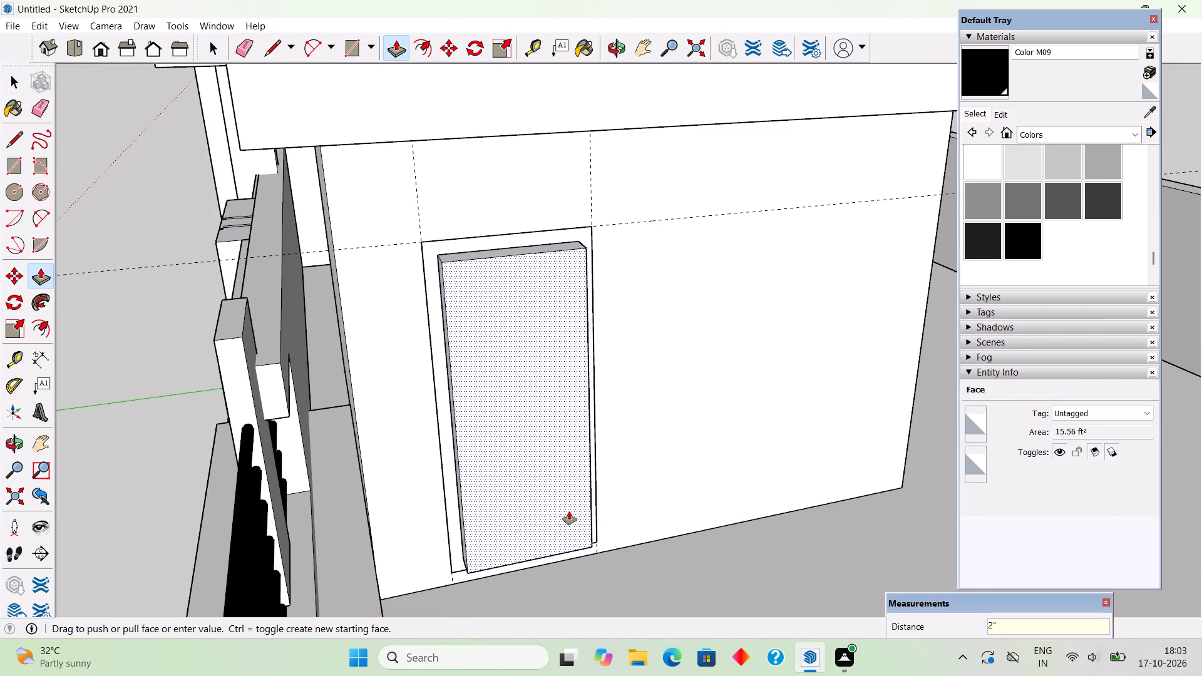
key("Return")
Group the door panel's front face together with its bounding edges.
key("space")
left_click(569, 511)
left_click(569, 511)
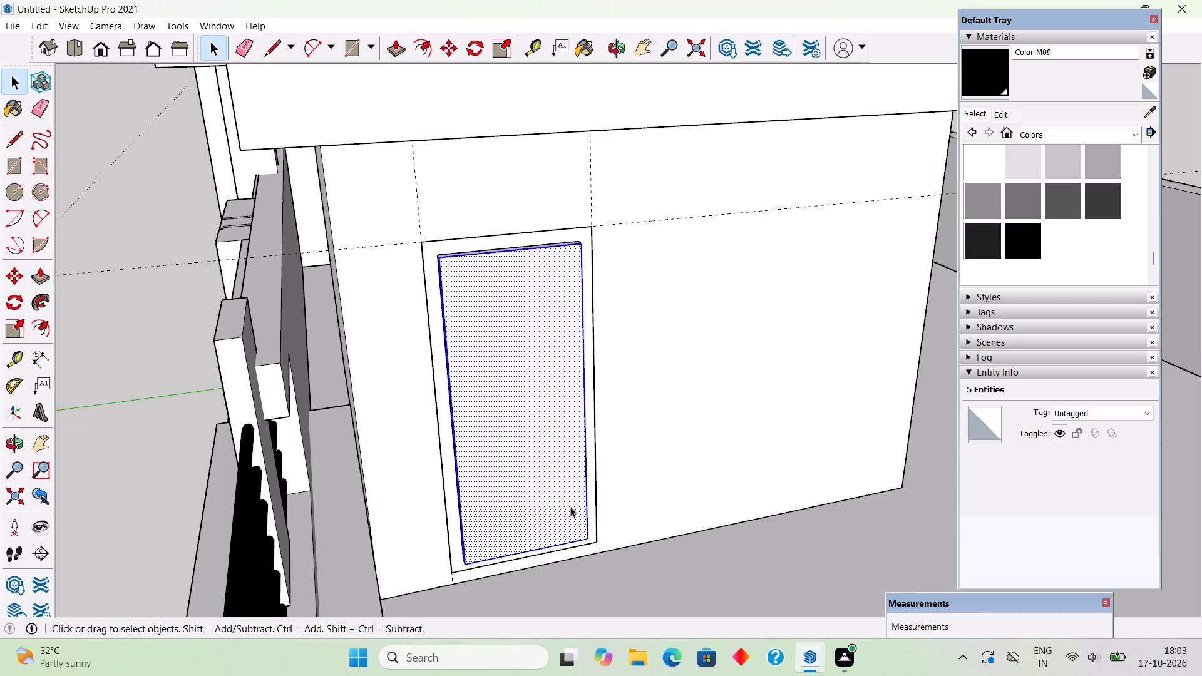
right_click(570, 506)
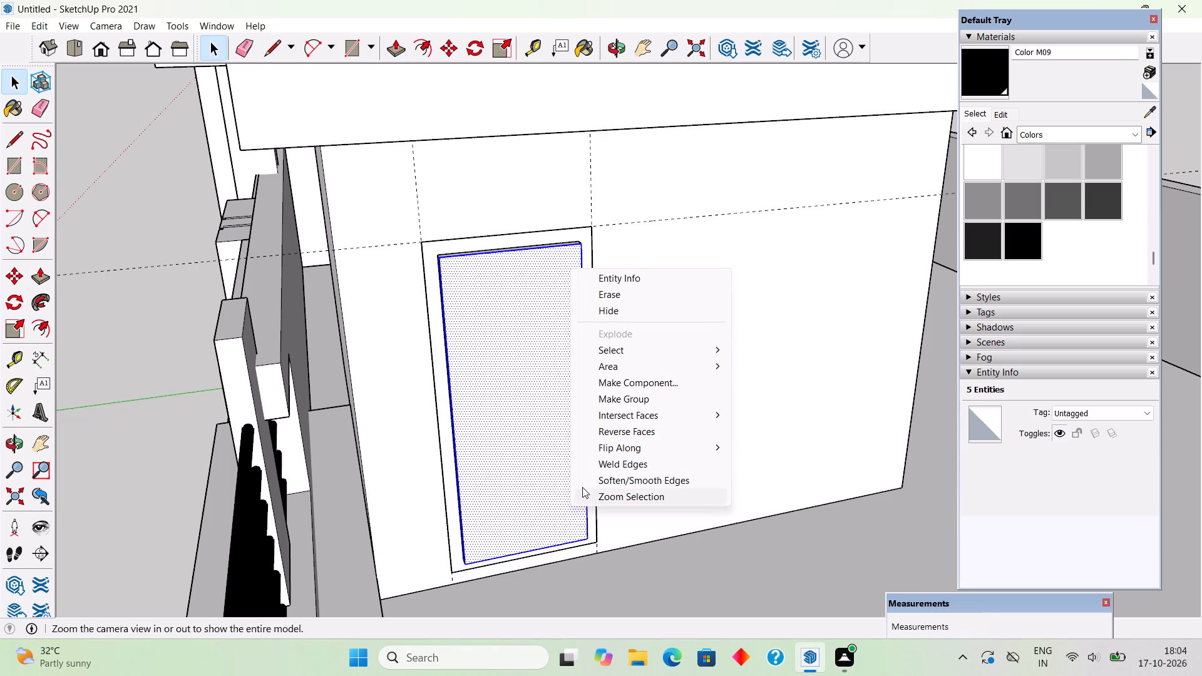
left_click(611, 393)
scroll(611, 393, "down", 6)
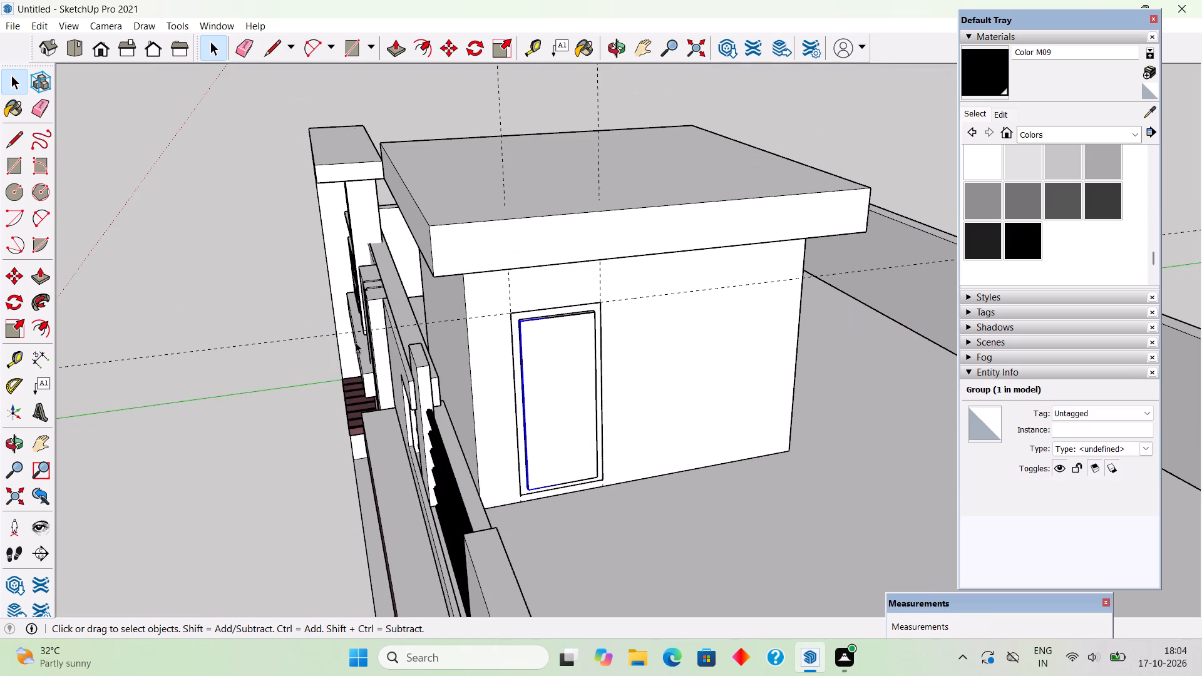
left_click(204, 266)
Open the door panel group and examine which faces and edges it contains.
scroll(391, 420, "down", 1)
scroll(572, 555, "up", 1)
scroll(549, 489, "up", 6)
middle_click_drag(492, 492, 585, 551)
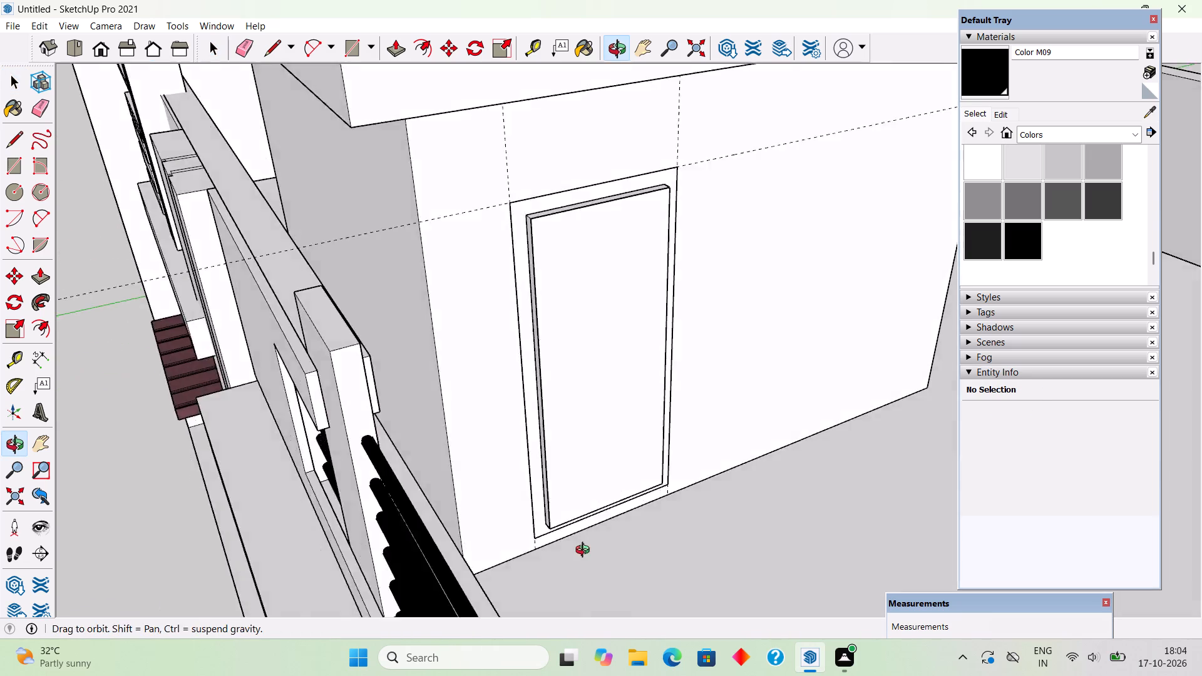
middle_click_drag(585, 551, 610, 539)
scroll(615, 474, "up", 8)
left_click(610, 483)
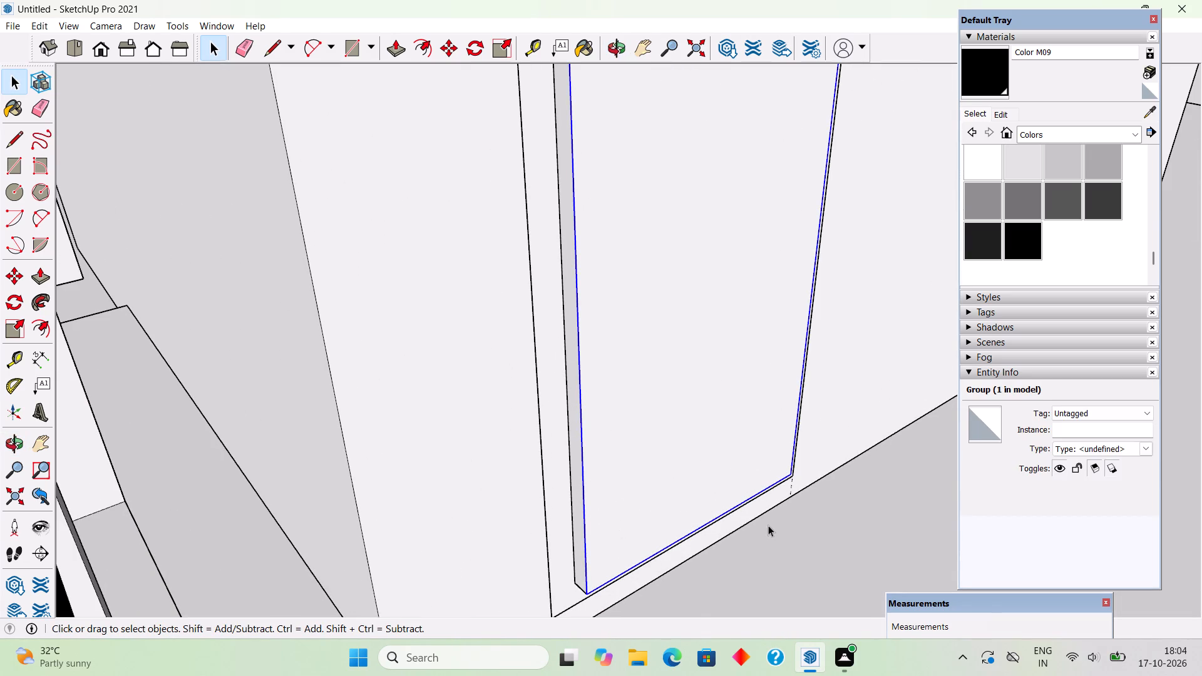
triple_click(712, 501)
scroll(705, 496, "down", 5)
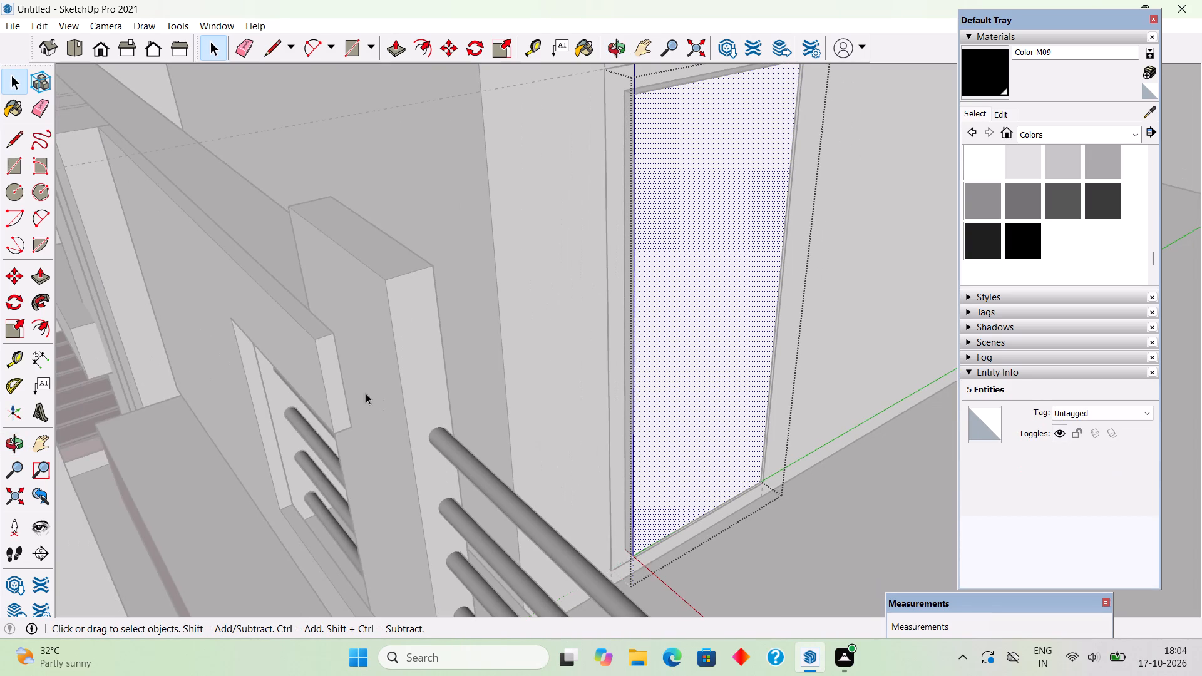
scroll(273, 357, "down", 16)
left_click(106, 384)
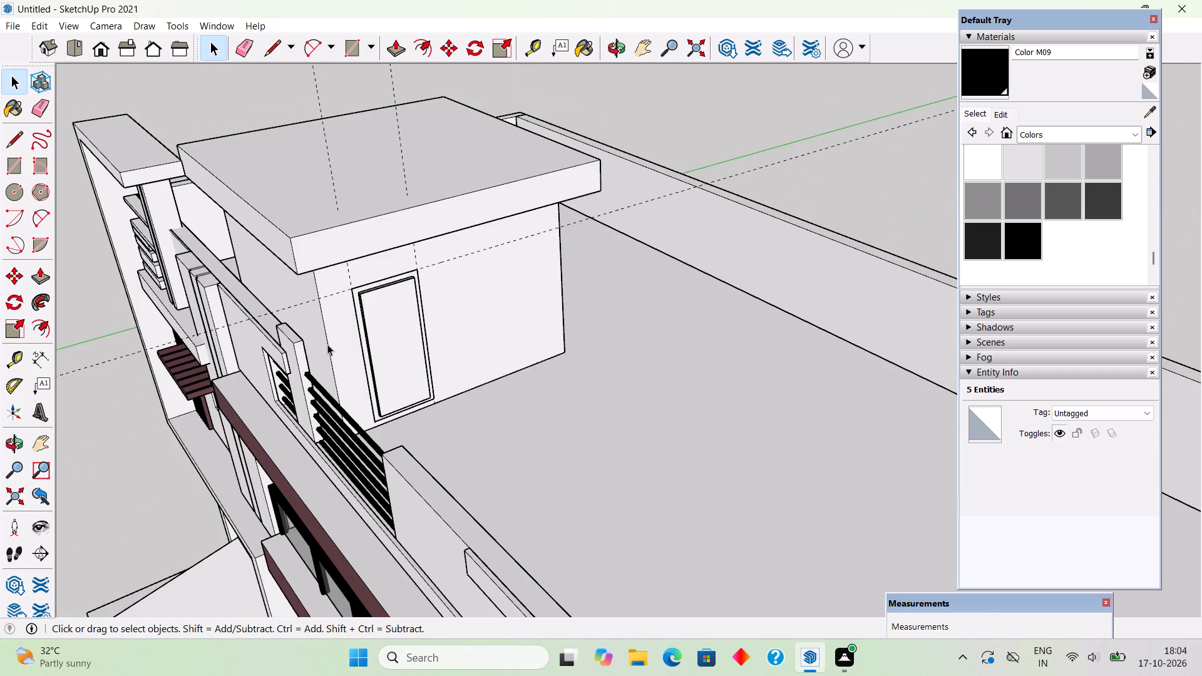
triple_click(391, 308)
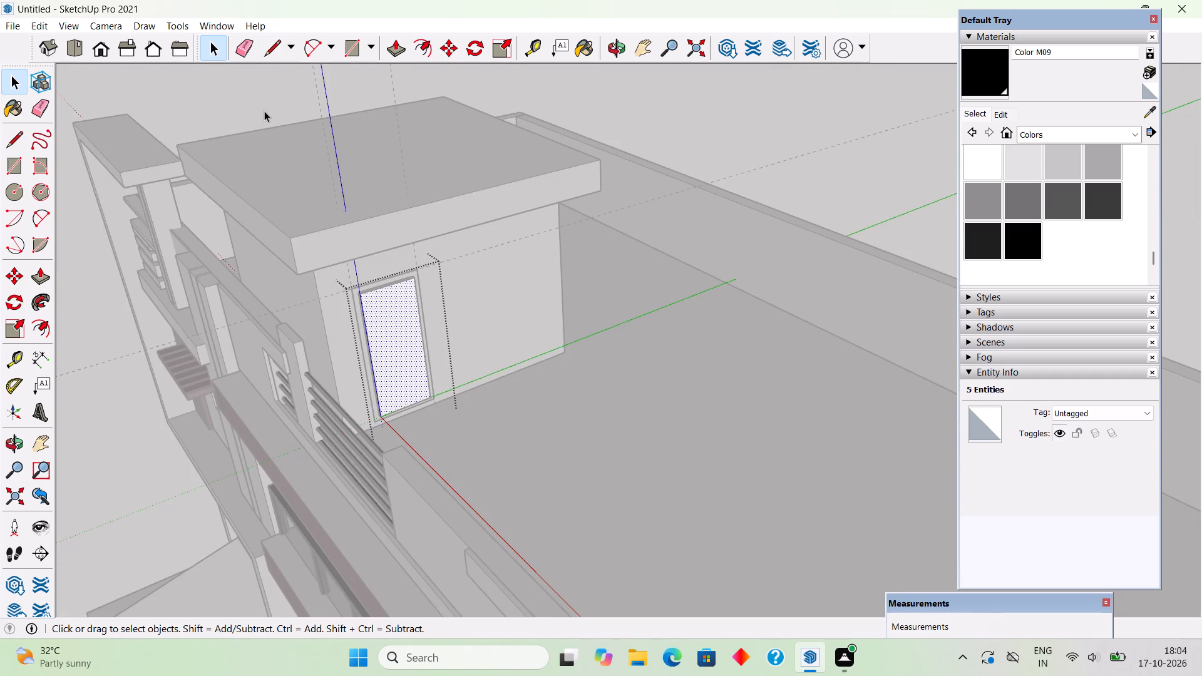
left_click(264, 111)
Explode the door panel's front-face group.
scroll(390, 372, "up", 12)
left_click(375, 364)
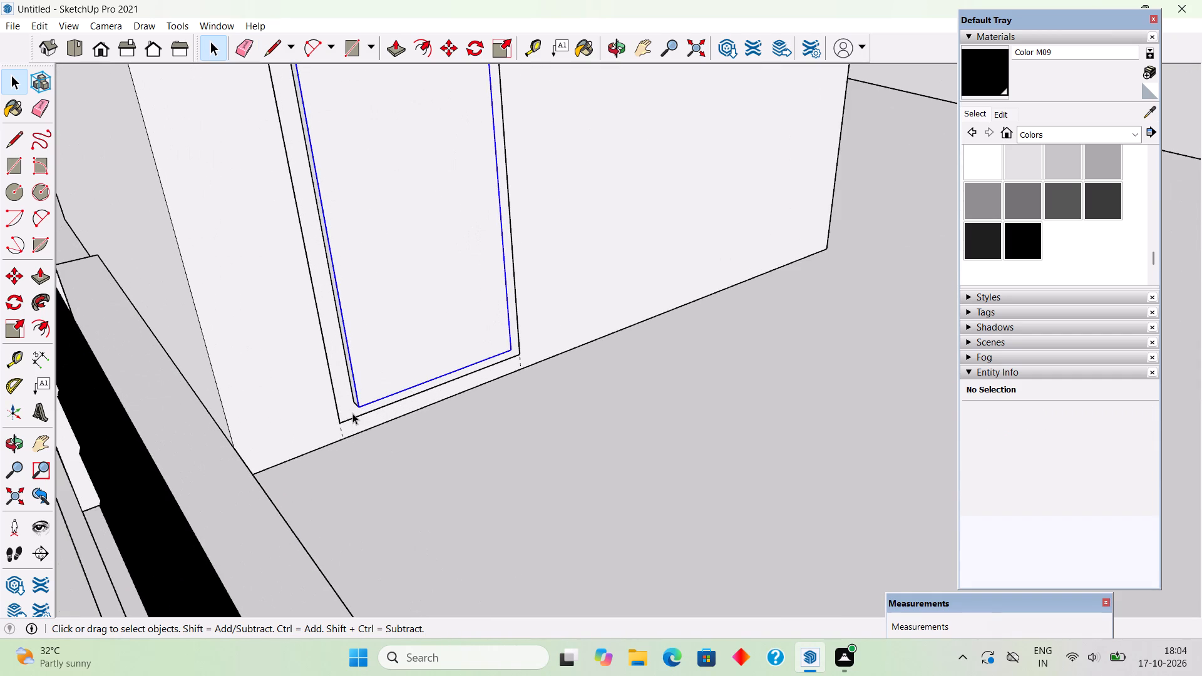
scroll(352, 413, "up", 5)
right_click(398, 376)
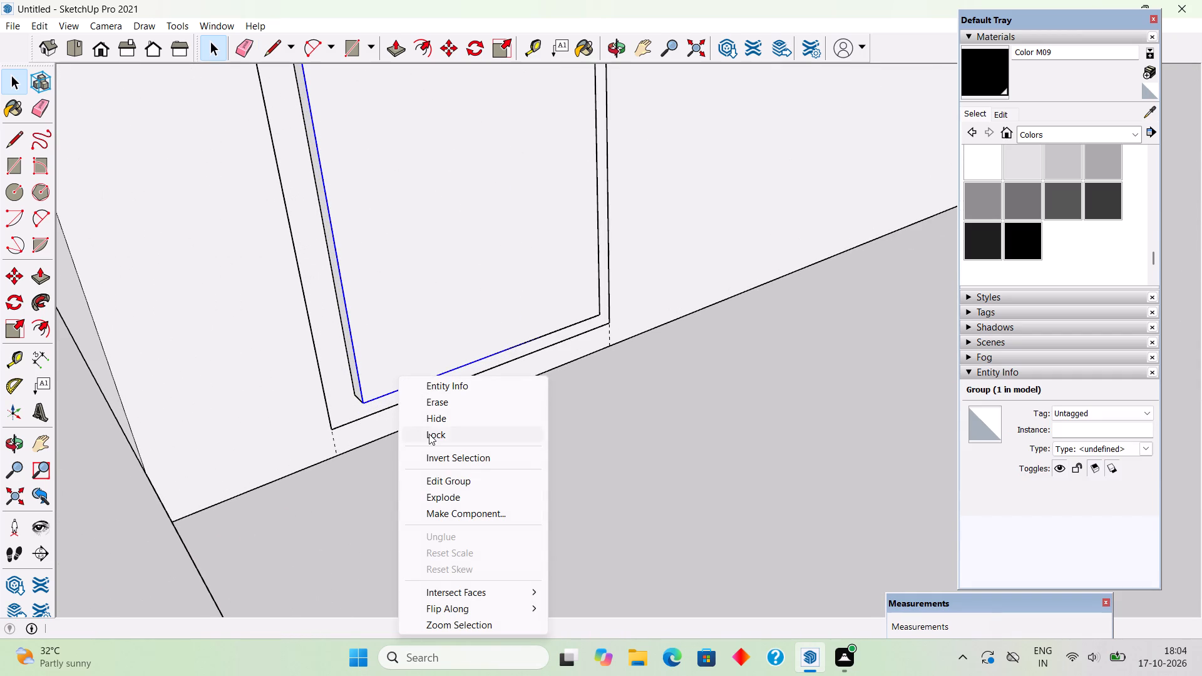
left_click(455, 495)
Make the whole extruded door panel, with all its connected faces and edges, a group.
triple_click(385, 339)
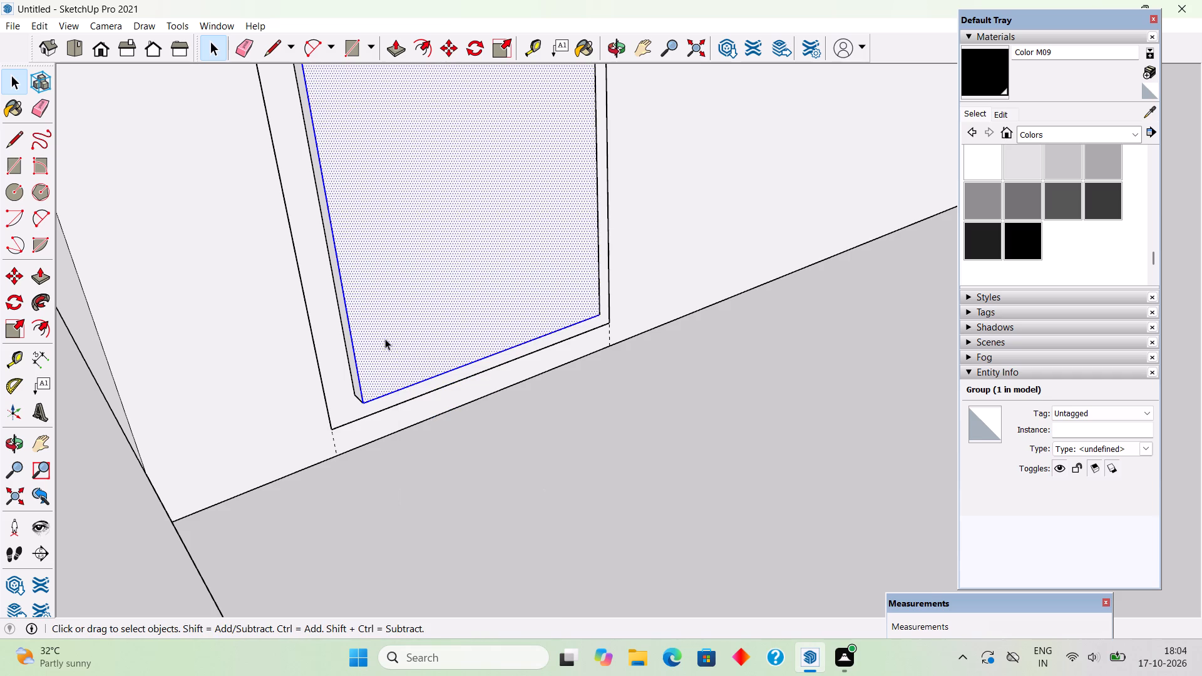
left_click(385, 339)
right_click(385, 339)
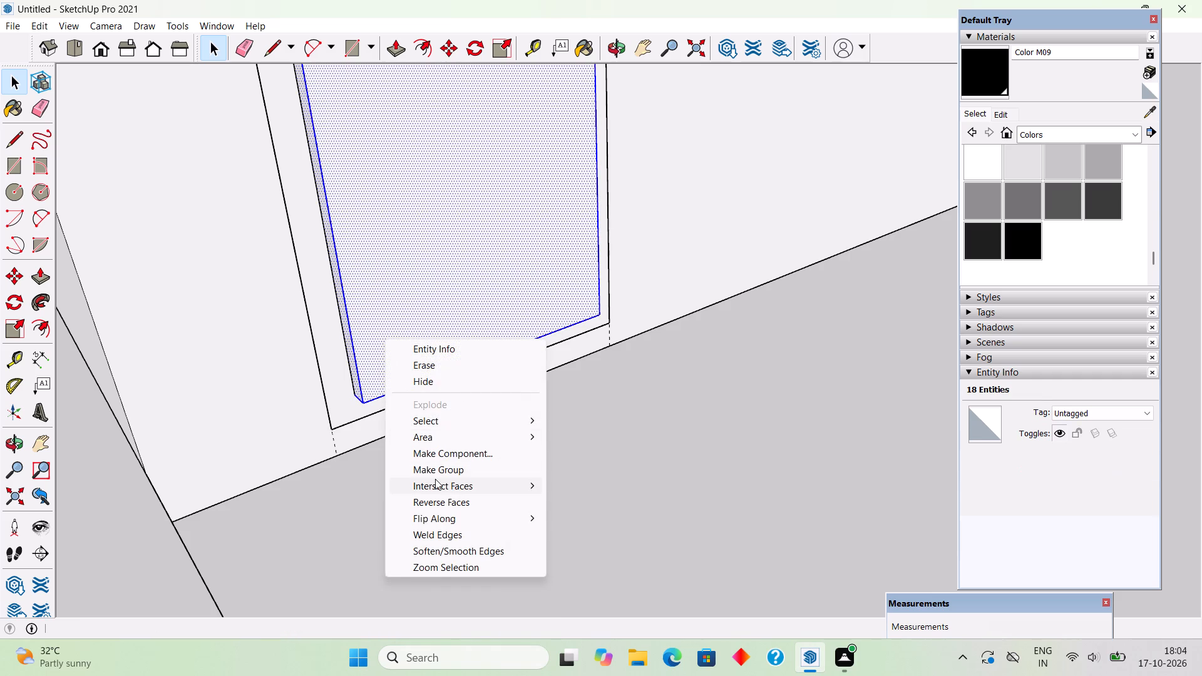
left_click(438, 472)
Move the door panel group 2" inward so its front face is flush with the door frame.
middle_click_drag(458, 405, 538, 383)
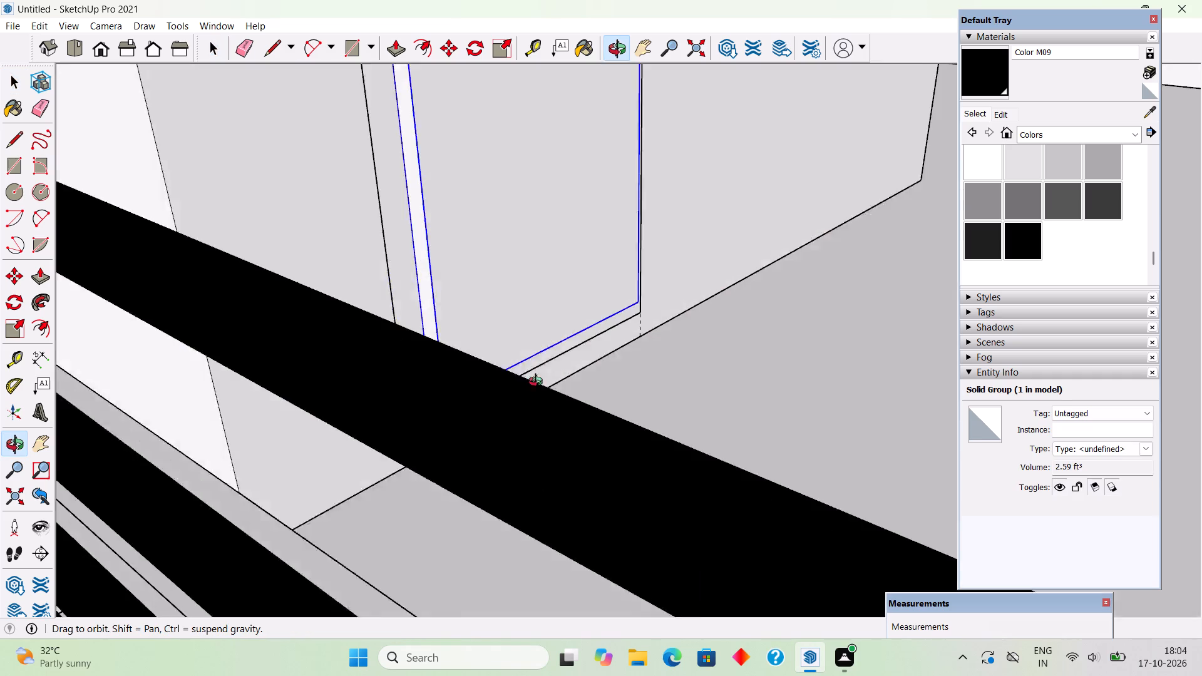
middle_click_drag(538, 383, 537, 432)
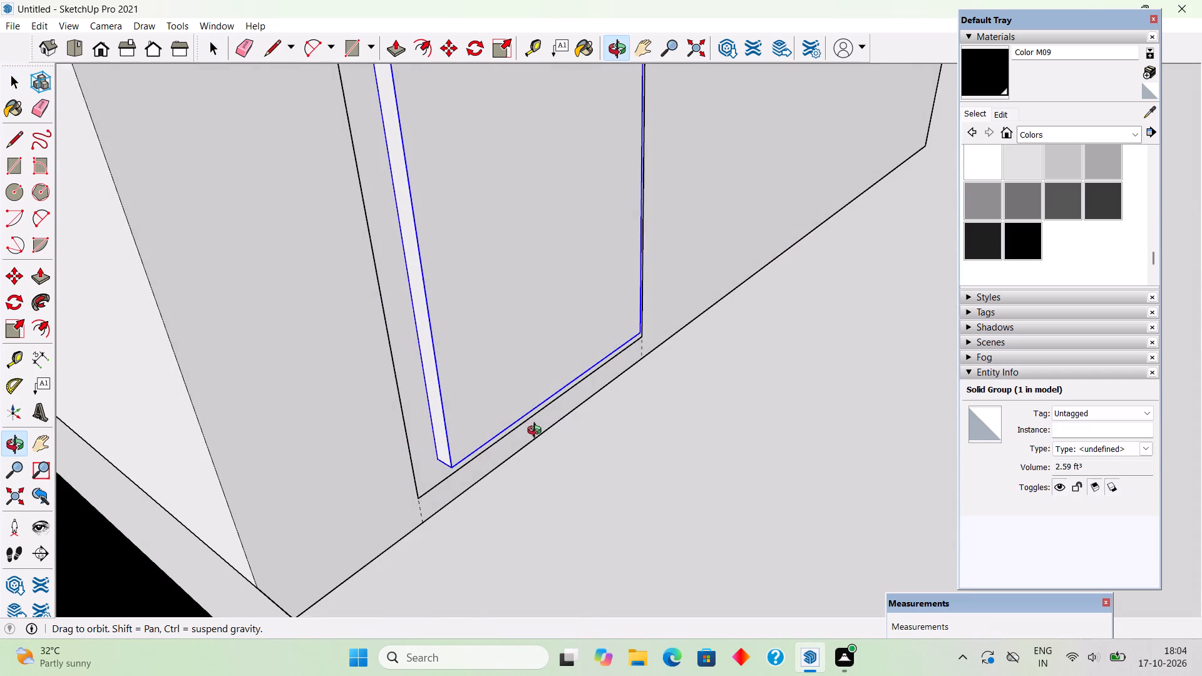
middle_click_drag(537, 432, 537, 432)
scroll(397, 467, "up", 5)
scroll(466, 465, "up", 4)
key("m")
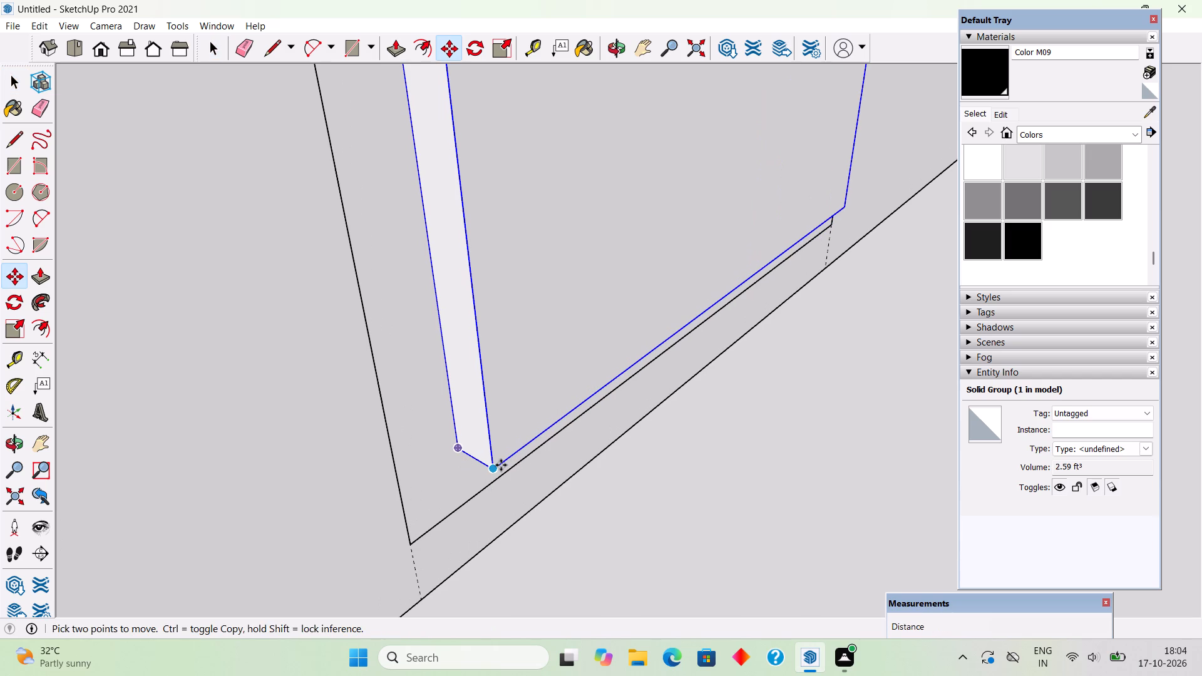
left_click(496, 469)
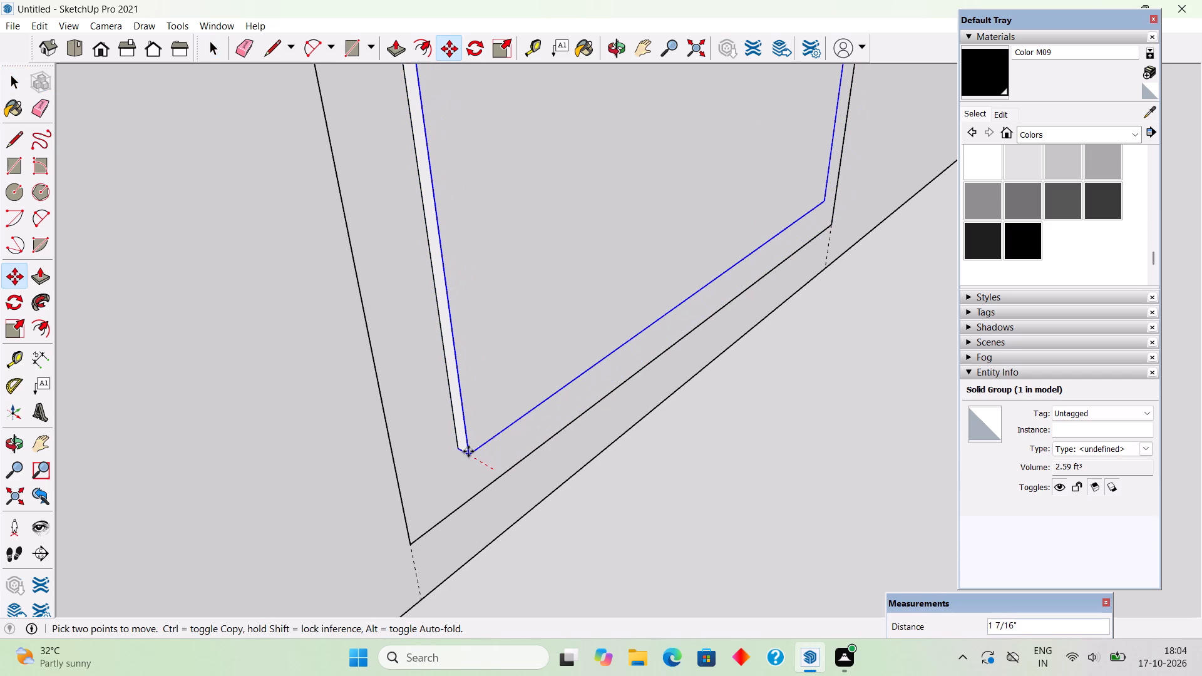
left_click(460, 448)
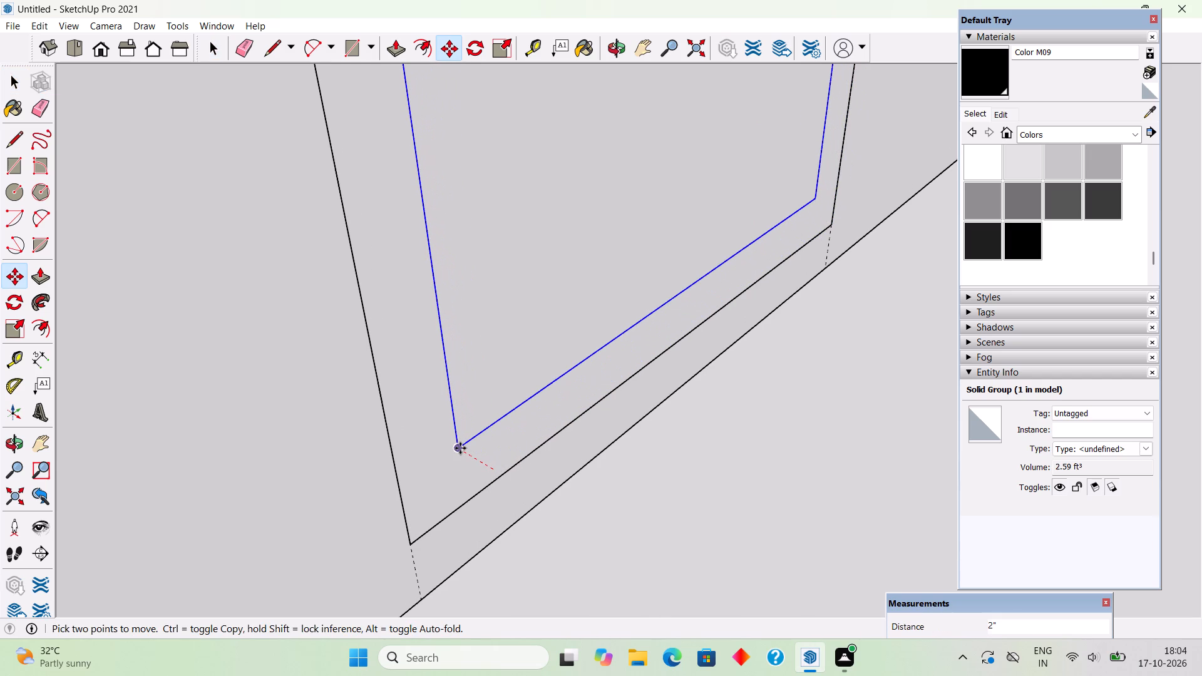
scroll(460, 448, "down", 19)
key("space")
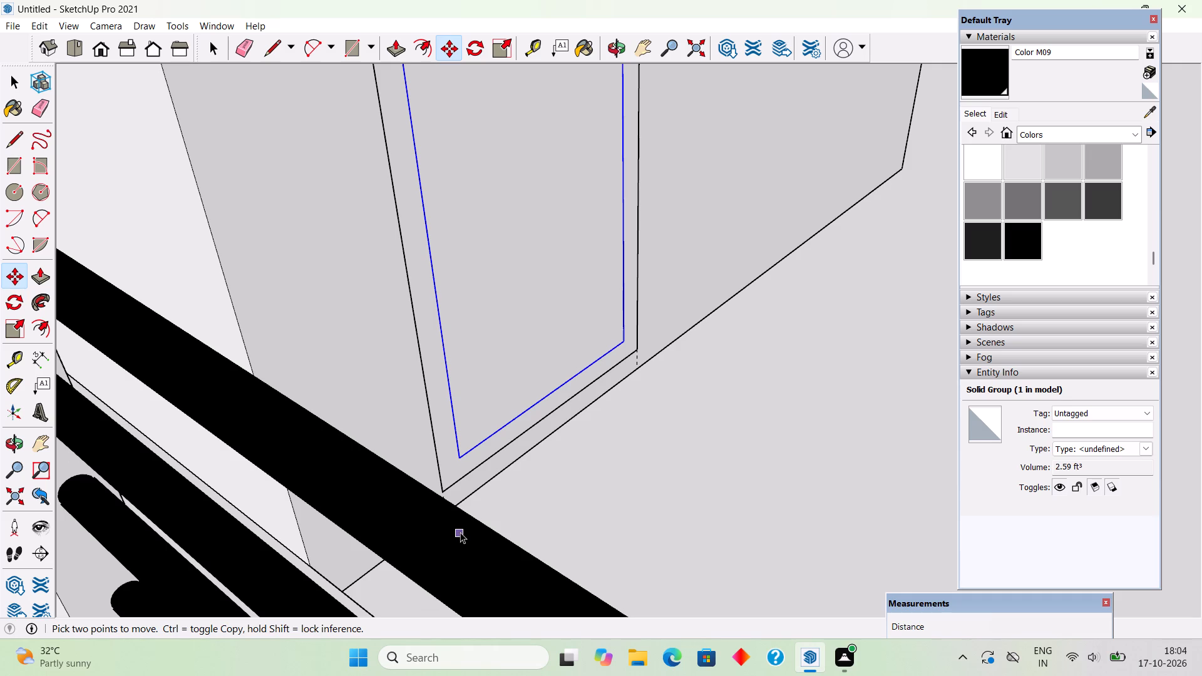
scroll(577, 486, "down", 14)
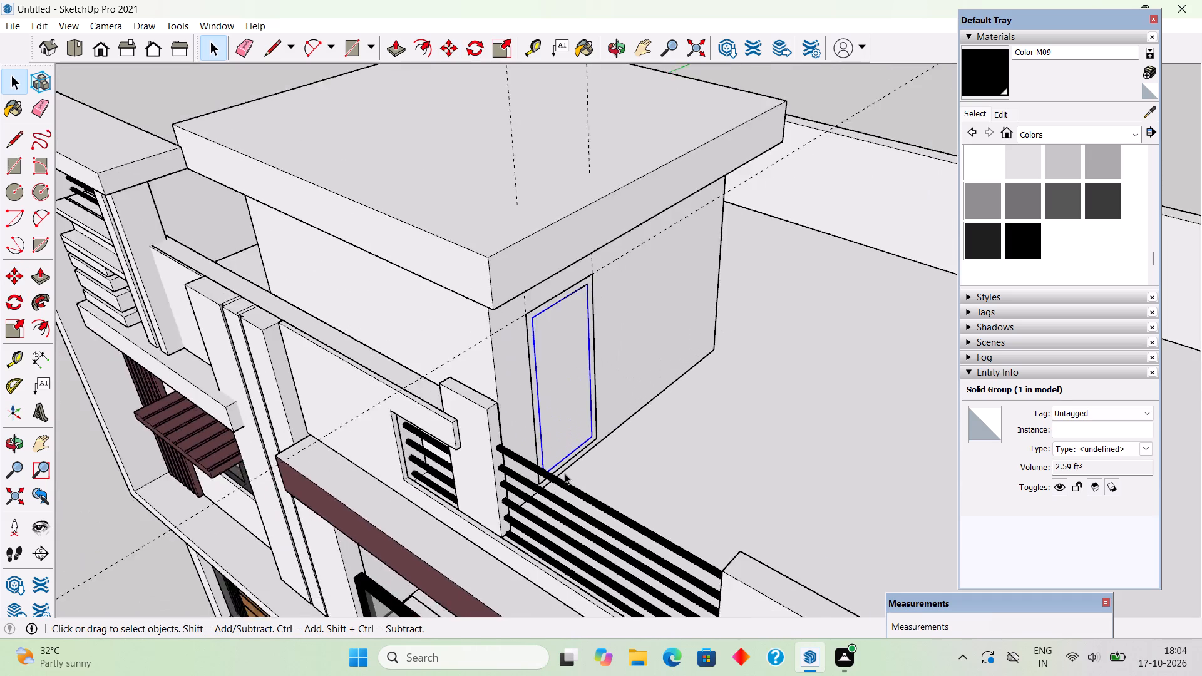
scroll(565, 473, "down", 8)
left_click(422, 214)
Examine the whole house from the front and side, including the rooftop room and parapet.
middle_click_drag(545, 412, 296, 267)
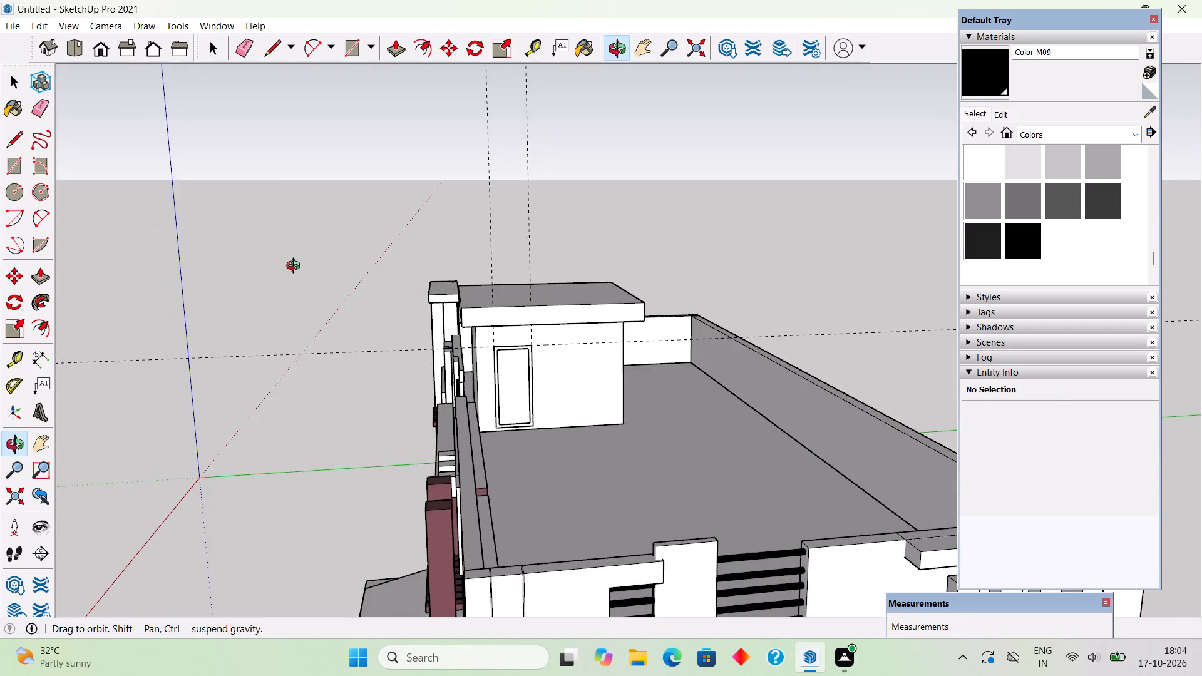
middle_click_drag(296, 267, 453, 175)
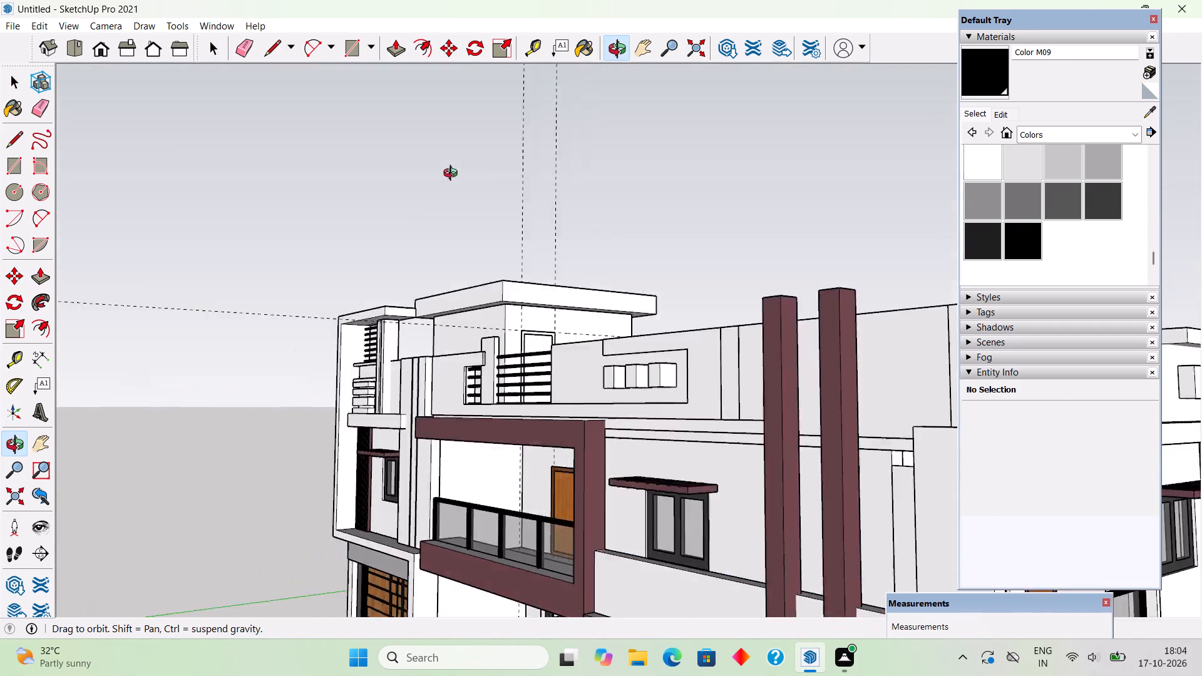
middle_click_drag(453, 175, 453, 173)
scroll(453, 175, "down", 4)
middle_click_drag(553, 326, 737, 381)
scroll(737, 381, "down", 4)
middle_click_drag(667, 321, 638, 289)
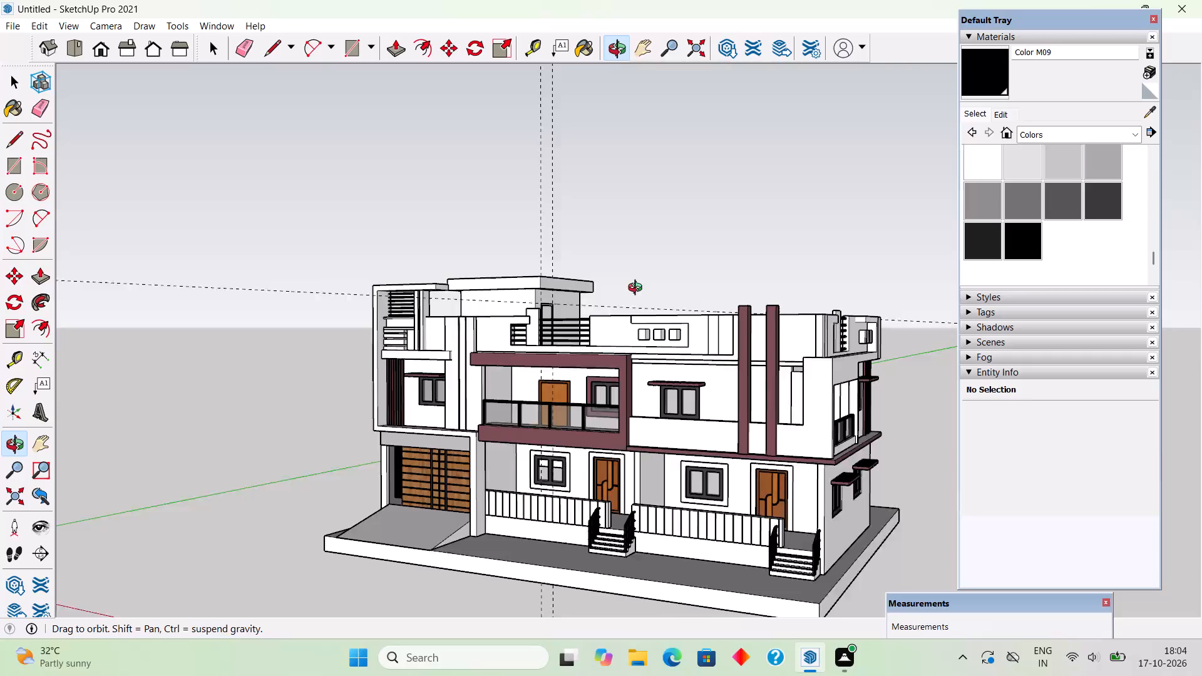
middle_click_drag(638, 289, 561, 290)
scroll(576, 349, "down", 2)
scroll(689, 591, "up", 5)
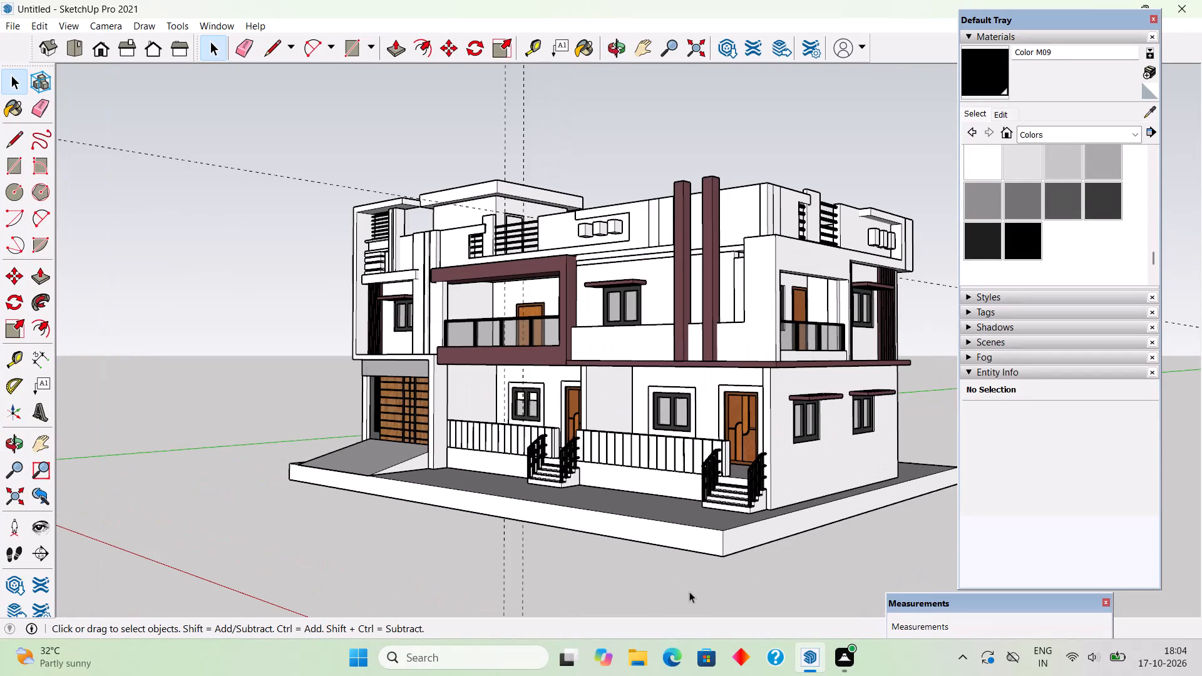
scroll(691, 571, "up", 1)
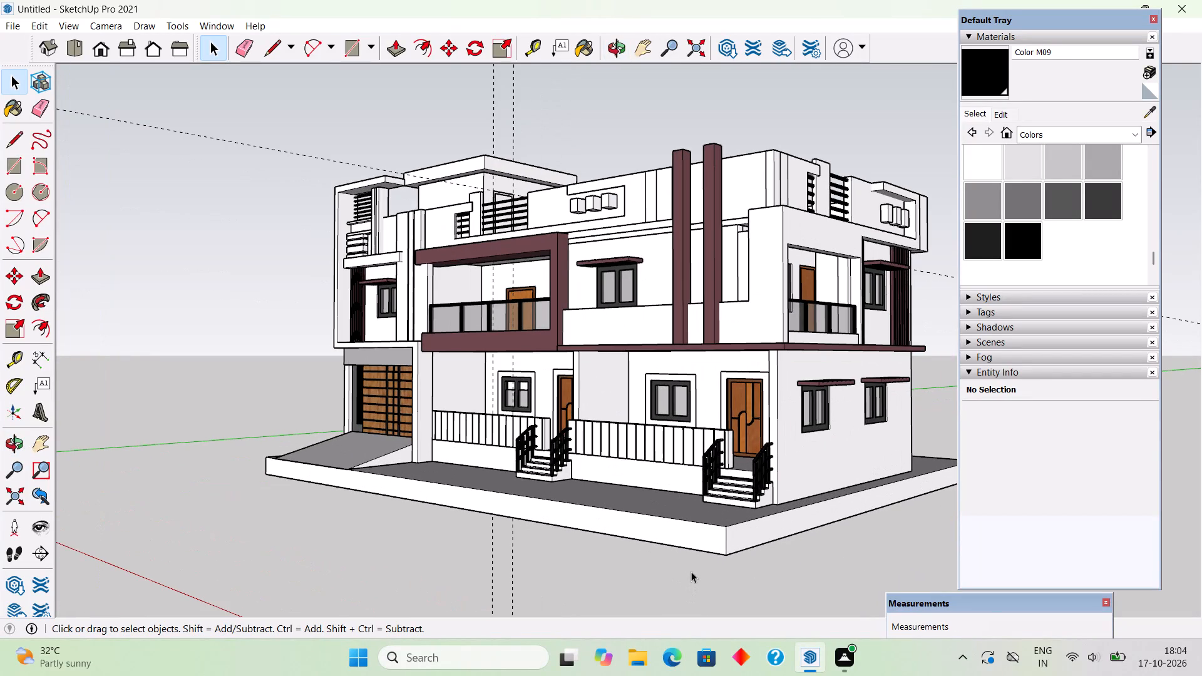
Push the front face of the parapet cube nearest the twin columns inward by 6".
scroll(640, 238, "up", 6)
scroll(537, 38, "up", 3)
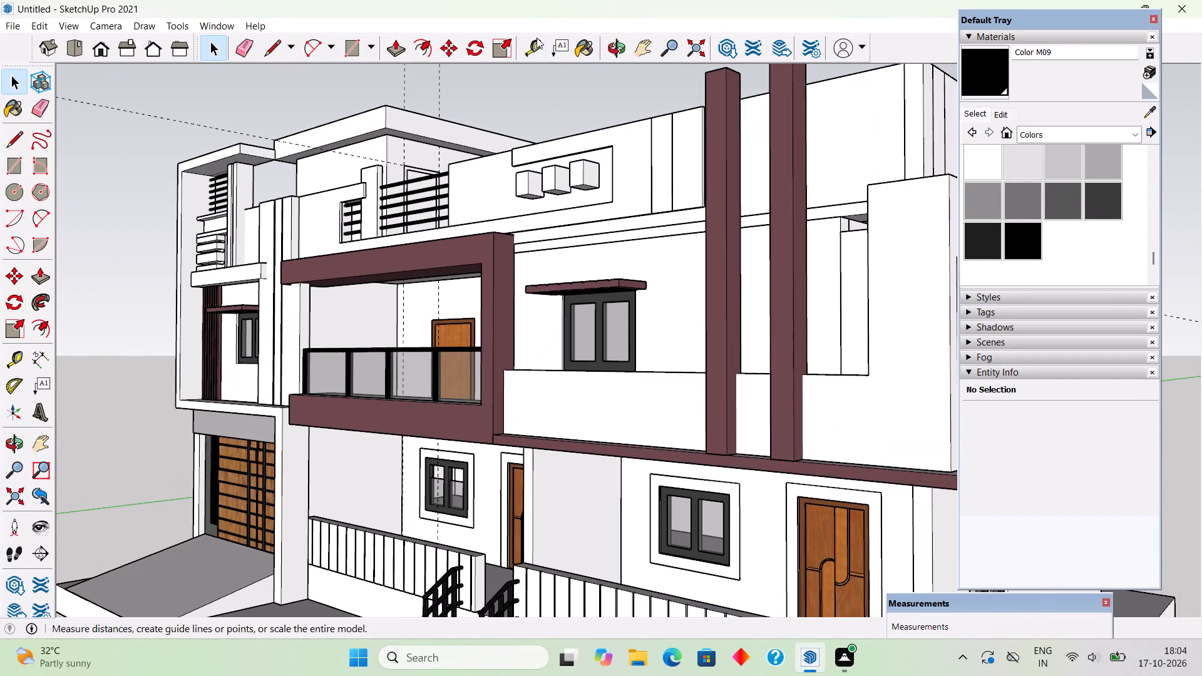
scroll(604, 165, "up", 7)
triple_click(574, 166)
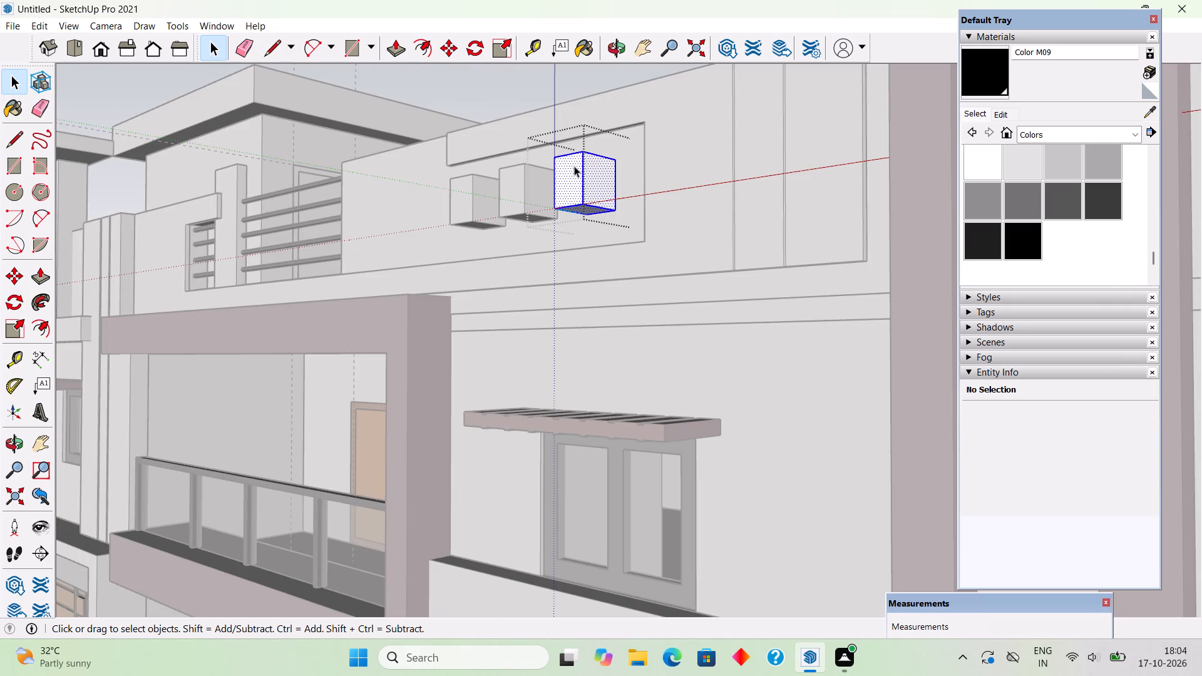
key("p")
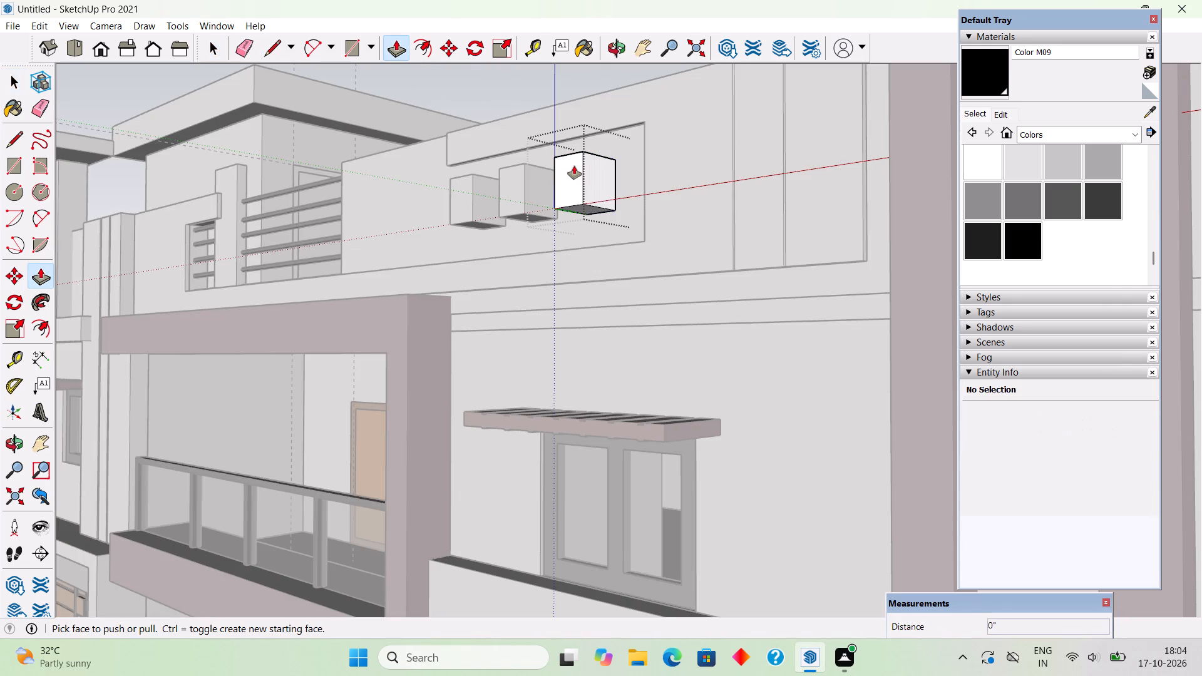
left_click(577, 165)
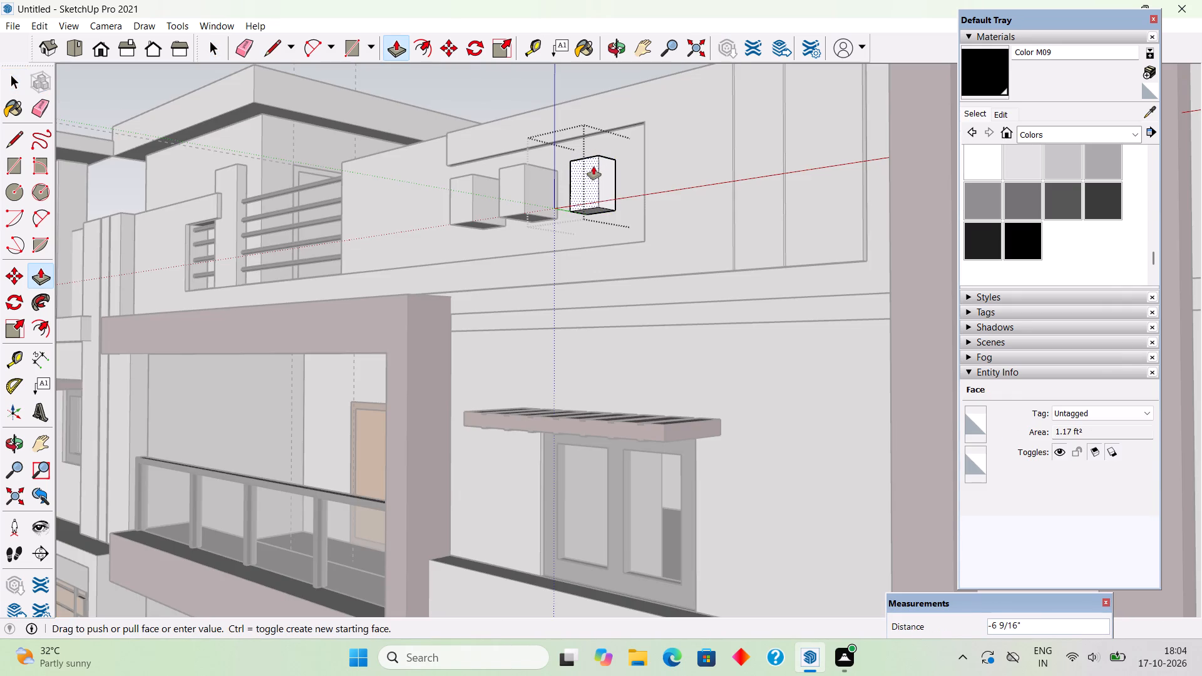
type("6\"")
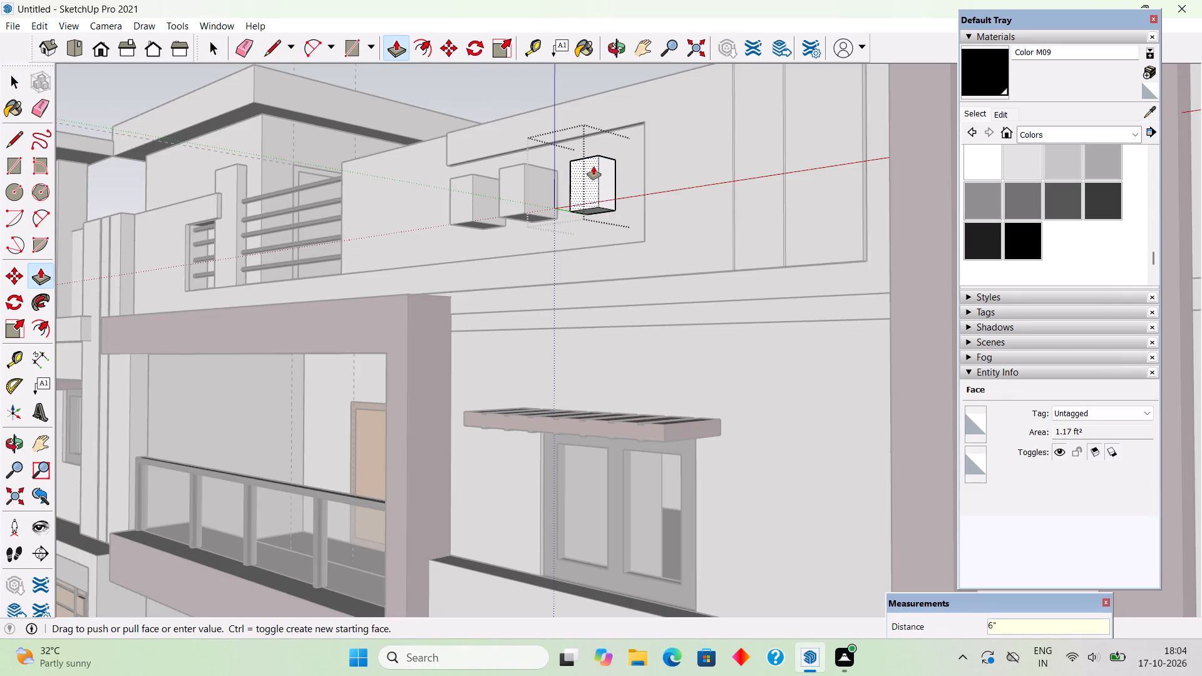
key("Return")
key("space")
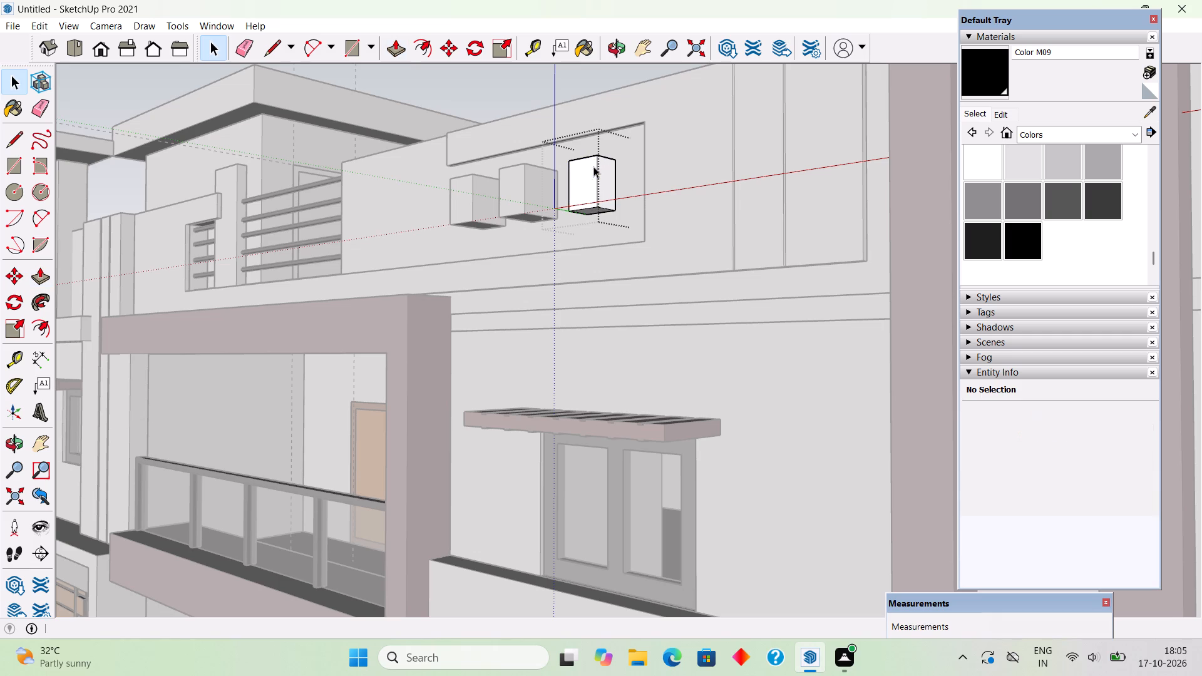
Push the front face of the middle parapet cube inward by 6".
triple_click(507, 183)
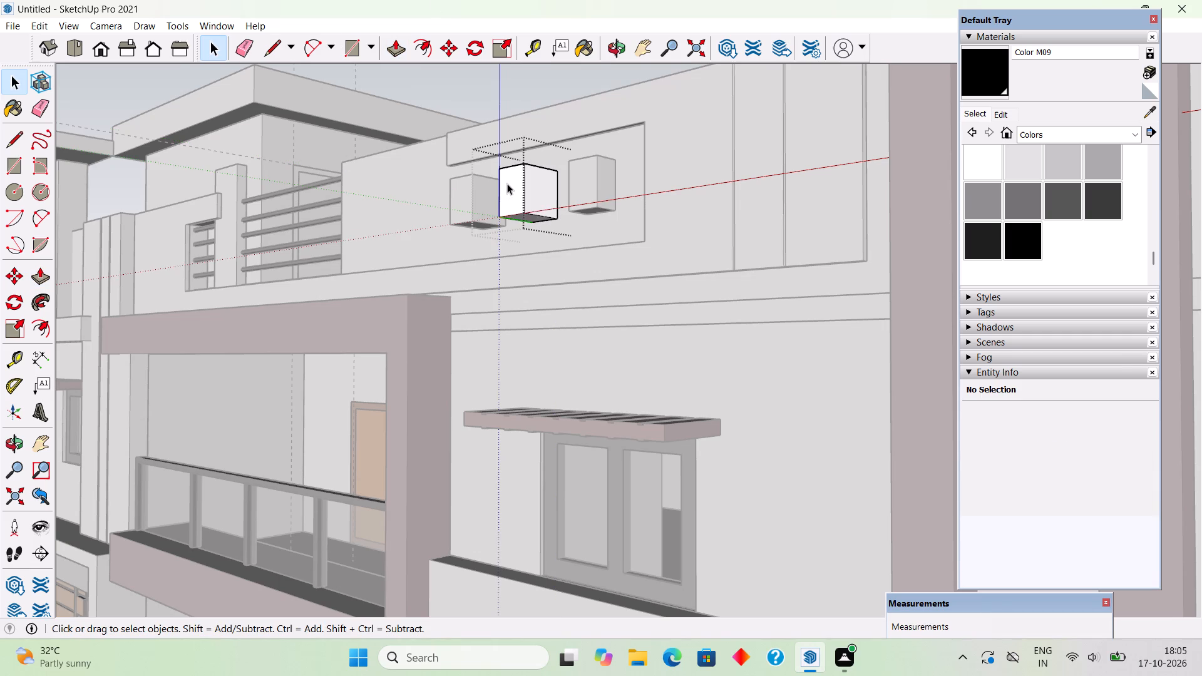
left_click(507, 183)
key("p")
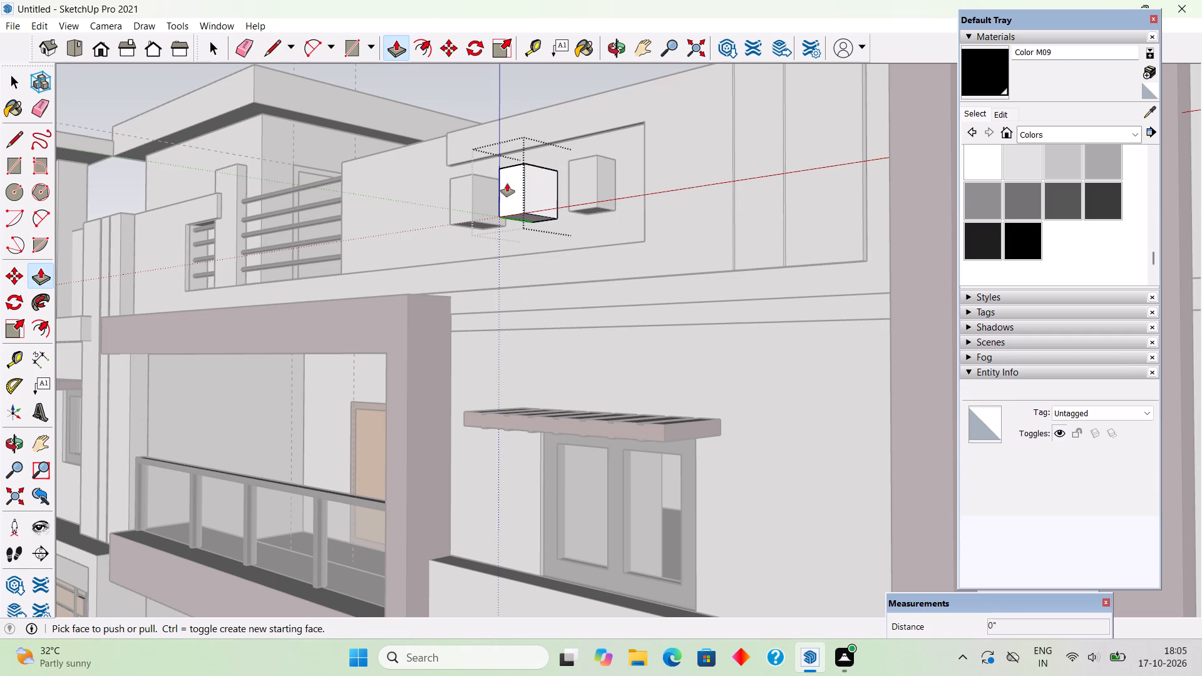
left_click(513, 188)
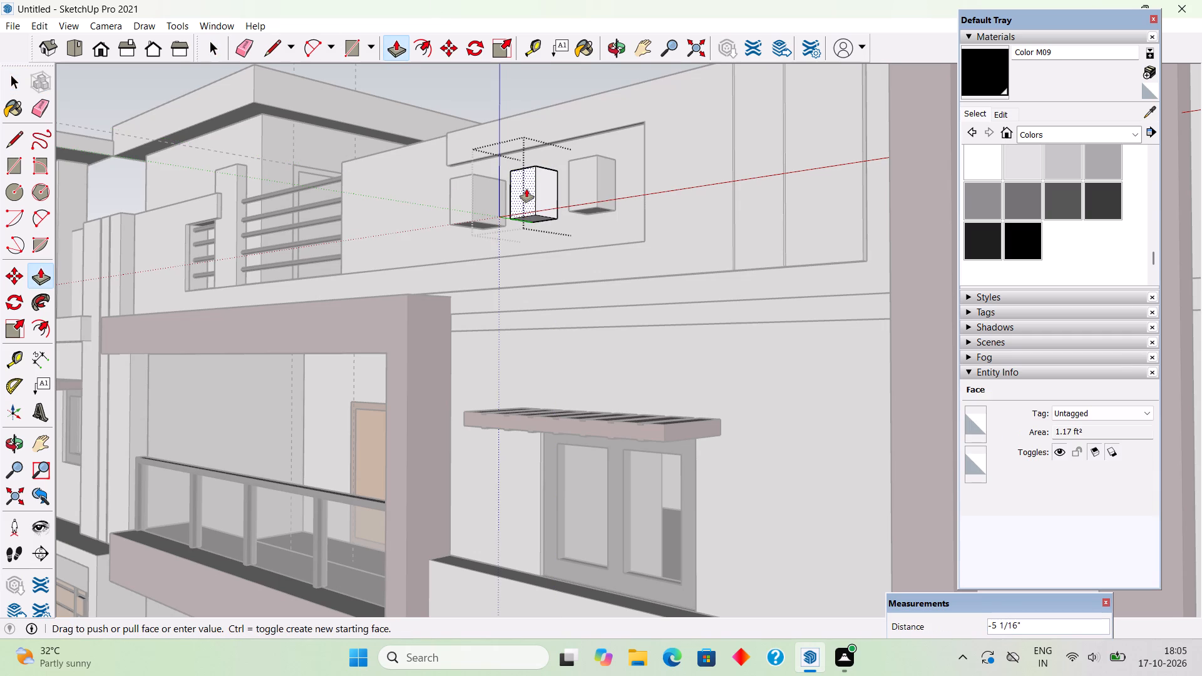
type("6\"")
key("Return")
key("space")
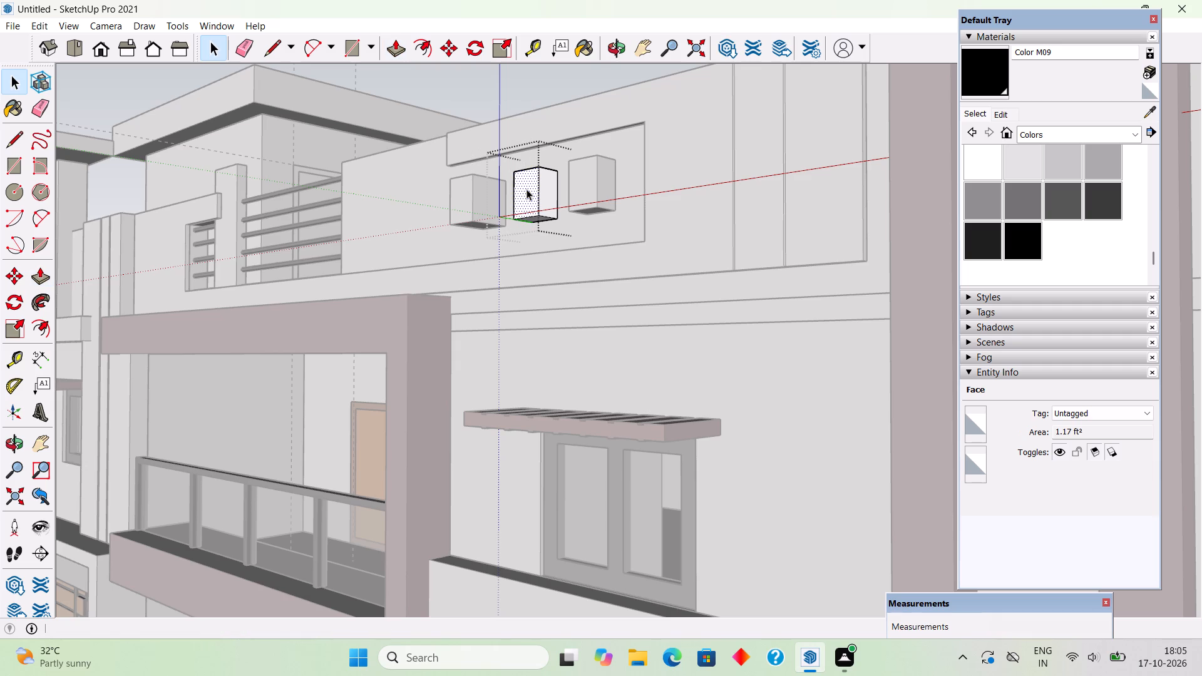
Push the front face of the remaining parapet cube, nearest the roof railing, inward by 6".
triple_click(467, 196)
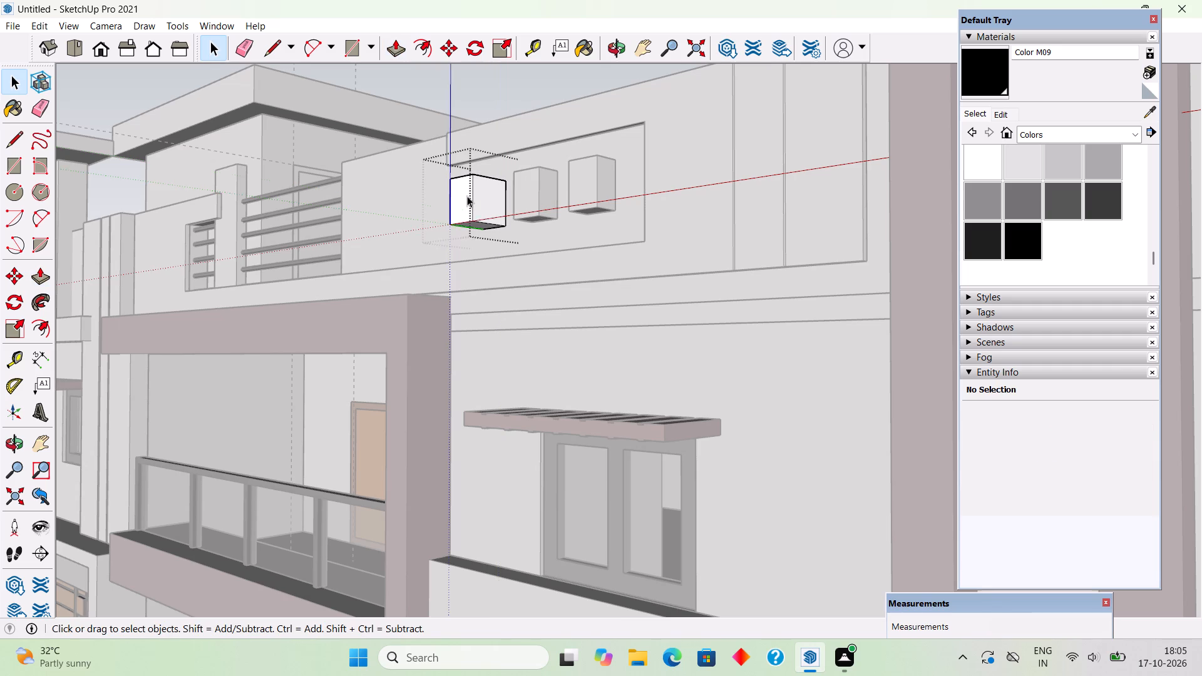
key("p")
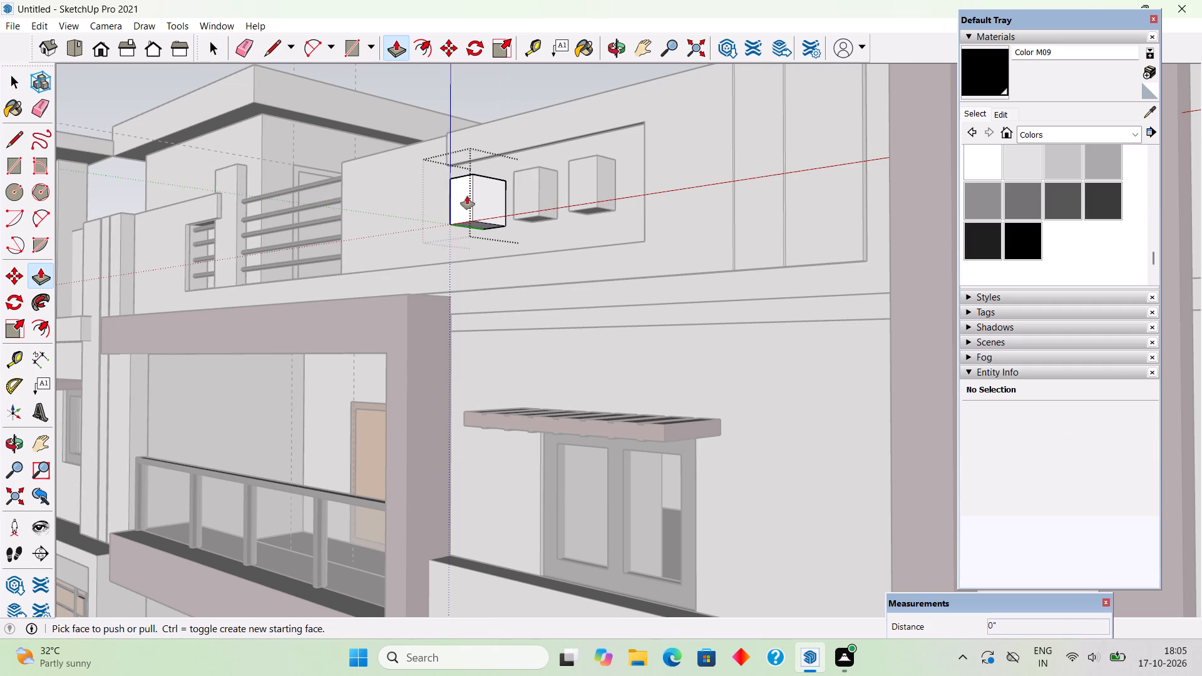
left_click(460, 208)
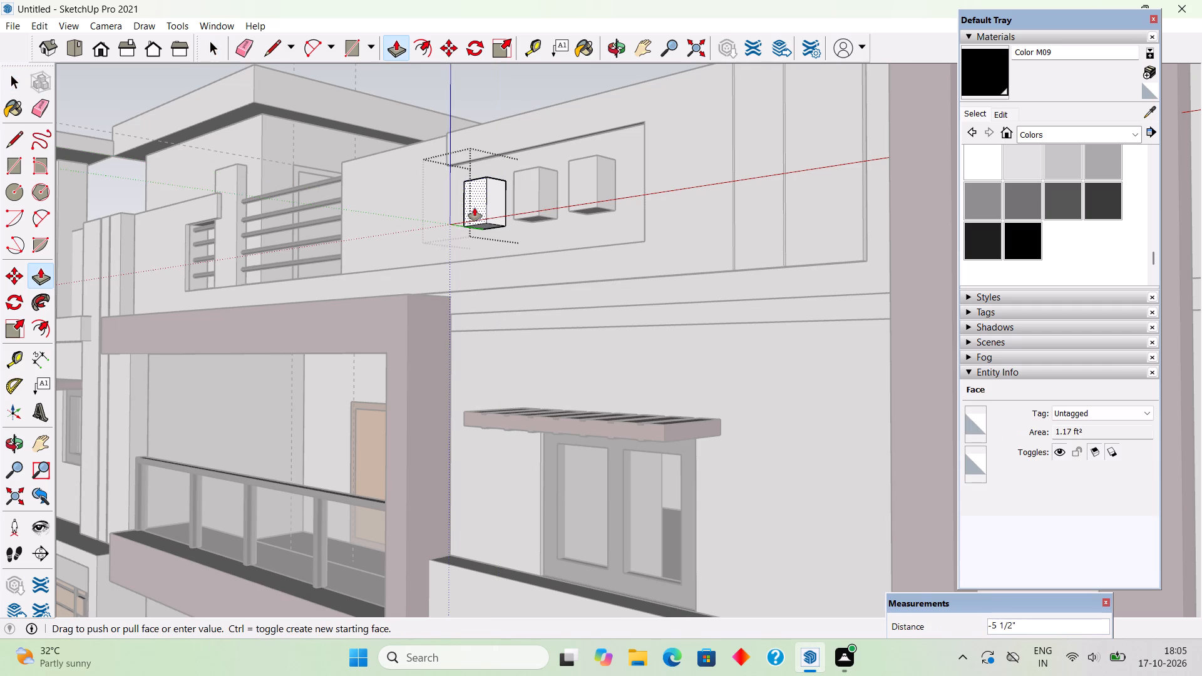
type("6\"")
key("Return")
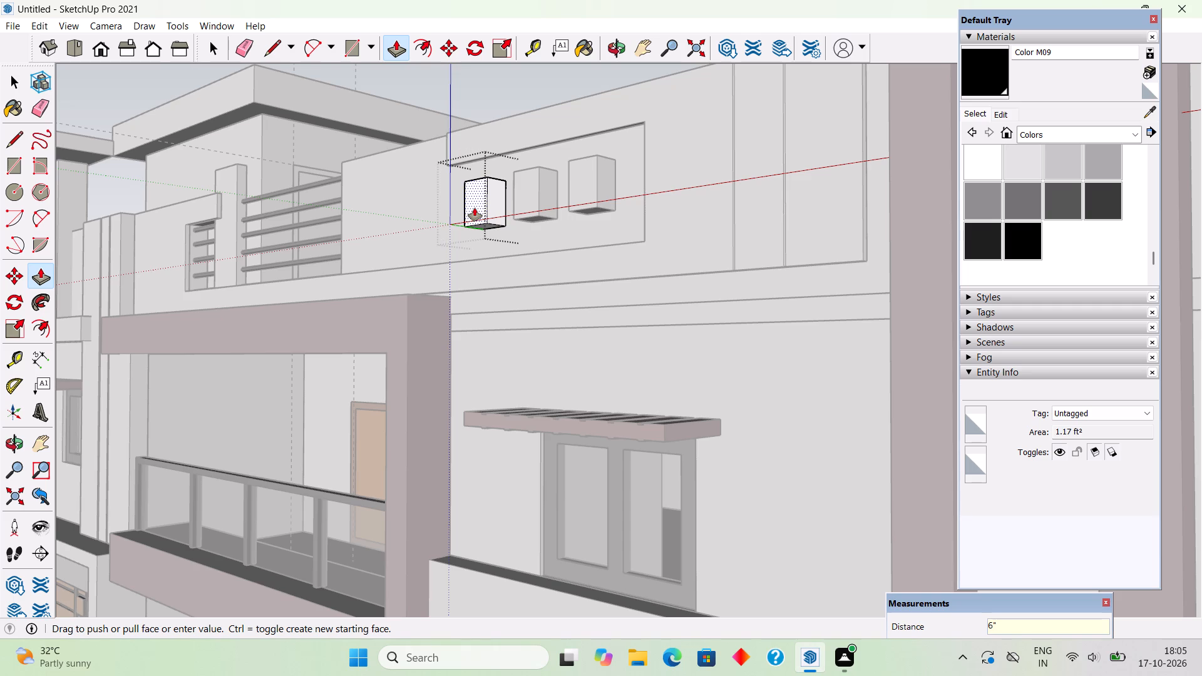
key("space")
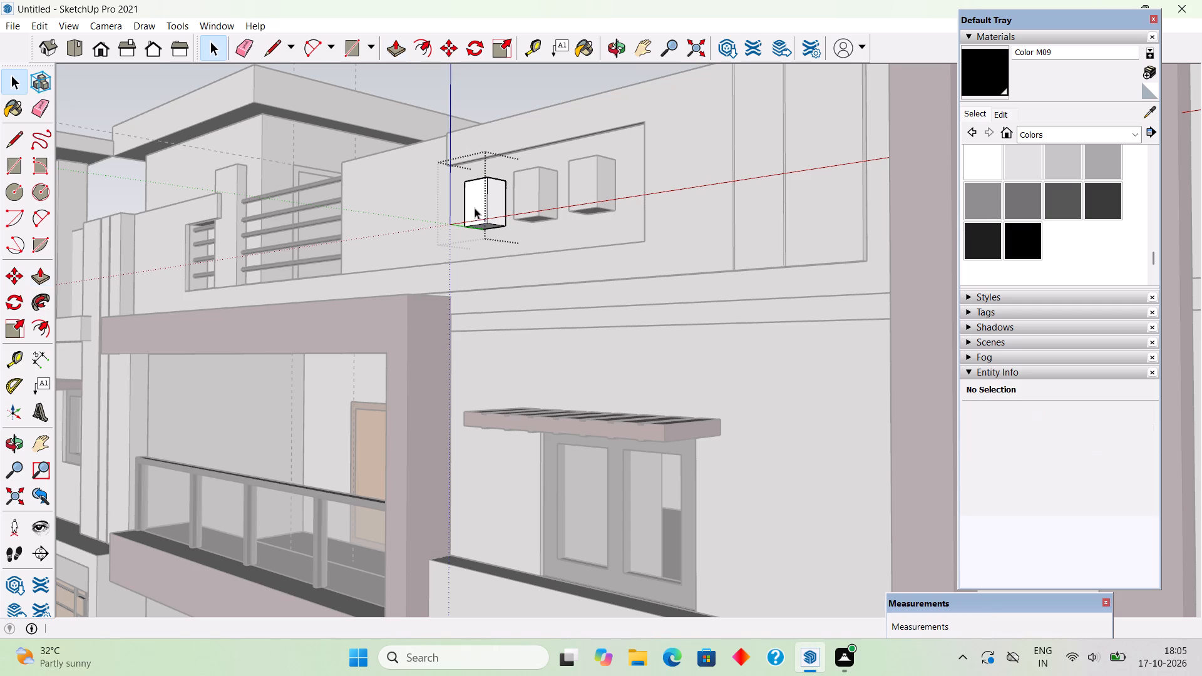
scroll(475, 208, "down", 7)
left_click(417, 108)
Examine the shallower cubes and the whole front facade from several angles.
scroll(434, 232, "down", 5)
middle_click_drag(480, 329, 668, 361)
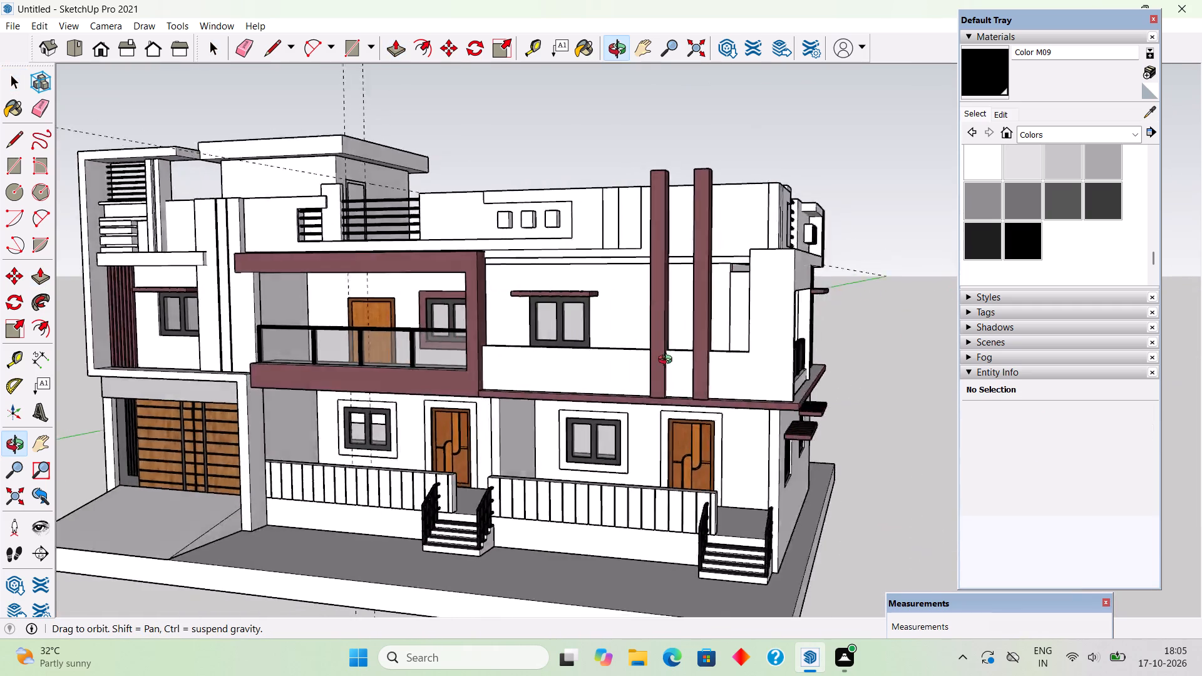
middle_click_drag(668, 361, 603, 424)
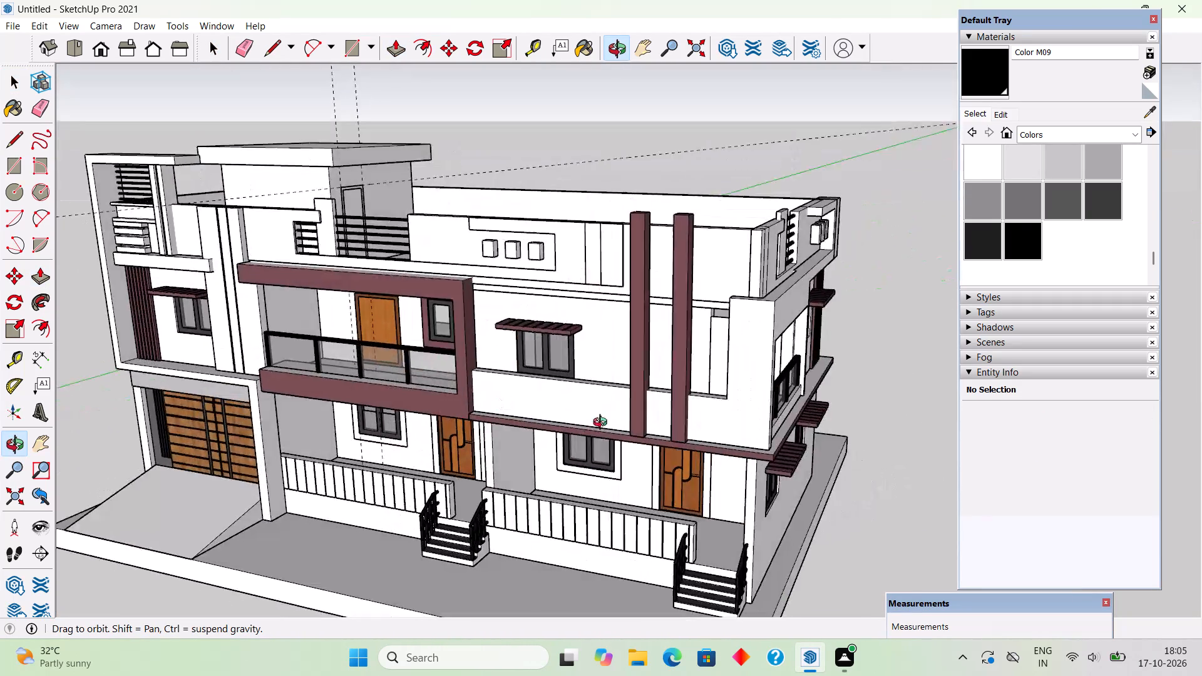
middle_click_drag(603, 424, 625, 398)
scroll(625, 398, "down", 3)
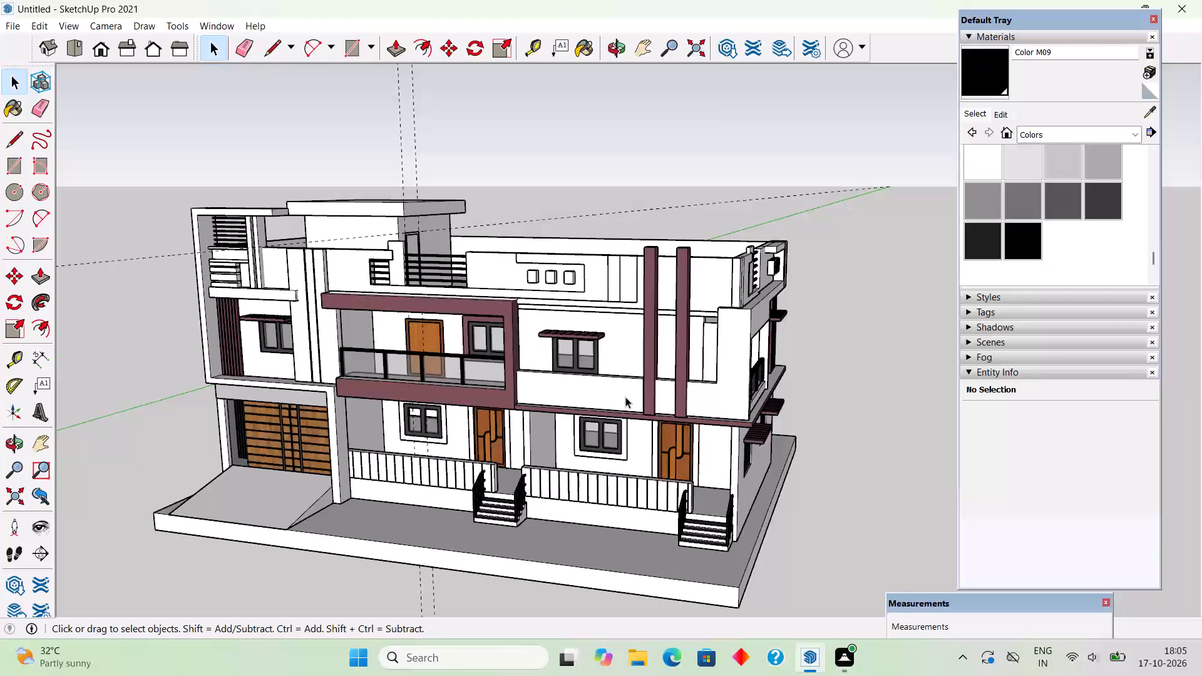
scroll(589, 251, "down", 5)
middle_click_drag(569, 251, 594, 289)
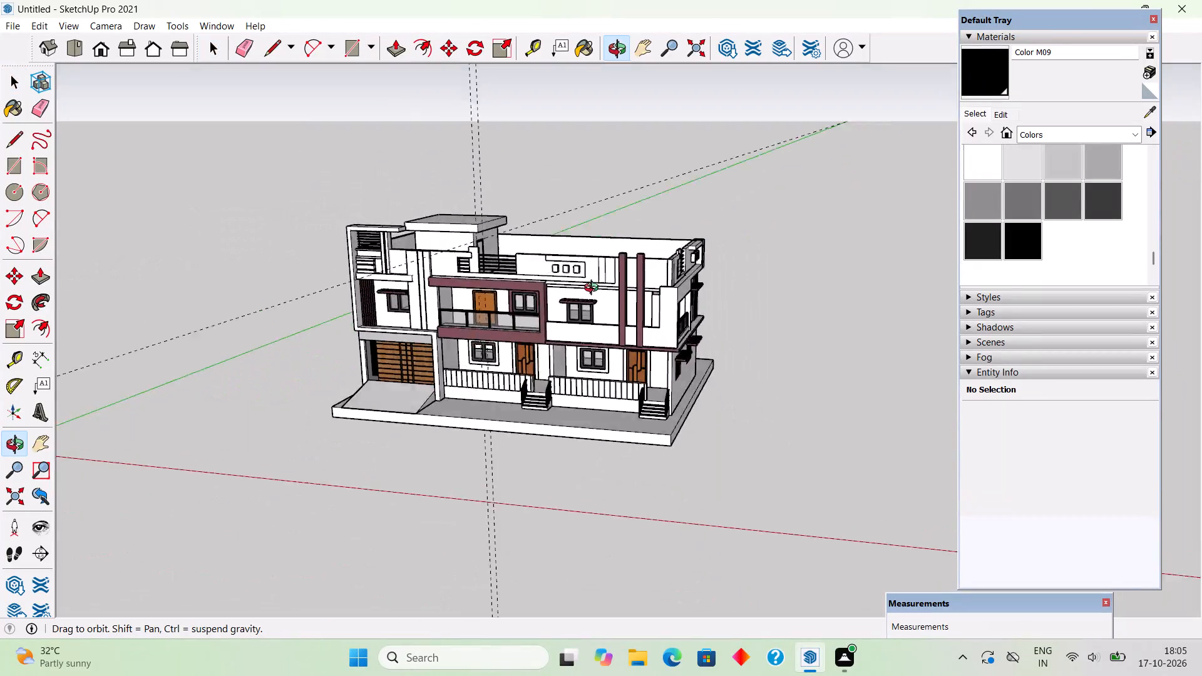
middle_click_drag(594, 289, 770, 419)
Pull the narrow top face of the raised parapet panel above the three cubes upward by about 4".
scroll(548, 304, "up", 18)
middle_click_drag(700, 255, 715, 328)
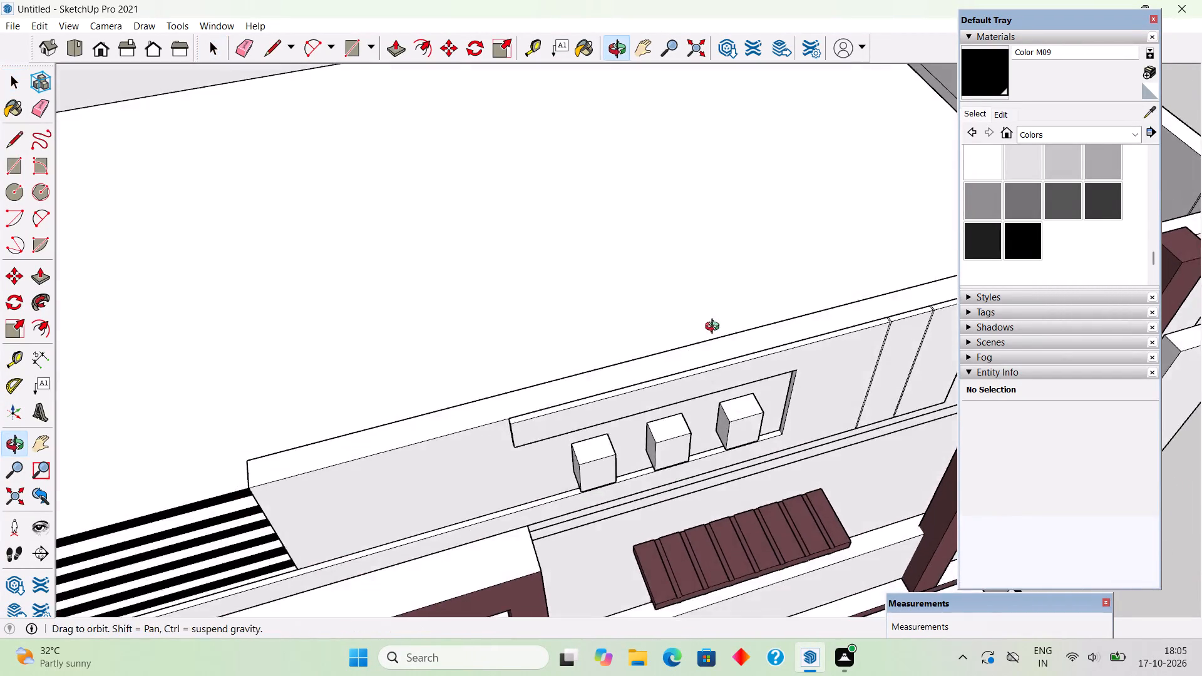
middle_click_drag(715, 328, 716, 329)
scroll(722, 348, "up", 7)
left_click(753, 374)
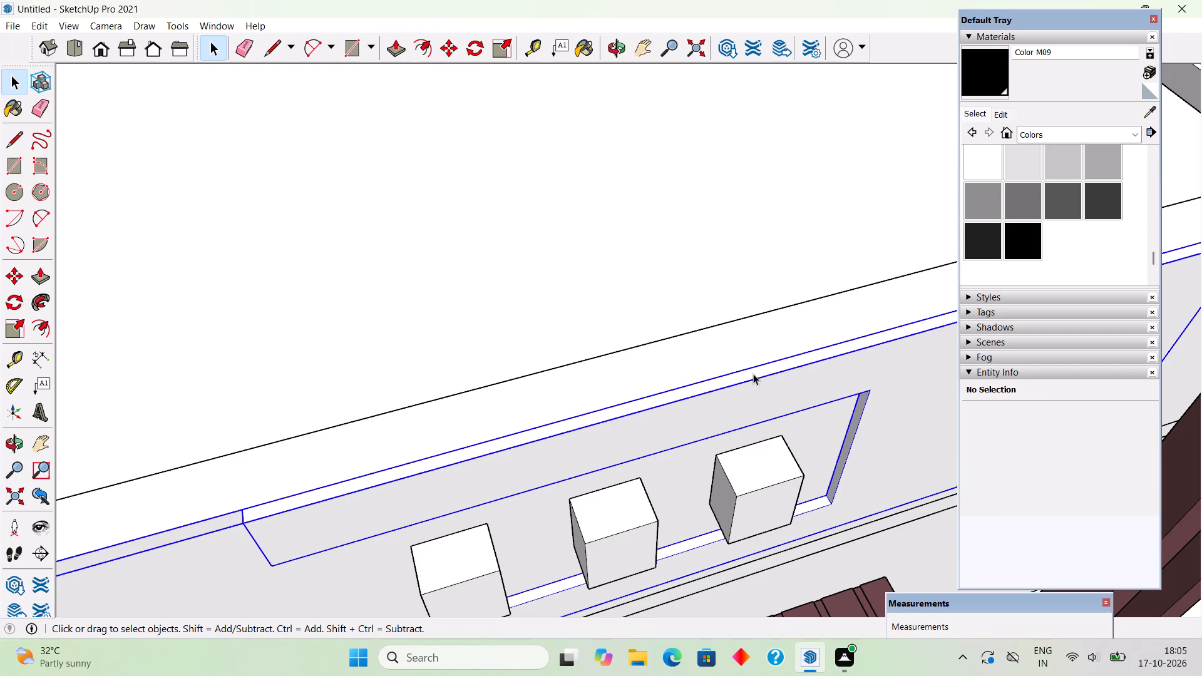
double_click(753, 374)
left_click(753, 374)
scroll(753, 374, "up", 1)
left_click(753, 370)
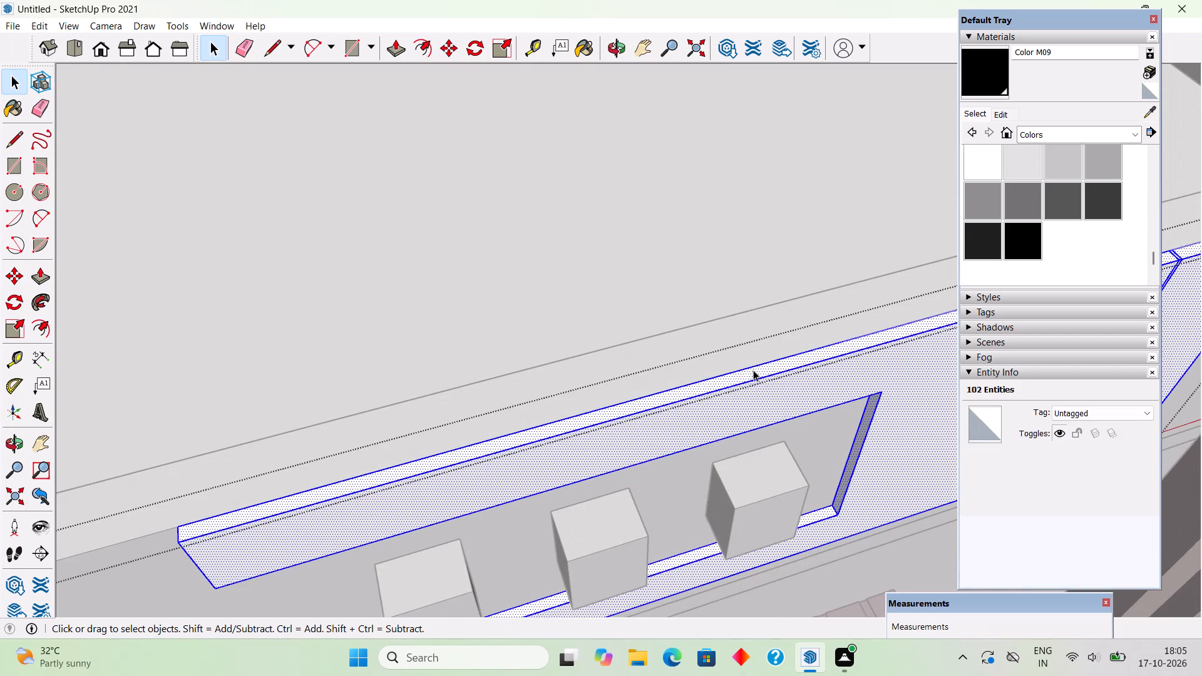
key("p")
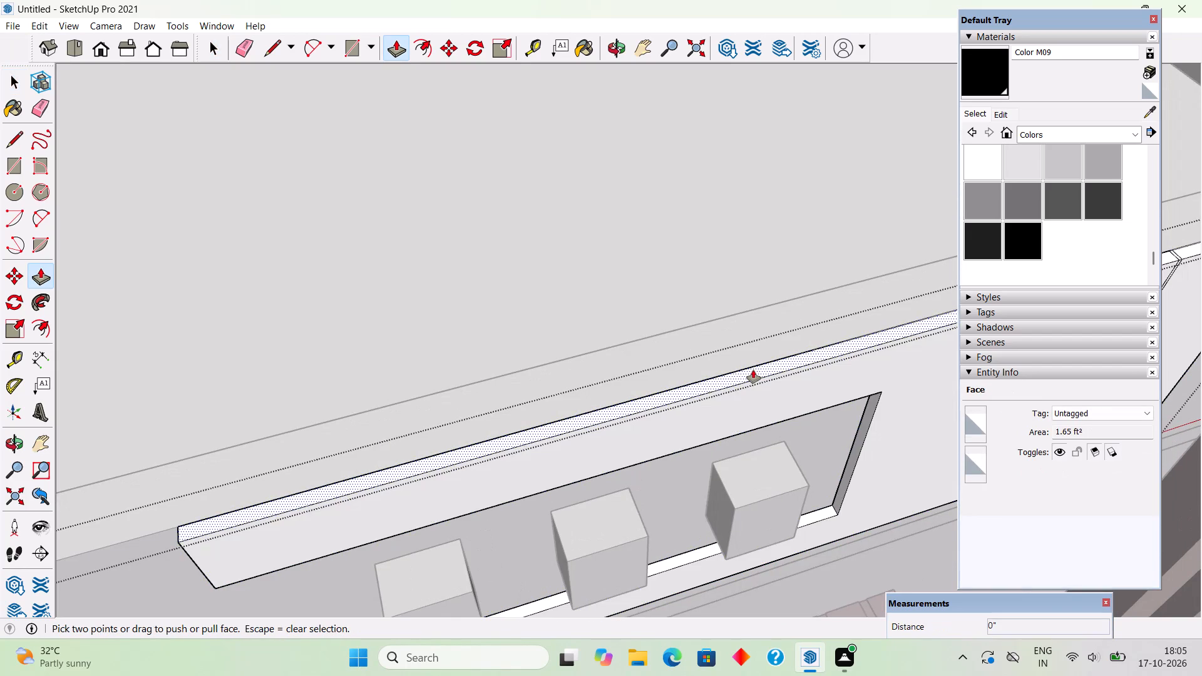
left_click(753, 370)
left_click(752, 348)
scroll(751, 426, "down", 4)
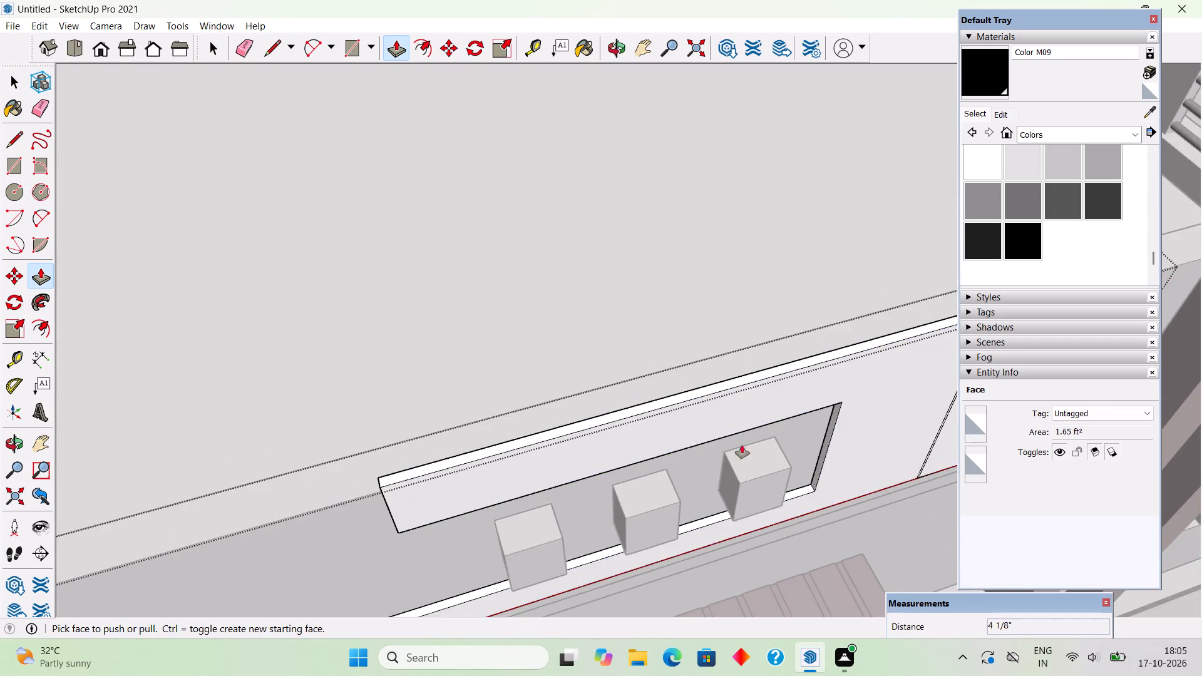
middle_click_drag(736, 418, 711, 275)
scroll(712, 280, "down", 9)
middle_click_drag(740, 378, 711, 285)
scroll(710, 285, "down", 2)
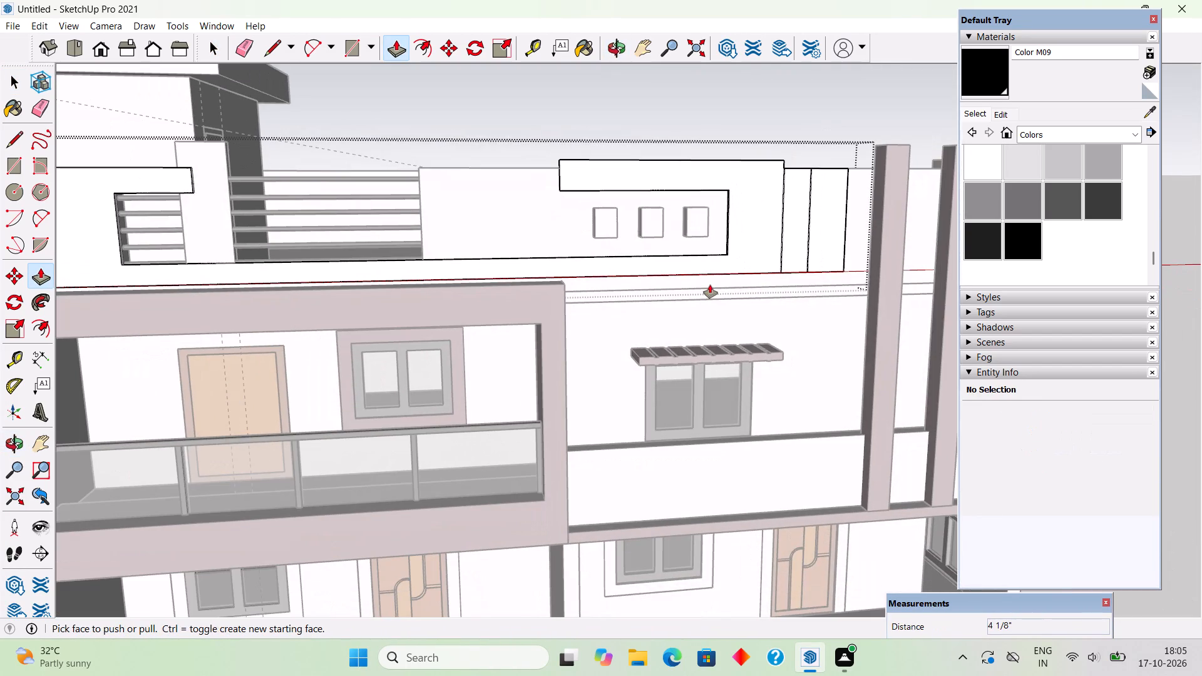
scroll(710, 285, "down", 2)
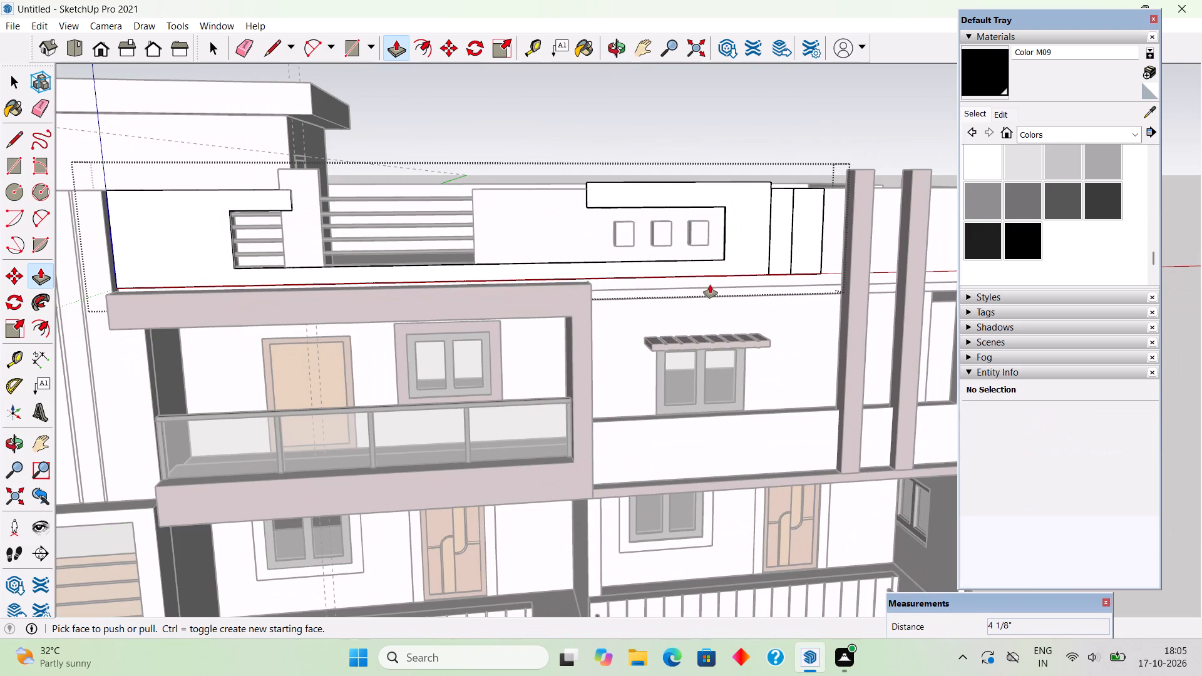
key("space")
left_click(644, 141)
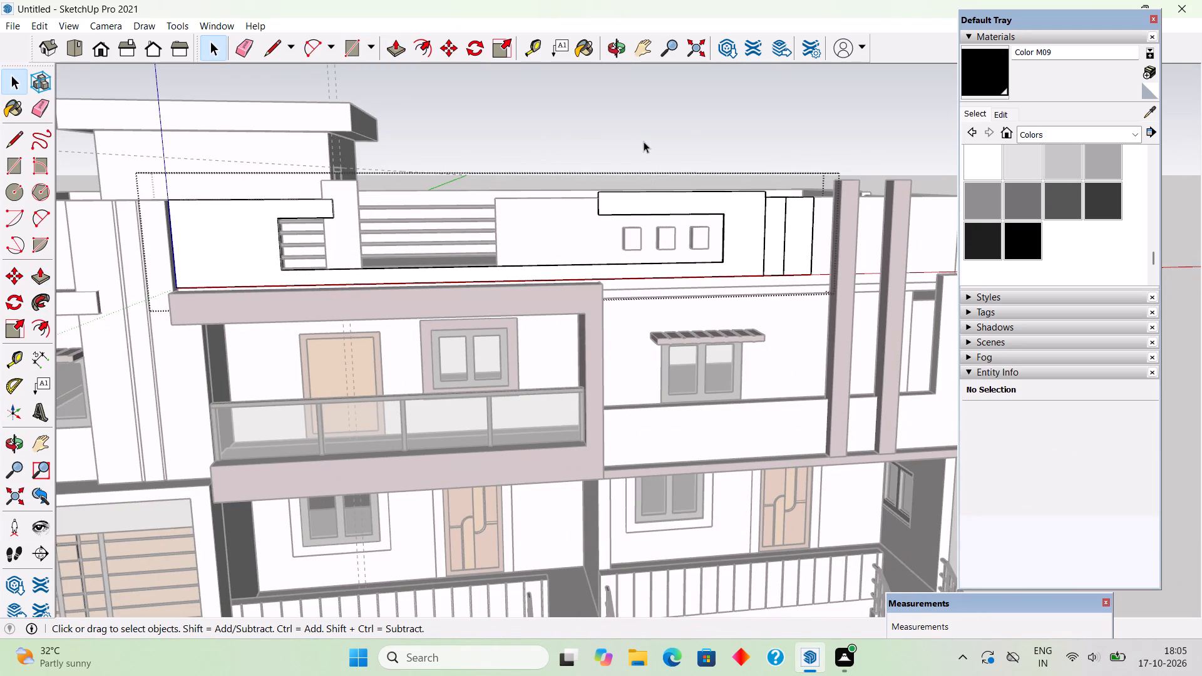
Examine the whole house from the front, the side and above.
scroll(644, 141, "down", 5)
middle_click_drag(582, 157, 403, 173)
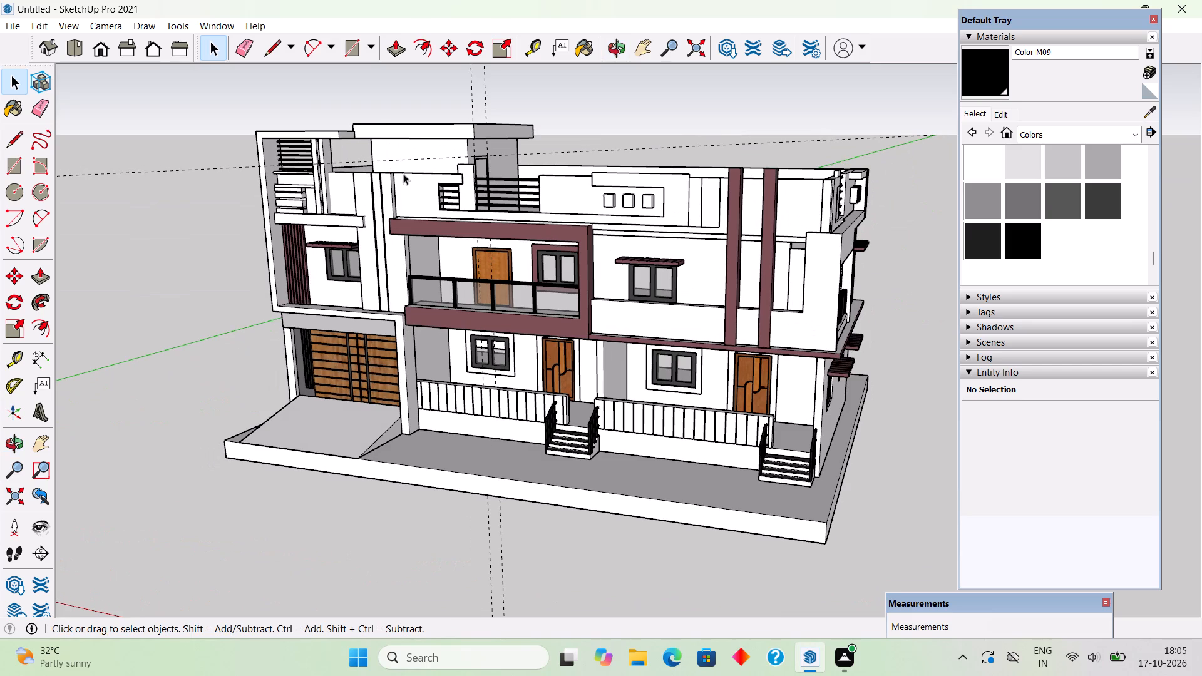
scroll(453, 169, "down", 1)
middle_click_drag(511, 319, 295, 269)
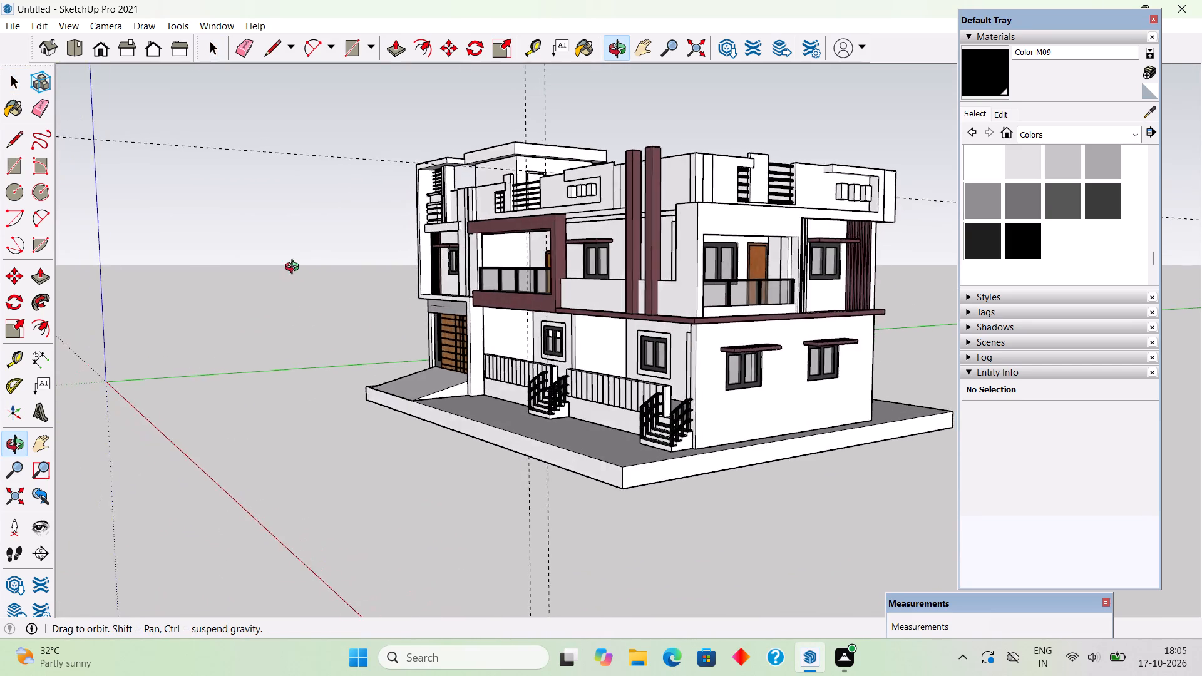
middle_click_drag(295, 269, 771, 317)
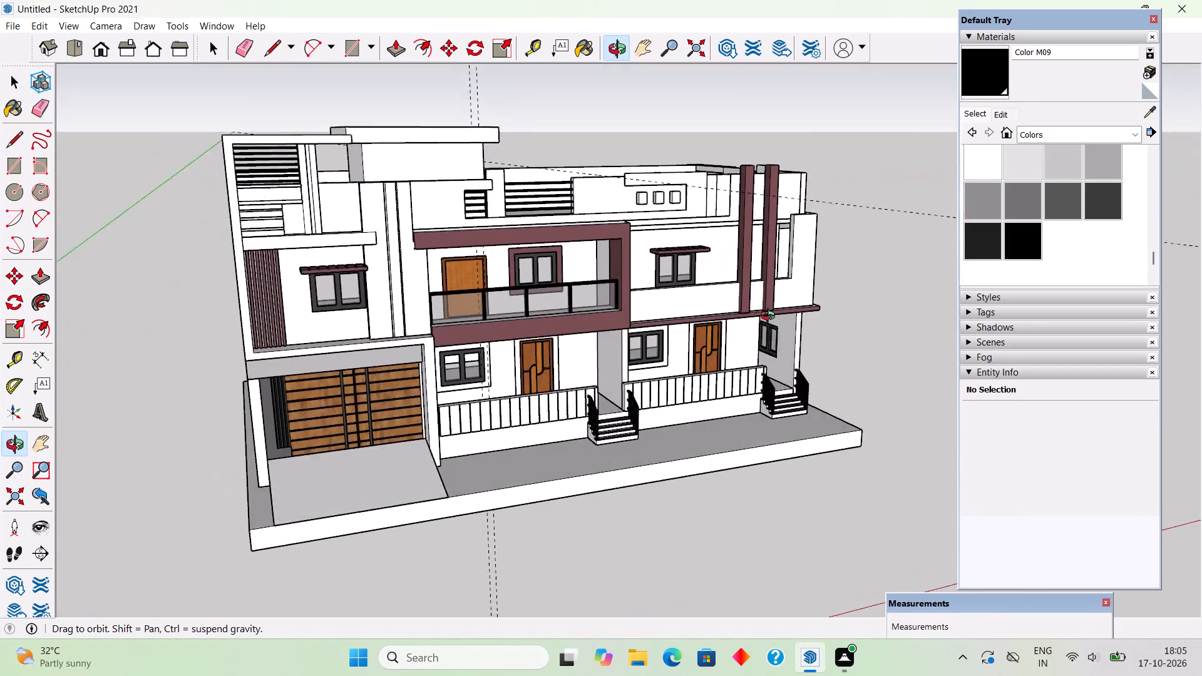
middle_click_drag(771, 317, 701, 378)
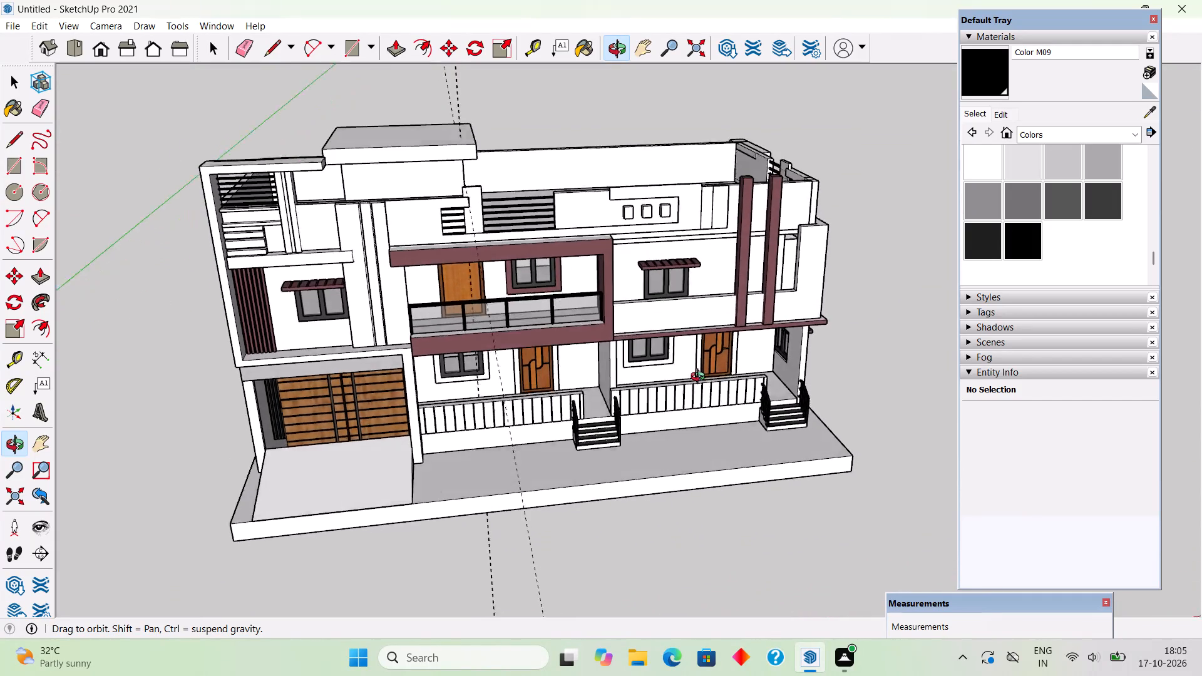
middle_click_drag(701, 378, 716, 416)
Push the garage-side face of the rooftop room's roof slab inward by about 6".
middle_click_drag(337, 178, 504, 199)
triple_click(406, 217)
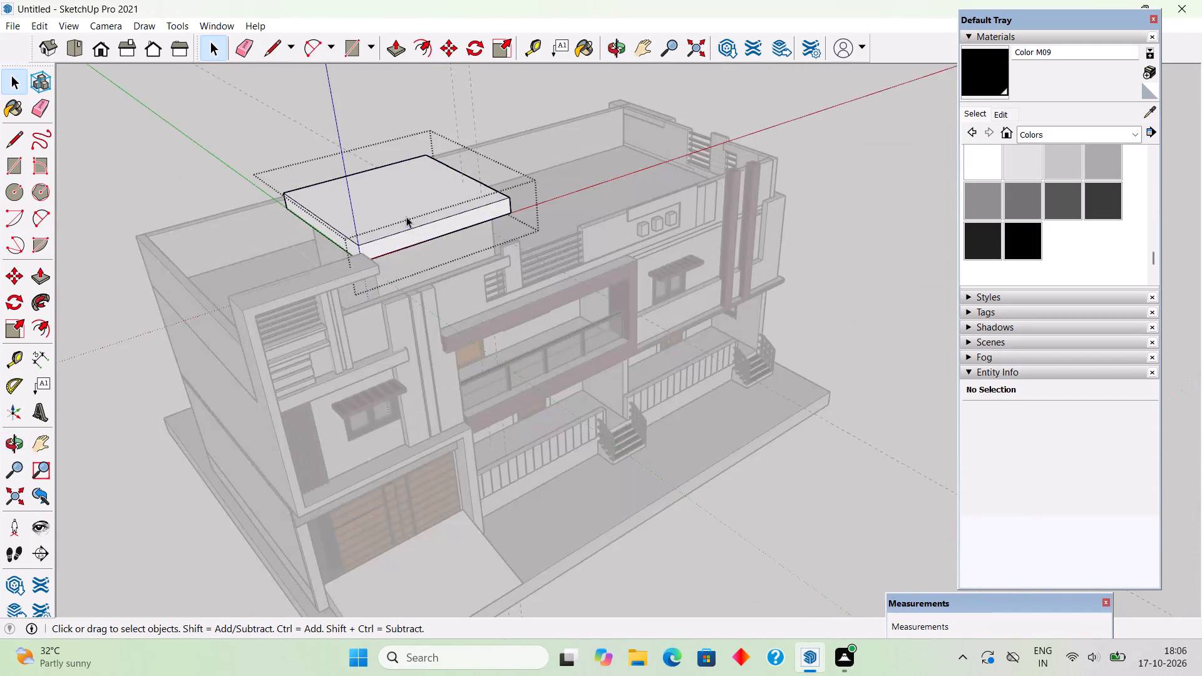
scroll(376, 248, "up", 5)
left_click(345, 248)
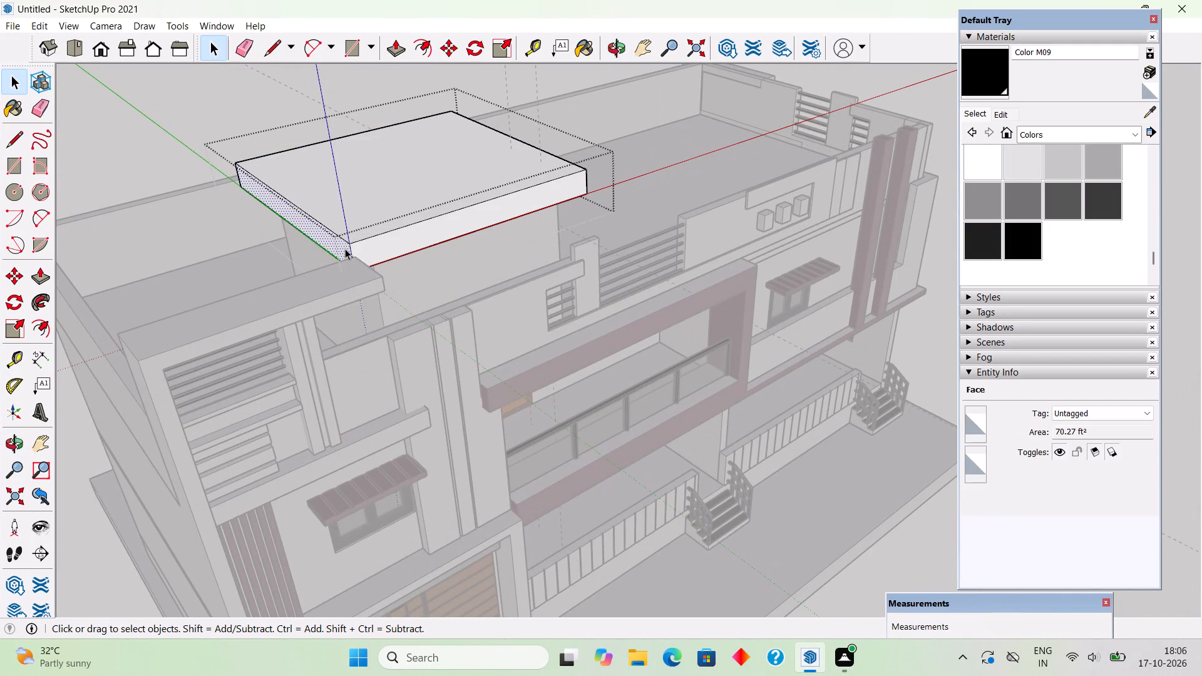
key("p")
left_click(345, 248)
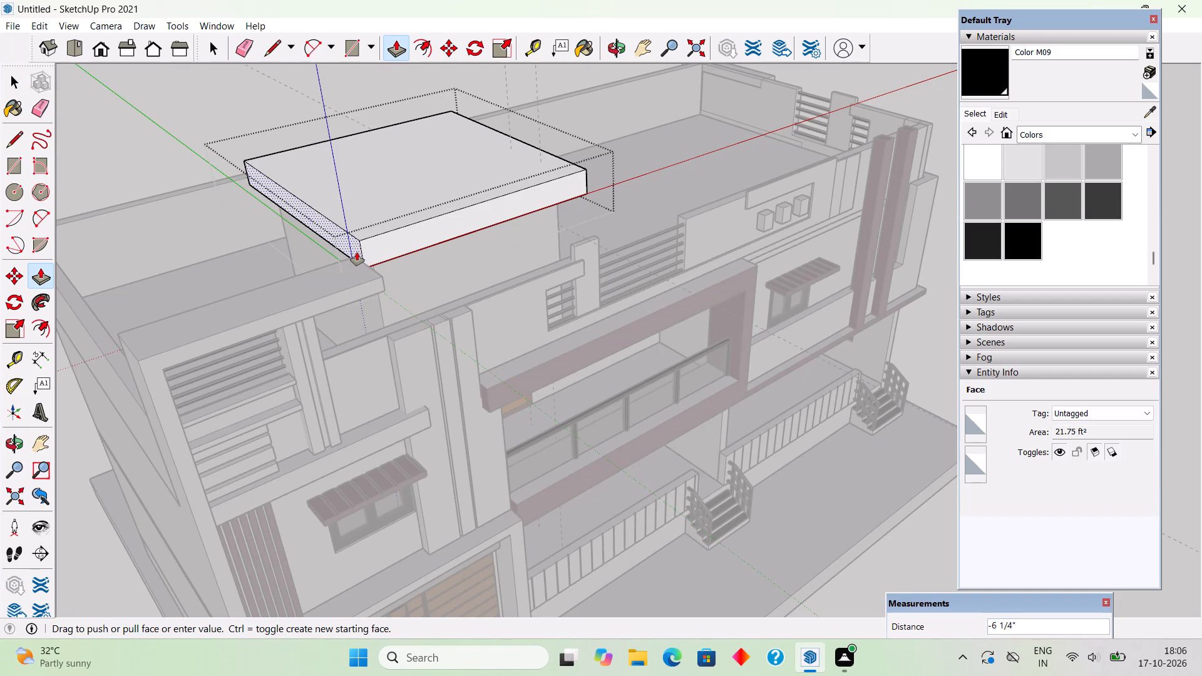
left_click(357, 252)
middle_click_drag(387, 320, 164, 196)
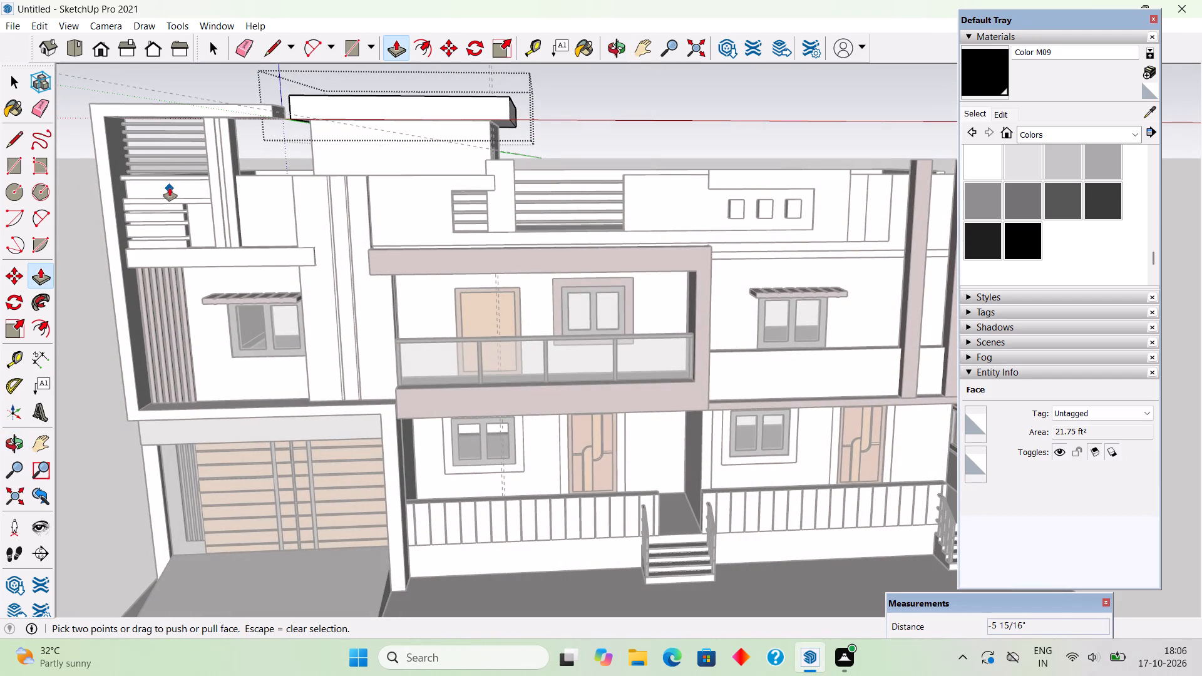
Leave the rooftop room's roof slab group and examine the whole house from a distance.
key("space")
scroll(170, 188, "down", 3)
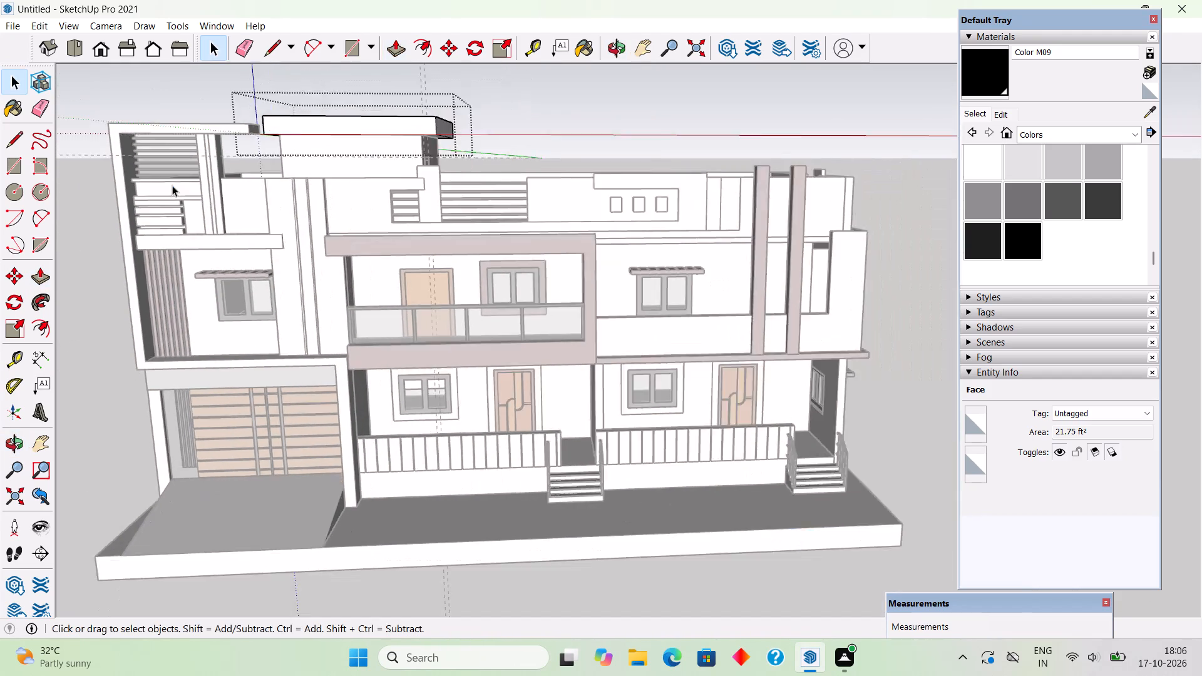
scroll(175, 183, "down", 5)
left_click(139, 252)
scroll(139, 252, "down", 5)
middle_click_drag(278, 302, 408, 282)
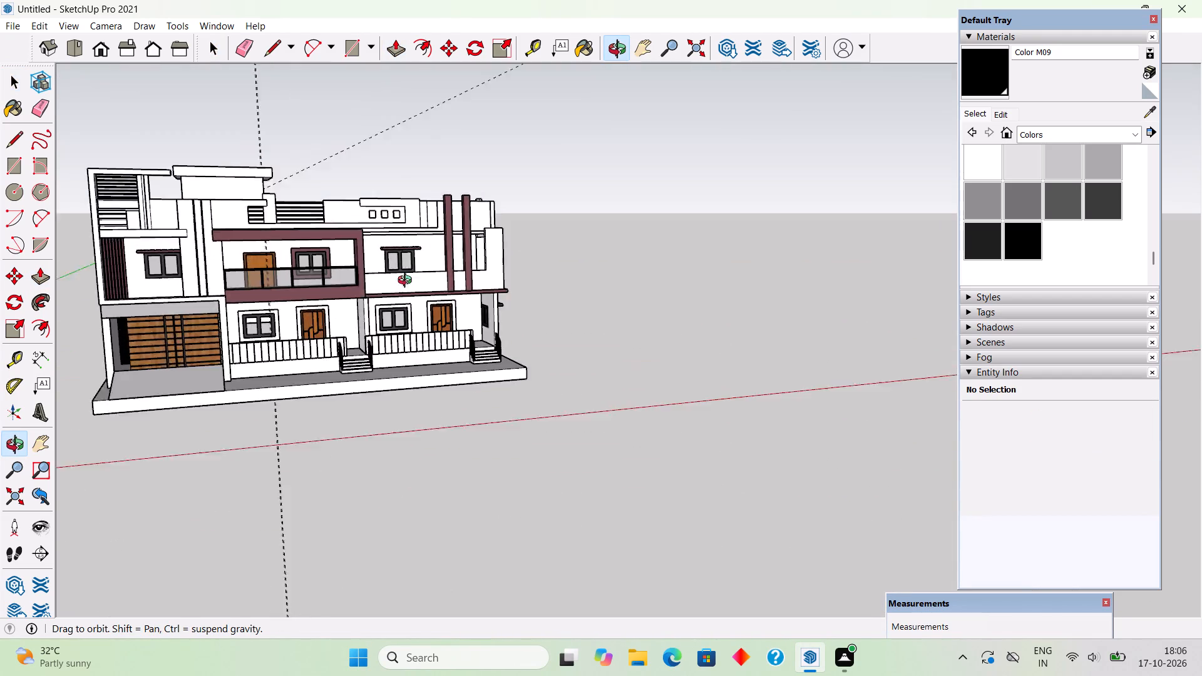
middle_click_drag(408, 282, 458, 279)
scroll(458, 279, "down", 5)
middle_click_drag(388, 269, 315, 288)
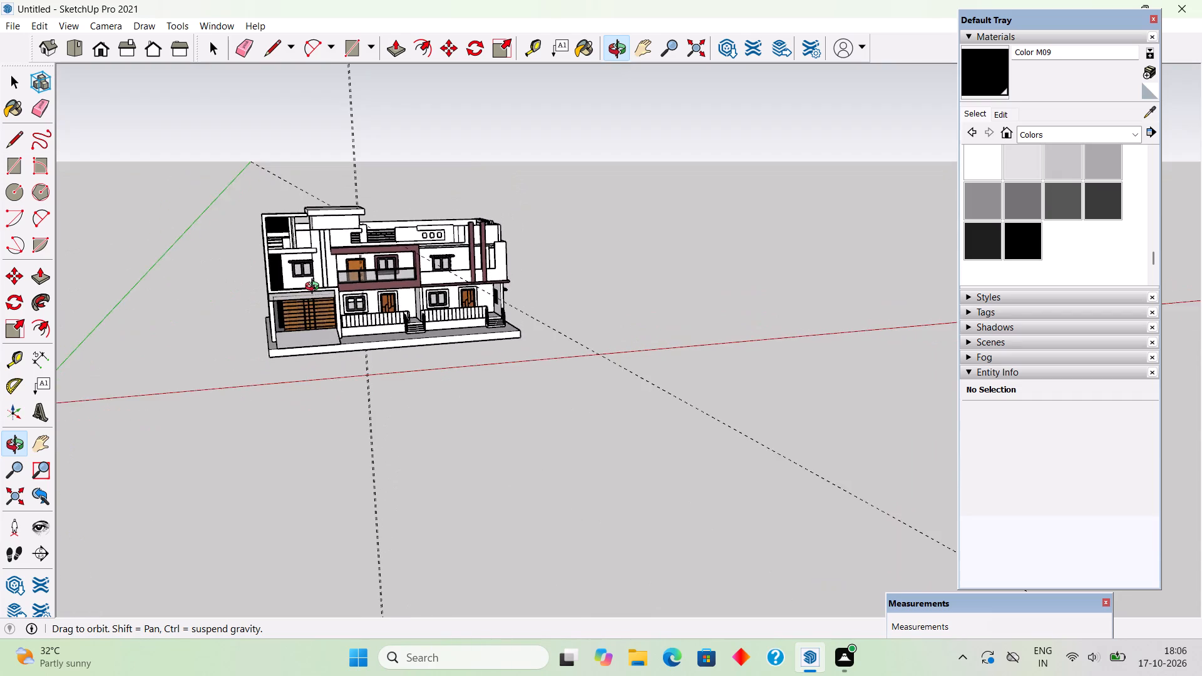
middle_click_drag(315, 288, 307, 282)
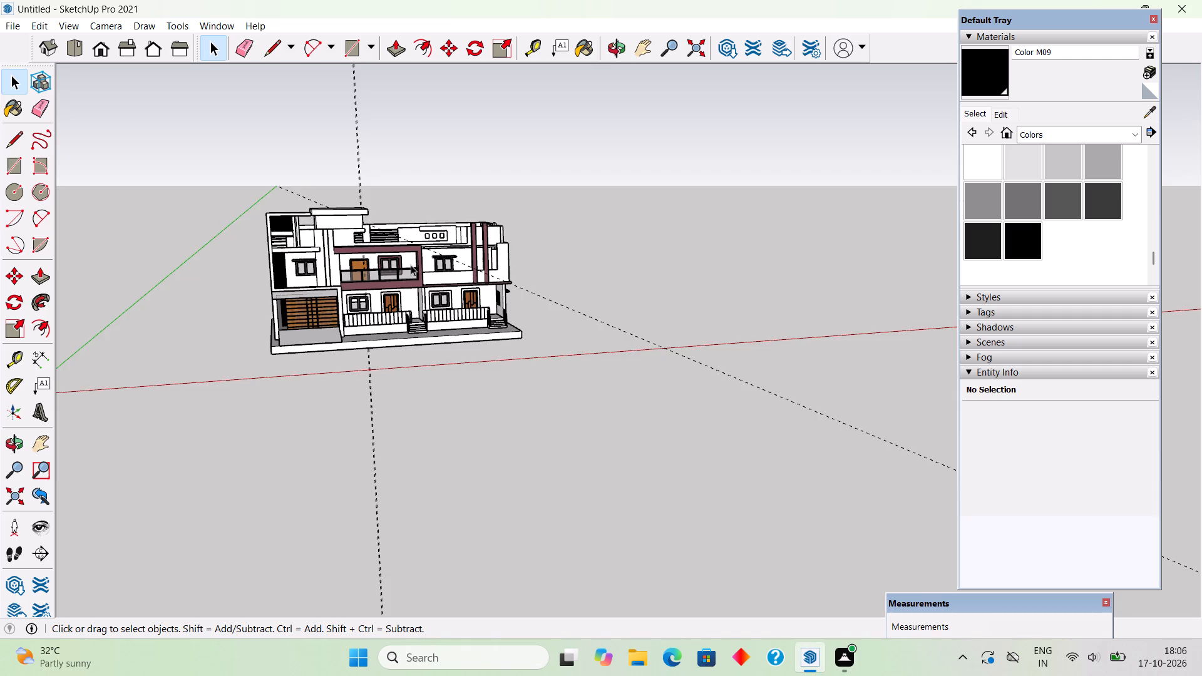
Draw a rectangle about 17' 11 3/4" by 2' 8" on the ground along the veranda wall, from the entrance steps to the garage-side pillar.
scroll(388, 279, "up", 6)
middle_click_drag(286, 397, 323, 379)
scroll(367, 379, "up", 4)
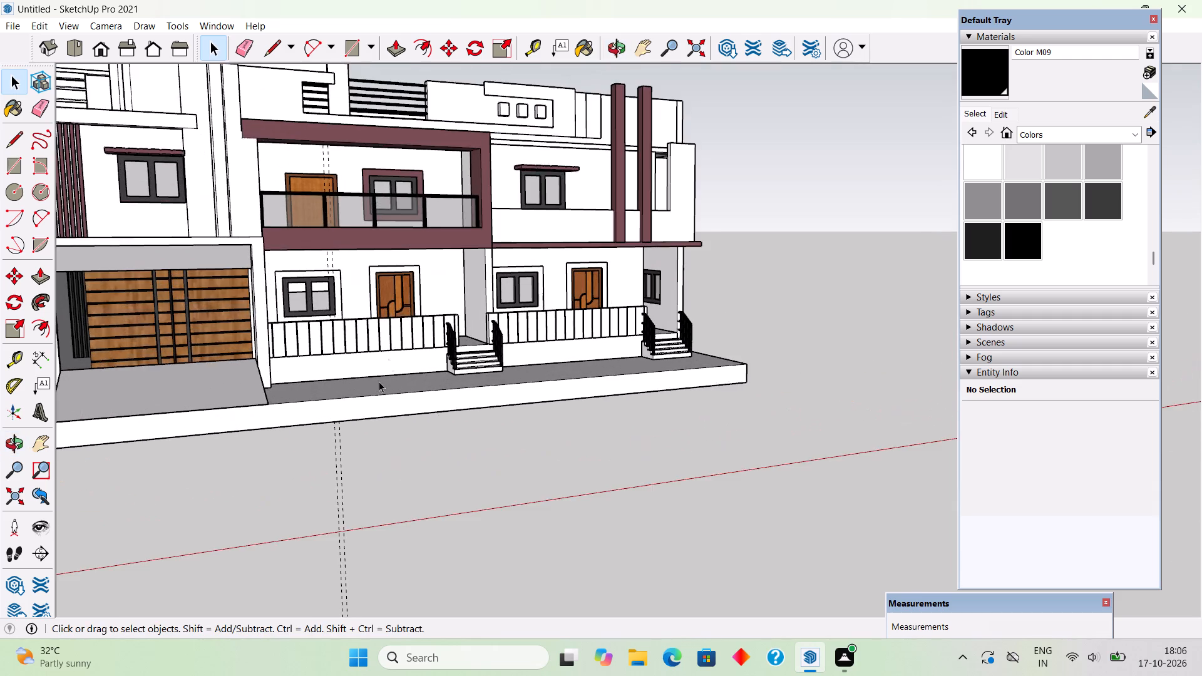
middle_click_drag(367, 356, 277, 434)
scroll(279, 443, "up", 4)
scroll(235, 267, "up", 4)
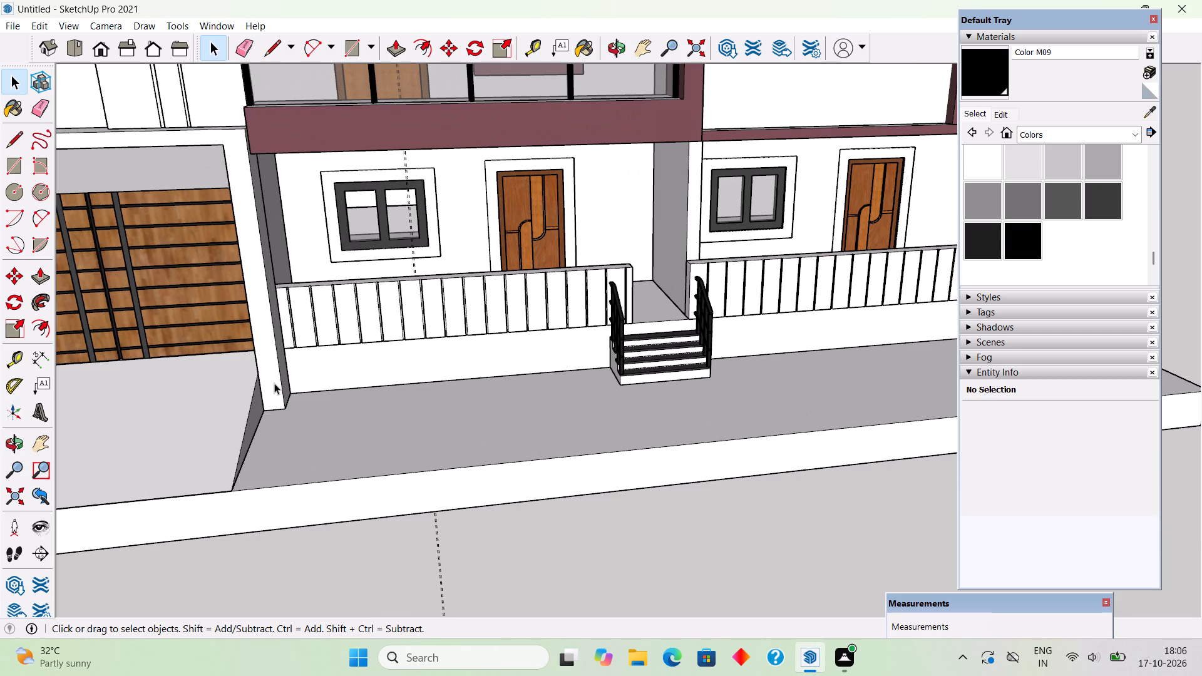
key("r")
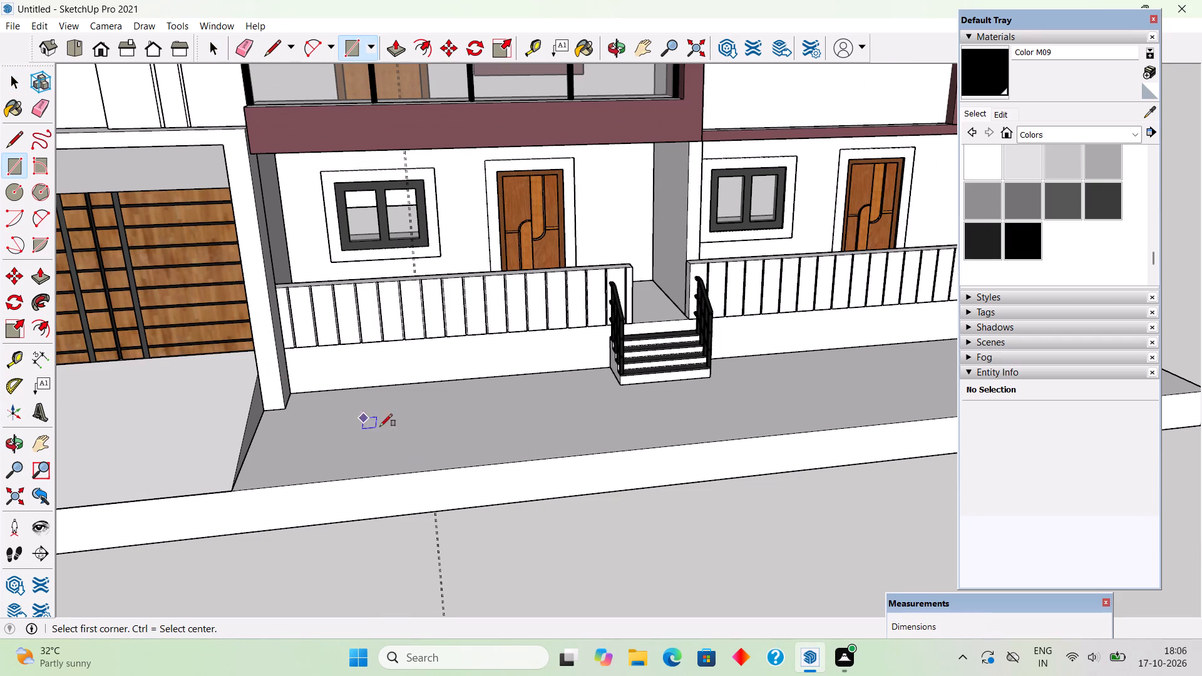
left_click(612, 367)
scroll(247, 434, "up", 11)
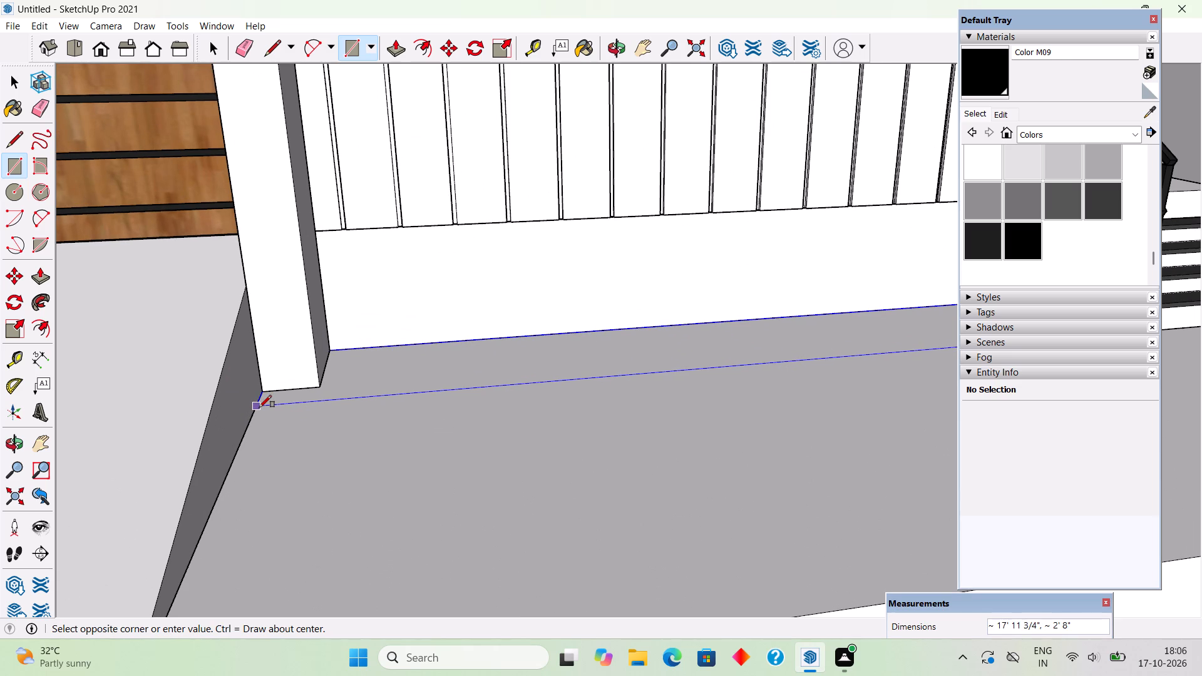
left_click(259, 407)
Extrude the ground strip between the garage-side pillar and the entrance steps with Push/Pull.
key("p")
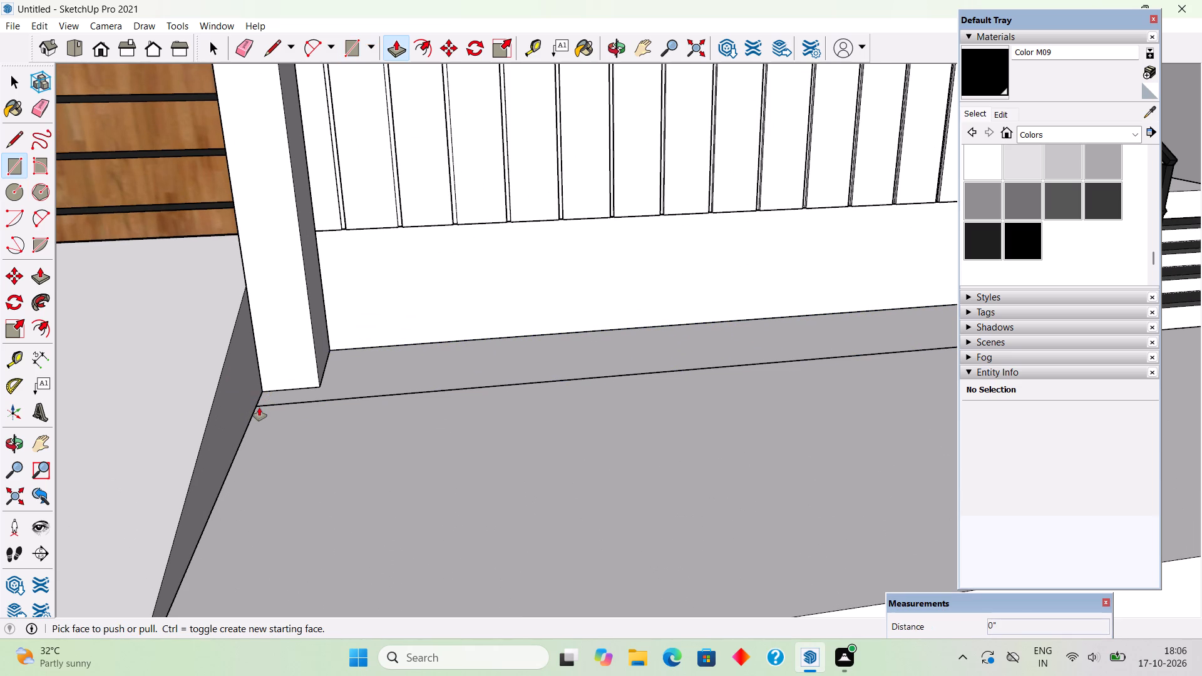
Raise the ground strip between the garage-side pillar and the entrance steps by about 1' 2".
left_click(644, 351)
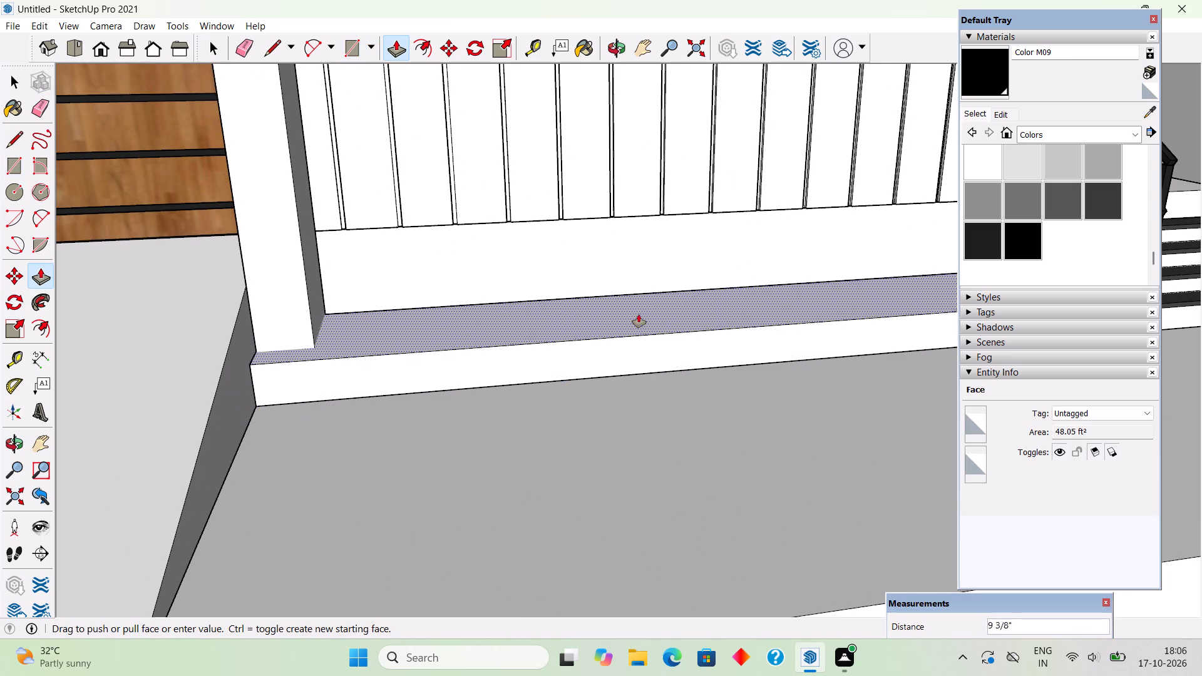
left_click(633, 297)
middle_click_drag(635, 314, 628, 454)
scroll(628, 454, "down", 4)
key("space")
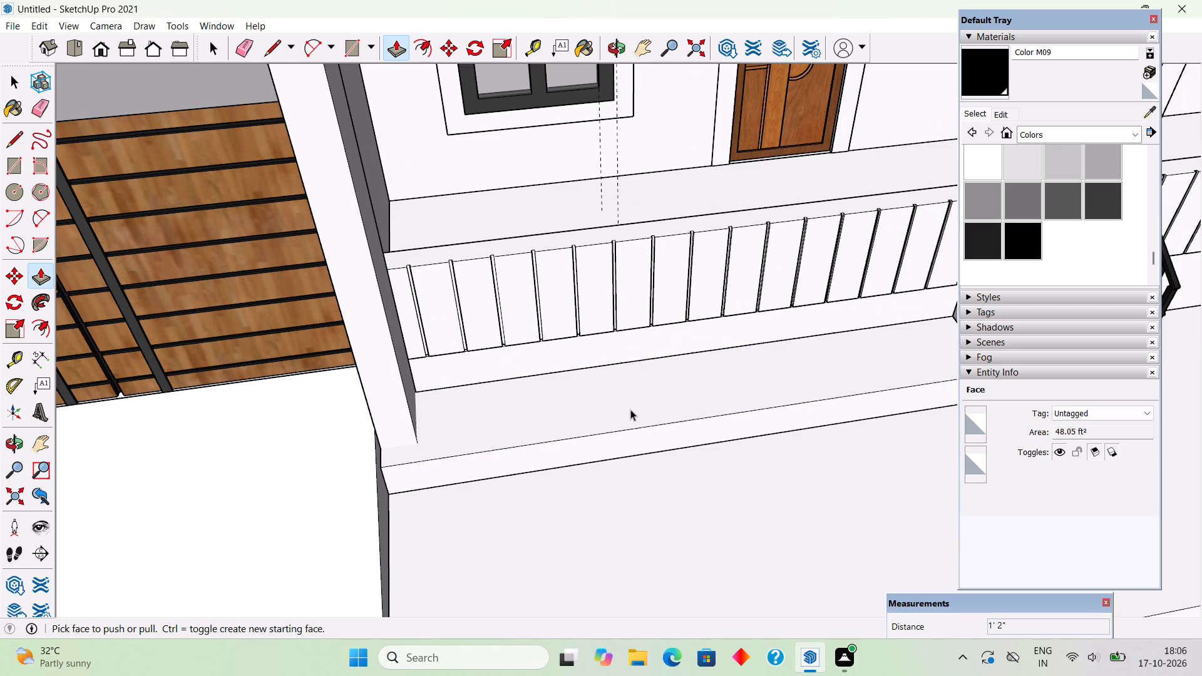
Offset the raised strip's top outline inward by about 5 5/16" and push the inner face down about 3 7/16" to form a recess.
type("f")
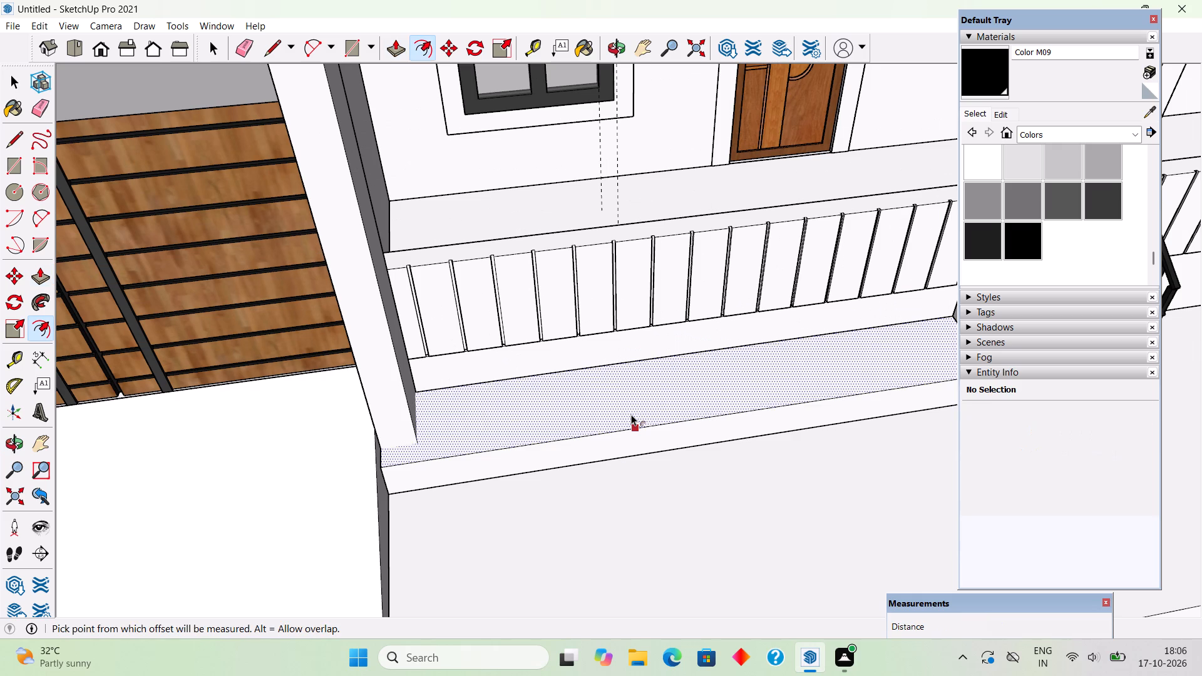
left_click(631, 414)
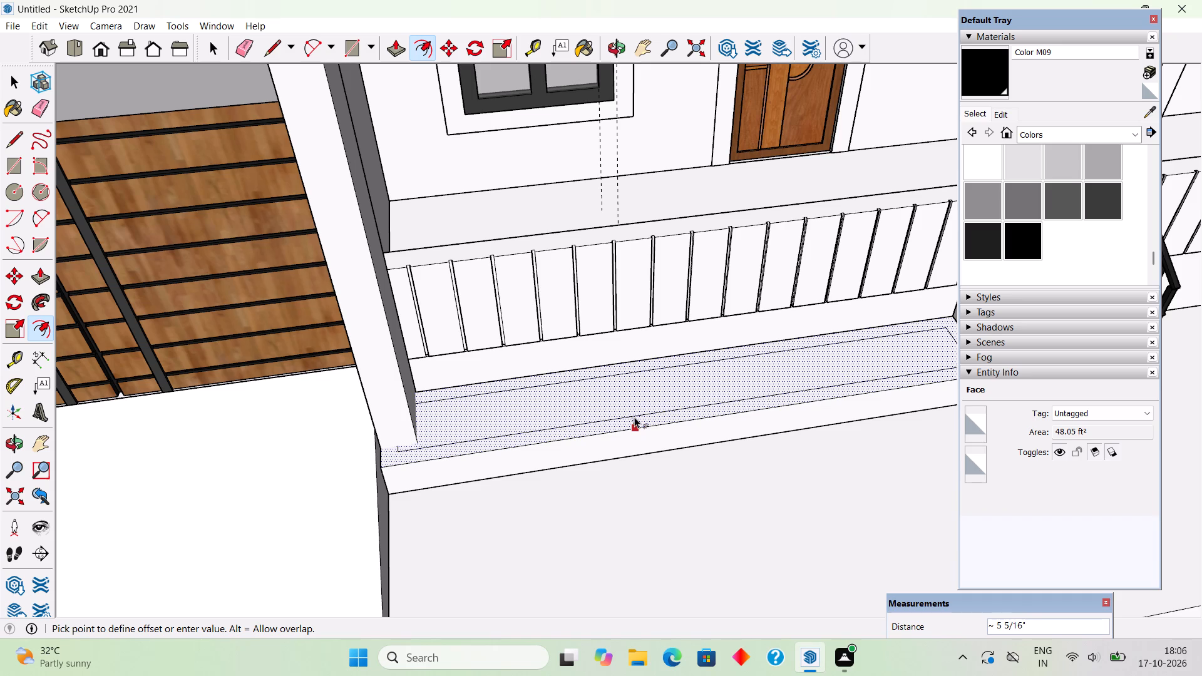
left_click(634, 417)
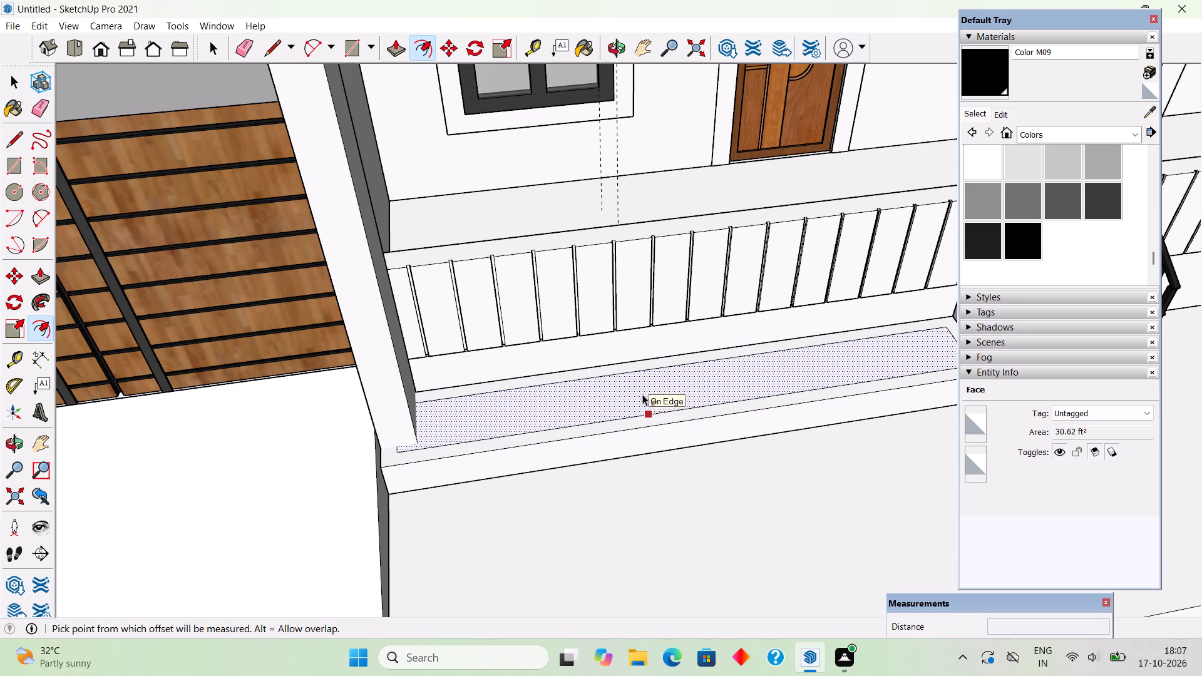
key("p")
left_click(642, 394)
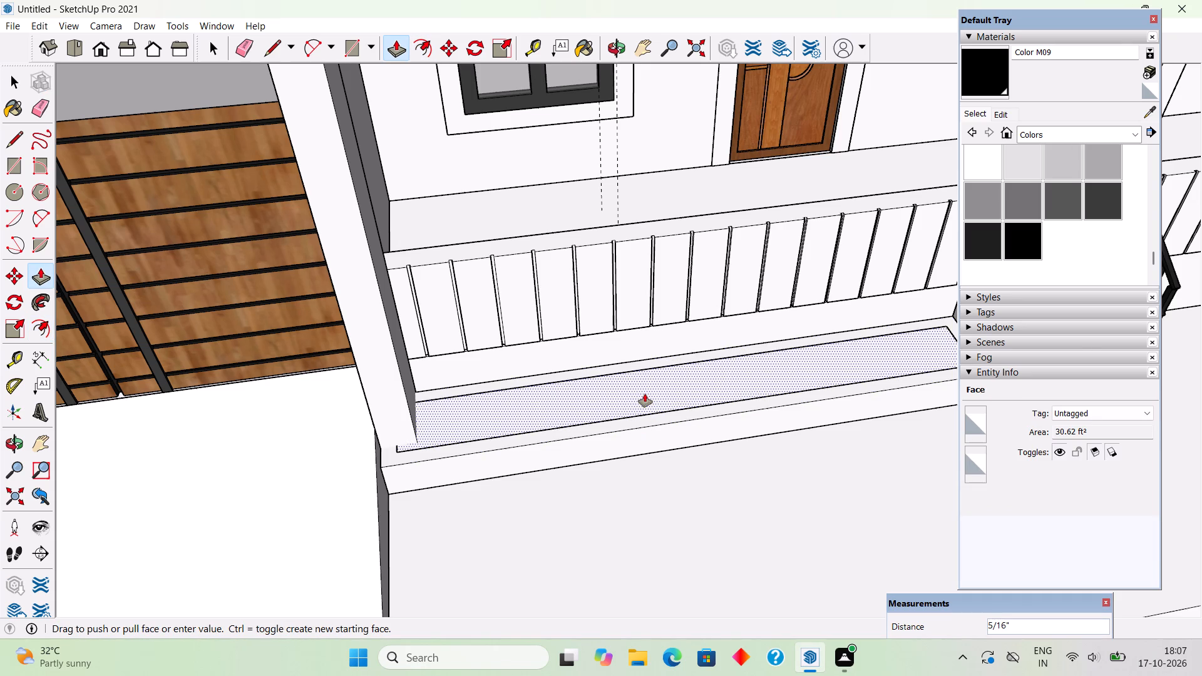
left_click(647, 401)
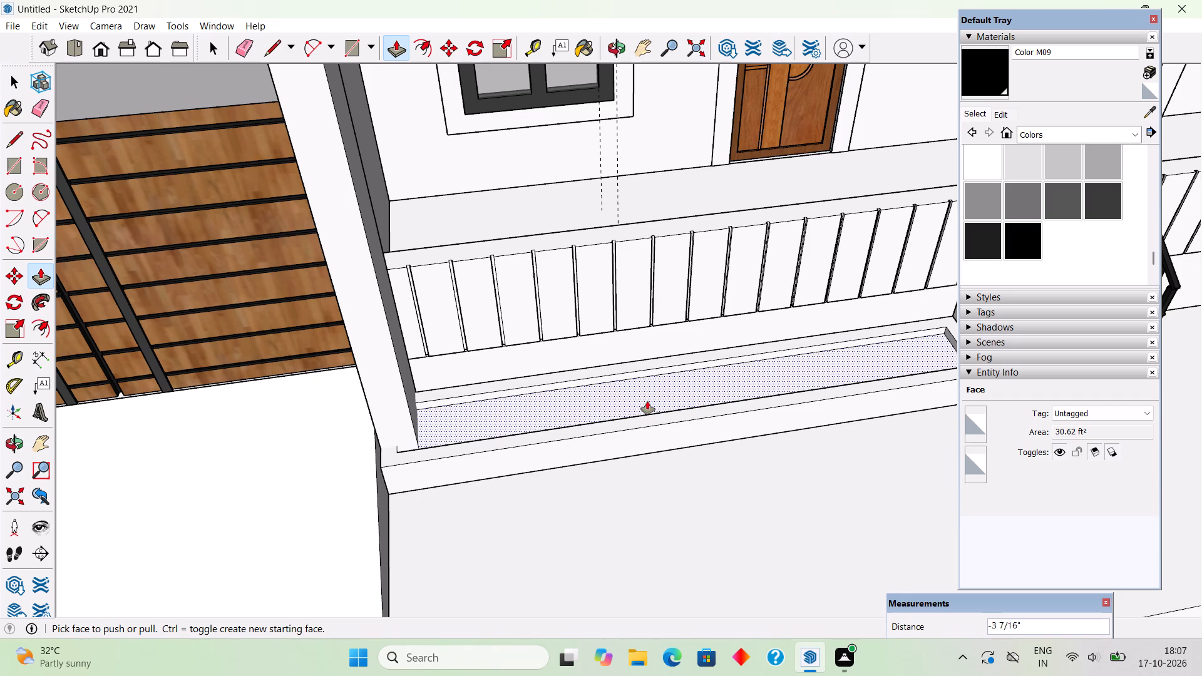
Make a group of the whole recessed strip beside the garage-side pillar.
key("space")
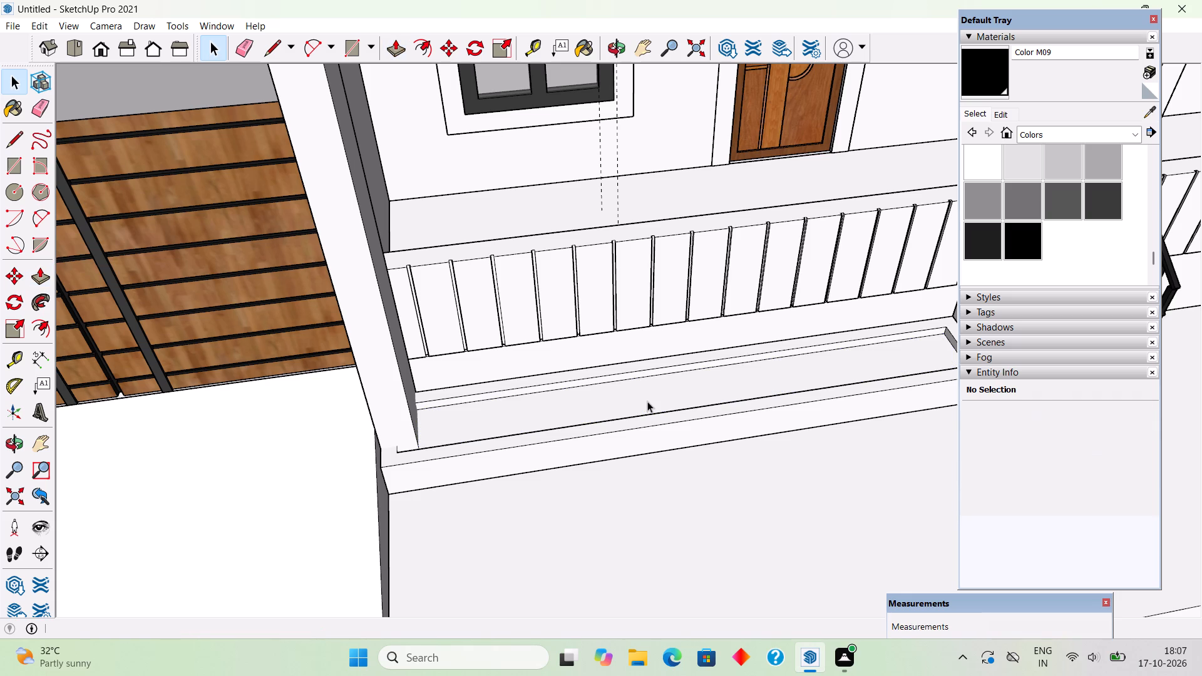
triple_click(647, 421)
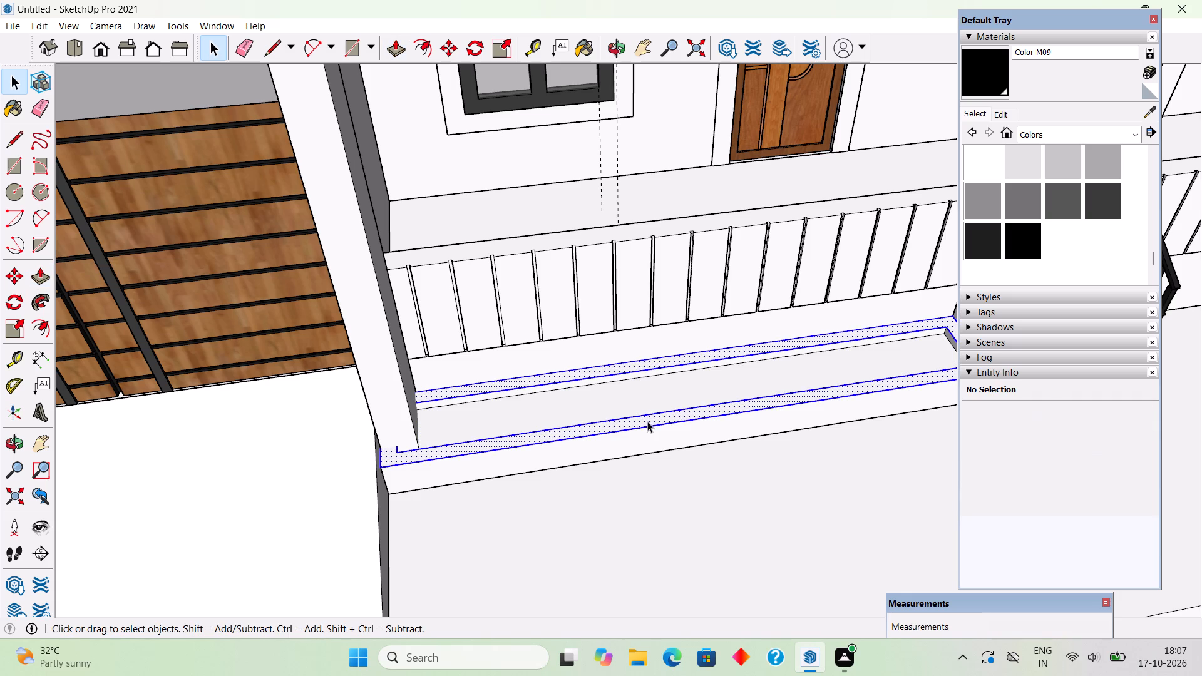
right_click(647, 421)
left_click(679, 314)
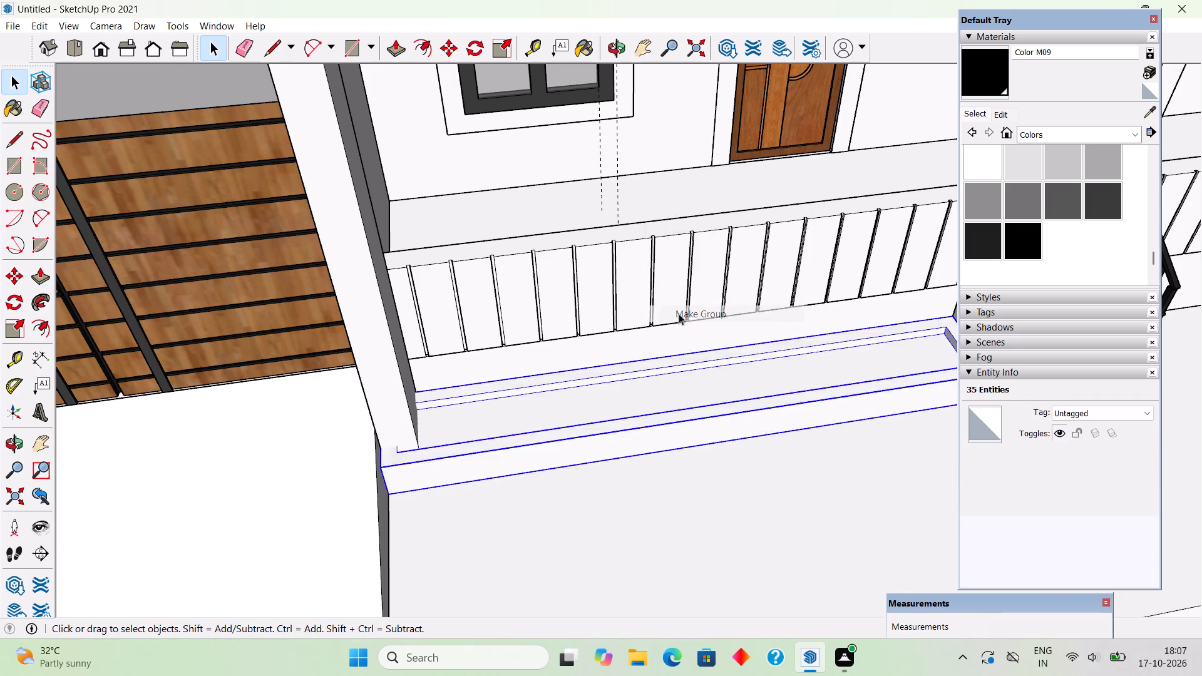
scroll(679, 314, "down", 9)
middle_click_drag(652, 403, 575, 290)
left_click(724, 566)
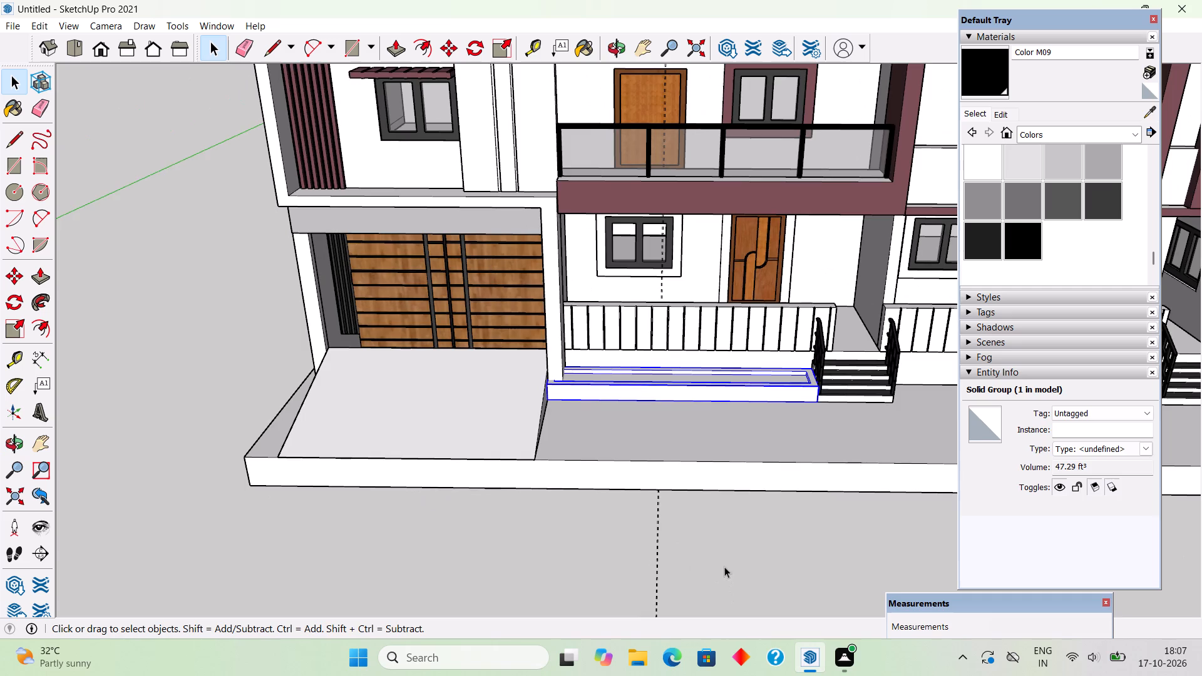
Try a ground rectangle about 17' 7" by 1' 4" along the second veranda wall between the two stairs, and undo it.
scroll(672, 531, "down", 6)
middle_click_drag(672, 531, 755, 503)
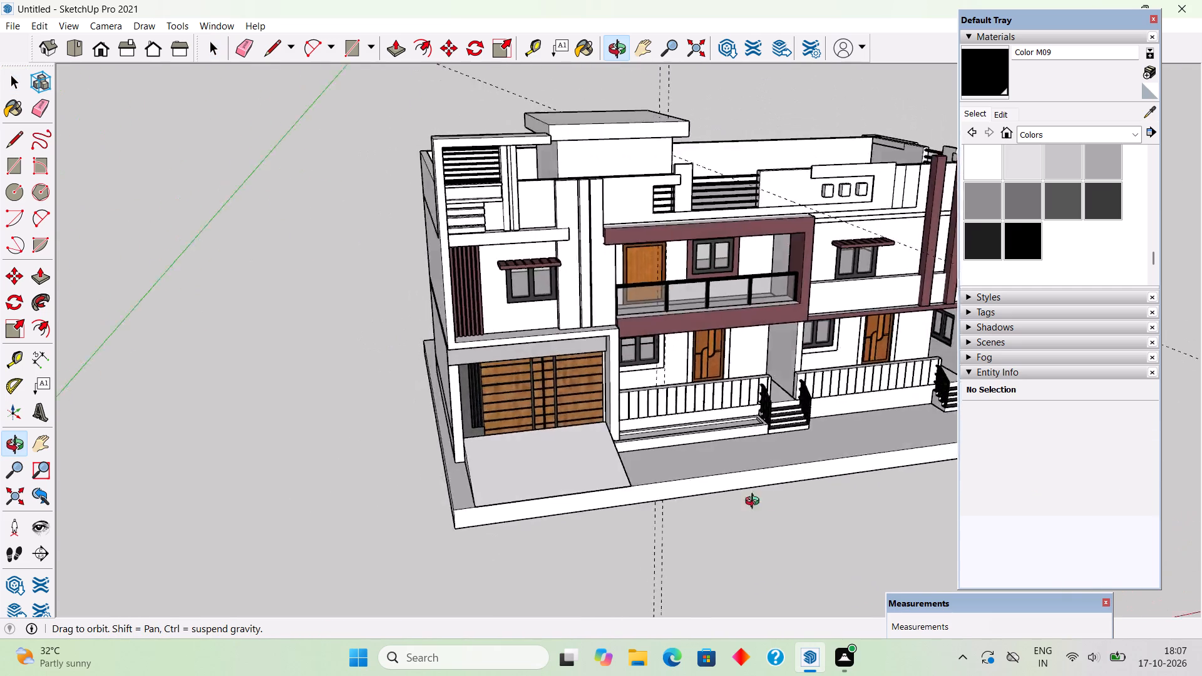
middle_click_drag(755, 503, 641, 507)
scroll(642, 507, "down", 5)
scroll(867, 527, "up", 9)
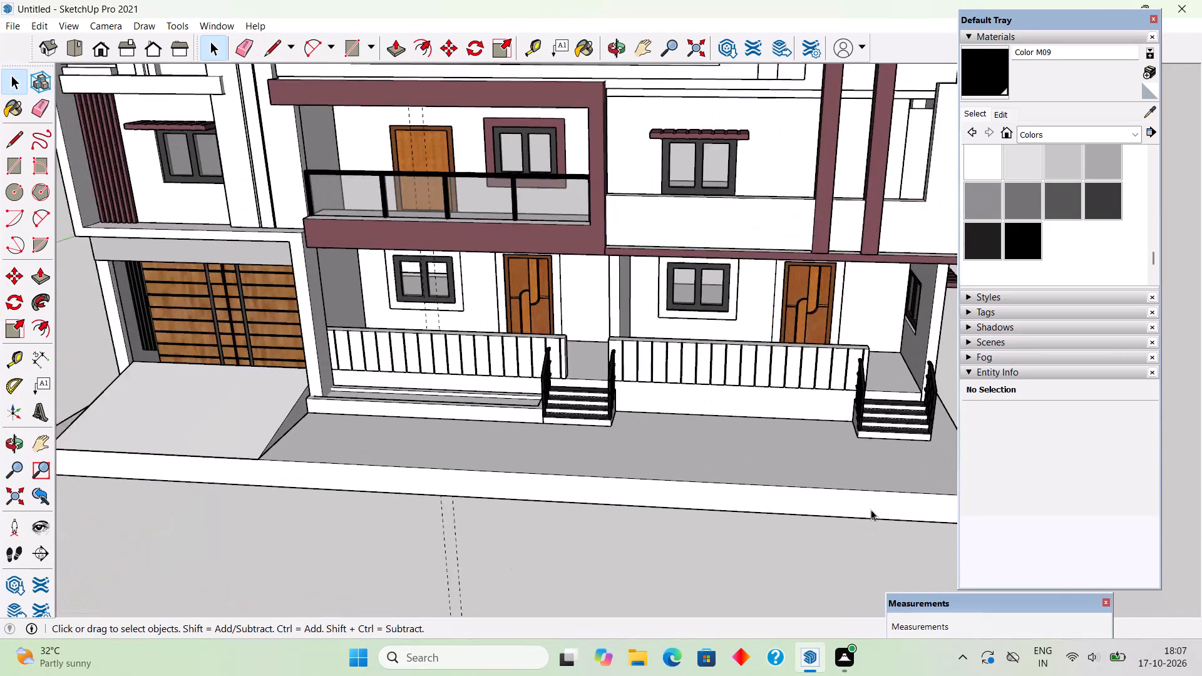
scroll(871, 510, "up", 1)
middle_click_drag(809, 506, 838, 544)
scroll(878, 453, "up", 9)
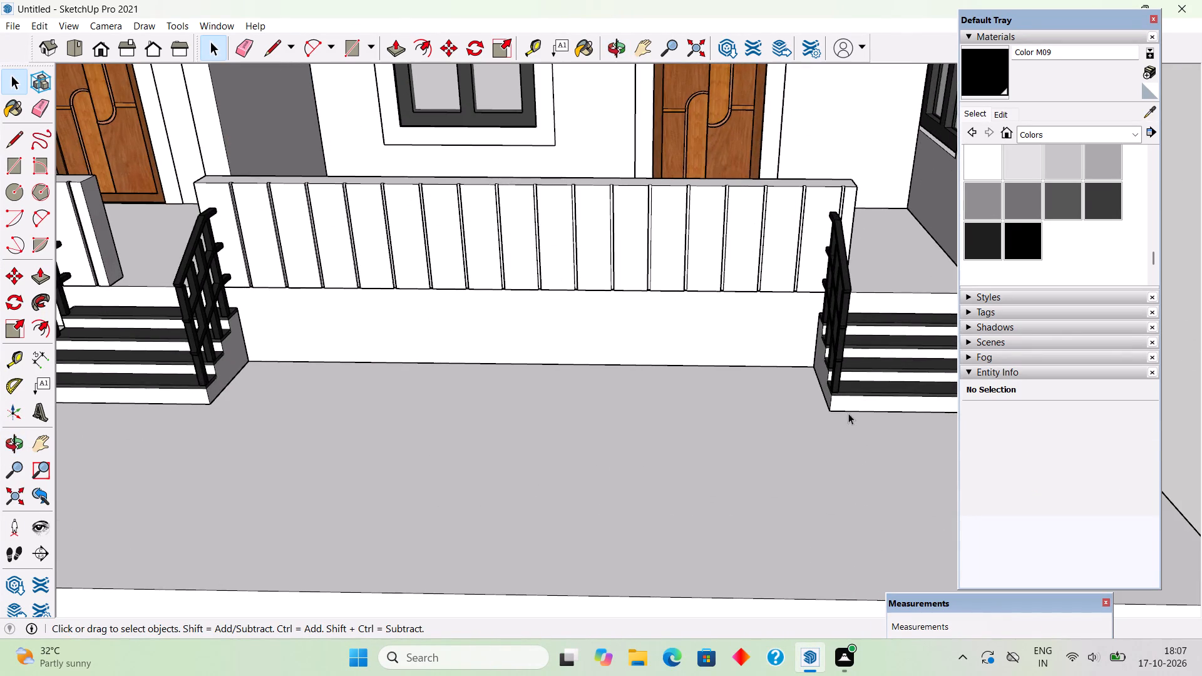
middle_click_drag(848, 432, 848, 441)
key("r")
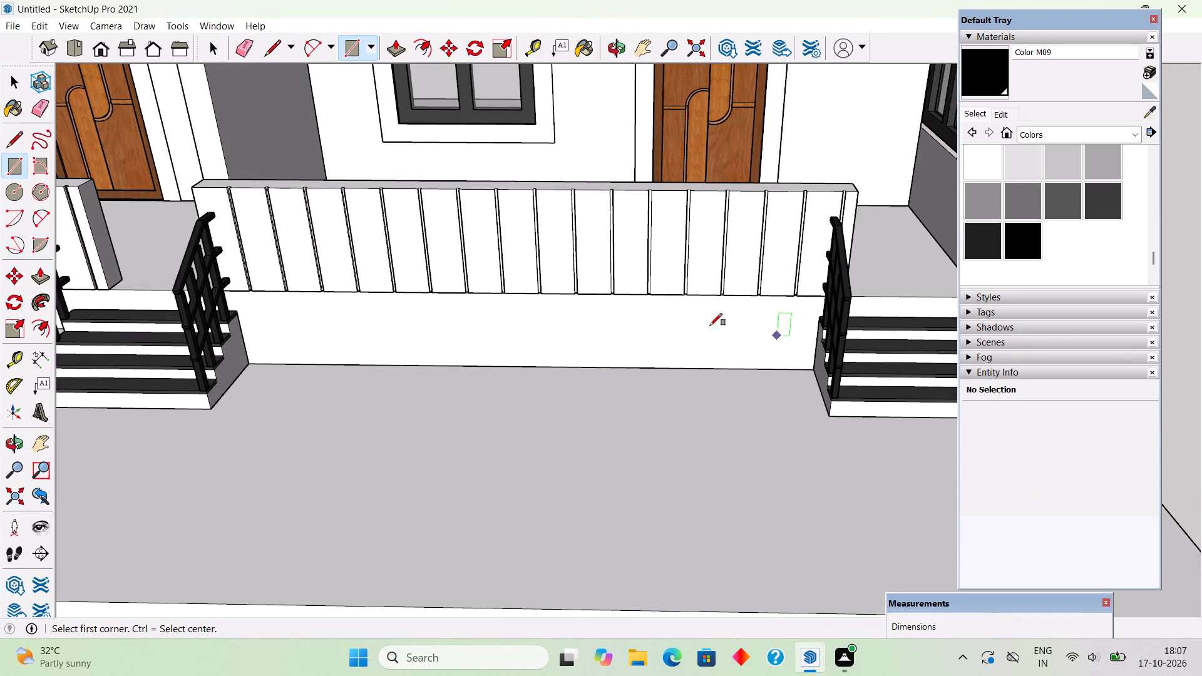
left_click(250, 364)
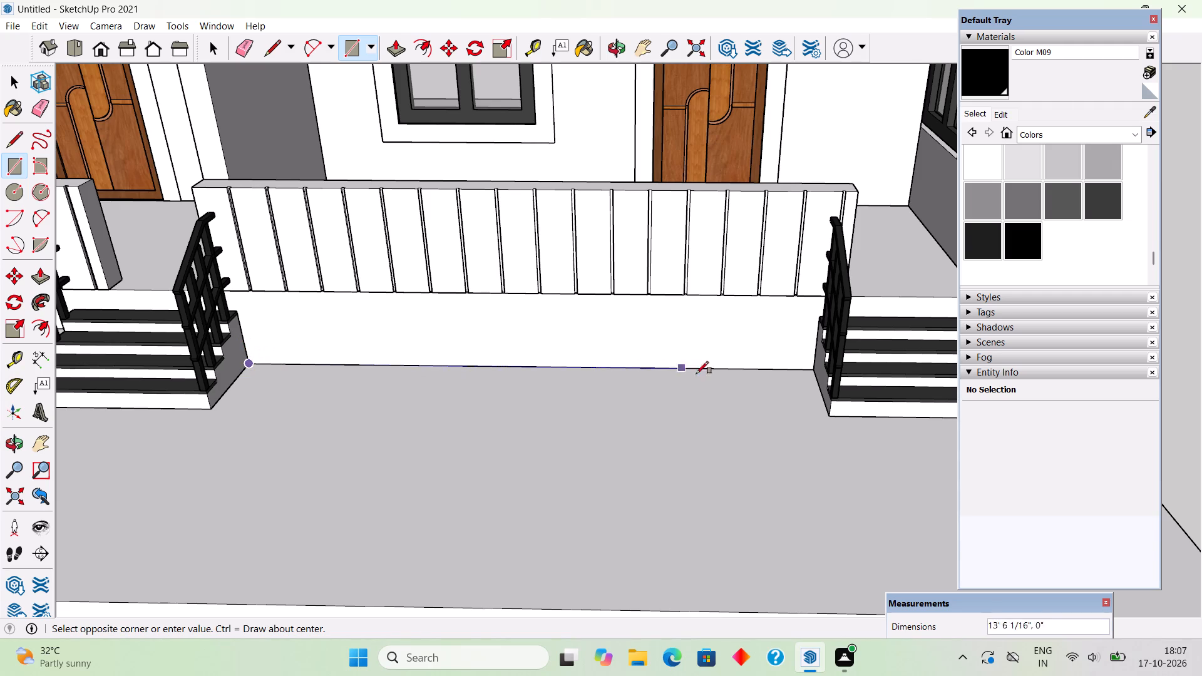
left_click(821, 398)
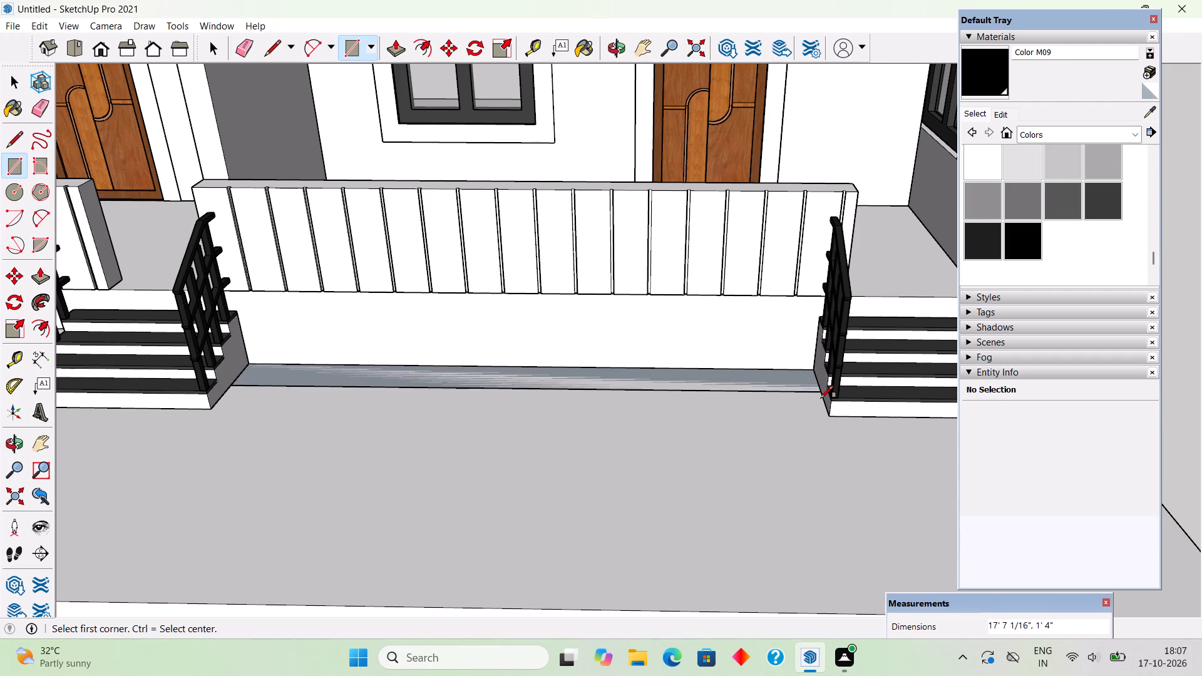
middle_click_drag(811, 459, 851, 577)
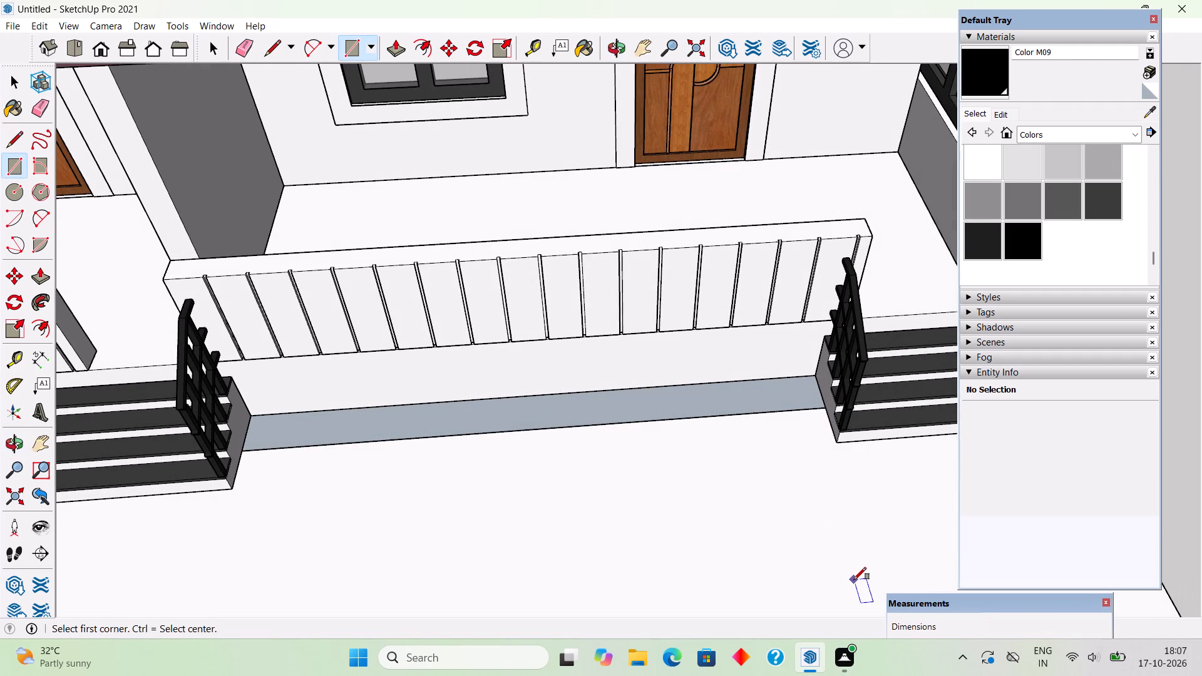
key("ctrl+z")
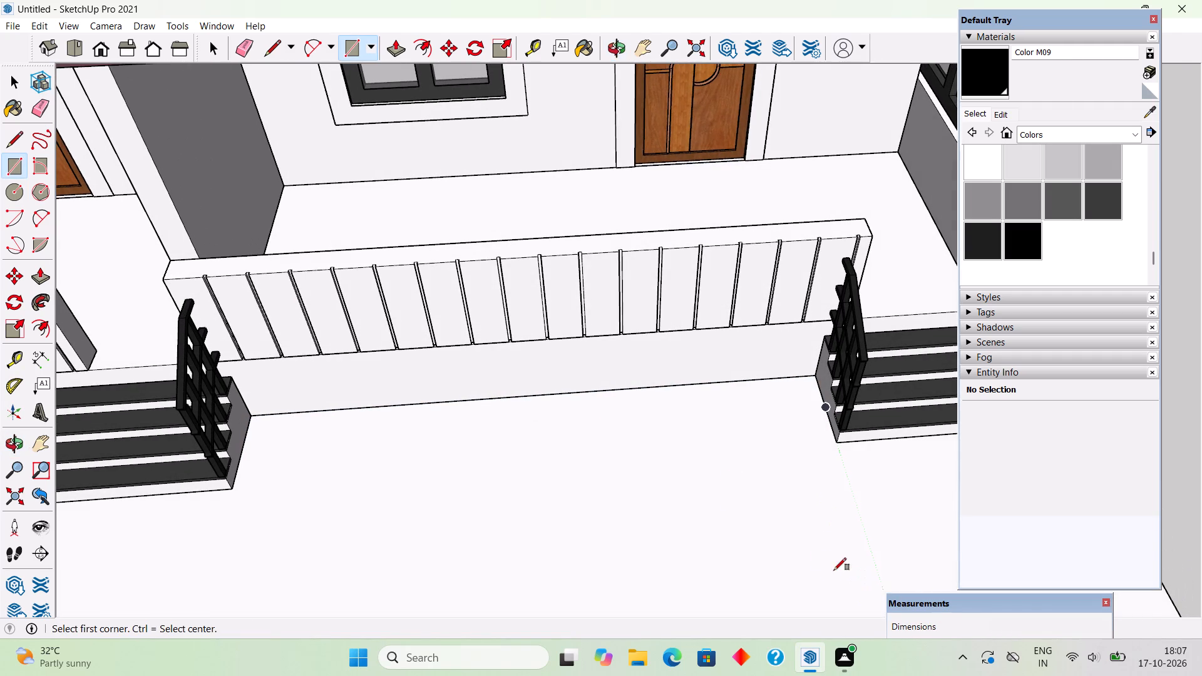
Draw a rectangle about 17' 7" by 2' 2" on the ground between the two stairs and extrude it up about 1' 3 9/16".
left_click(257, 411)
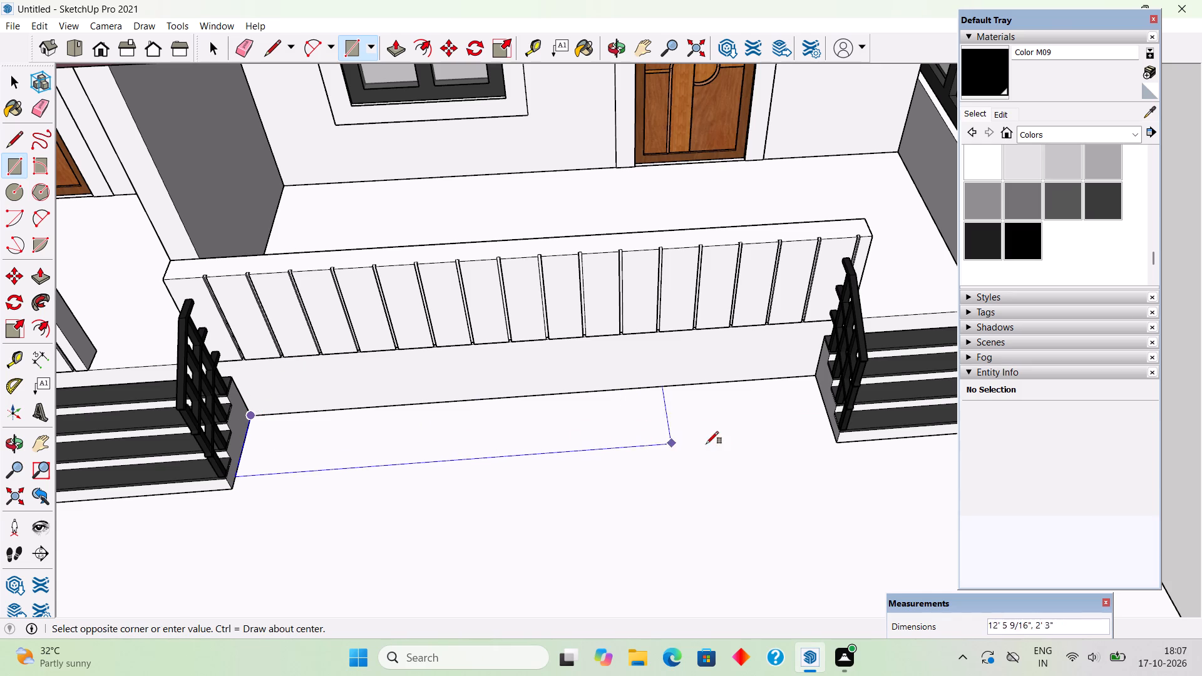
scroll(831, 434, "up", 4)
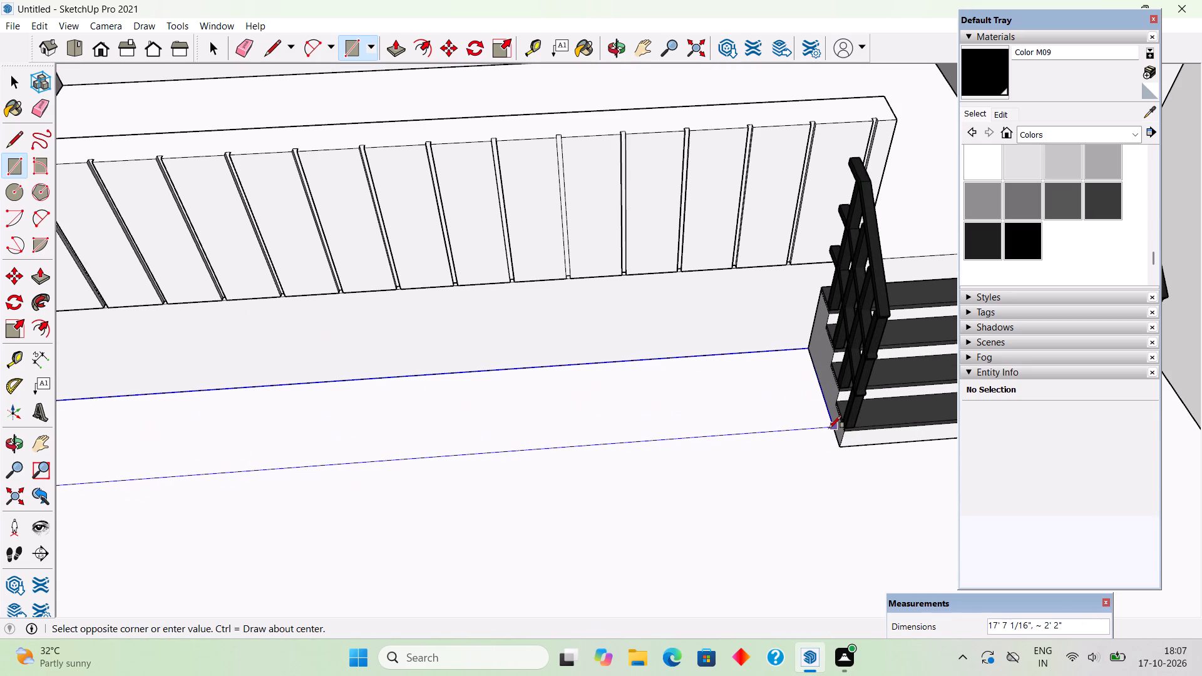
left_click(829, 428)
key("p")
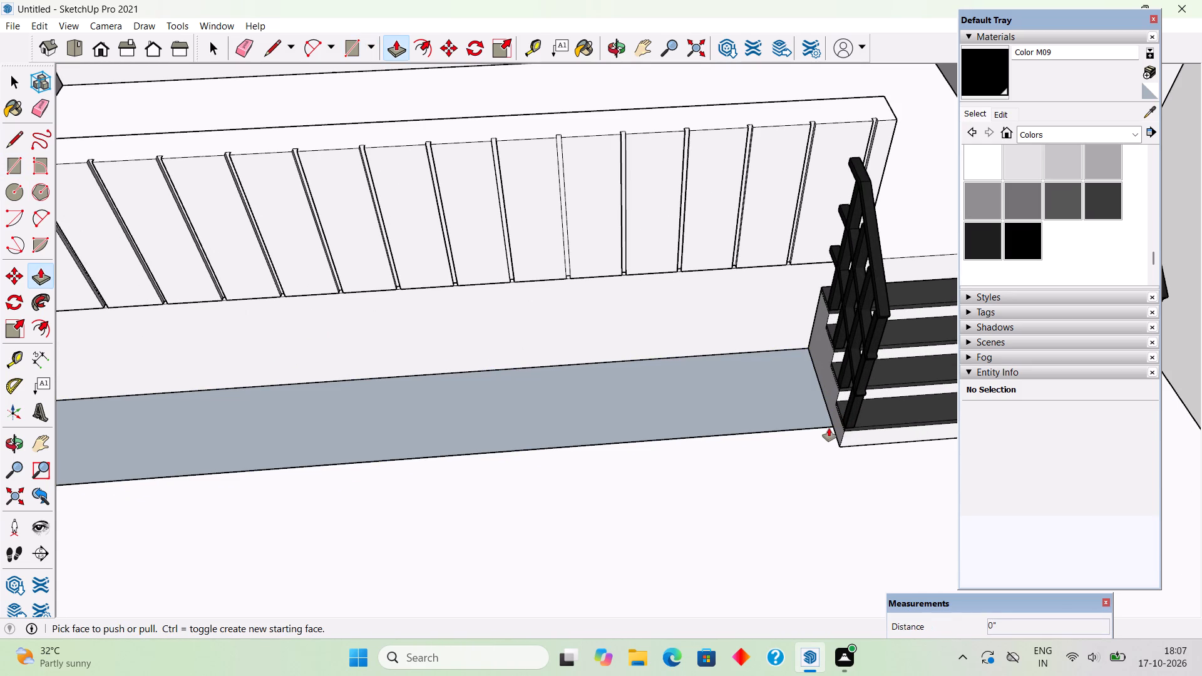
left_click(730, 394)
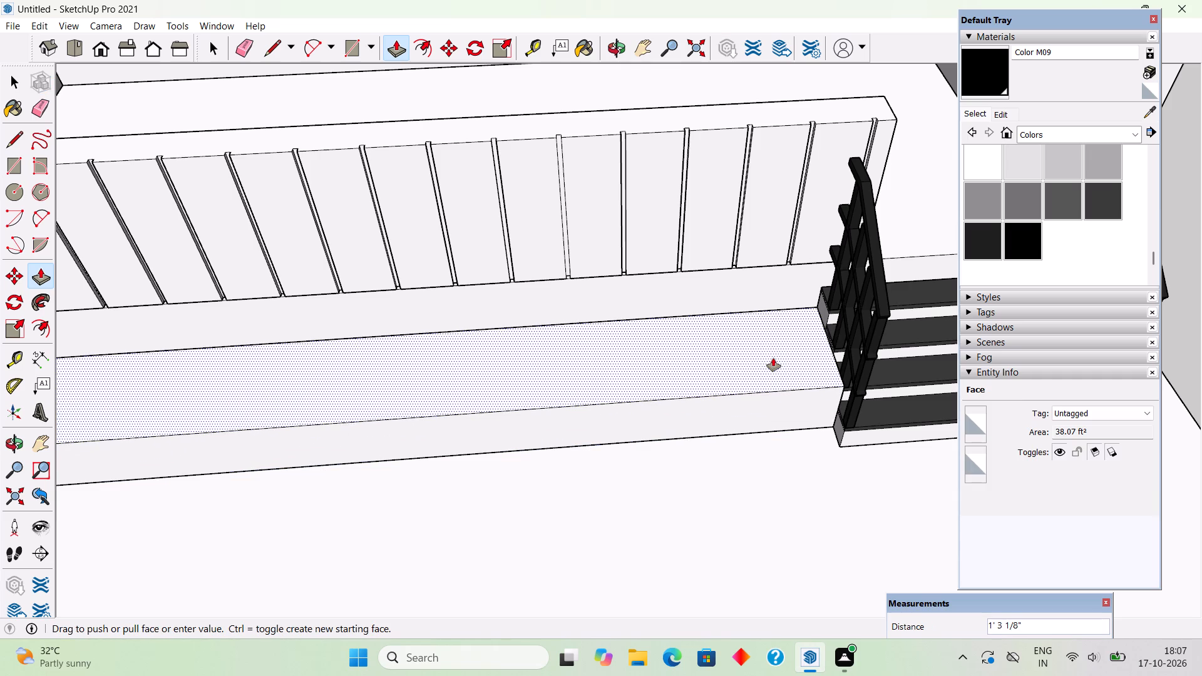
left_click(773, 358)
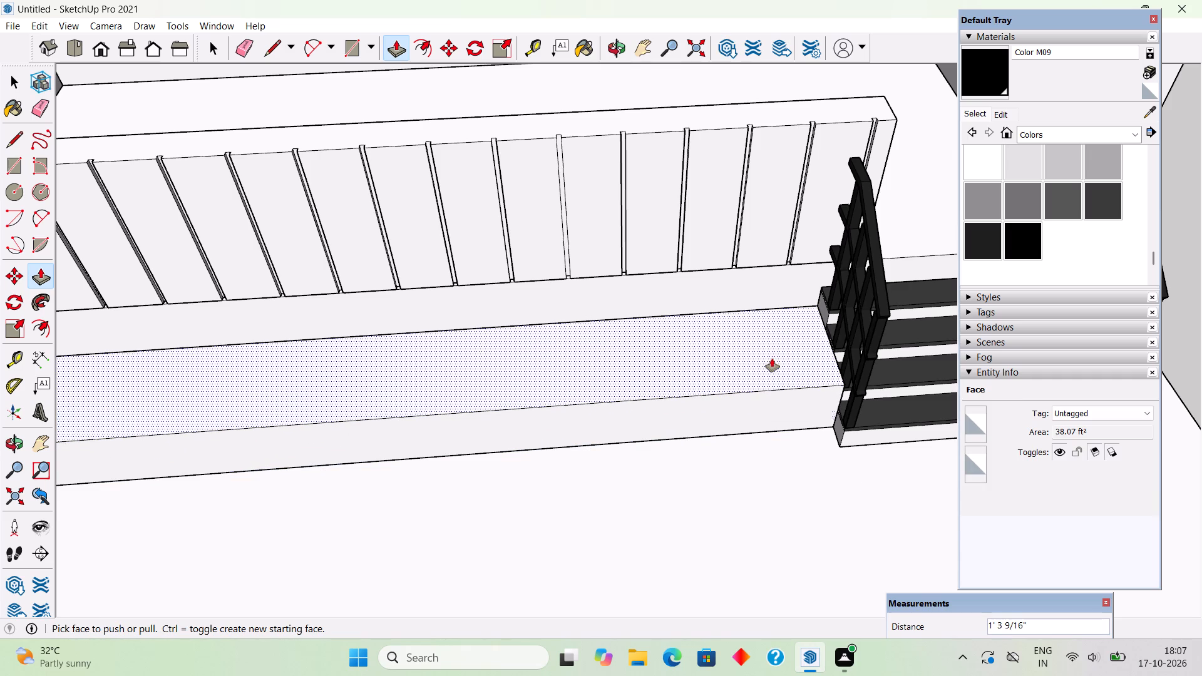
scroll(853, 479, "down", 3)
key("space")
Offset the second strip's top outline inward by about 6 1/4" and push the inner face down about 1 7/16" to form a recess.
type("f")
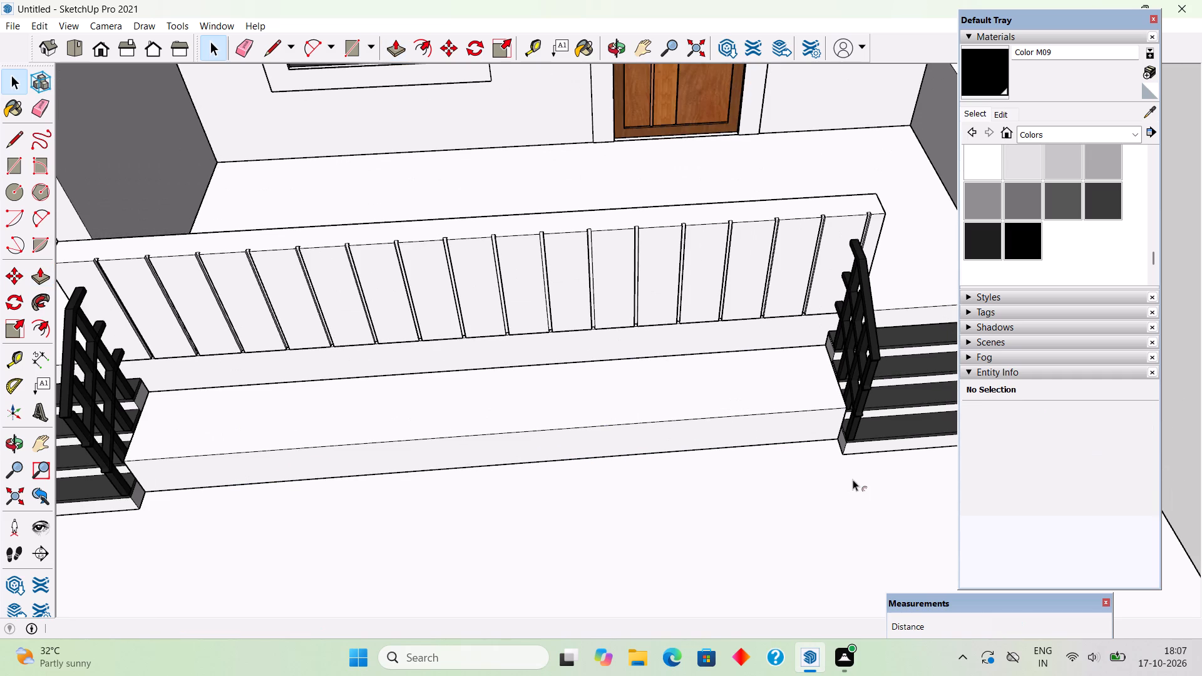
left_click(722, 408)
left_click(722, 401)
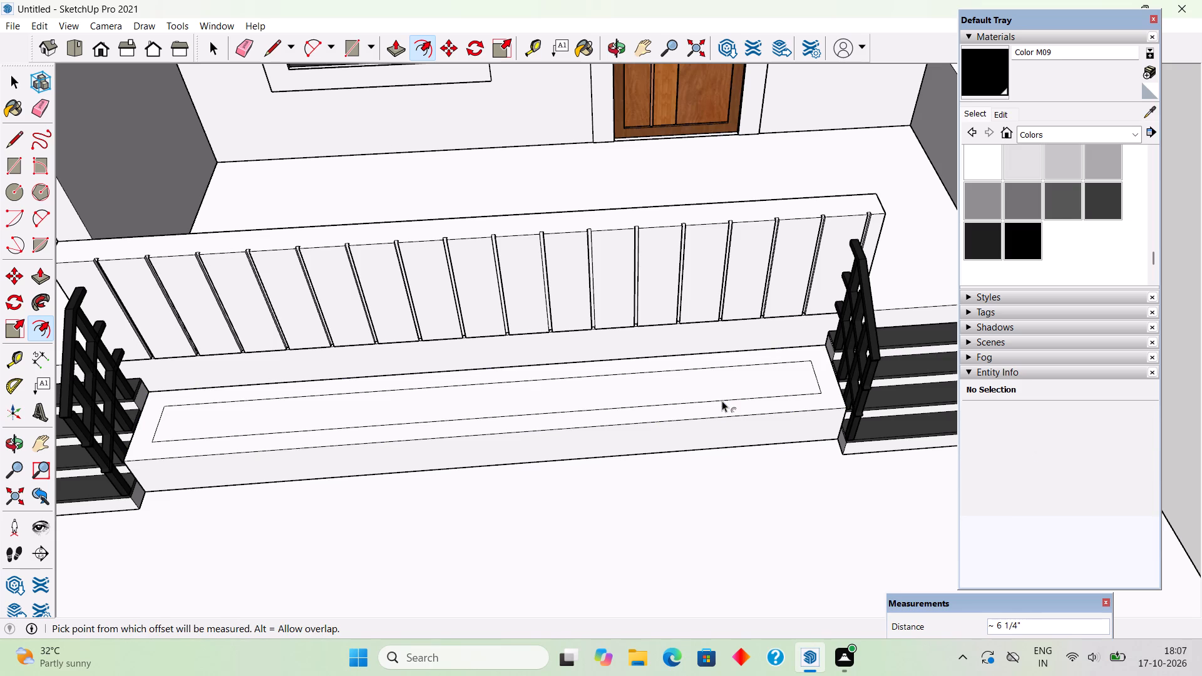
key("p")
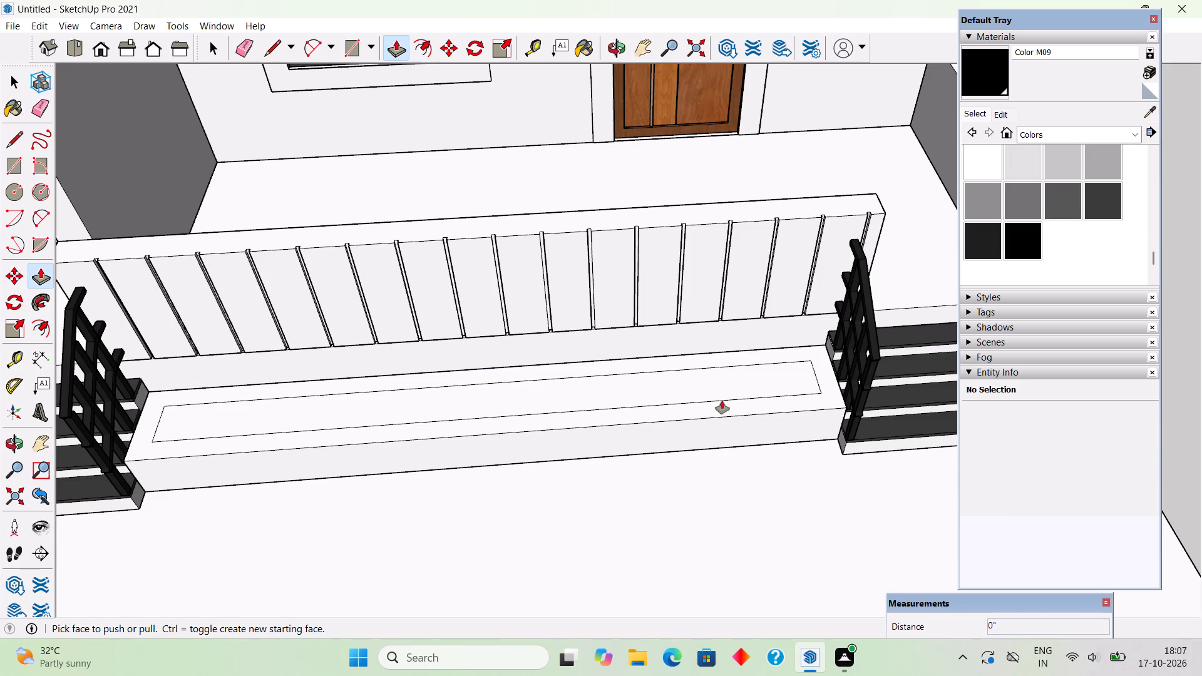
left_click(726, 382)
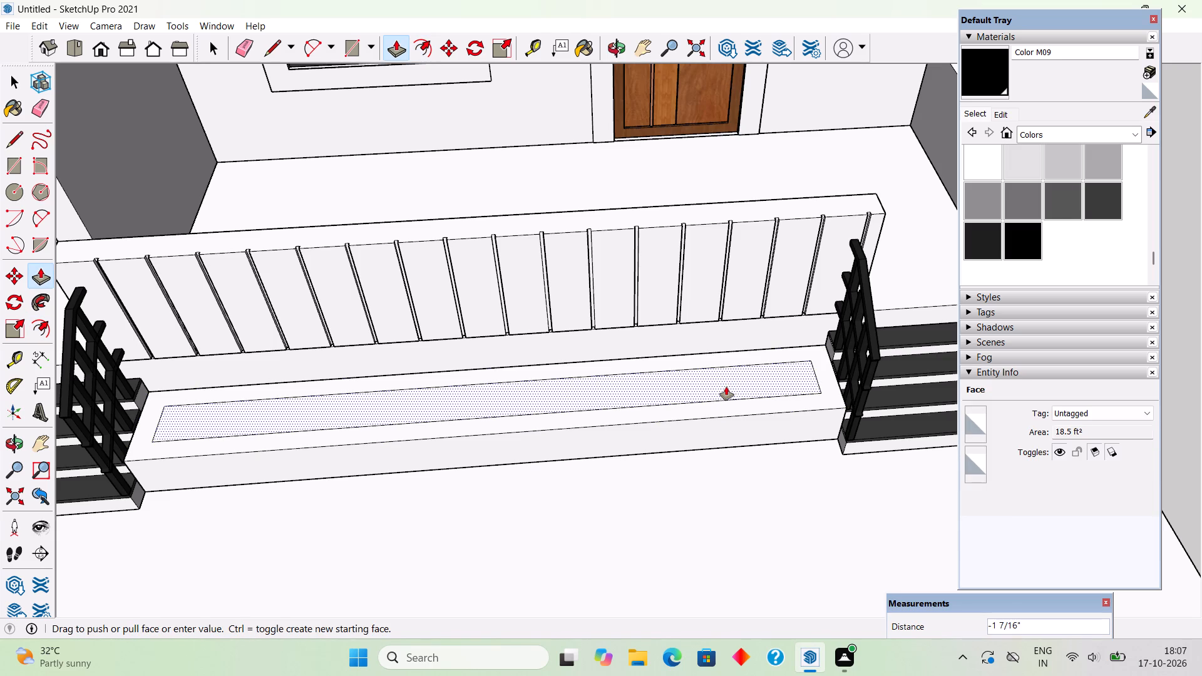
left_click(726, 387)
Make a group of the whole recessed strip between the two stairs.
key("space")
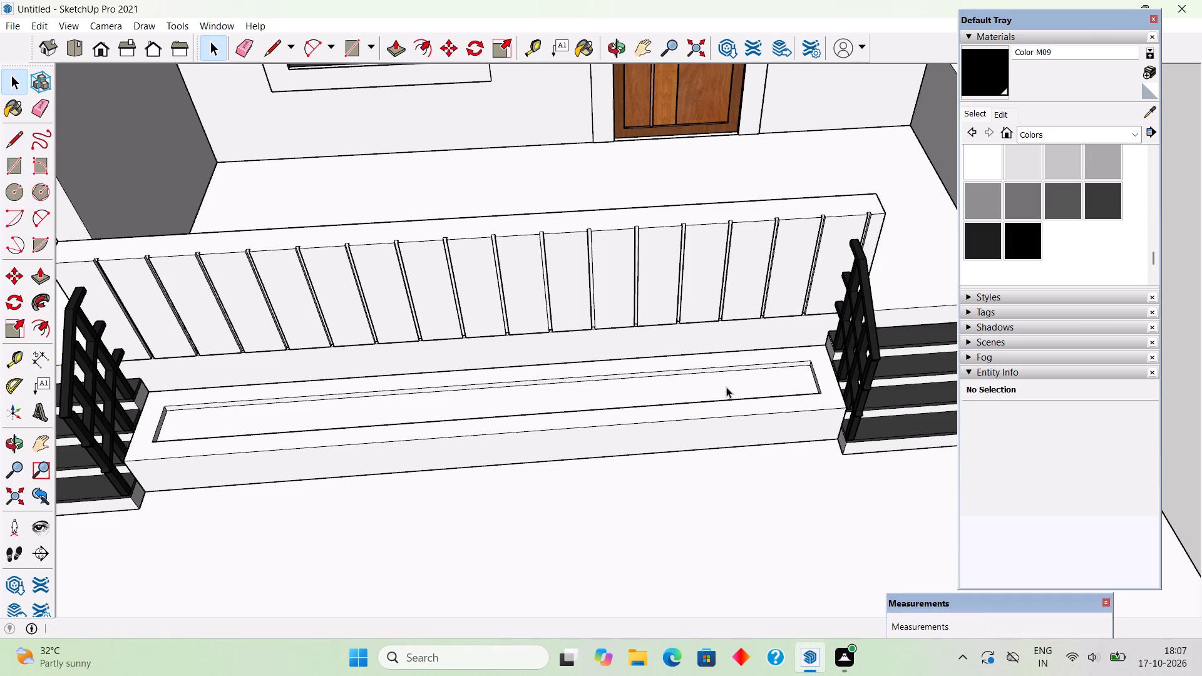
triple_click(707, 402)
right_click(707, 402)
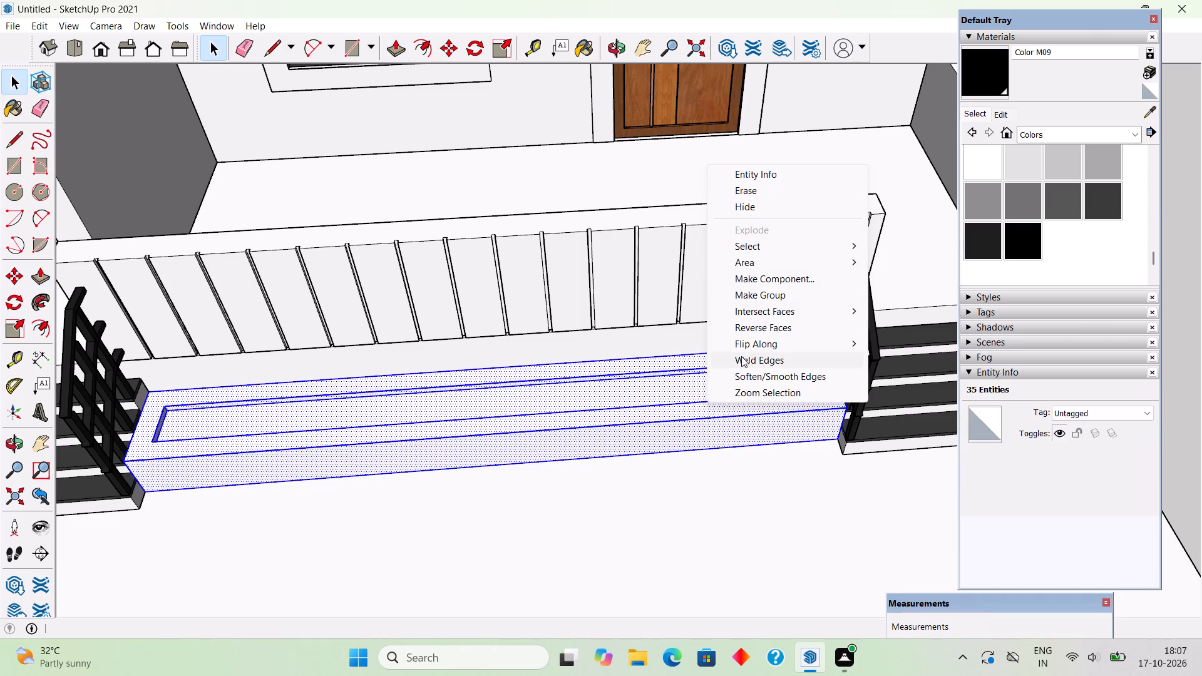
left_click(756, 293)
scroll(756, 293, "down", 15)
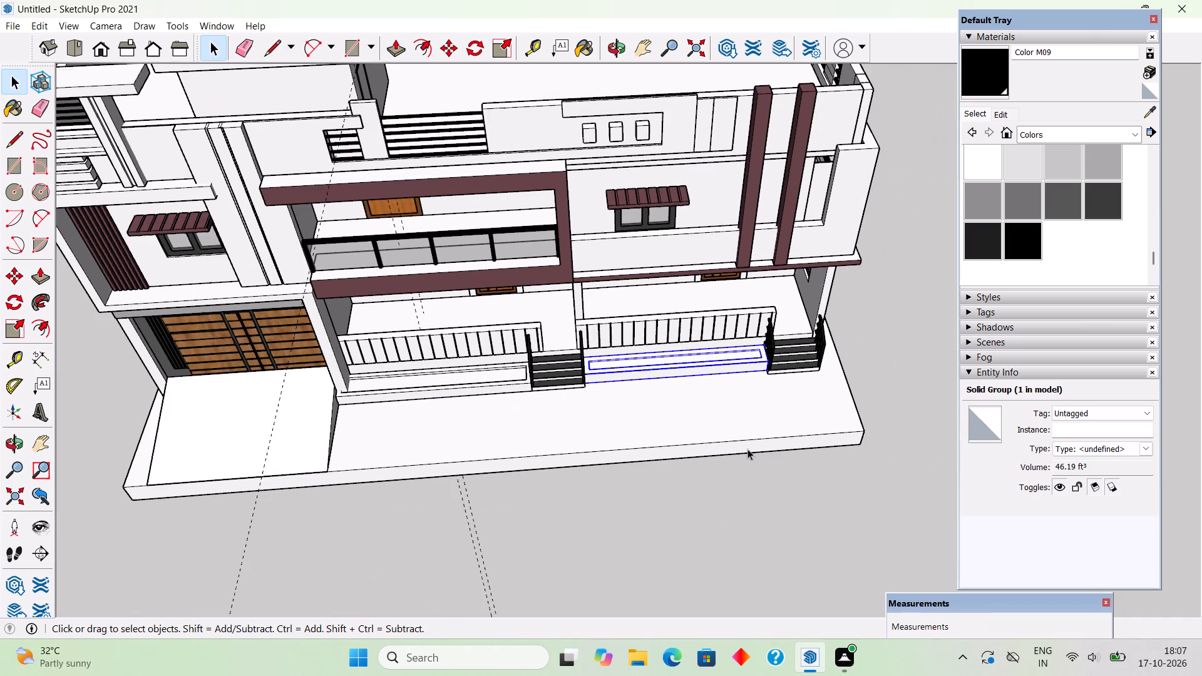
left_click(753, 487)
Examine the whole front facade, including the balcony, parapet and upper floor on the side away from the garage.
middle_click_drag(709, 408, 788, 296)
scroll(654, 346, "down", 3)
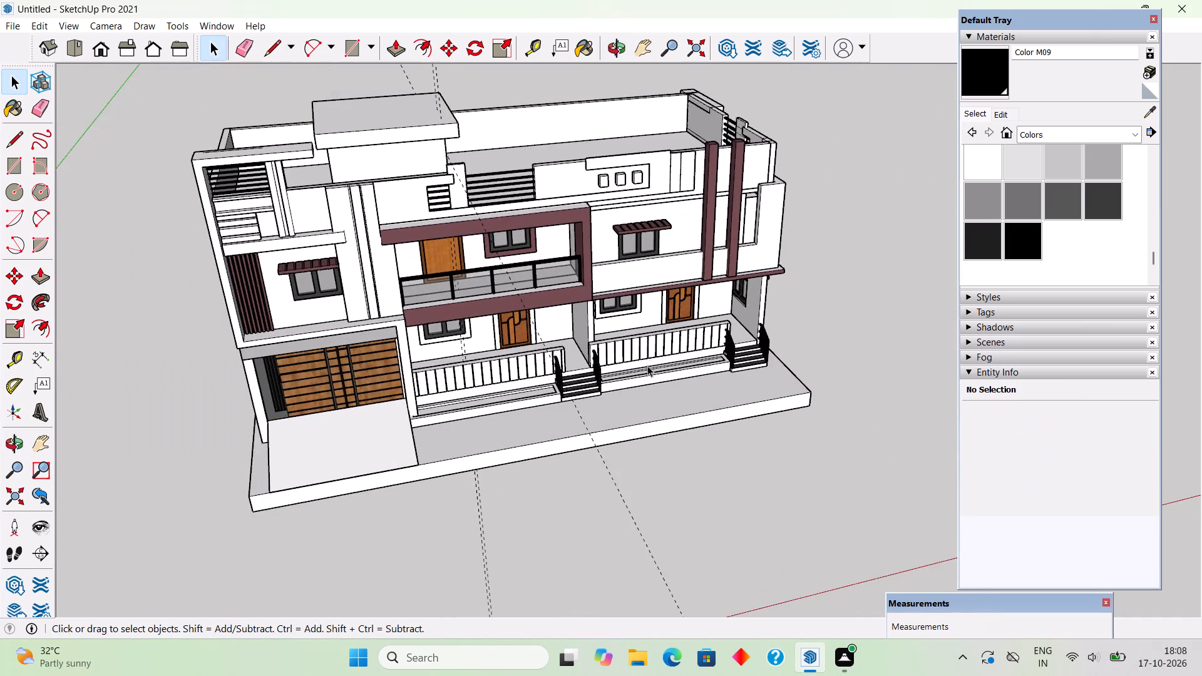
middle_click_drag(631, 362, 555, 219)
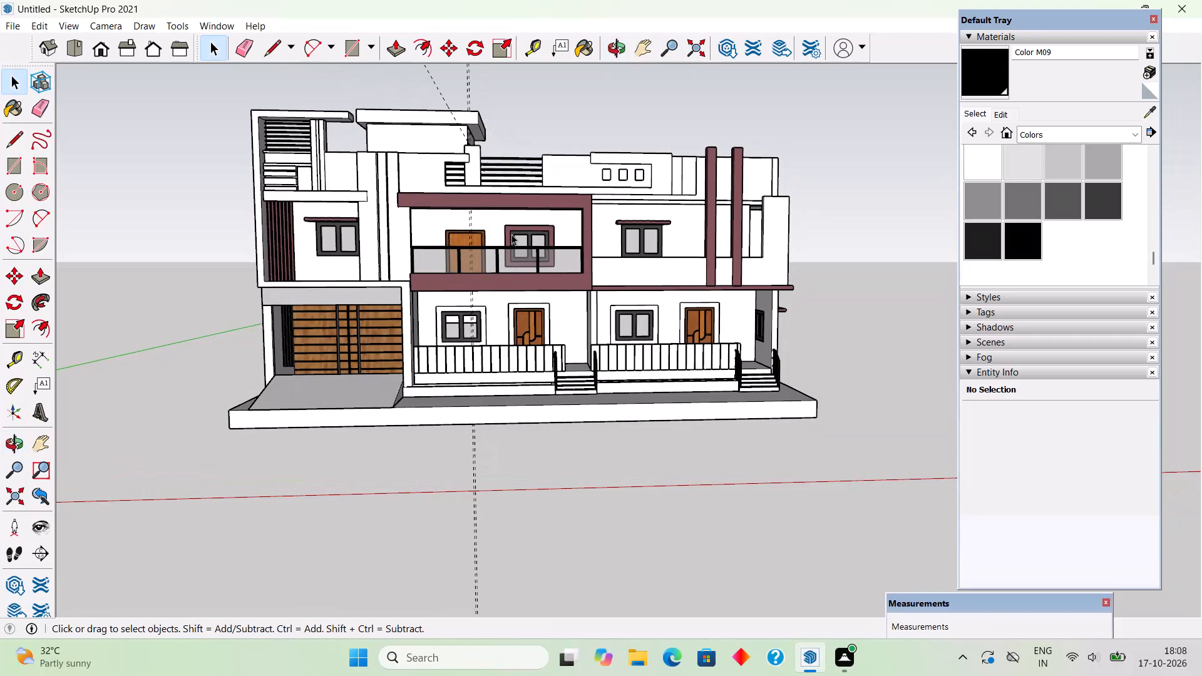
scroll(706, 225, "up", 5)
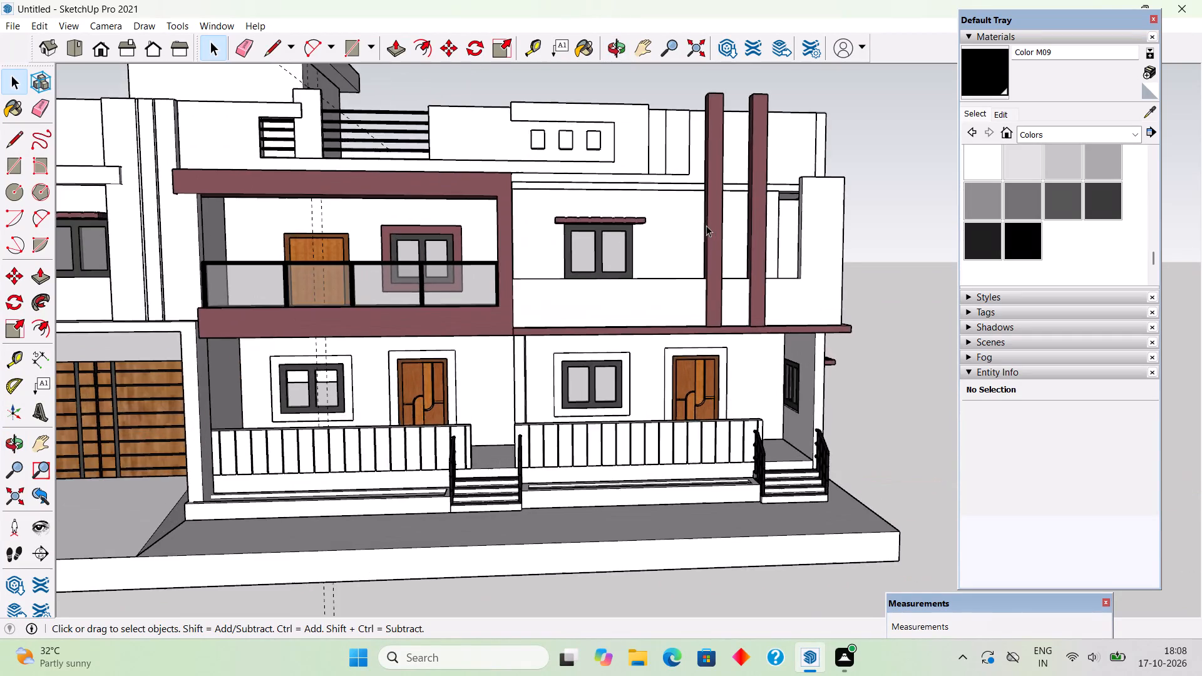
middle_click_drag(670, 238, 436, 258)
scroll(528, 185, "up", 4)
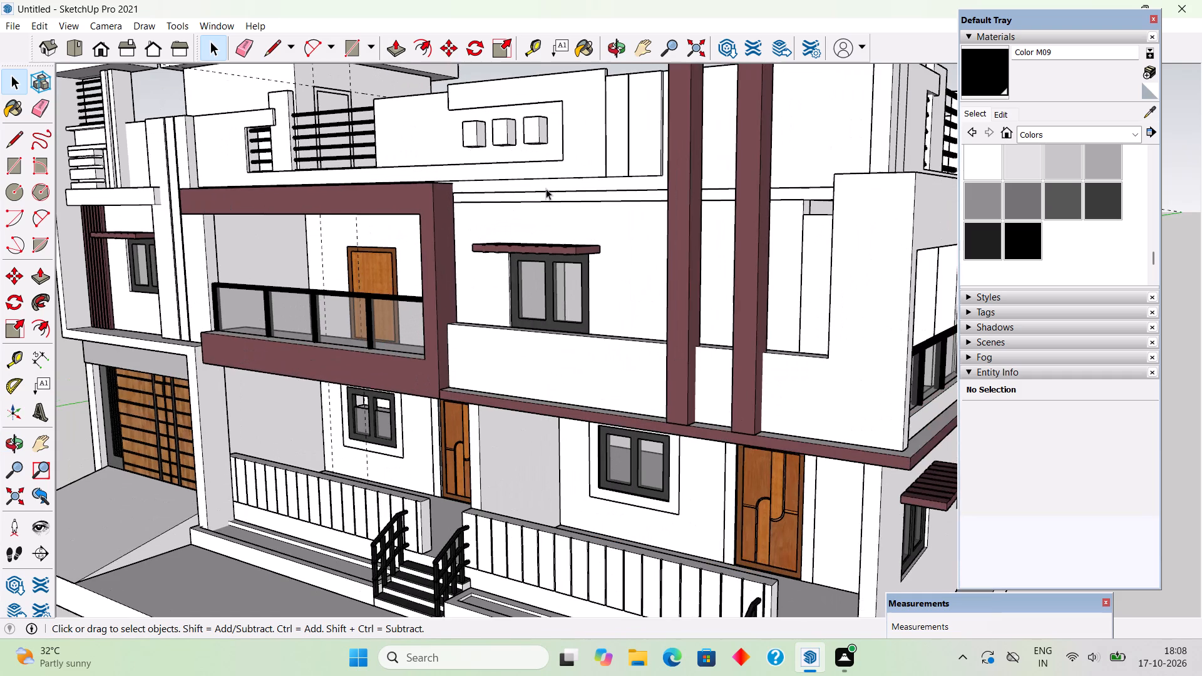
Open the horizontal band group below the parapet, above the upper-floor front window, and pull its front face outward about 9 11/16".
triple_click(588, 193)
left_click(590, 194)
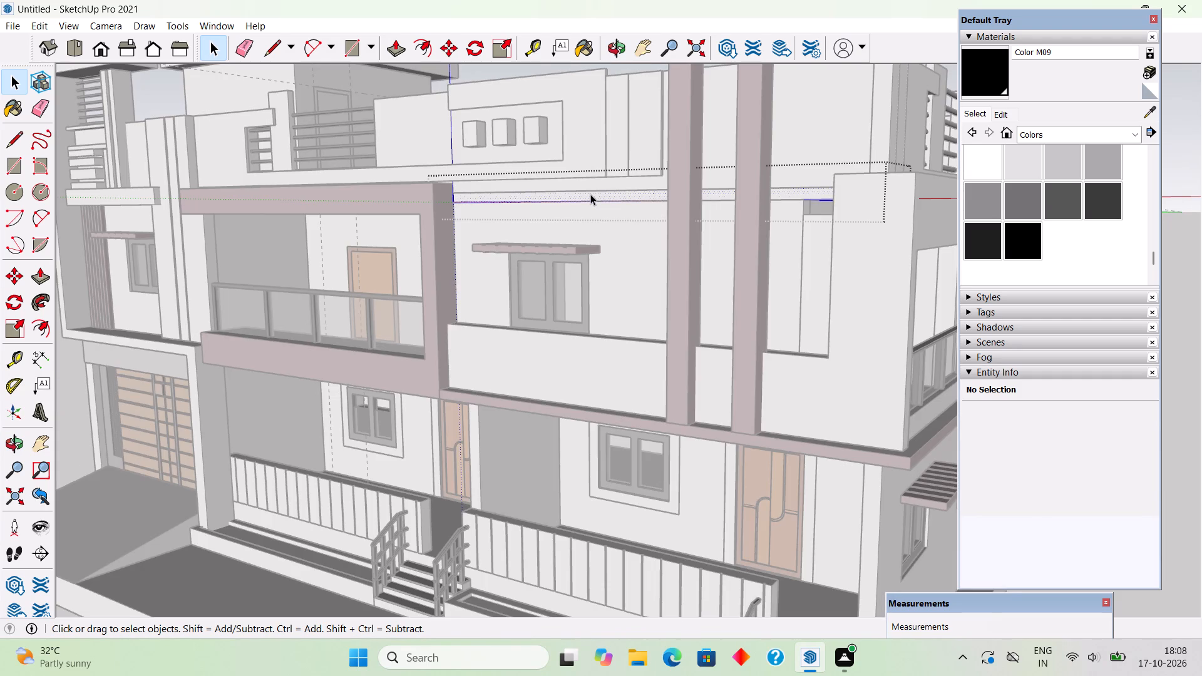
key("p")
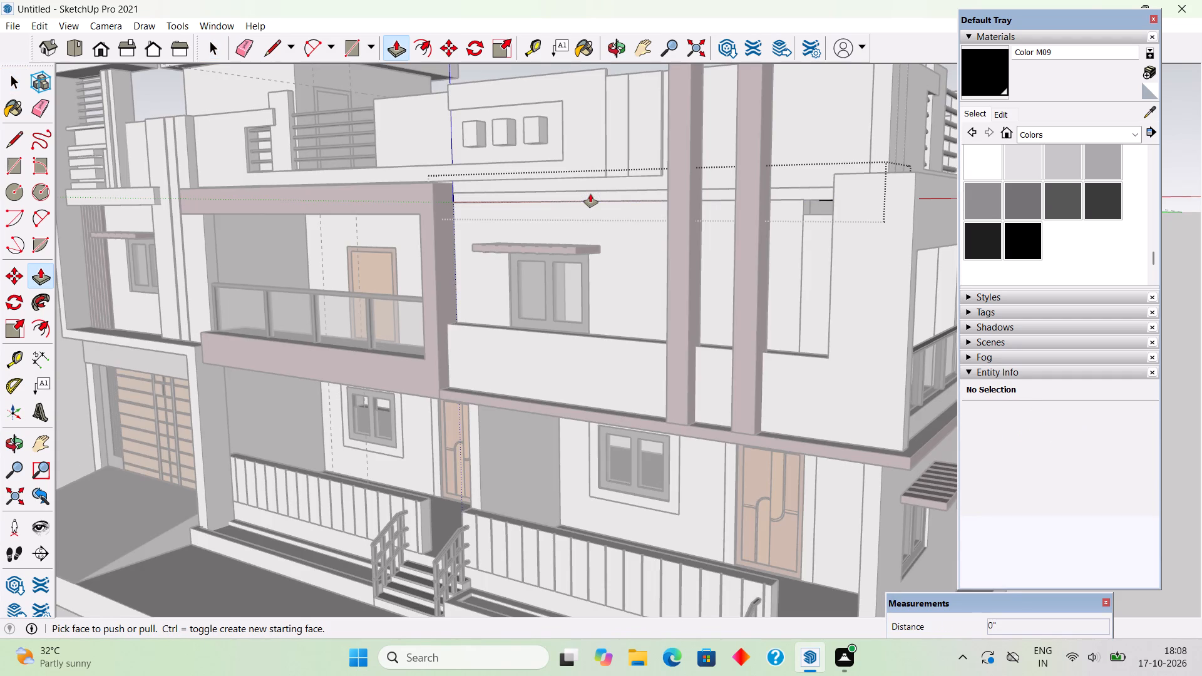
left_click(590, 194)
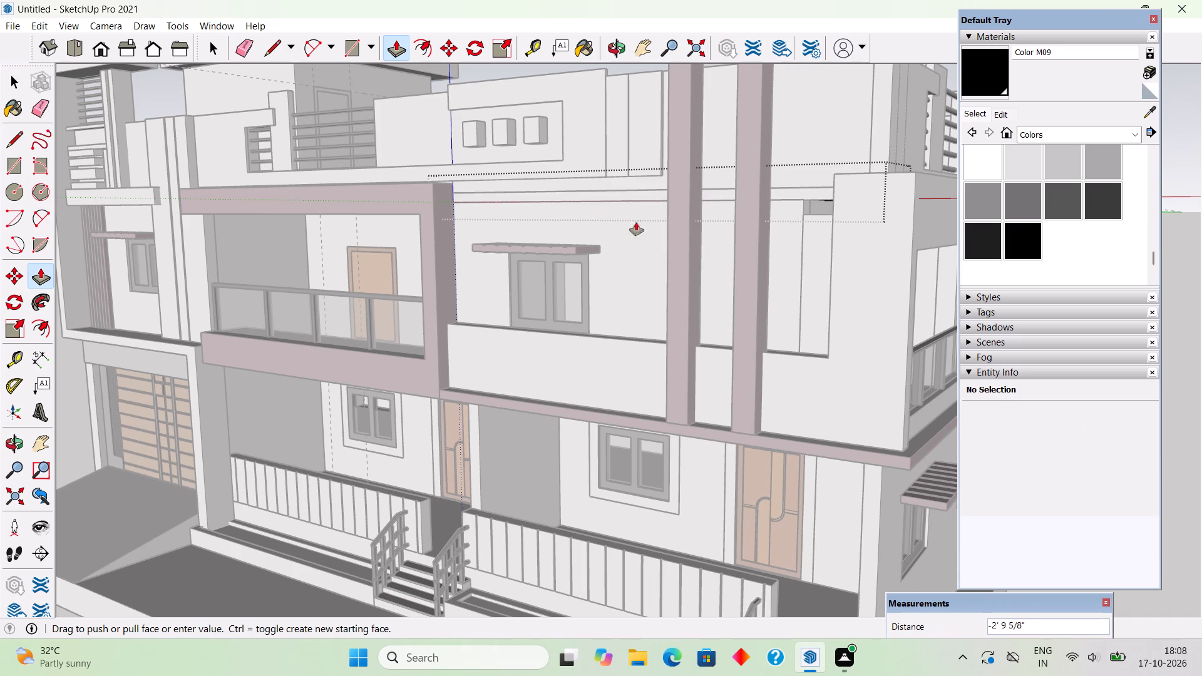
middle_click_drag(734, 257, 403, 293)
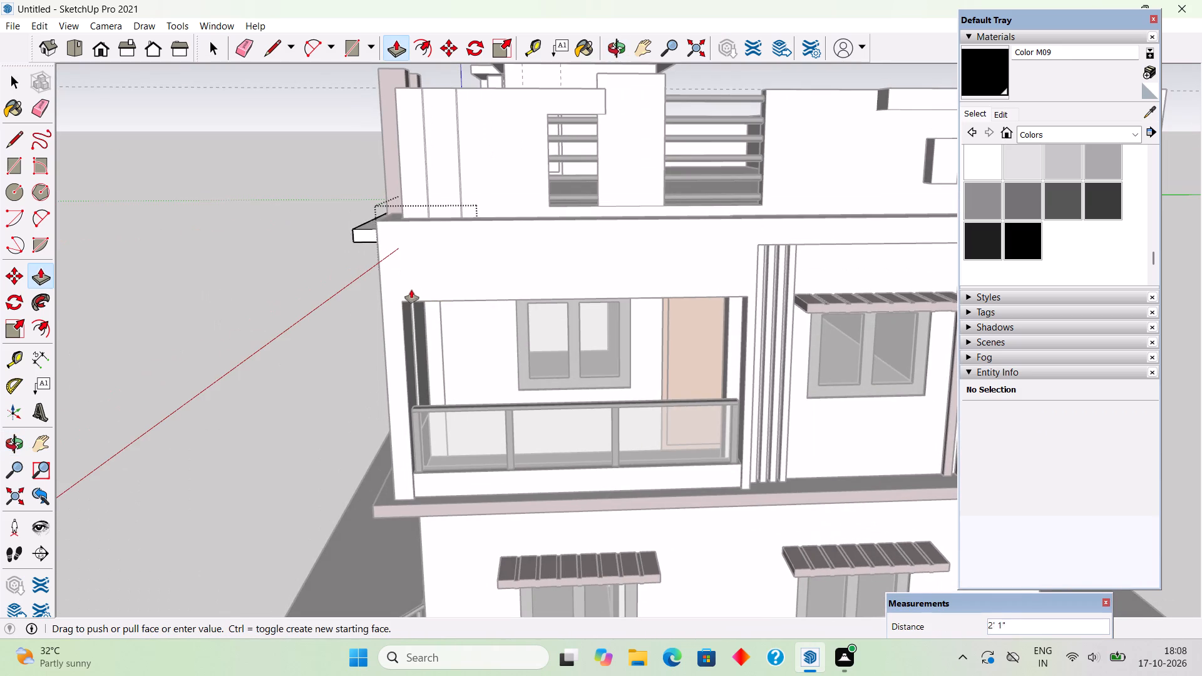
middle_click_drag(410, 292, 463, 354)
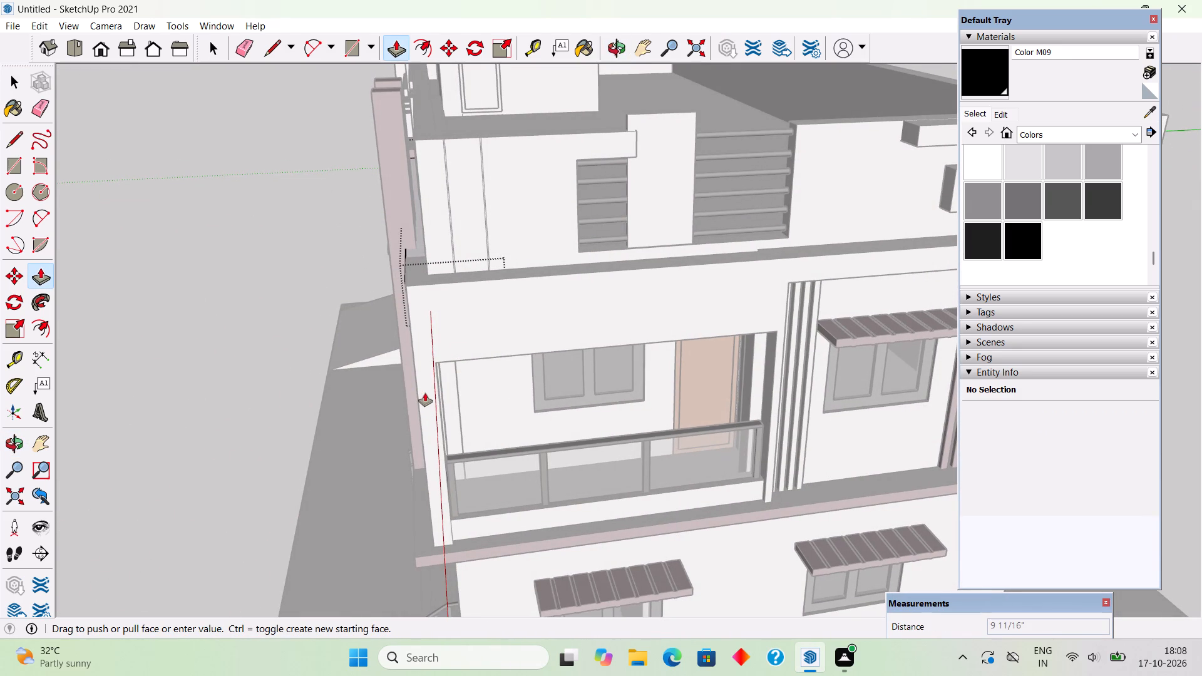
left_click(425, 393)
key("space")
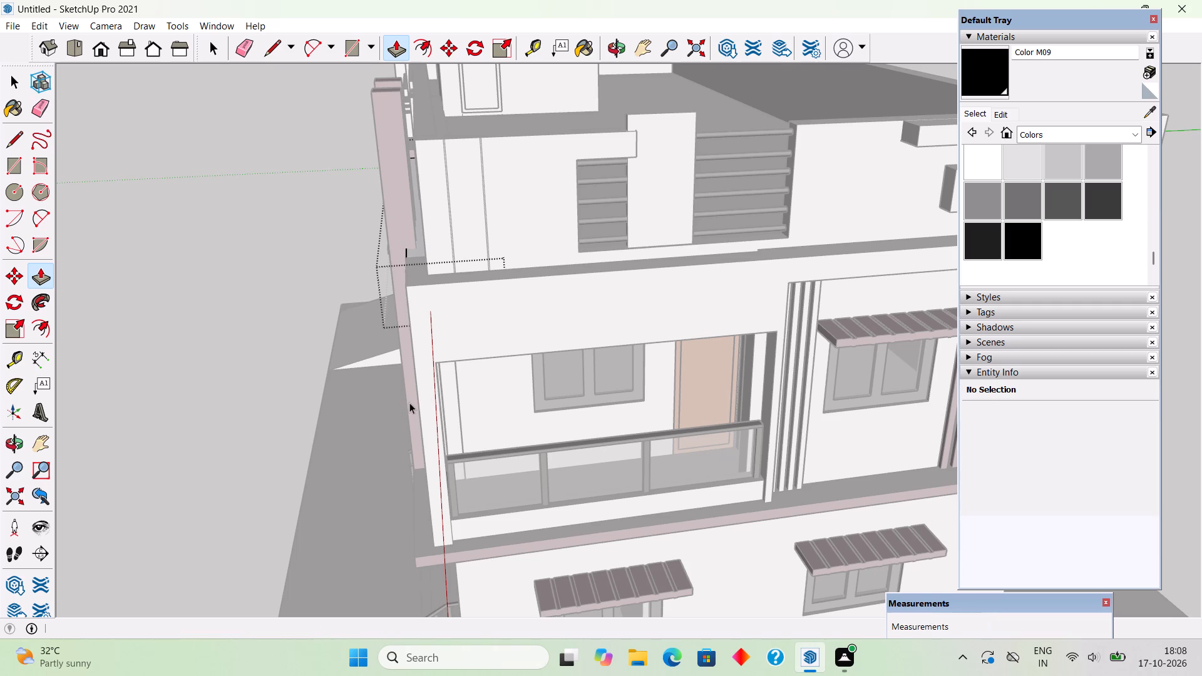
Push the projecting band's front face back by about 3 1/8" and leave its group.
middle_click_drag(364, 405, 612, 416)
scroll(611, 416, "down", 3)
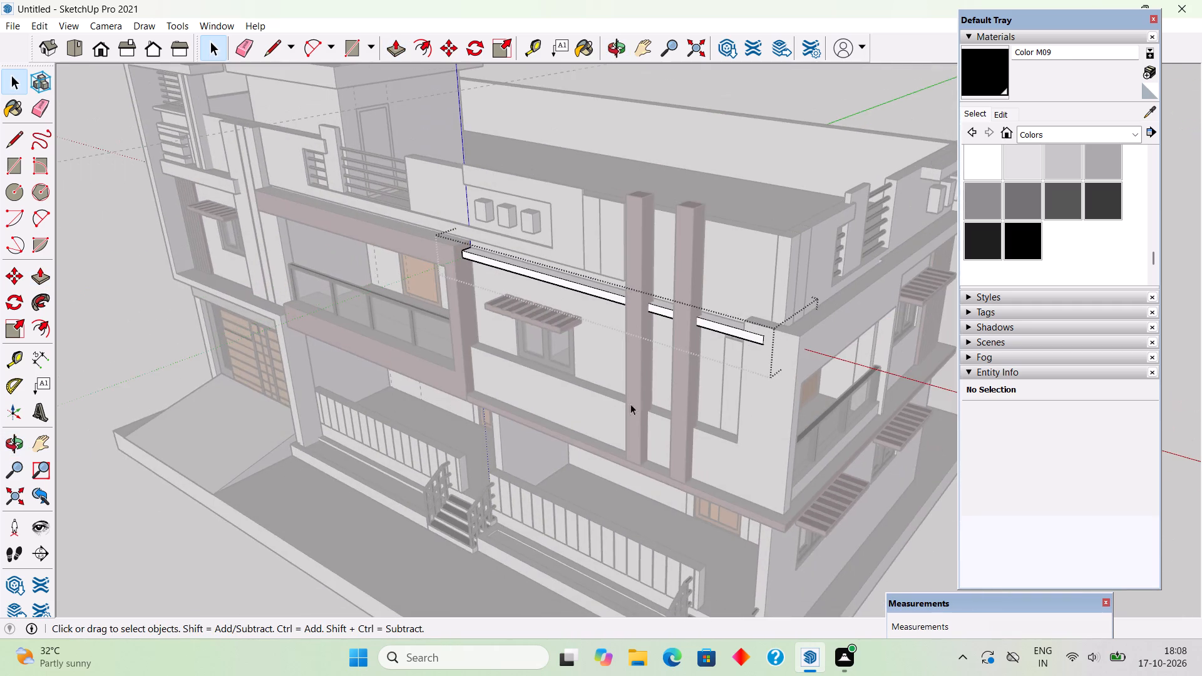
scroll(721, 329, "up", 4)
left_click(758, 342)
scroll(758, 342, "up", 7)
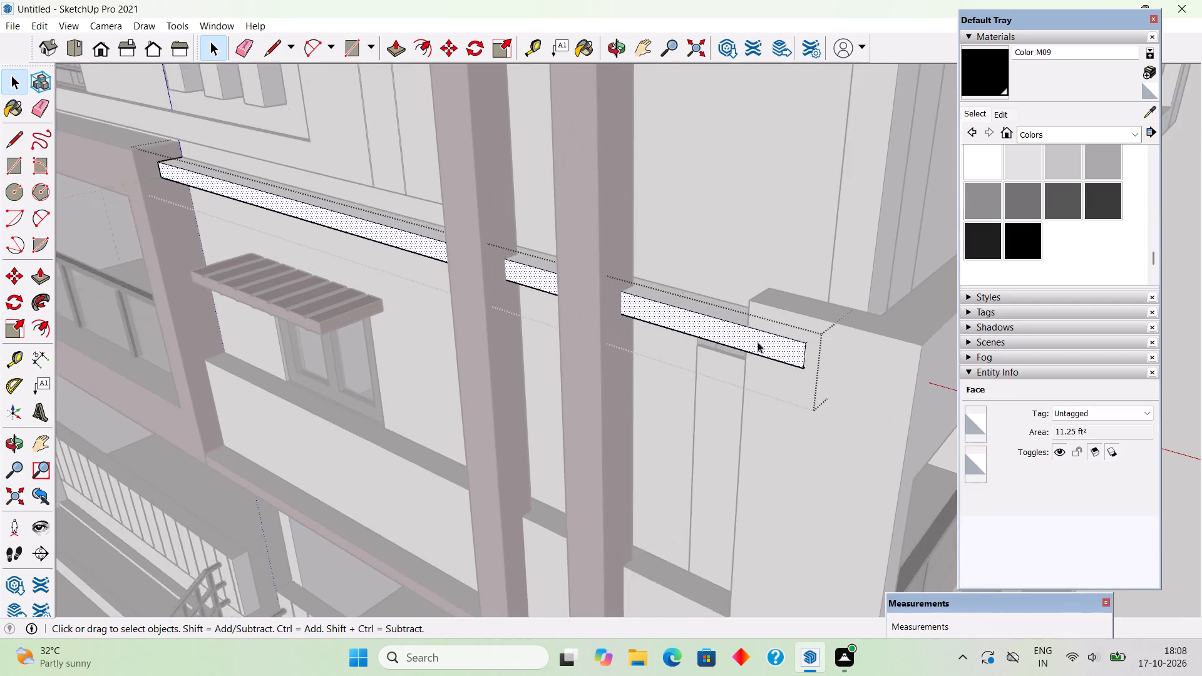
scroll(758, 342, "up", 2)
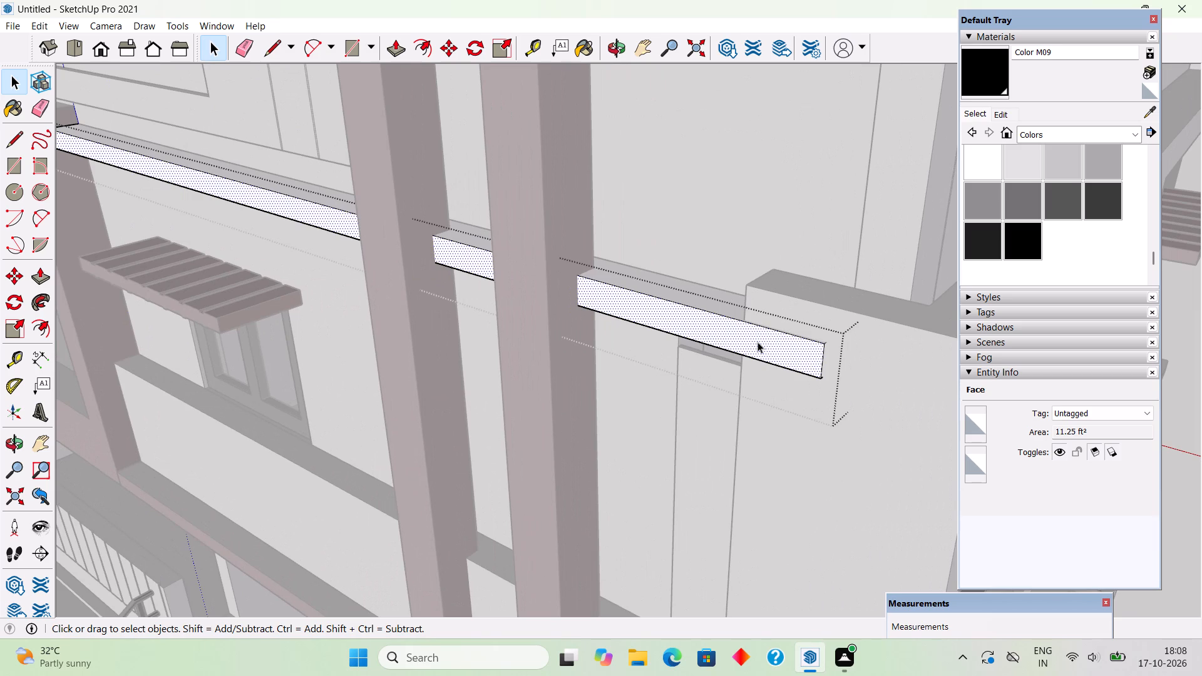
key("p")
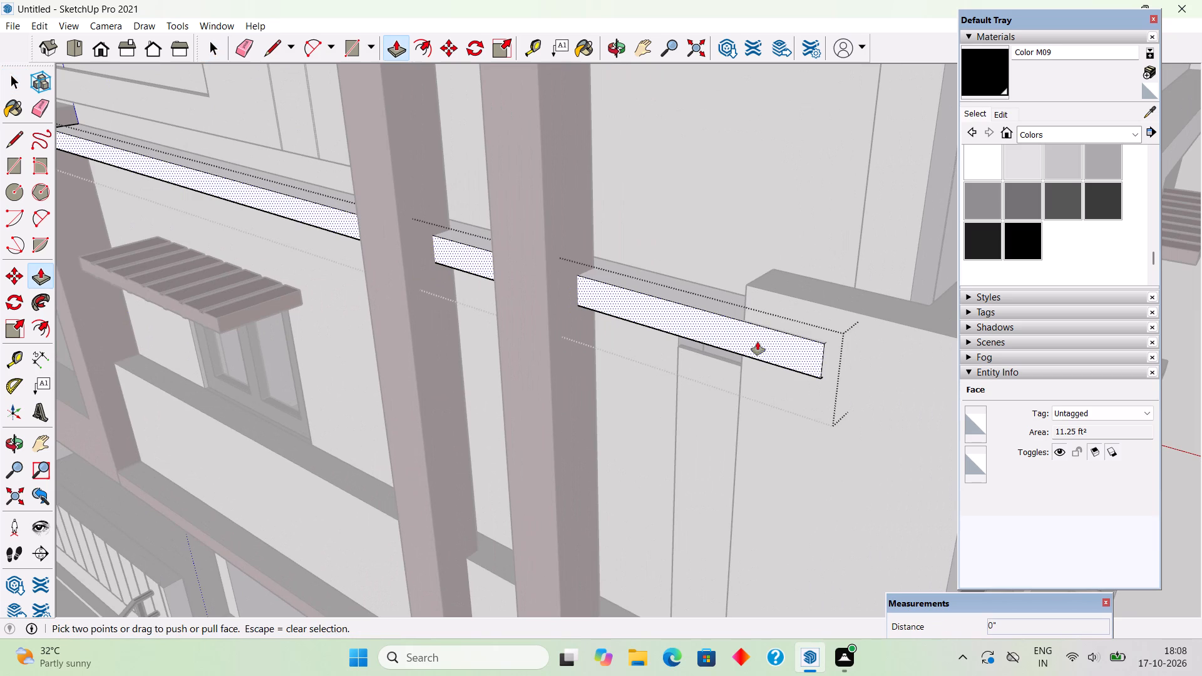
middle_click_drag(767, 352, 815, 515)
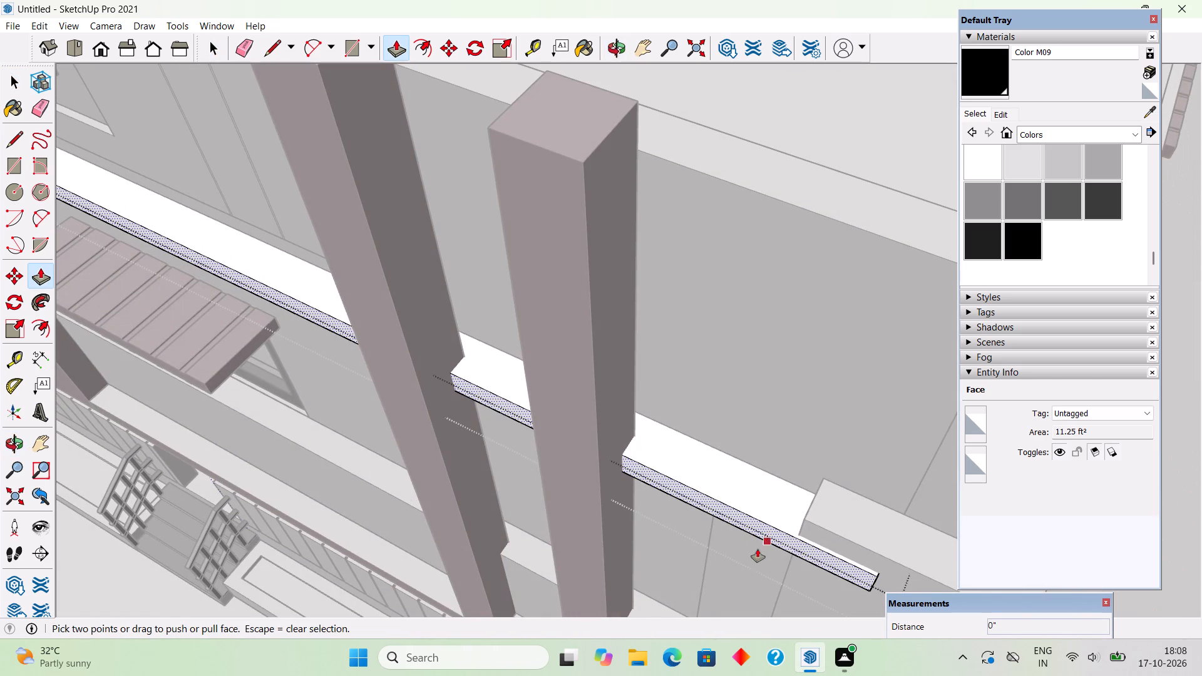
left_click(759, 533)
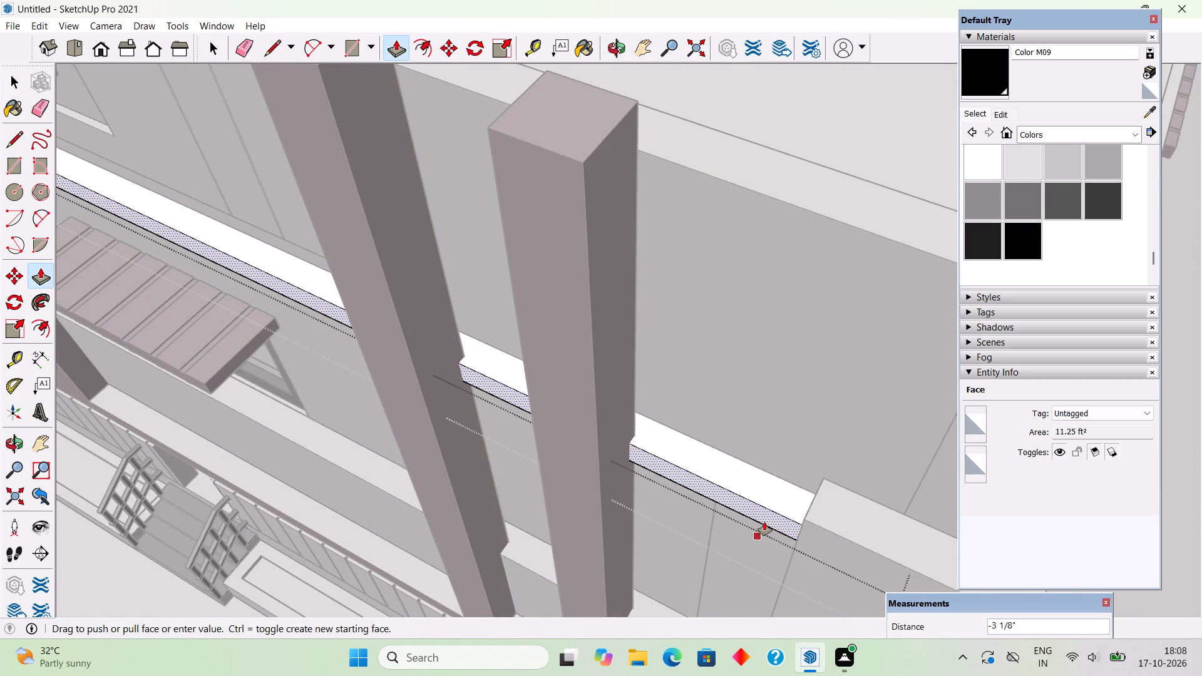
left_click(766, 526)
key("space")
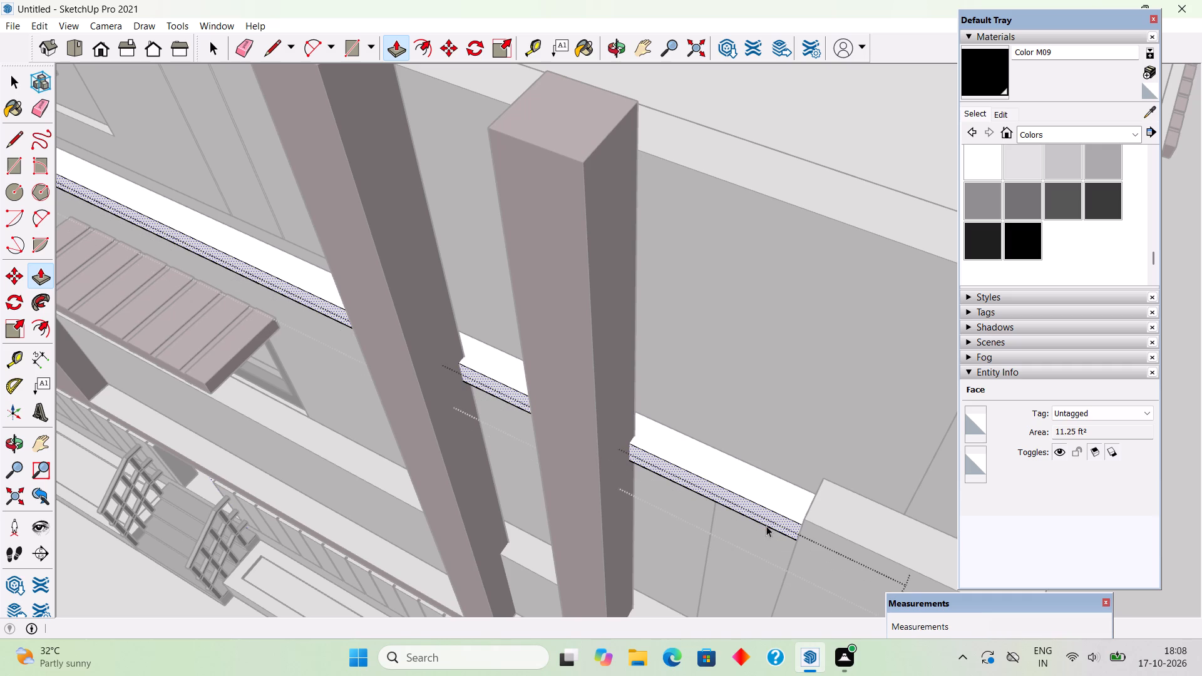
scroll(748, 536, "down", 18)
left_click(857, 513)
Examine the whole house from the front and from above, checking the facade, balcony, parapet and rooftop stair room.
middle_click_drag(609, 489, 752, 289)
scroll(752, 289, "down", 4)
middle_click_drag(769, 401, 790, 315)
scroll(790, 314, "up", 3)
scroll(751, 351, "up", 1)
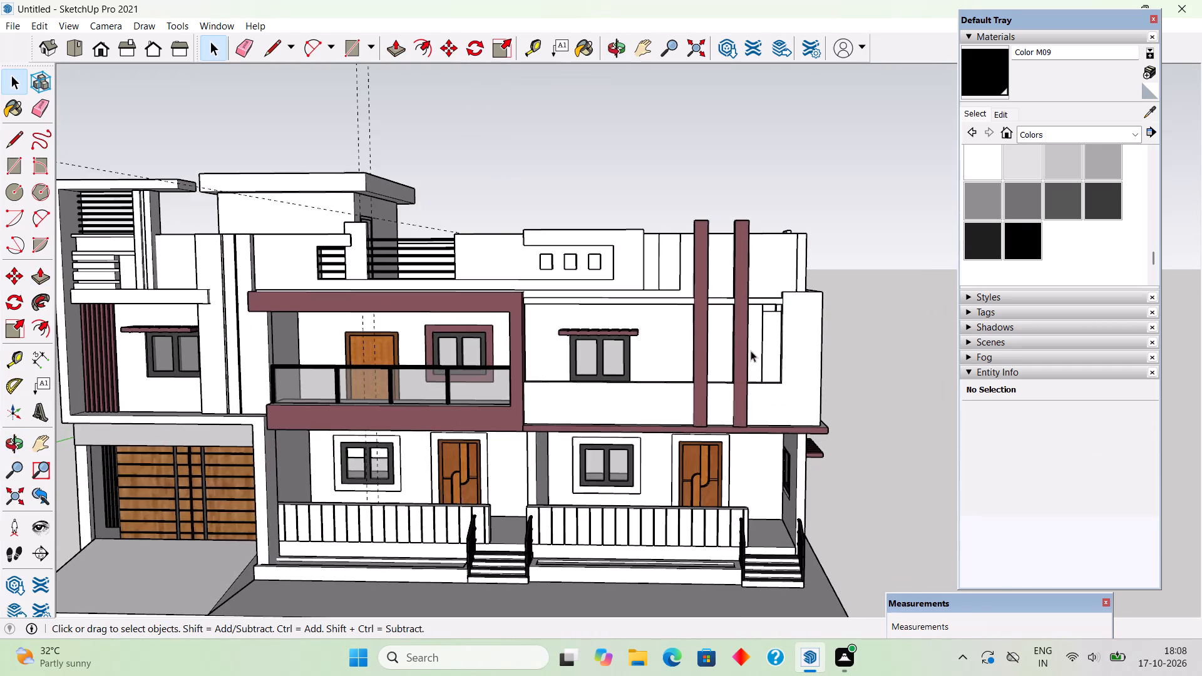
middle_click_drag(738, 338, 624, 371)
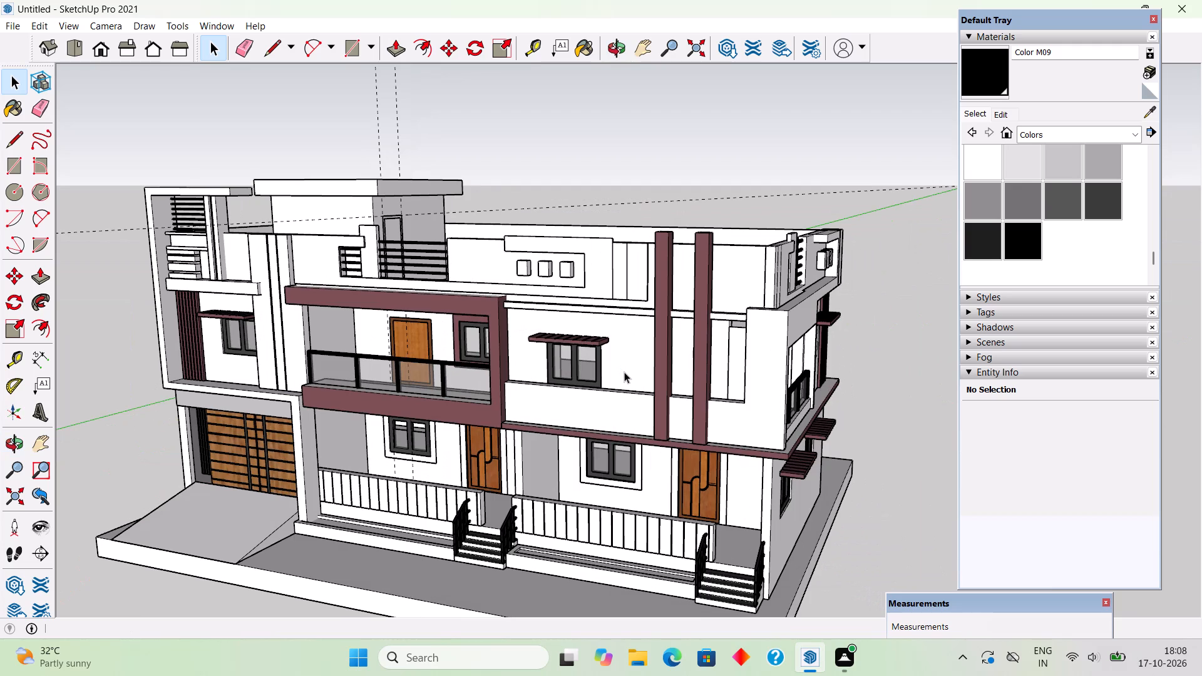
scroll(624, 372, "down", 5)
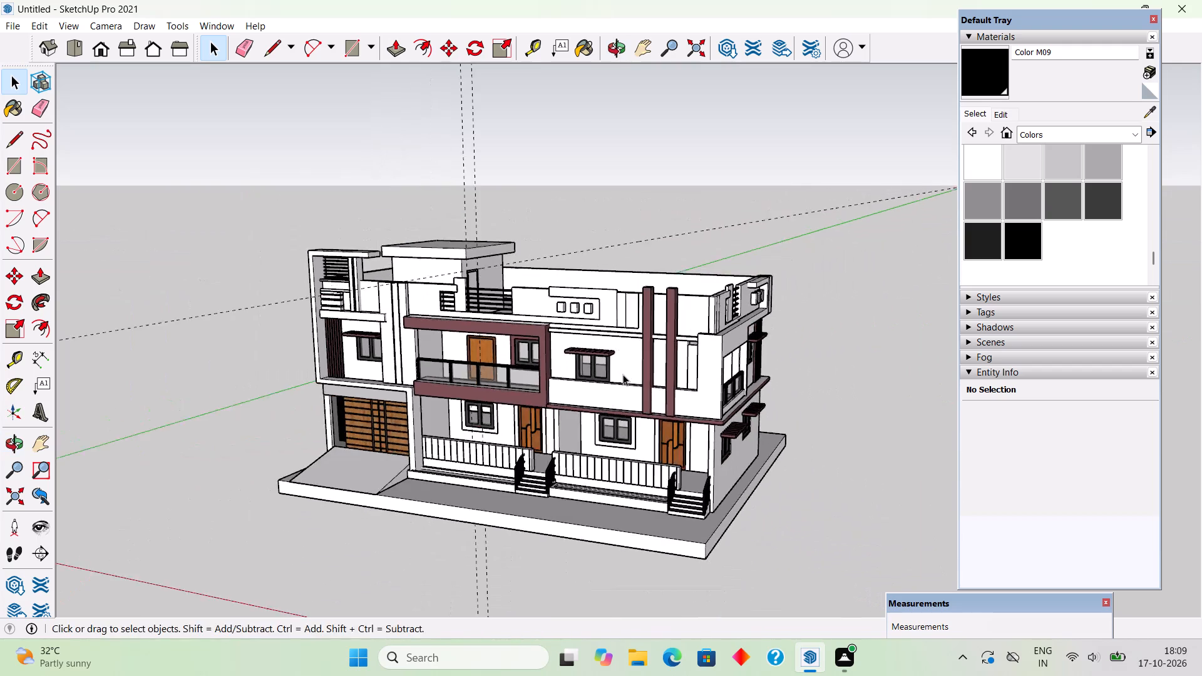
middle_click_drag(605, 363, 634, 232)
scroll(634, 232, "up", 3)
scroll(547, 468, "up", 3)
middle_click_drag(547, 468, 448, 504)
scroll(448, 504, "up", 2)
middle_click_drag(415, 223, 455, 392)
scroll(455, 359, "down", 3)
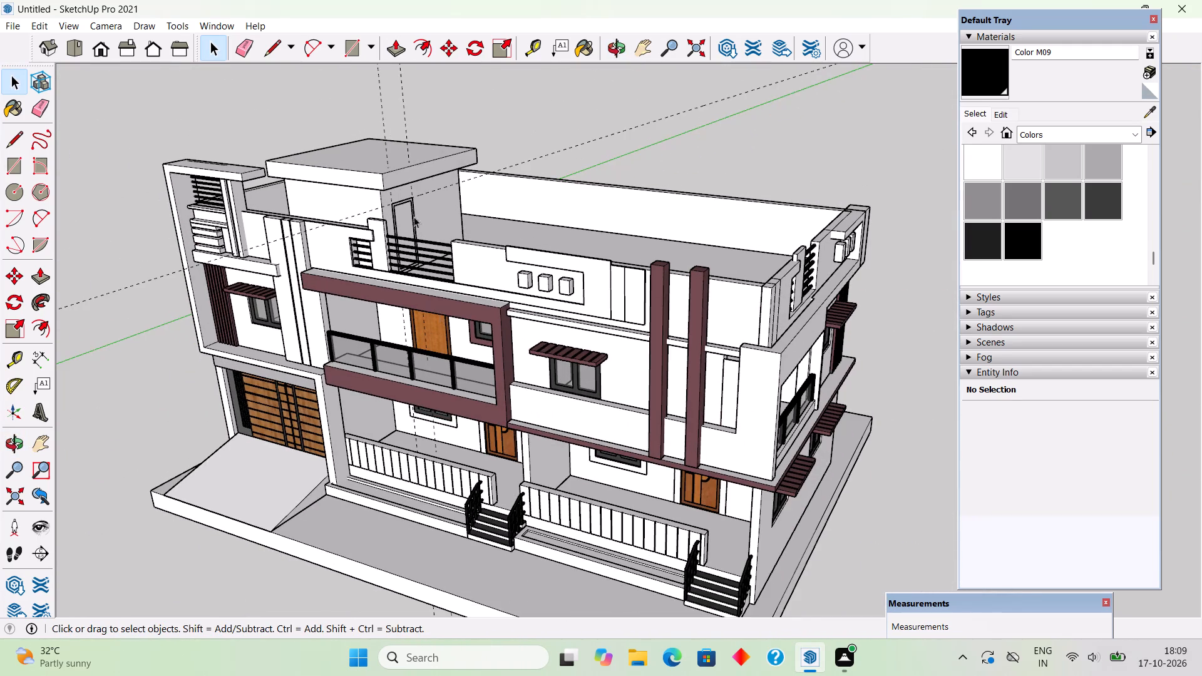
Hide the roof slab over the rooftop stair room.
left_click(376, 182)
right_click(376, 182)
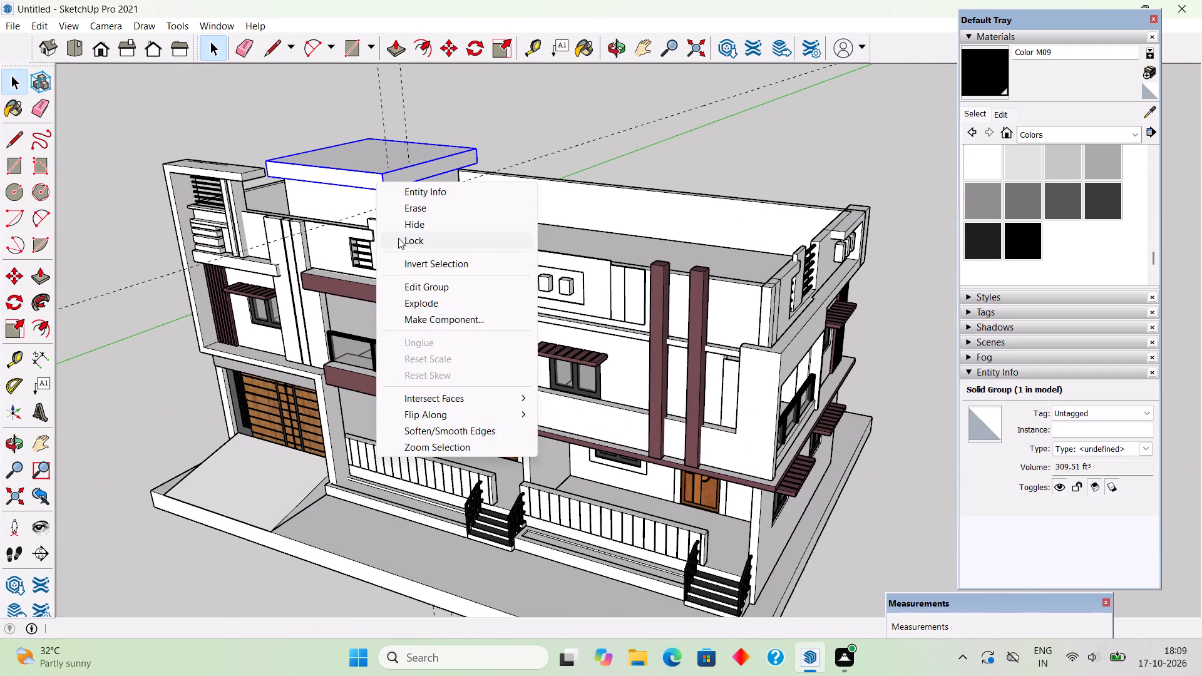
left_click(411, 226)
Open the rooftop stair room's wall group, push the walls' top face down 1', and leave the group.
middle_click_drag(388, 179, 429, 265)
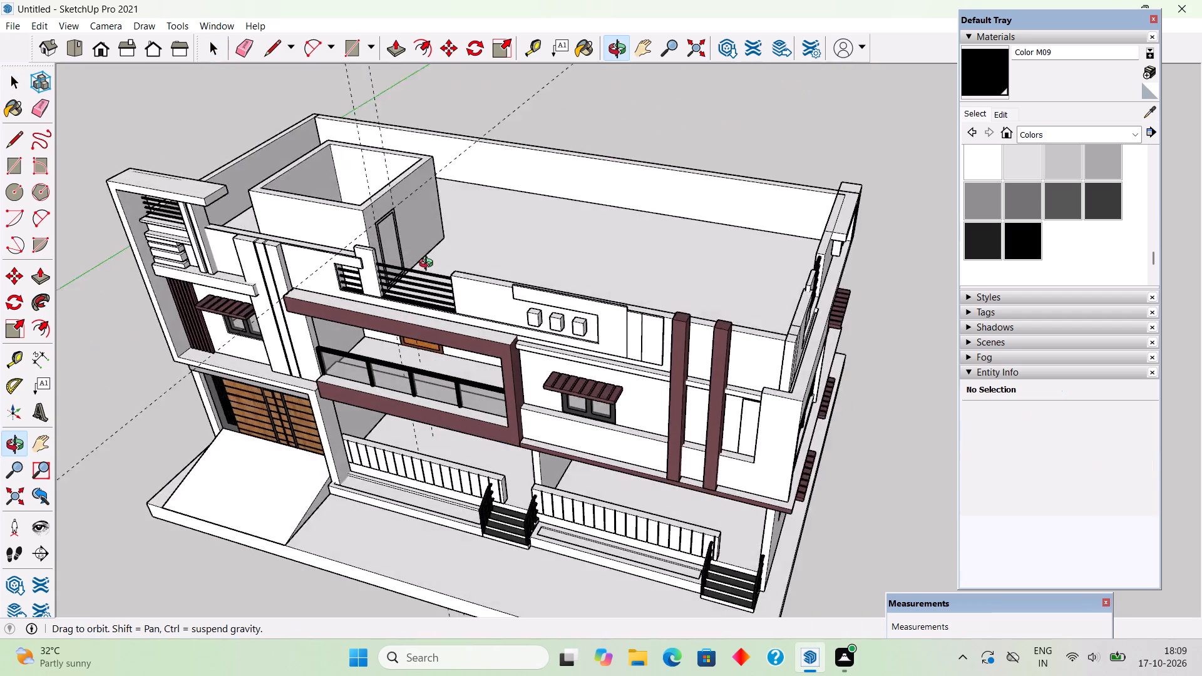
middle_click_drag(429, 265, 478, 407)
scroll(477, 400, "down", 4)
scroll(376, 304, "up", 5)
triple_click(393, 318)
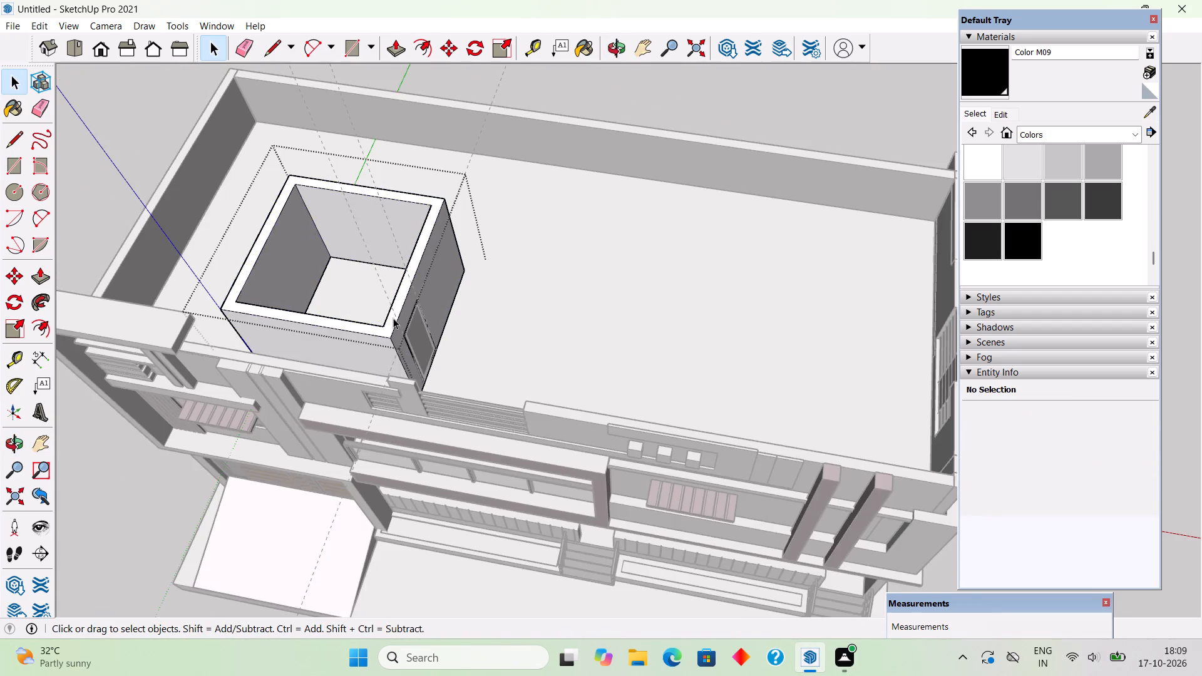
scroll(393, 318, "up", 10)
key("p")
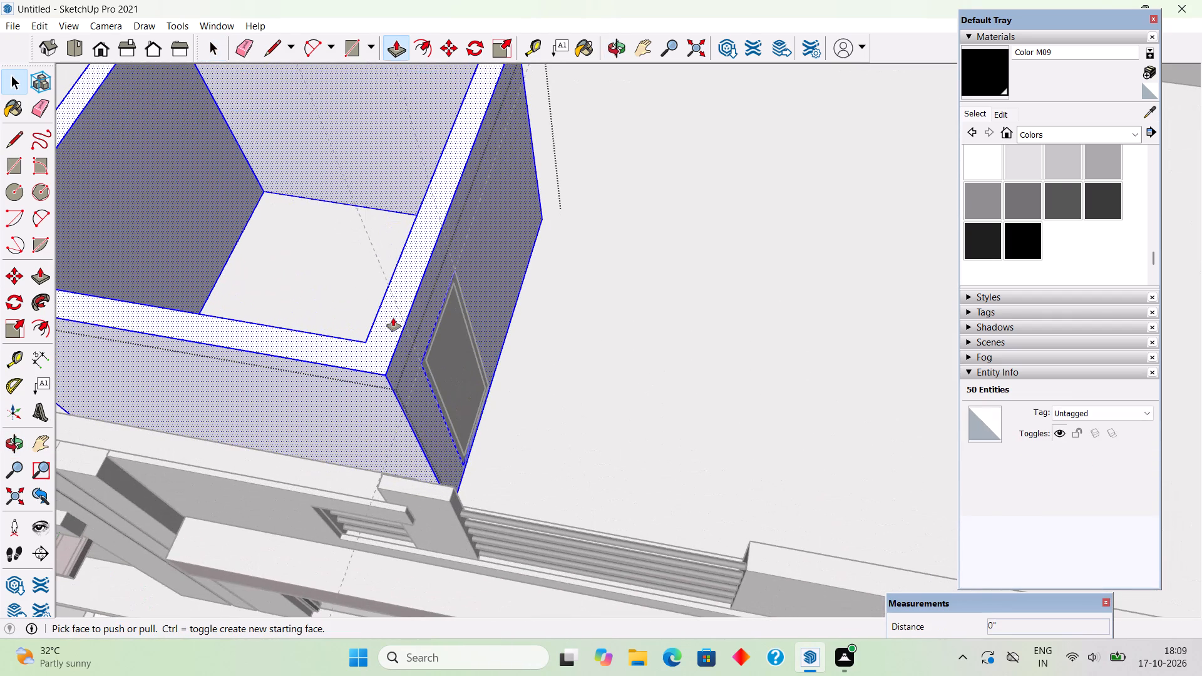
left_click(393, 325)
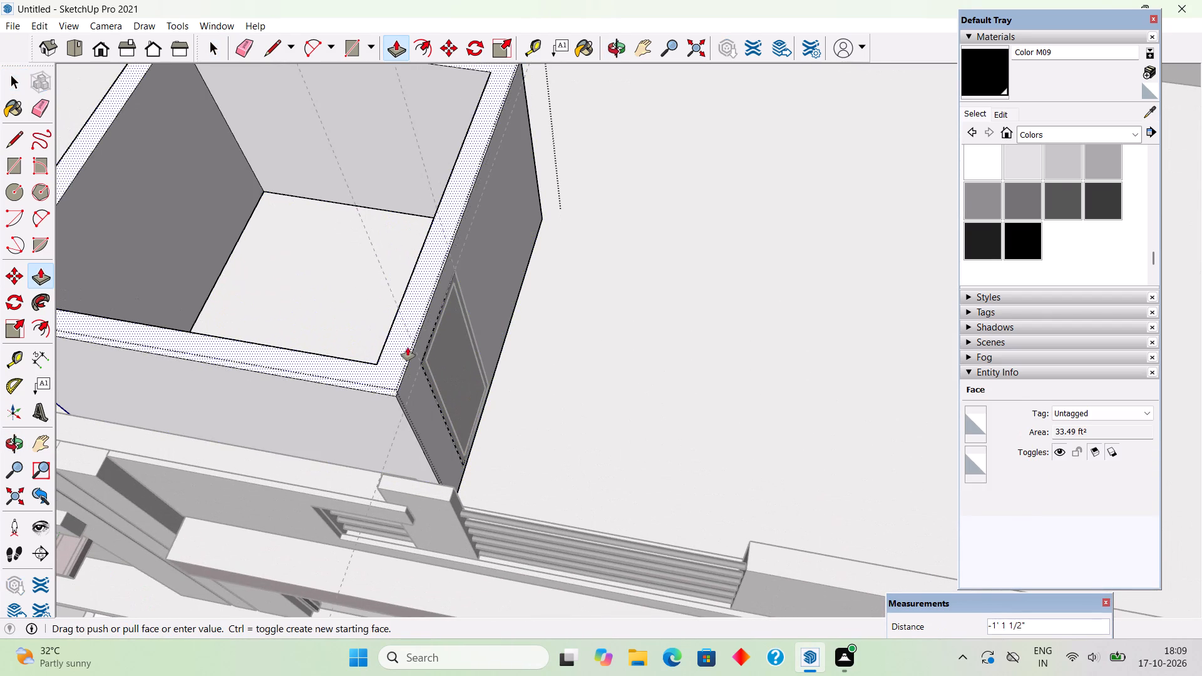
type("1'")
key("Return")
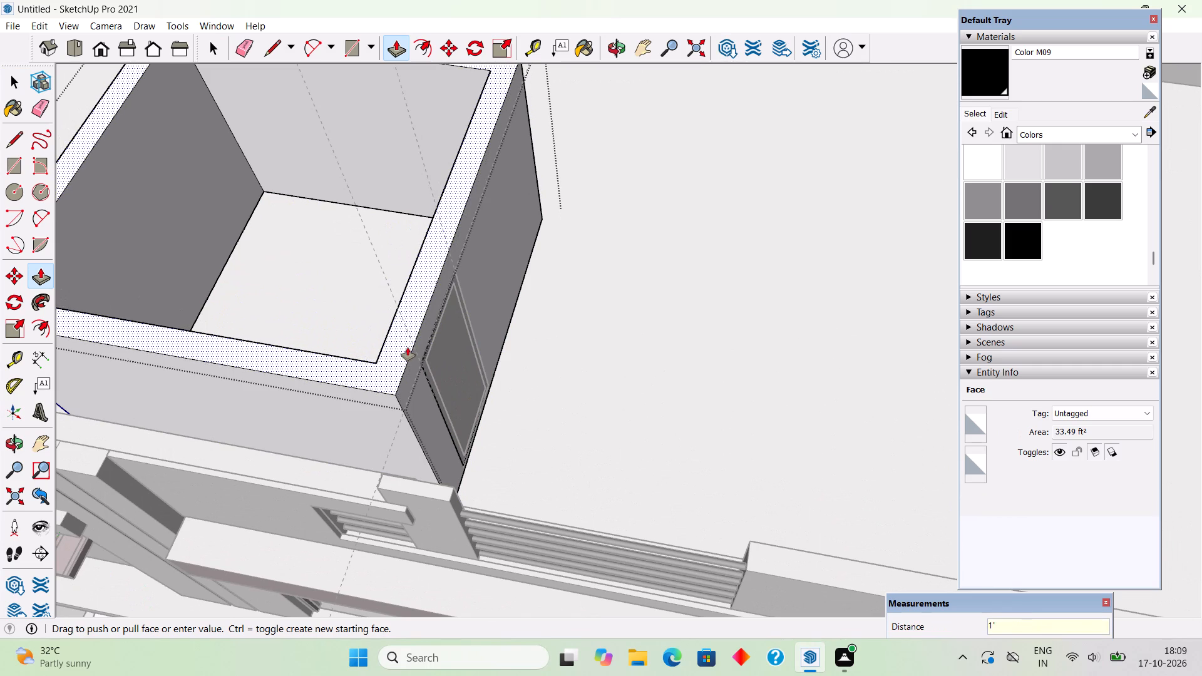
key("space")
scroll(408, 347, "down", 17)
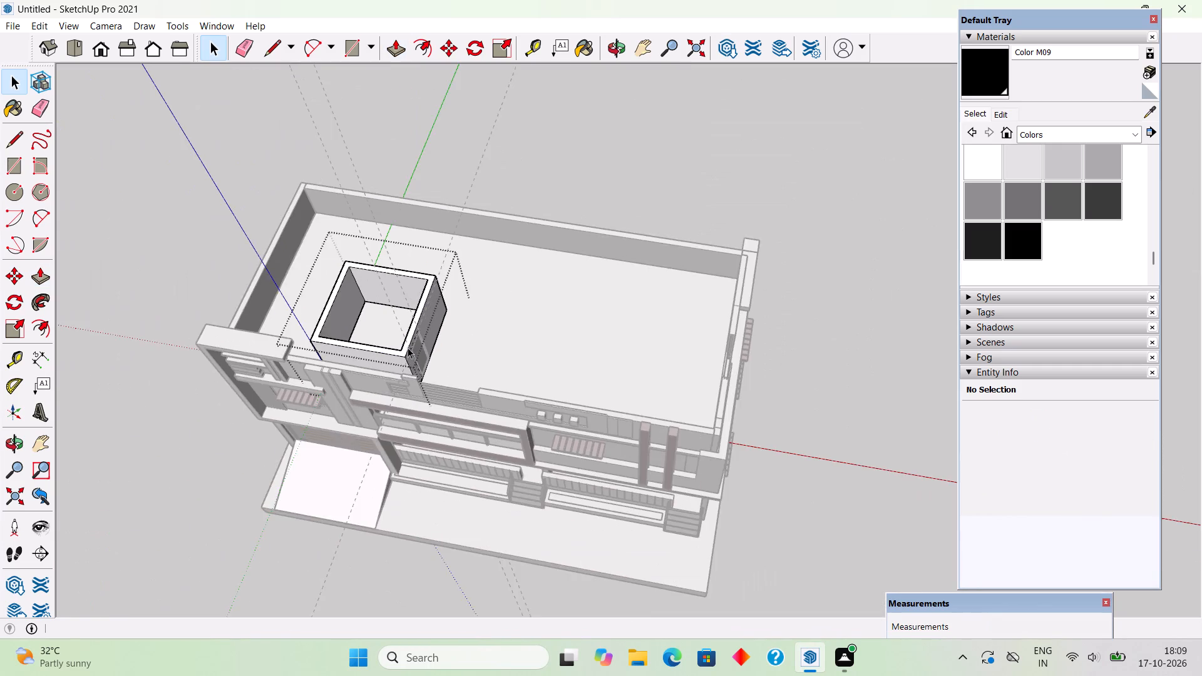
middle_click_drag(408, 347, 394, 113)
middle_click_drag(409, 375, 334, 259)
left_click(295, 197)
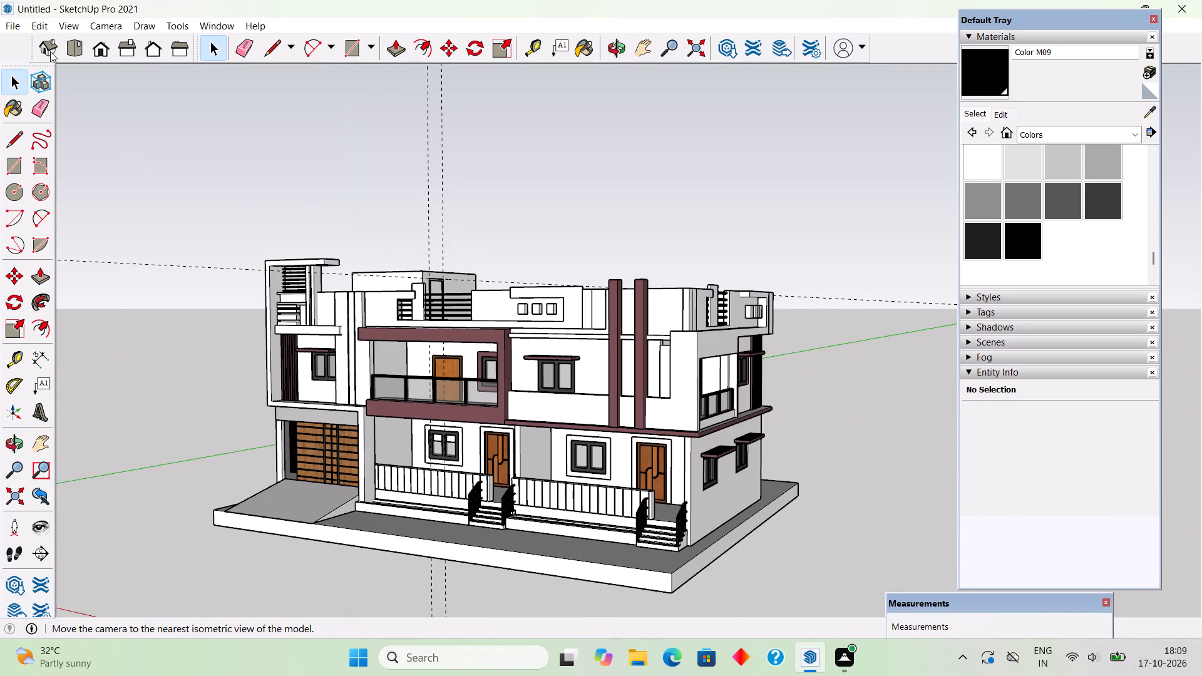
Unhide the last hidden object, the stair room's roof slab.
left_click(31, 23)
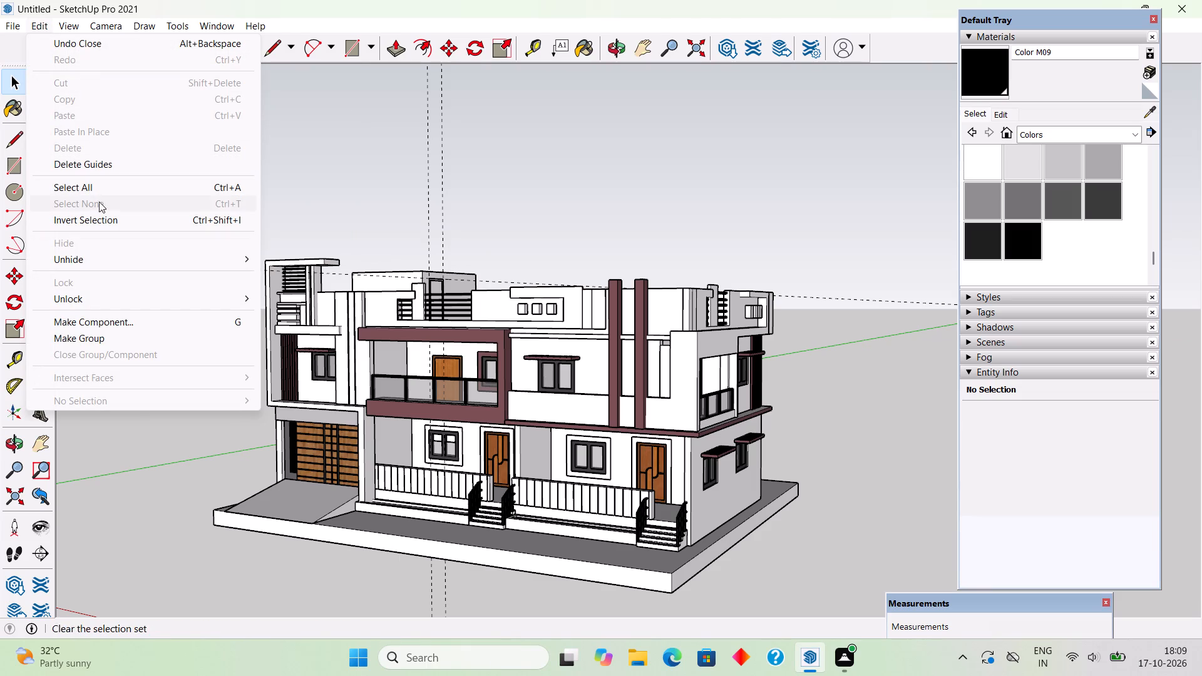
left_click(128, 262)
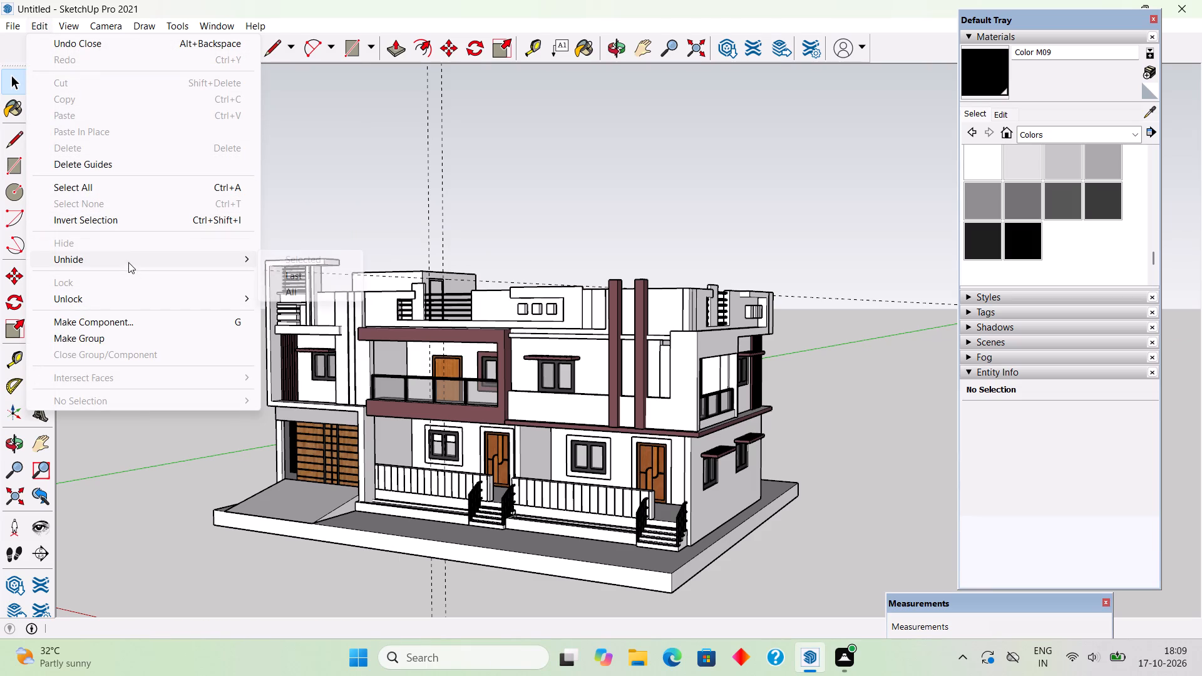
left_click(290, 284)
Move the roof slab straight down 1' onto the lowered walls of the rooftop stair room.
middle_click_drag(385, 300, 400, 324)
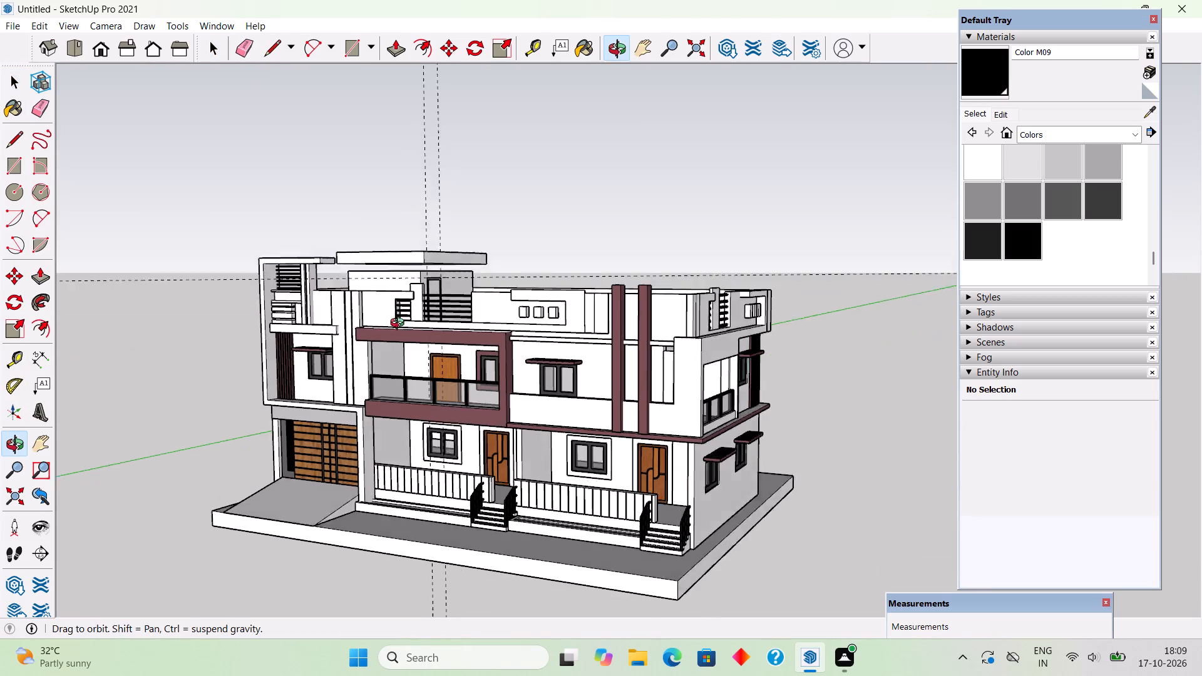
middle_click_drag(400, 324, 441, 385)
scroll(429, 266, "up", 10)
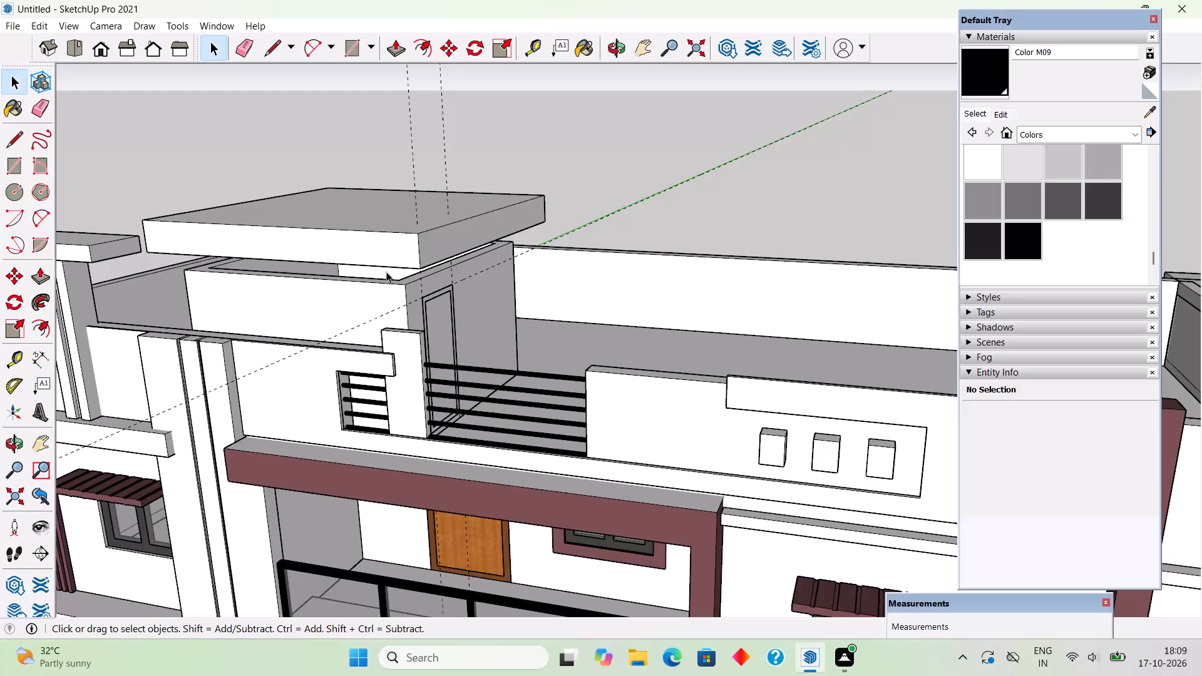
middle_click_drag(386, 271, 406, 215)
scroll(406, 215, "up", 4)
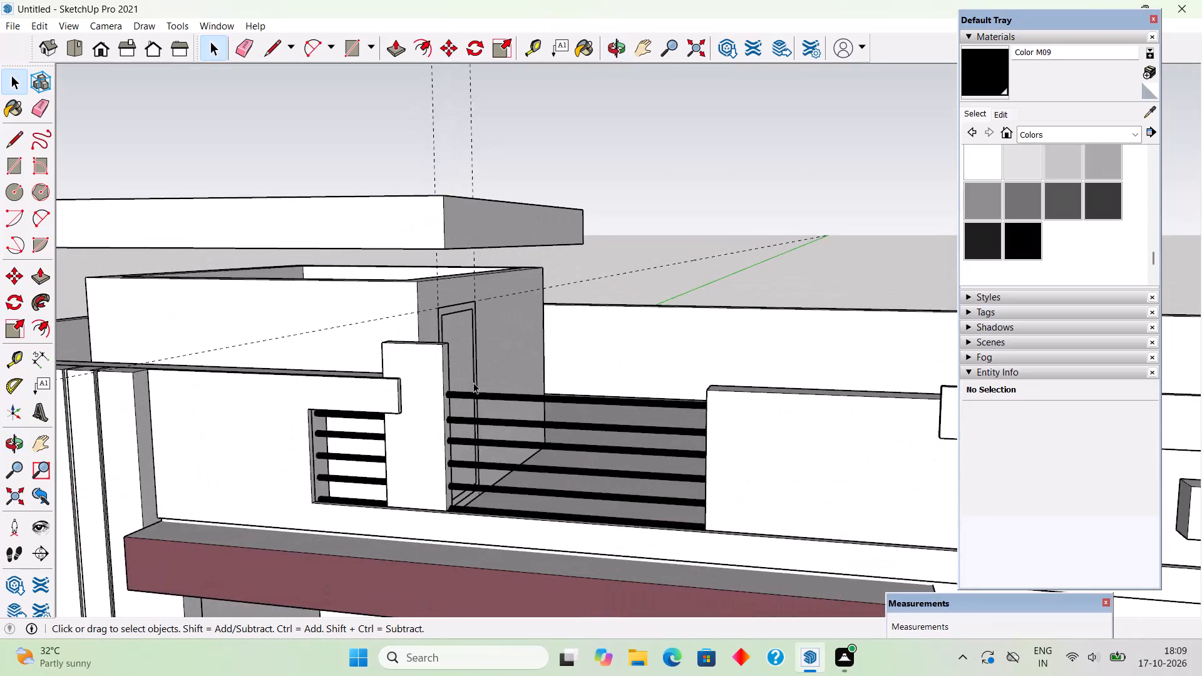
scroll(473, 382, "up", 3)
left_click(407, 132)
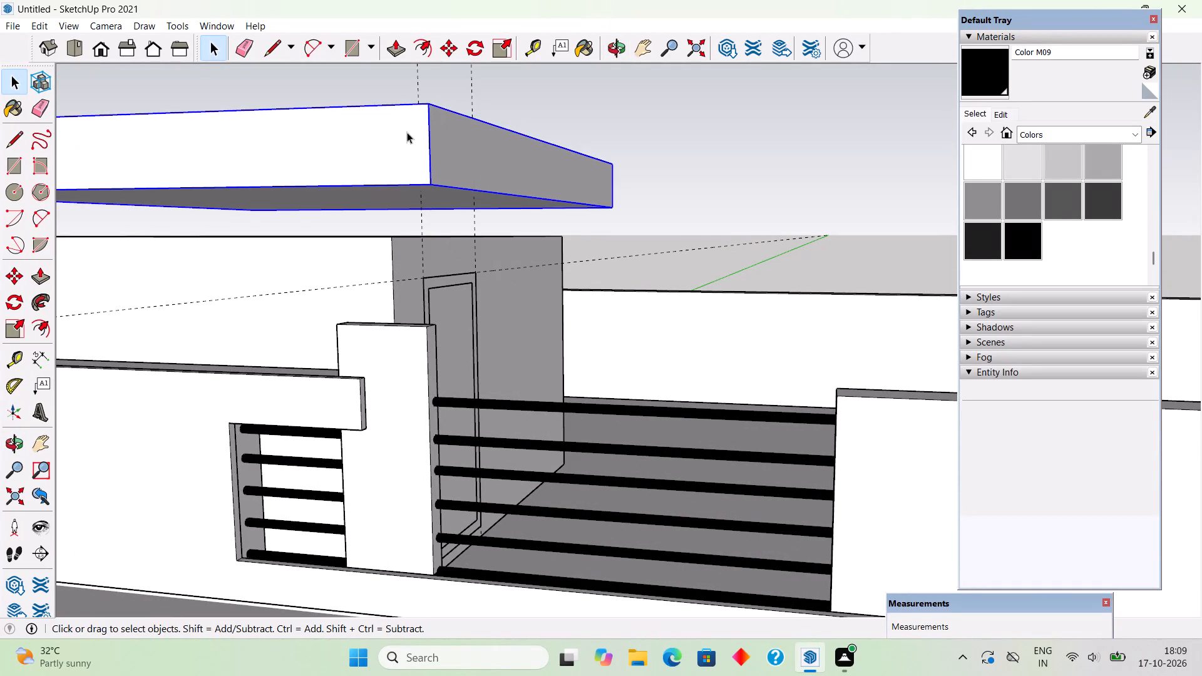
key("m")
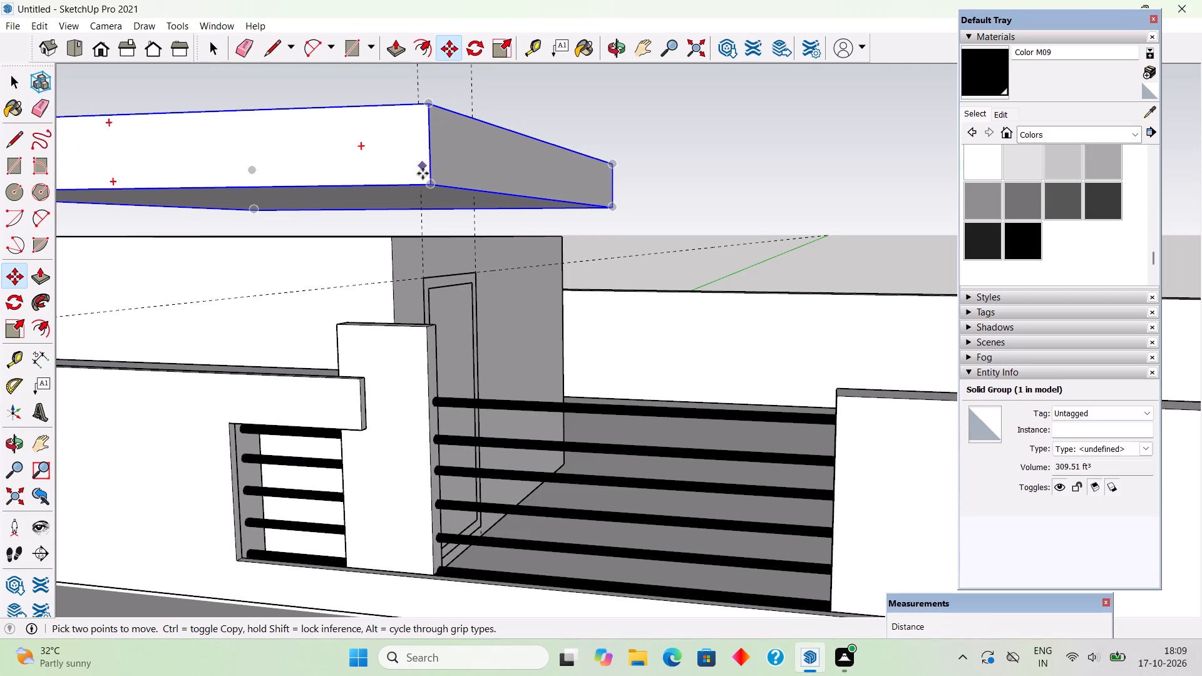
left_click(432, 191)
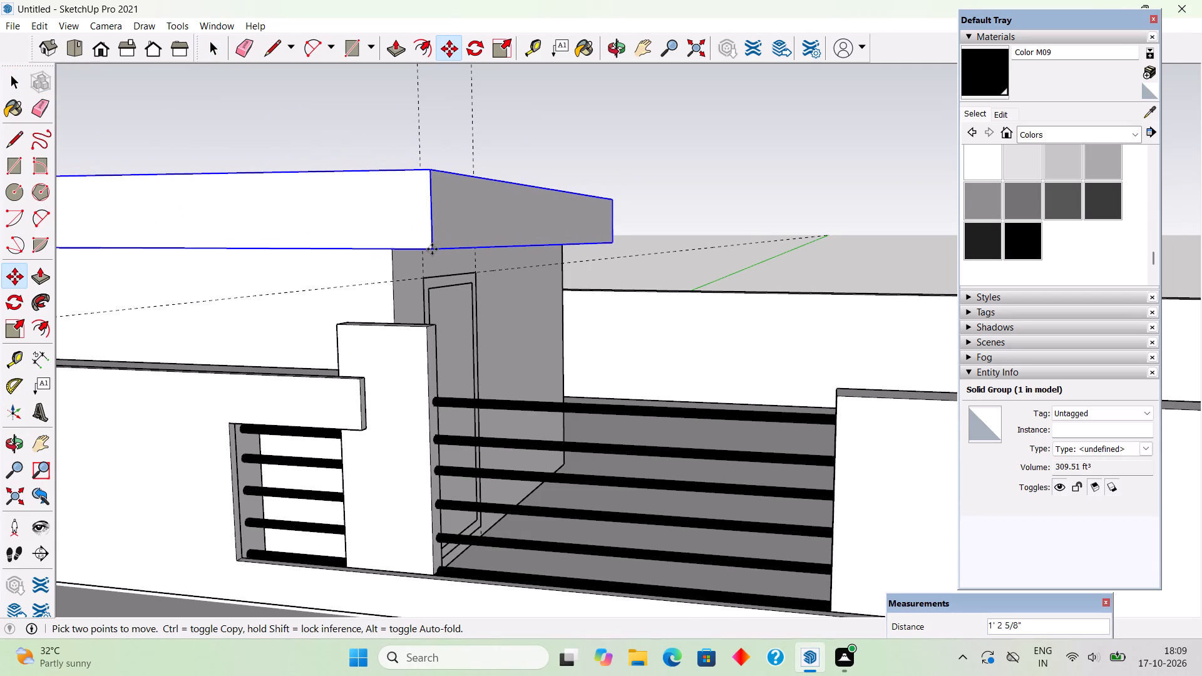
middle_click_drag(432, 249, 428, 161)
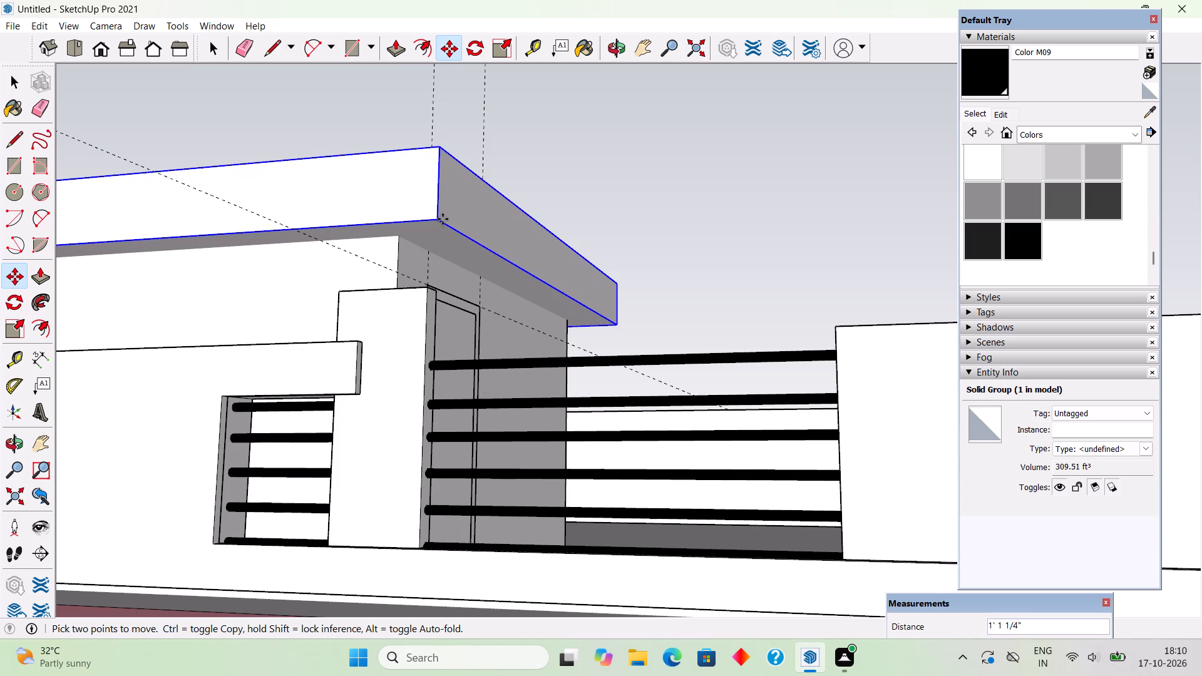
left_click(446, 214)
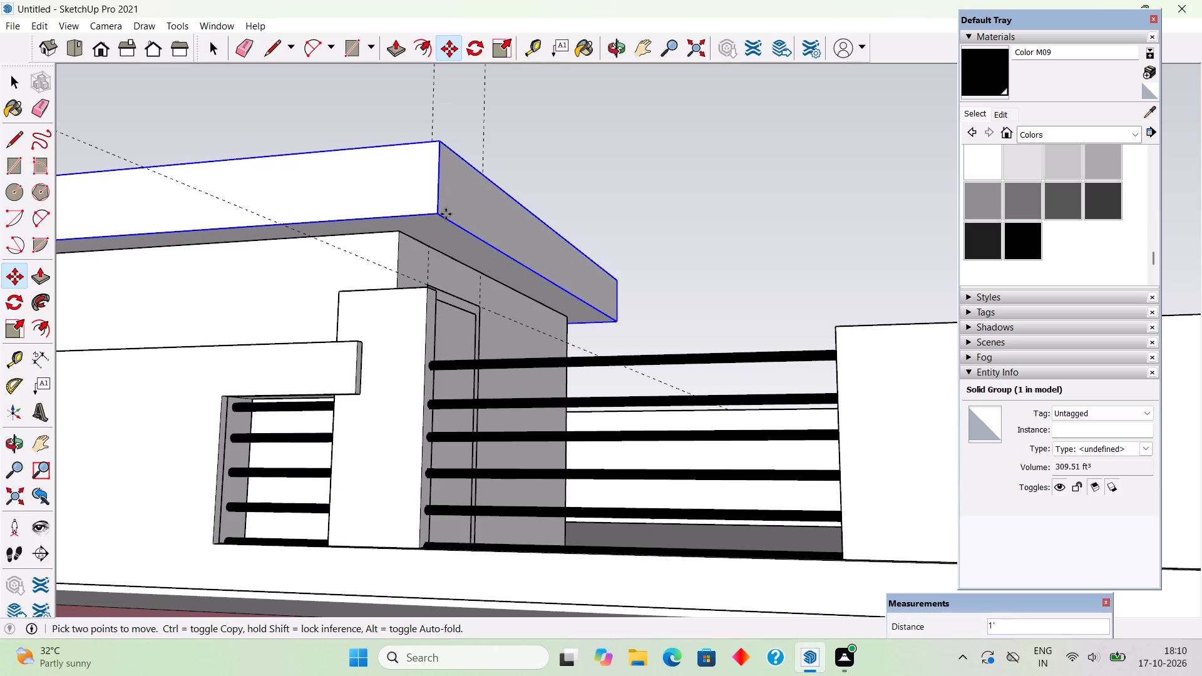
Examine the lowered roof slab and walls of the rooftop stair room from several angles.
key("space")
left_click(487, 322)
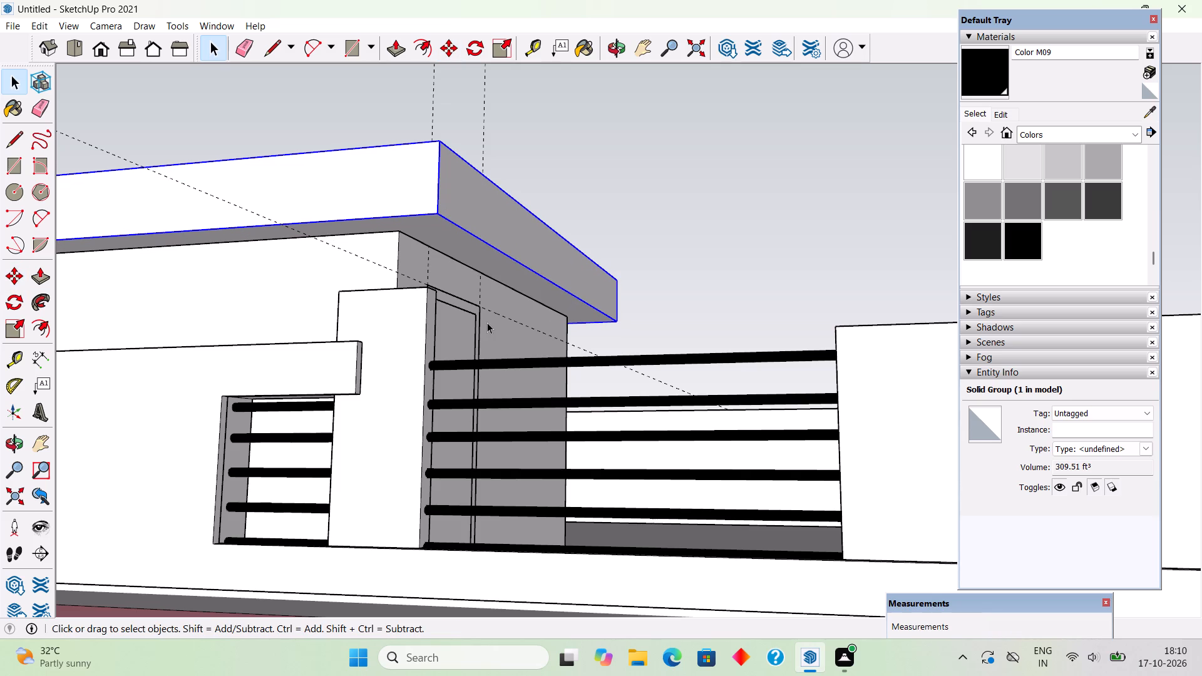
left_click(639, 242)
scroll(639, 242, "down", 5)
middle_click_drag(616, 259, 428, 348)
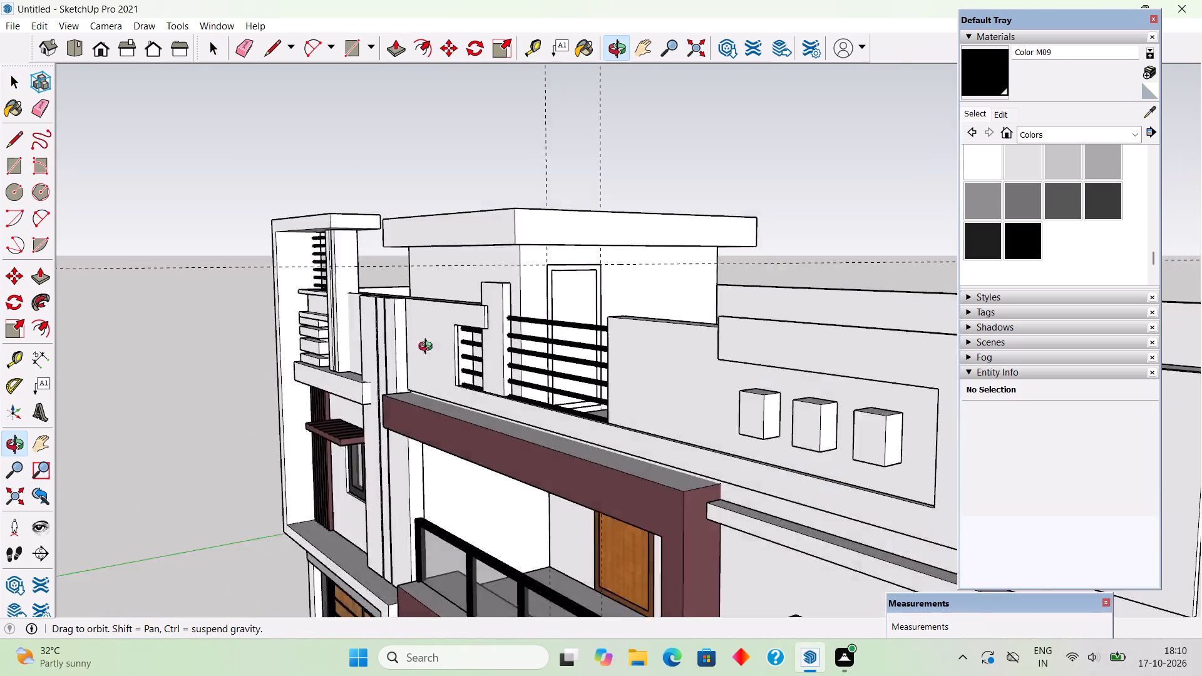
middle_click_drag(428, 348, 447, 232)
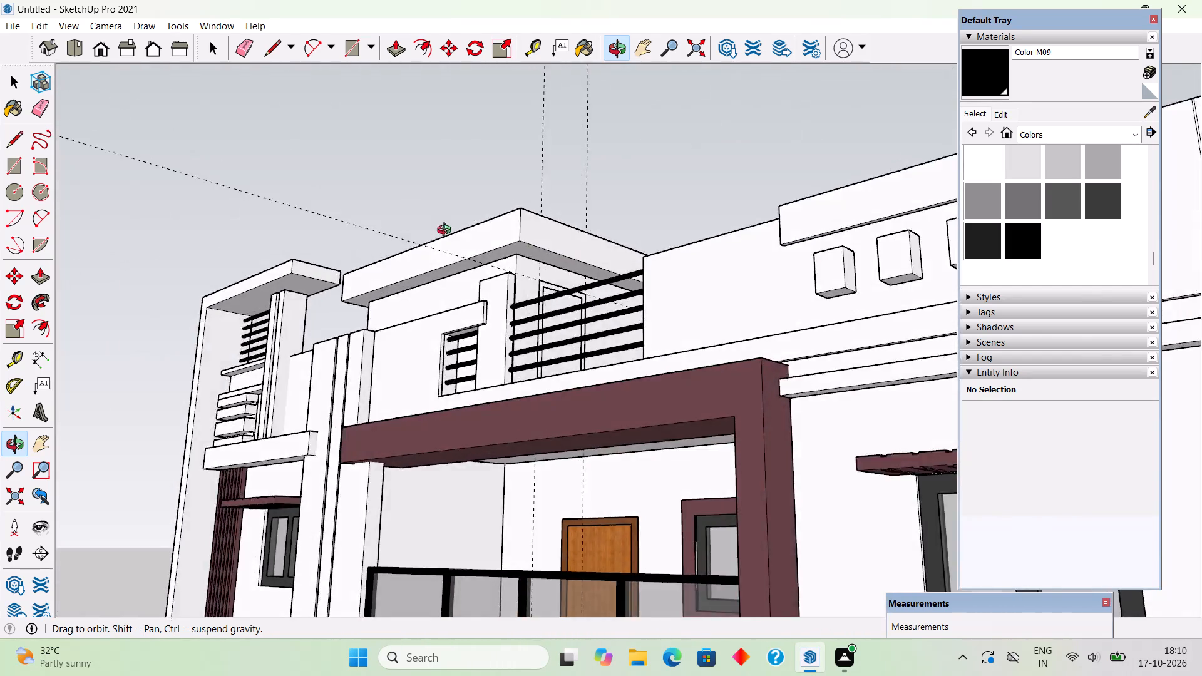
middle_click_drag(447, 232, 572, 332)
scroll(572, 332, "down", 3)
scroll(390, 273, "down", 4)
Open the stair room's roof slab group, push one side face inward and the top face down about 4 1/2", and leave the group.
middle_click_drag(413, 299, 774, 402)
scroll(774, 402, "down", 2)
scroll(475, 339, "up", 5)
triple_click(439, 347)
scroll(439, 347, "up", 6)
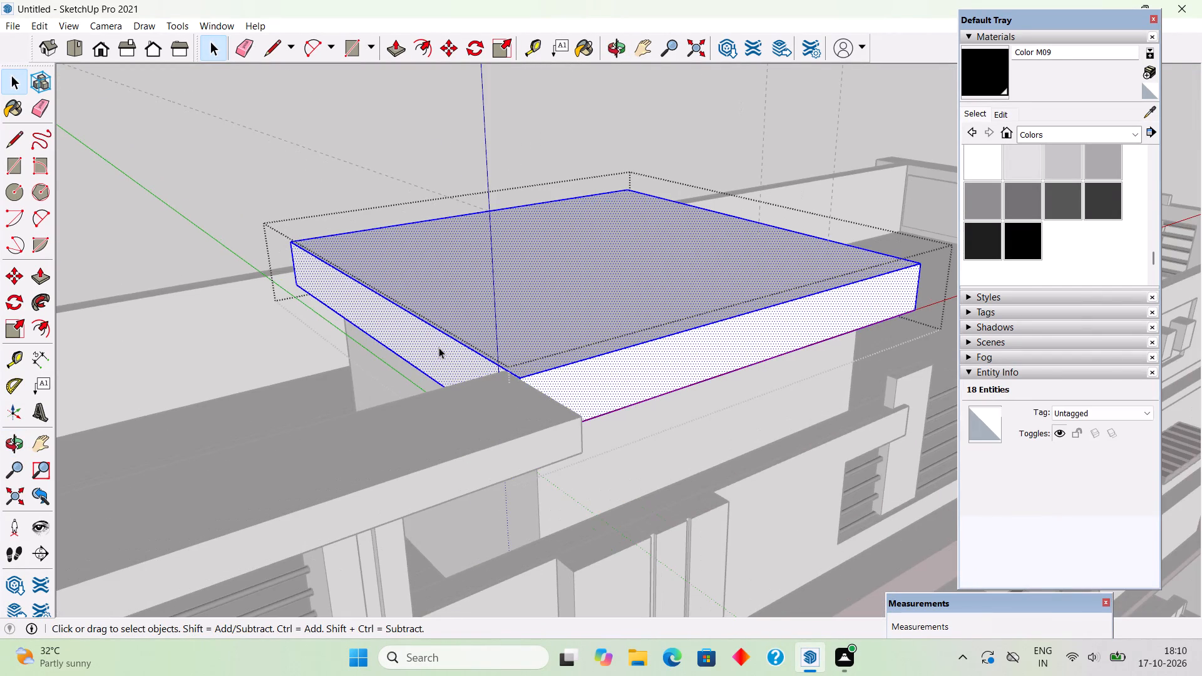
key("p")
left_click(439, 347)
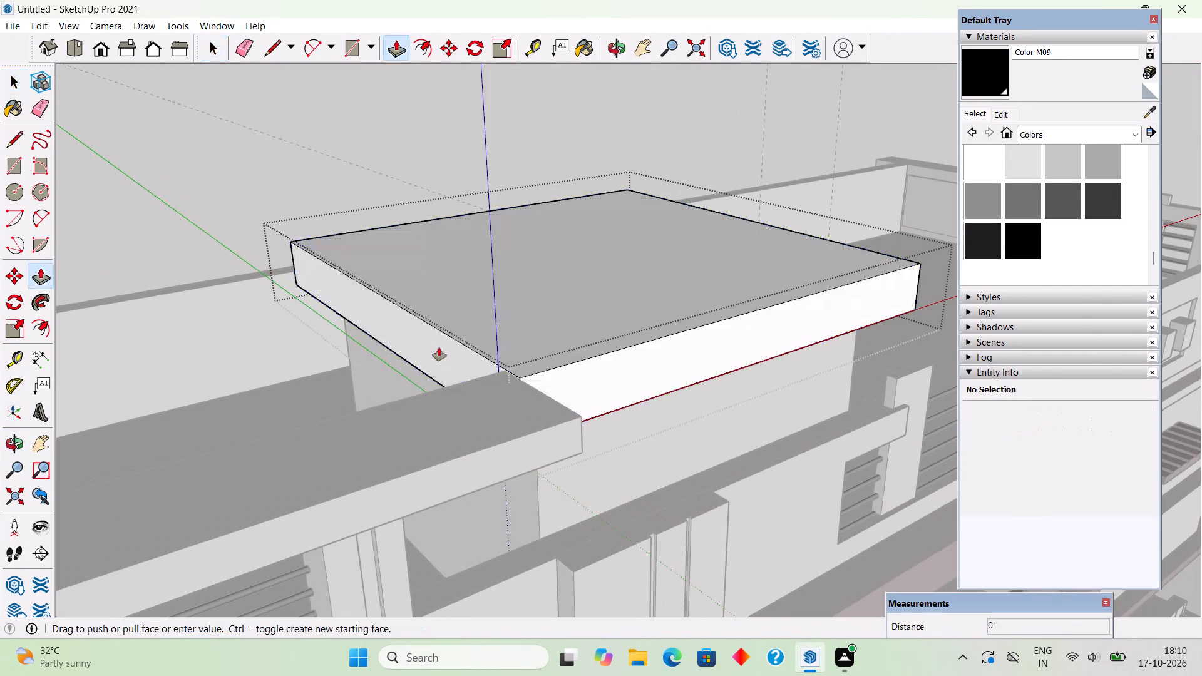
left_click(449, 346)
left_click(558, 313)
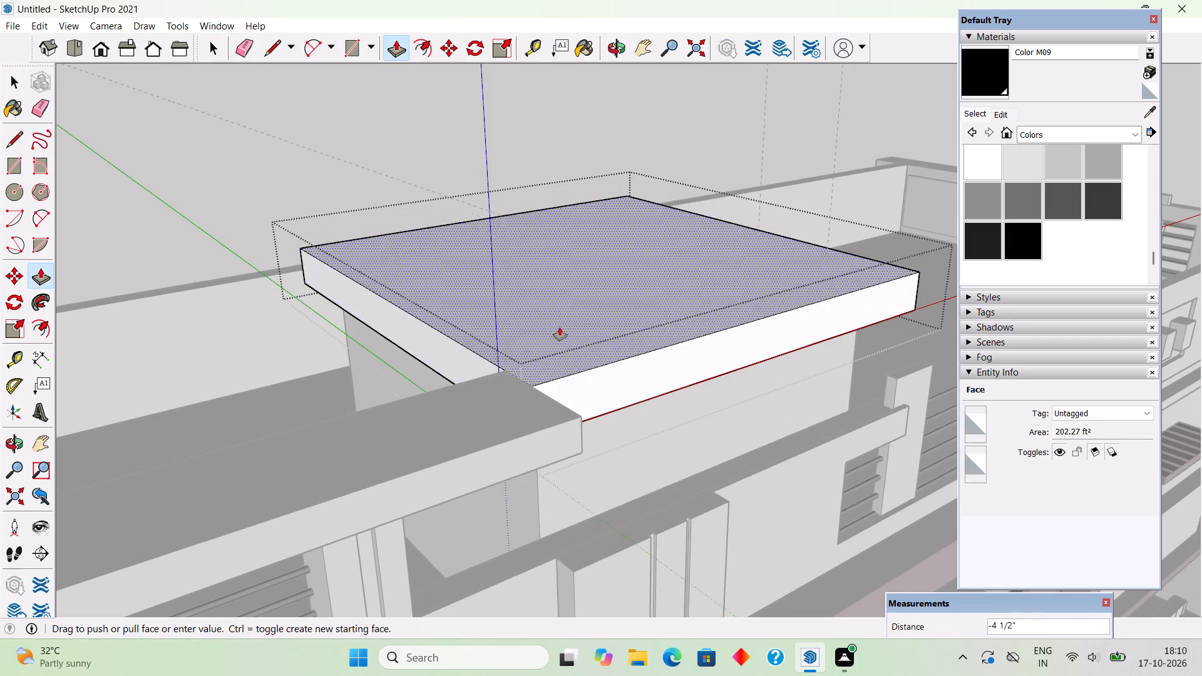
left_click(560, 327)
key("space")
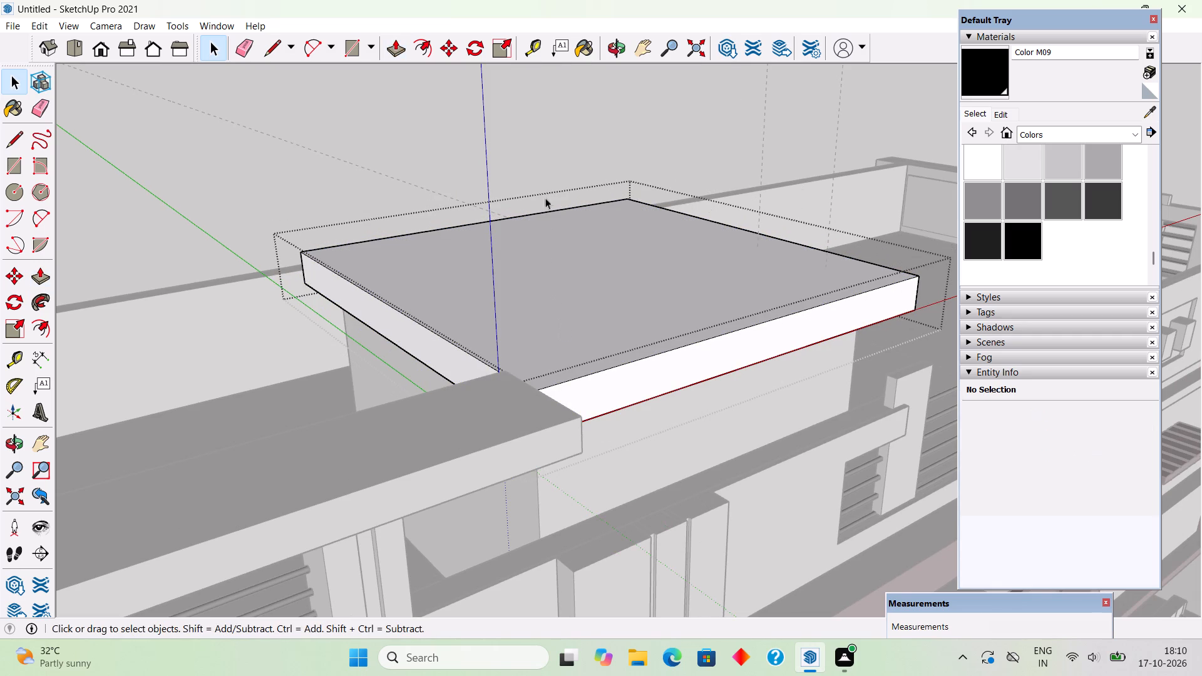
left_click(537, 163)
Examine the trimmed stair-room slab against the facade, parapet and tower from several angles.
scroll(569, 354, "down", 1)
middle_click_drag(569, 354, 229, 227)
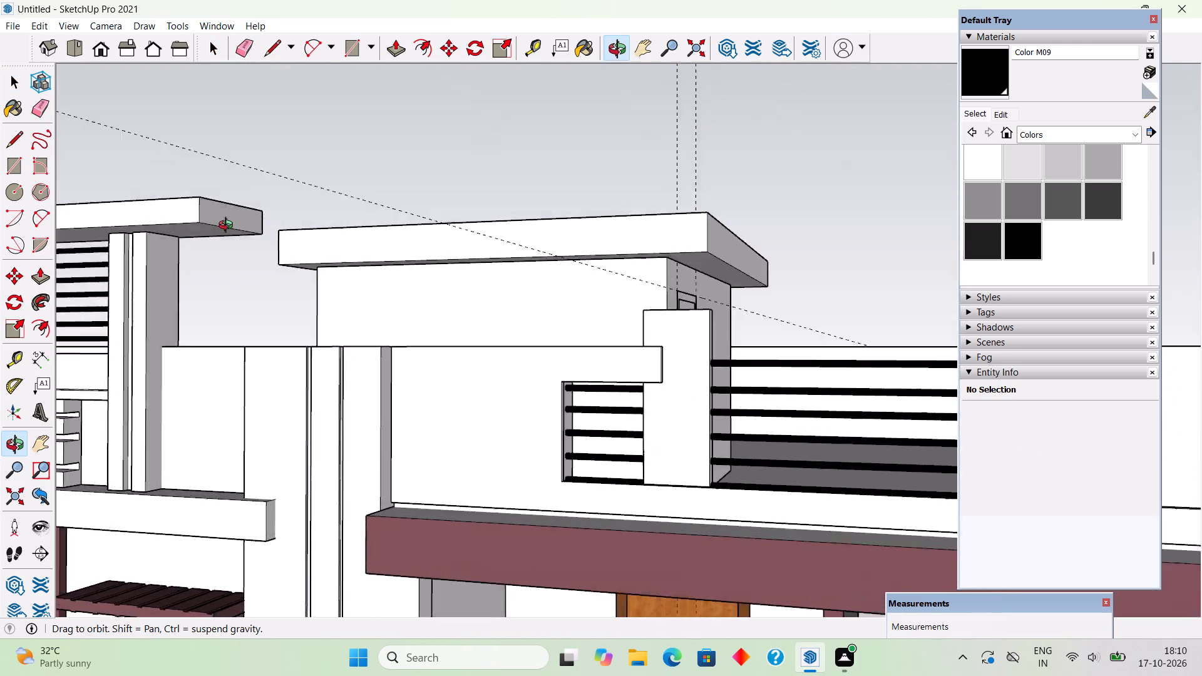
middle_click_drag(229, 227, 146, 231)
scroll(146, 231, "down", 2)
scroll(242, 259, "down", 2)
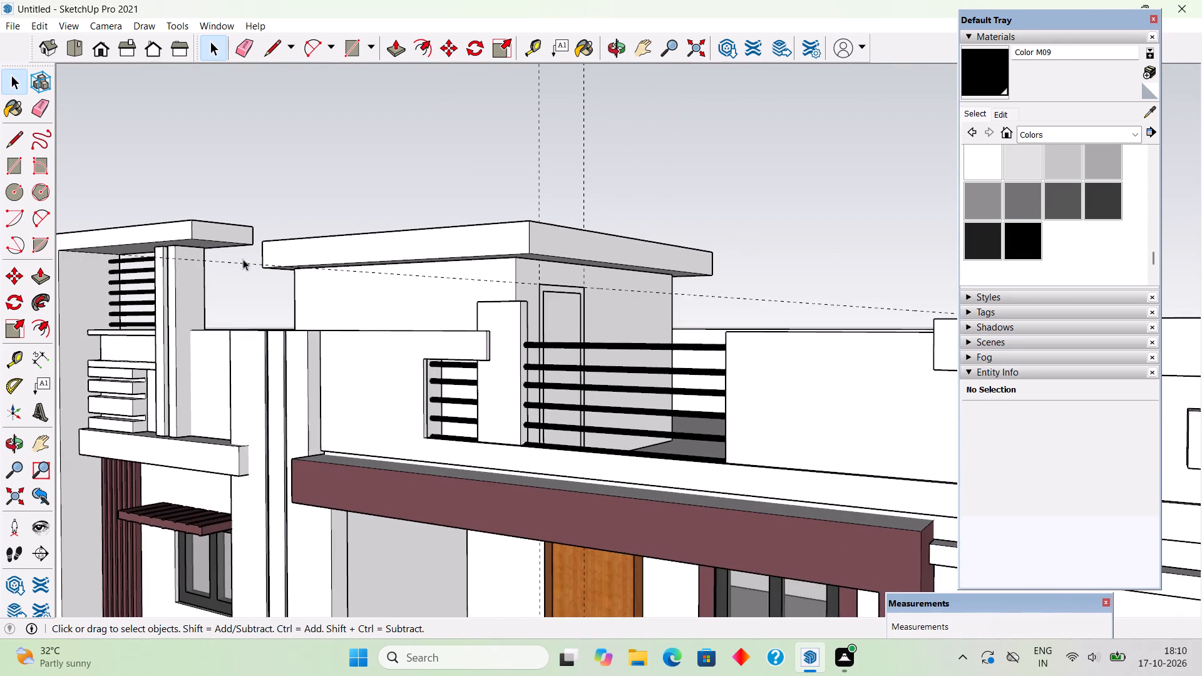
scroll(243, 259, "down", 3)
middle_click_drag(407, 279, 314, 252)
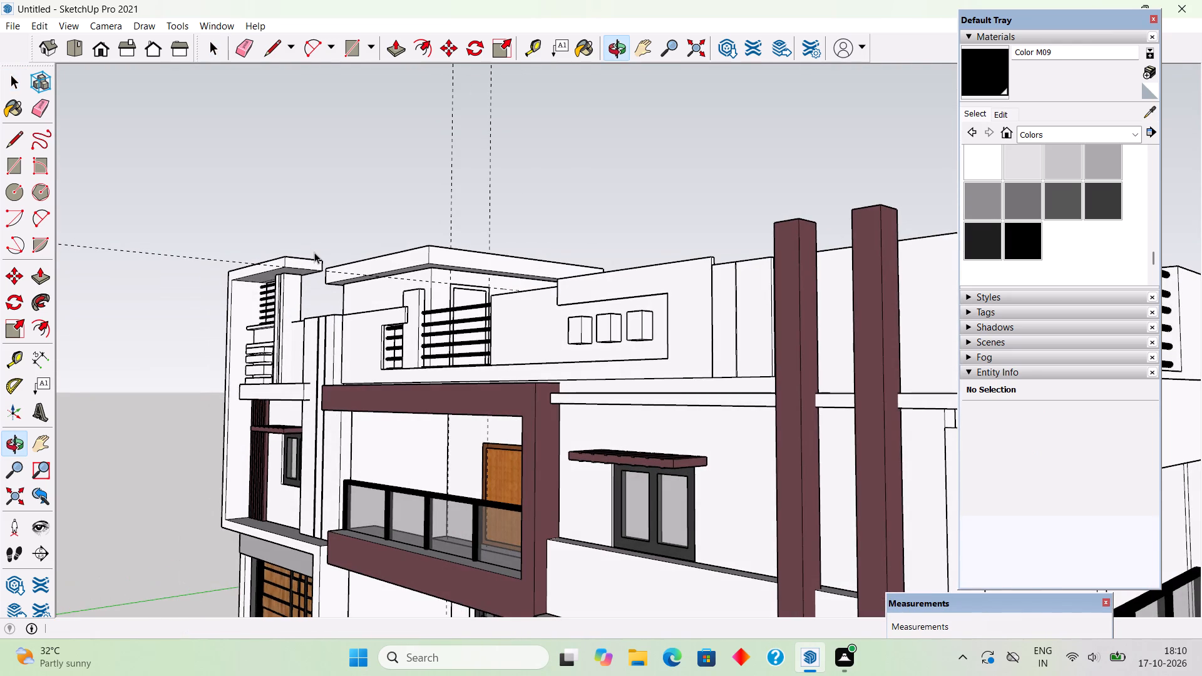
scroll(535, 300, "down", 2)
middle_click_drag(535, 309, 535, 398)
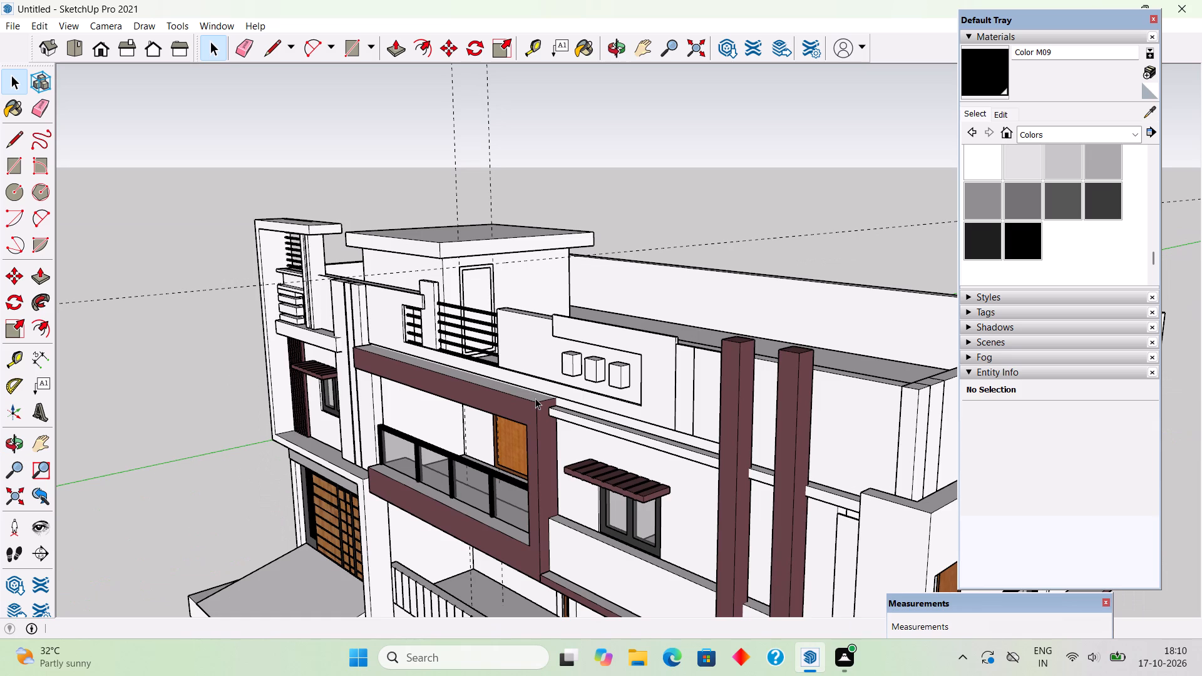
middle_click_drag(534, 430, 595, 397)
scroll(595, 397, "up", 2)
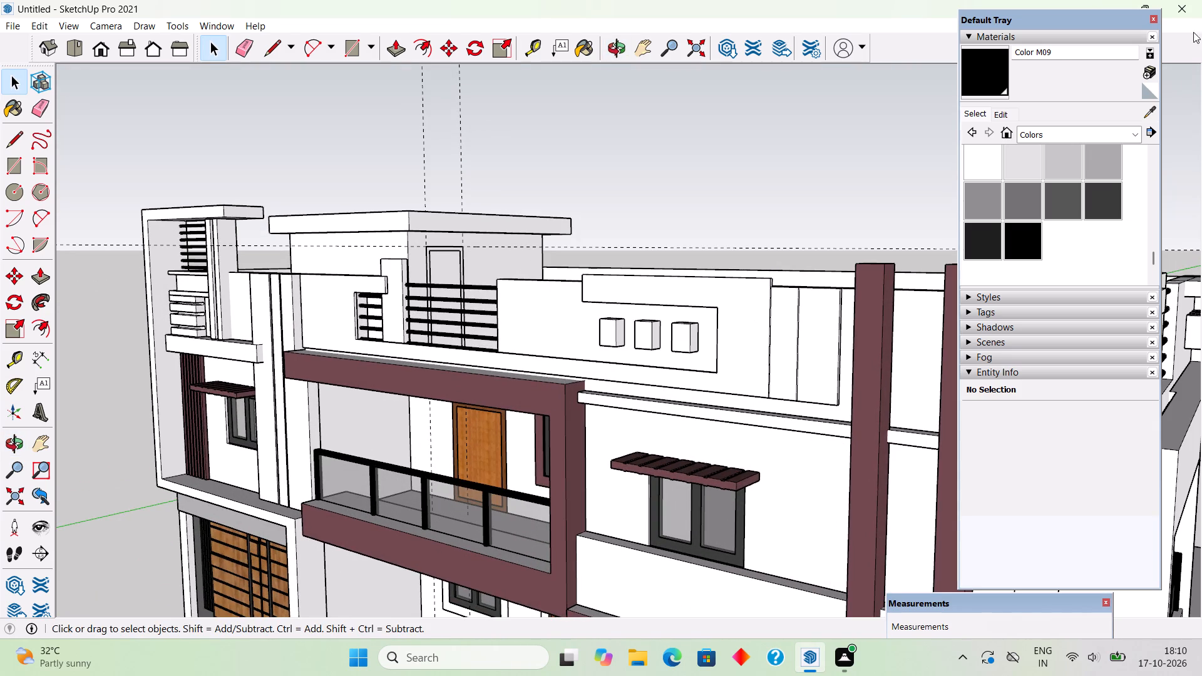
Sample Wood Veneer 01 from the balcony door's frame and paint the rooftop stair room's door frame with it.
left_click(1150, 115)
scroll(441, 493, "up", 4)
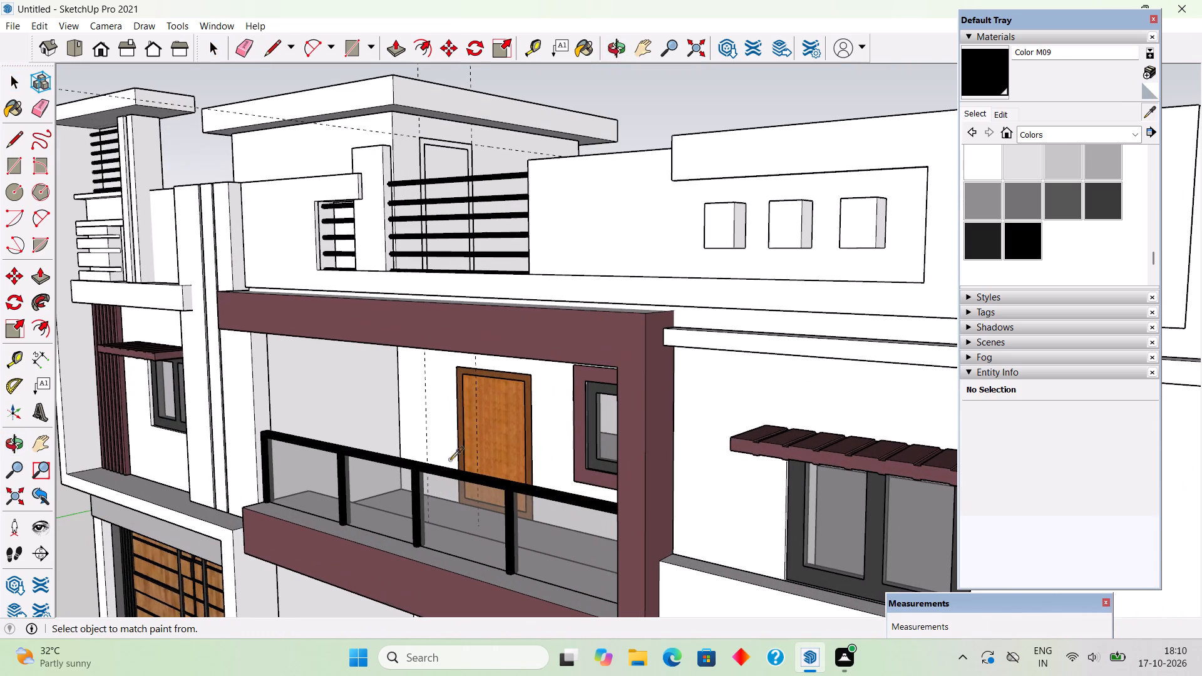
left_click(461, 439)
middle_click_drag(472, 200, 466, 254)
scroll(470, 142, "up", 3)
left_click(456, 148)
middle_click_drag(476, 265, 529, 179)
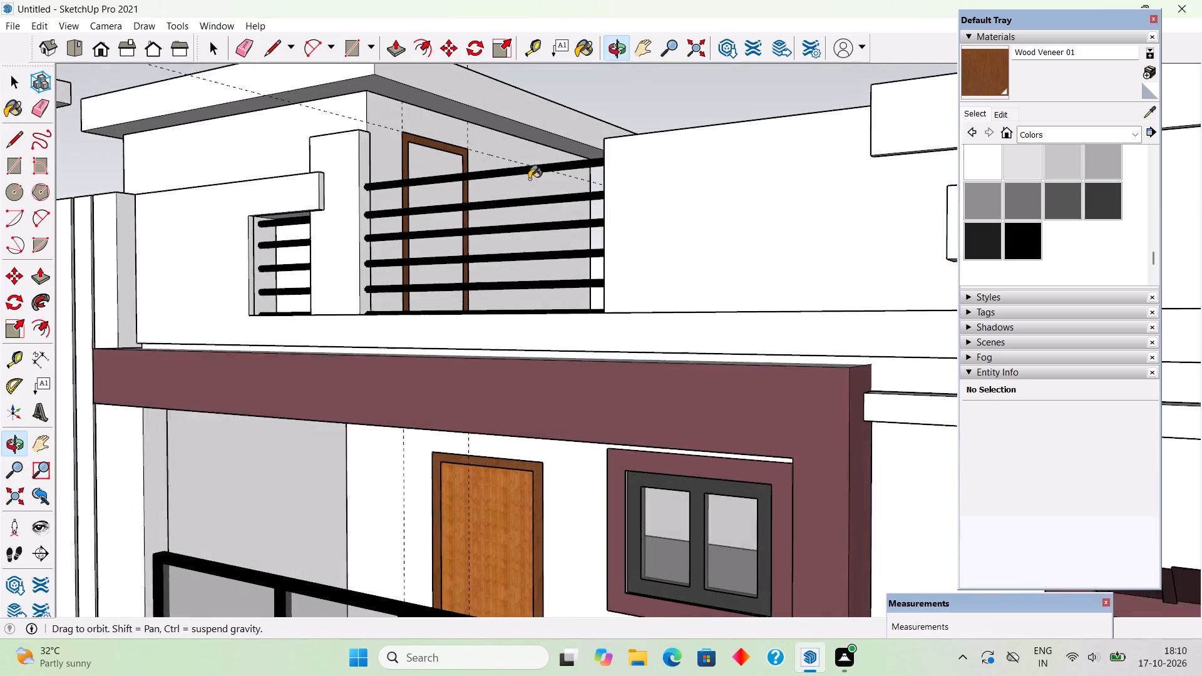
middle_click_drag(529, 179, 526, 180)
Sample Wood Bamboo from the balcony door's panel and paint the rooftop stair room's door panel with it.
left_click(1149, 111)
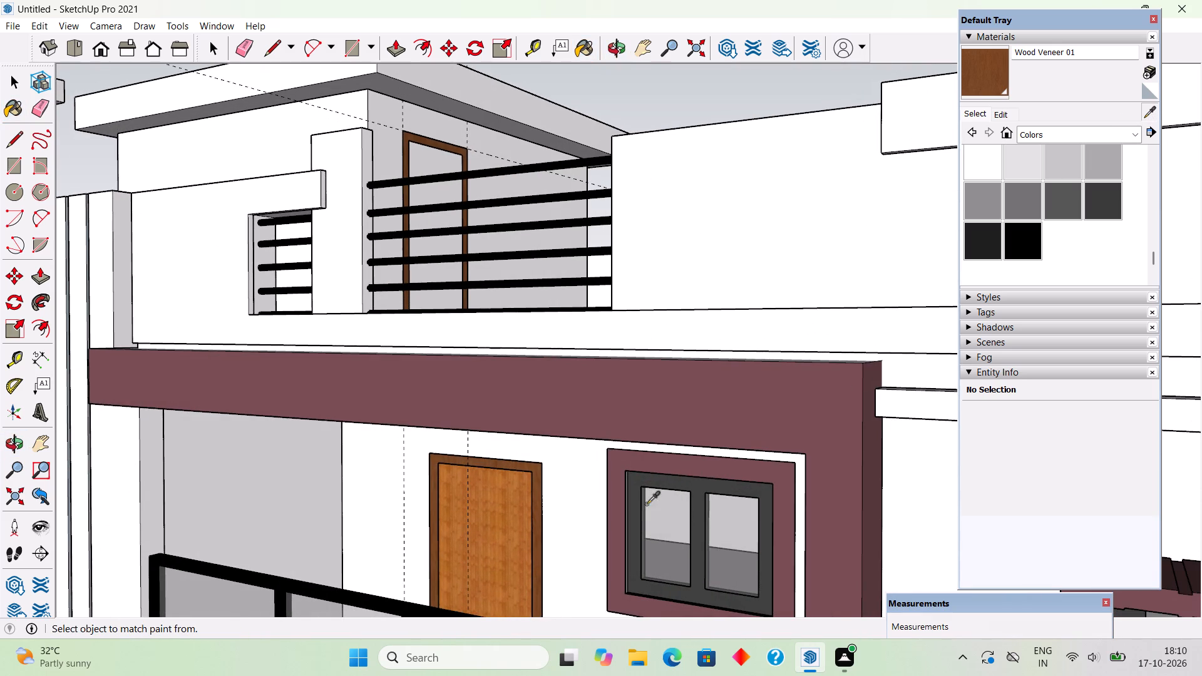
scroll(647, 504, "up", 1)
left_click(470, 521)
middle_click_drag(546, 245, 501, 446)
left_click(408, 104)
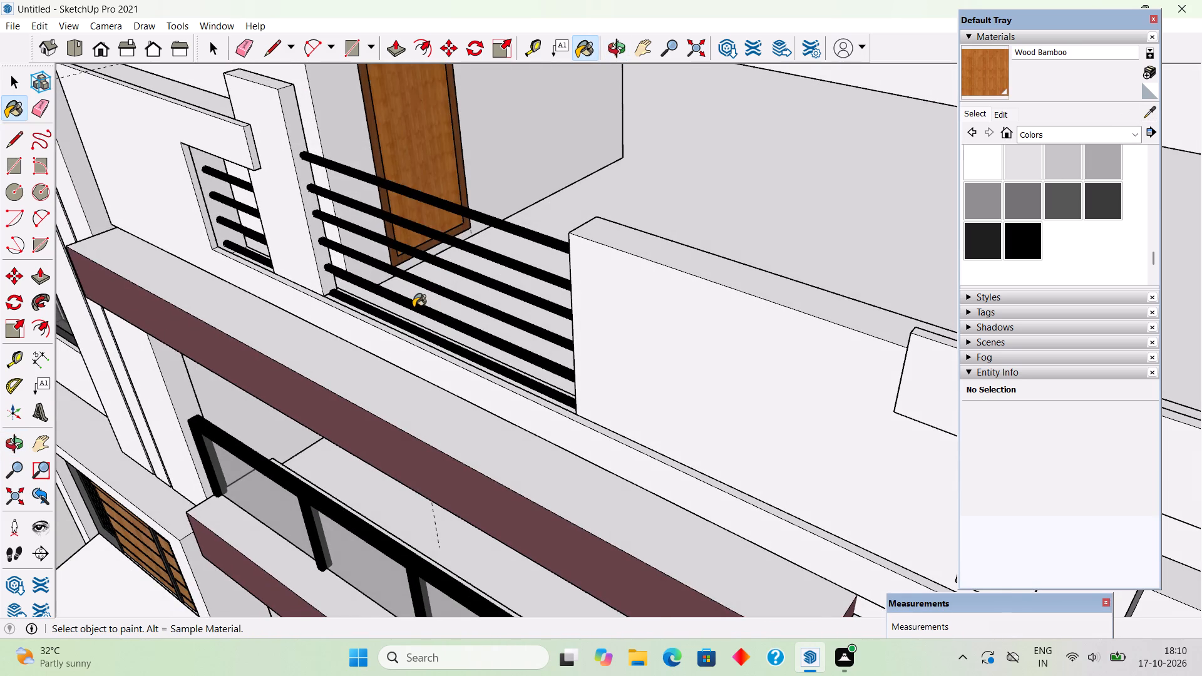
scroll(414, 307, "down", 8)
middle_click_drag(424, 349, 451, 248)
scroll(451, 248, "down", 3)
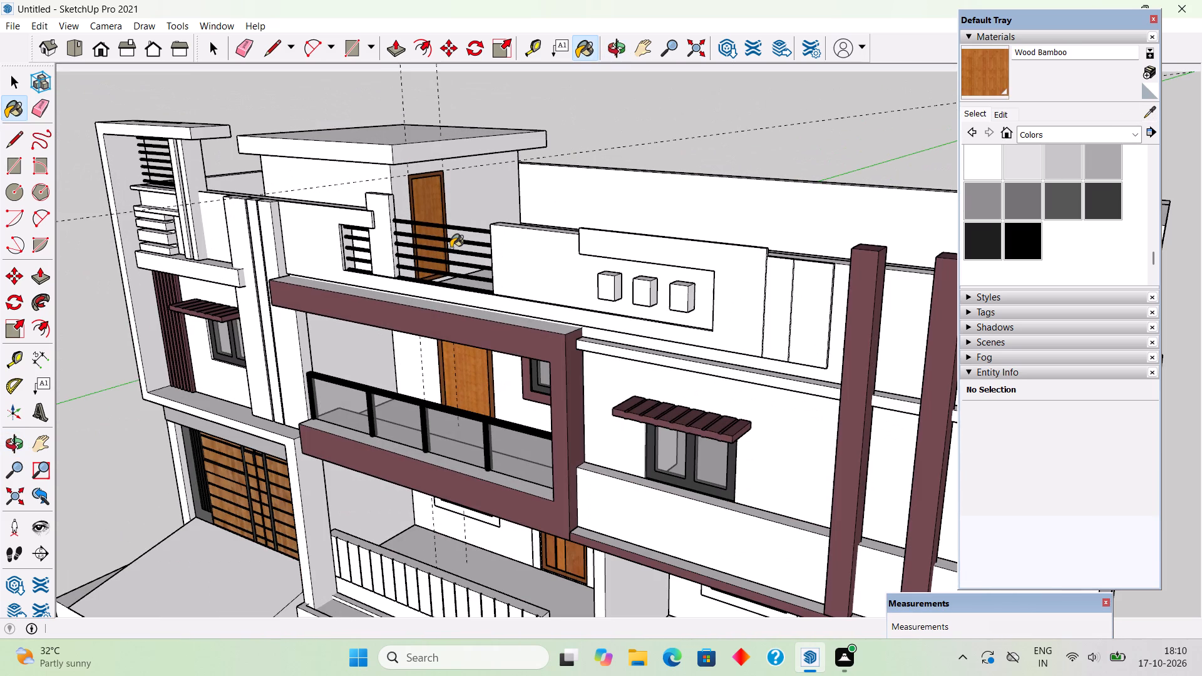
key("space")
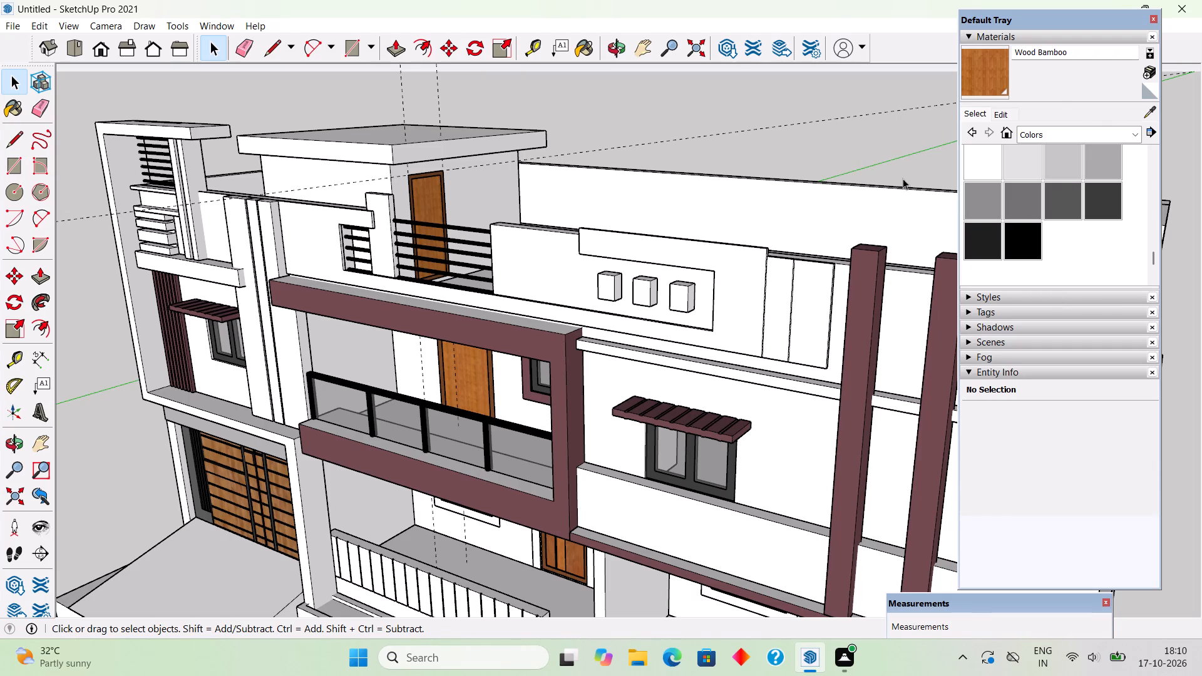
Sample Color L11 from the tall facade column and paint the three projecting blocks on the front parapet with it.
left_click(1147, 110)
left_click(871, 284)
left_click(684, 291)
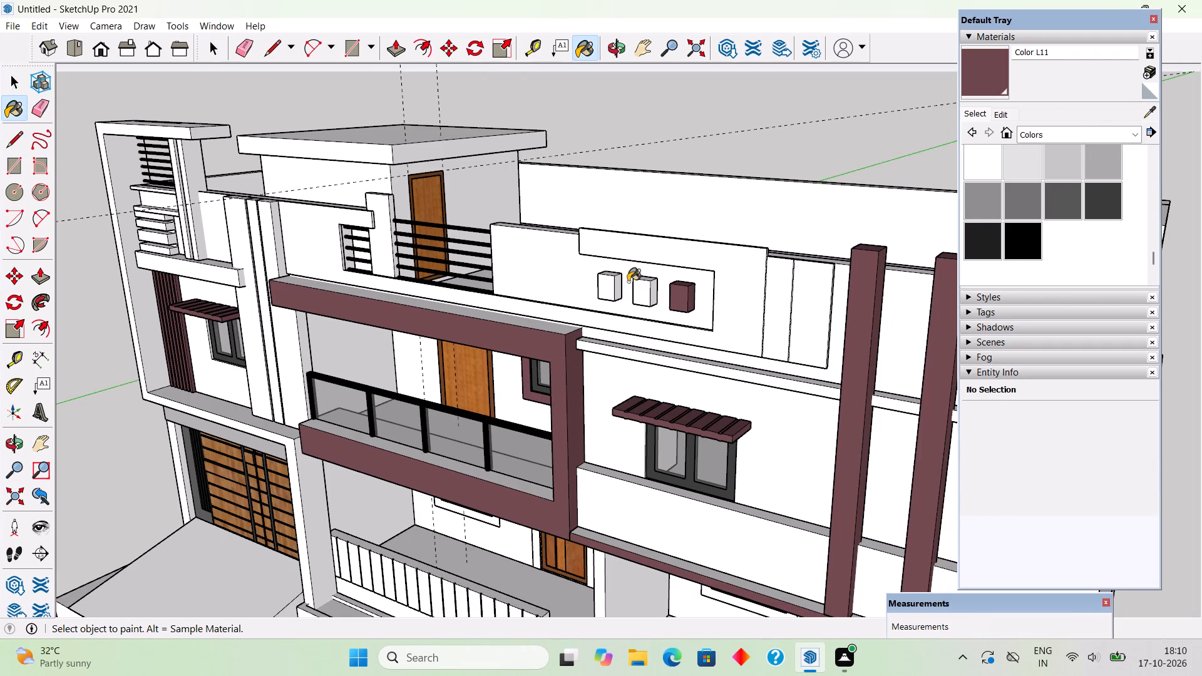
left_click(640, 282)
left_click(612, 285)
scroll(597, 279, "down", 2)
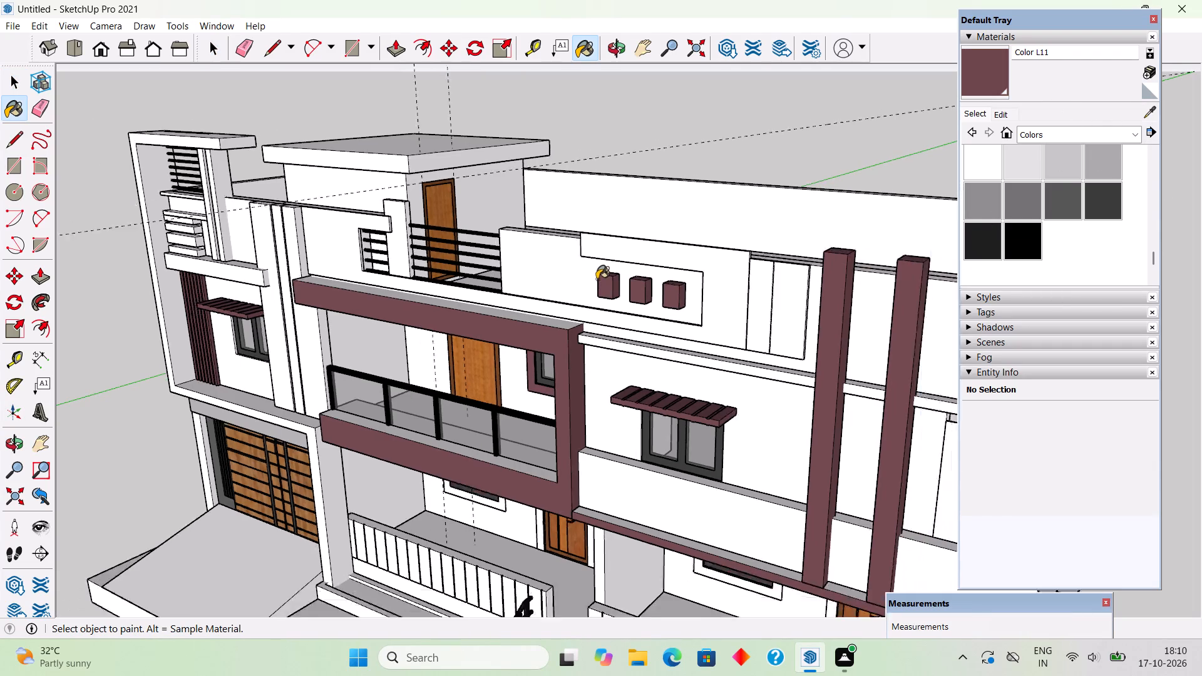
scroll(597, 279, "down", 8)
Paint the three projecting blocks on the side parapet with Color L11.
middle_click_drag(713, 315, 587, 256)
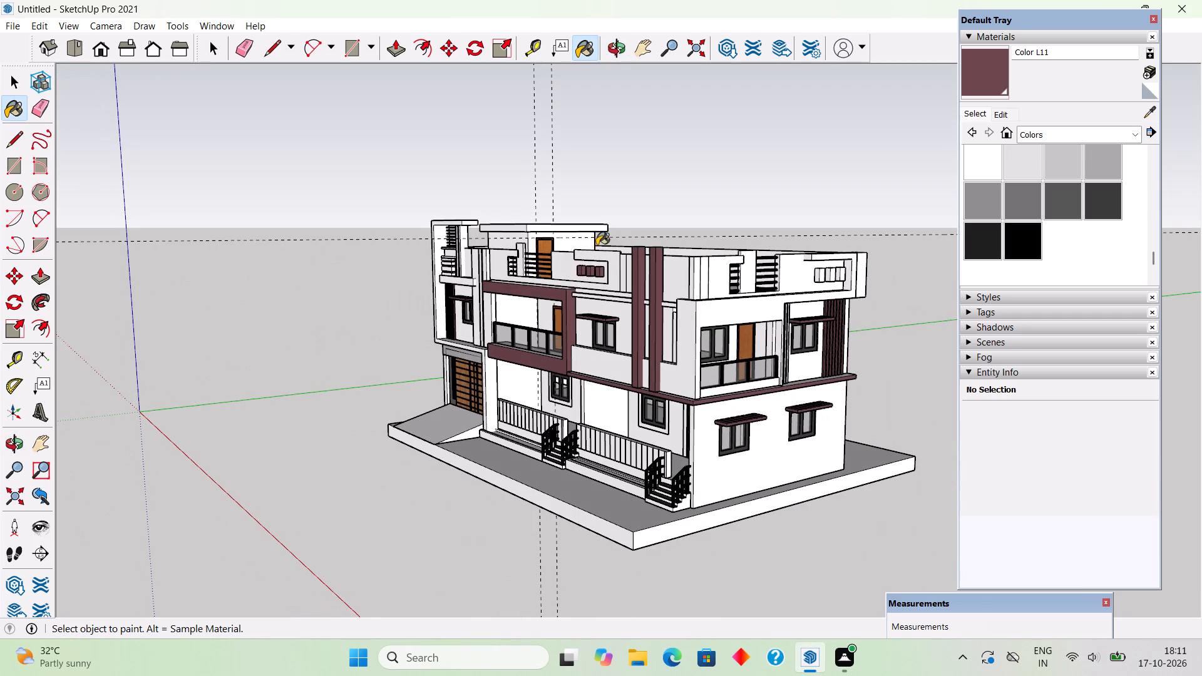
scroll(858, 304, "up", 7)
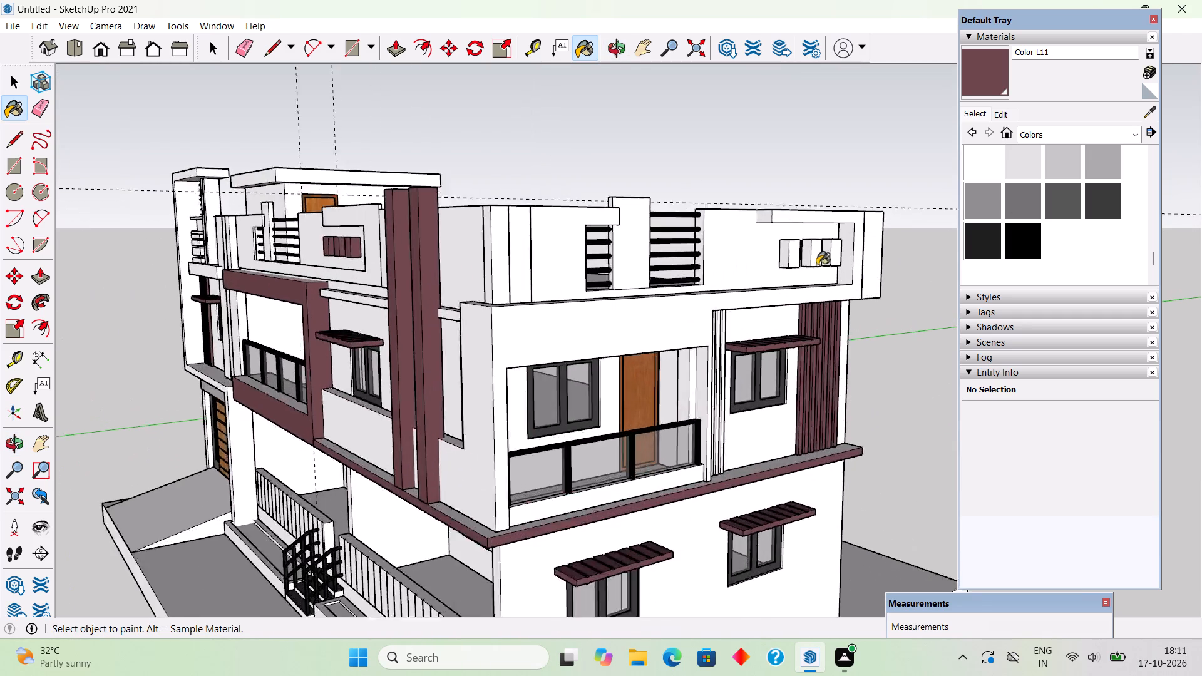
scroll(817, 265, "up", 2)
left_click(835, 246)
scroll(829, 252, "up", 5)
left_click(809, 252)
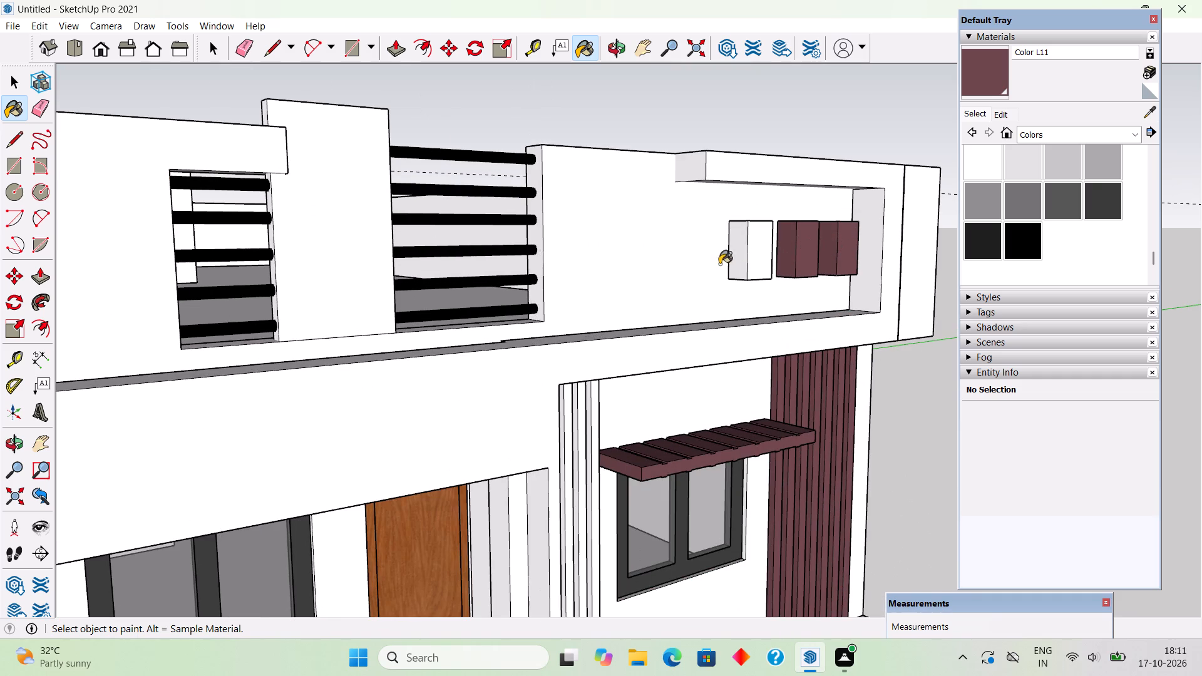
left_click(736, 250)
scroll(736, 250, "down", 9)
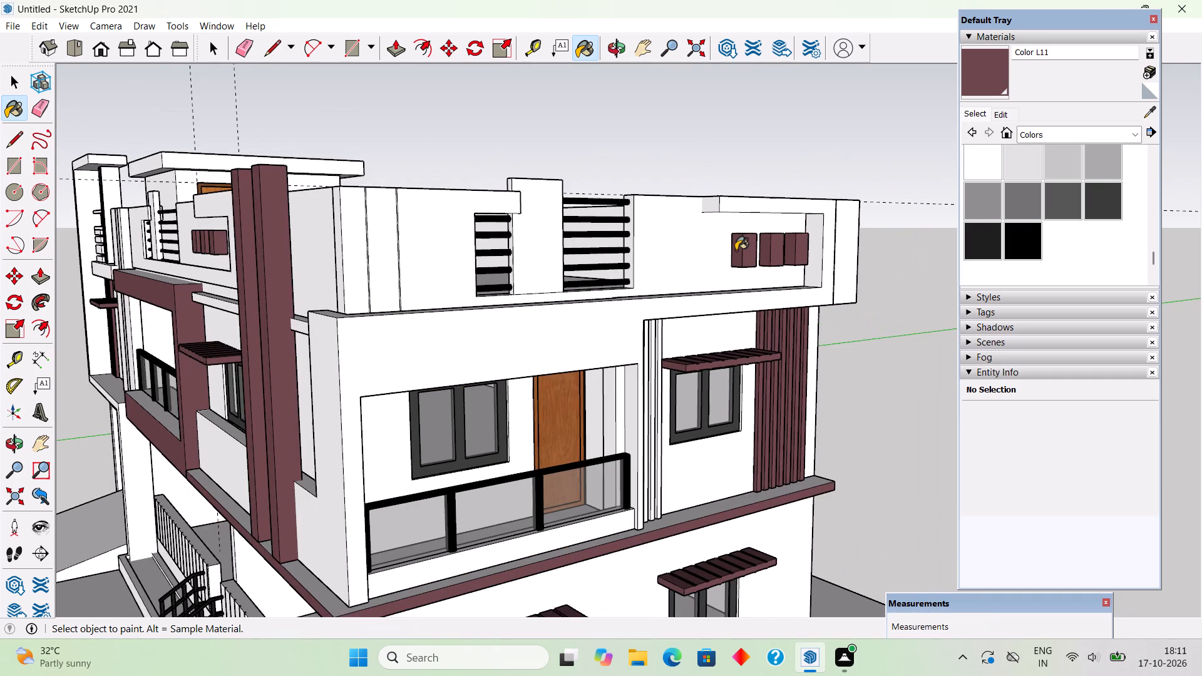
key("space")
Examine the whole house from the front, side and above with the newly painted parapet blocks.
scroll(753, 253, "down", 3)
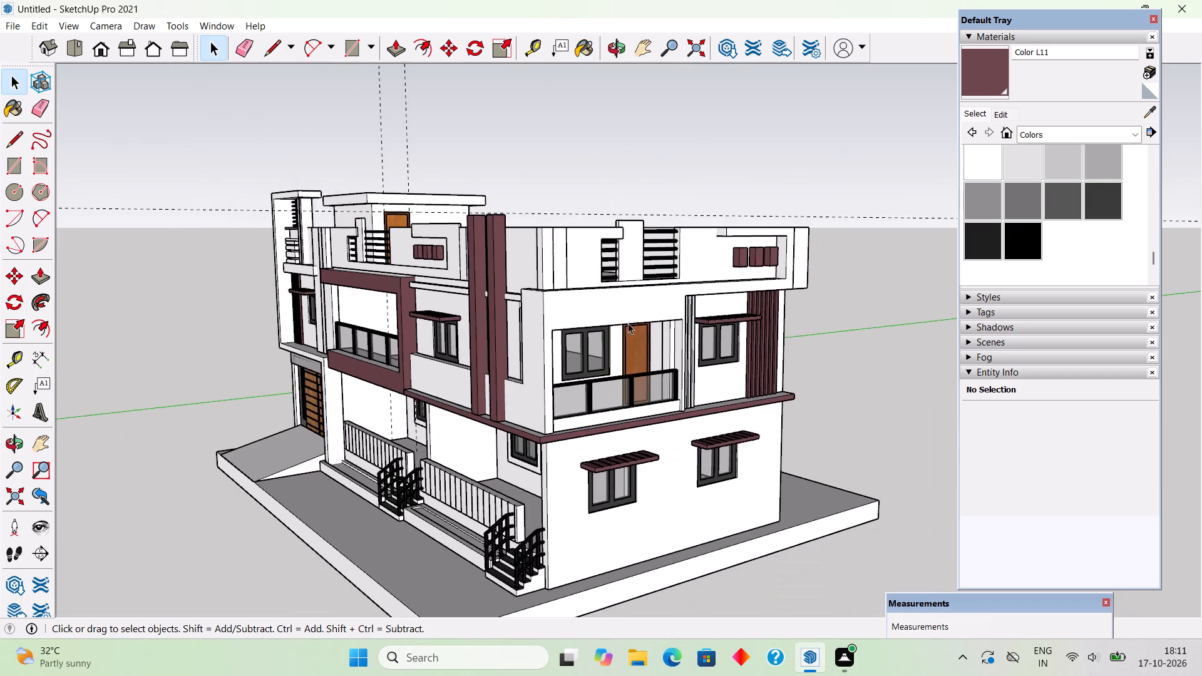
middle_click_drag(623, 327, 808, 367)
scroll(808, 367, "down", 3)
middle_click_drag(709, 341, 754, 213)
middle_click_drag(597, 320, 679, 367)
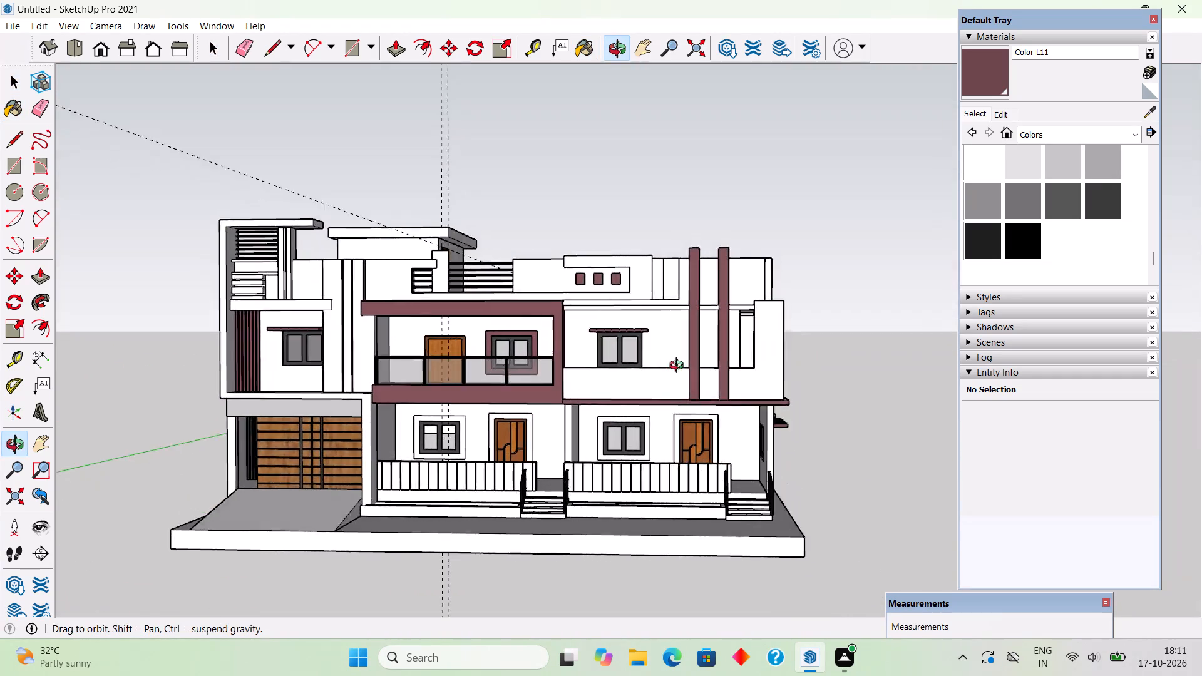
middle_click_drag(679, 367, 713, 478)
scroll(608, 369, "up", 4)
middle_click_drag(650, 310, 505, 397)
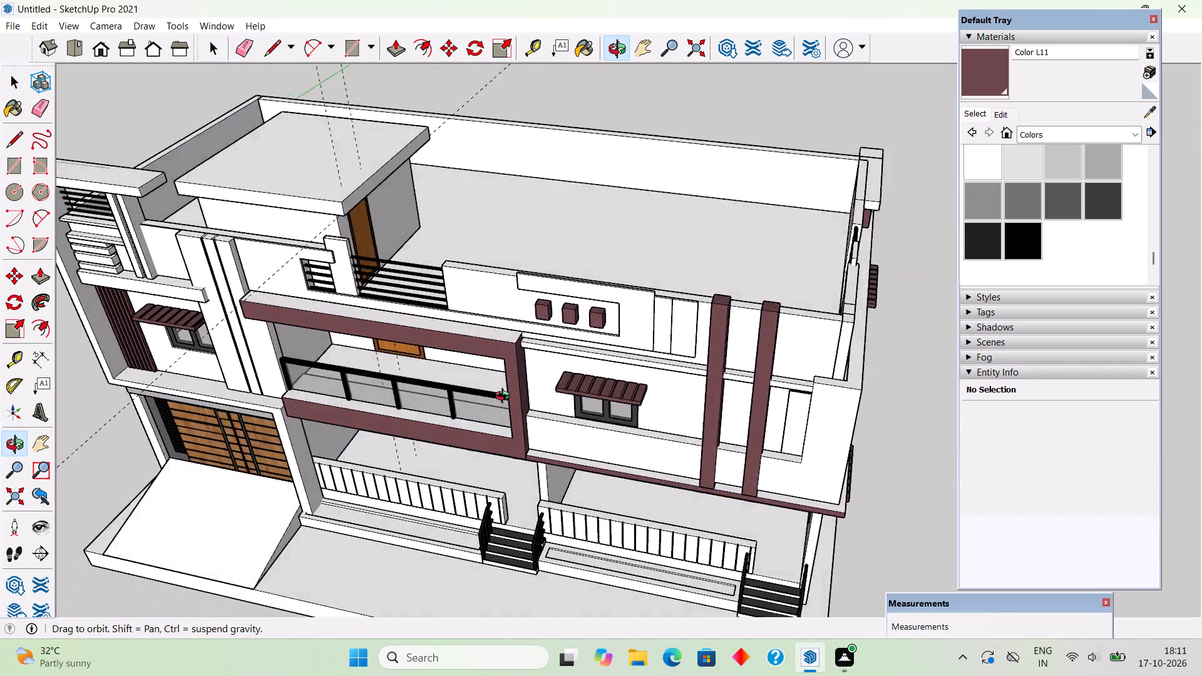
middle_click_drag(505, 397, 642, 320)
scroll(650, 315, "down", 3)
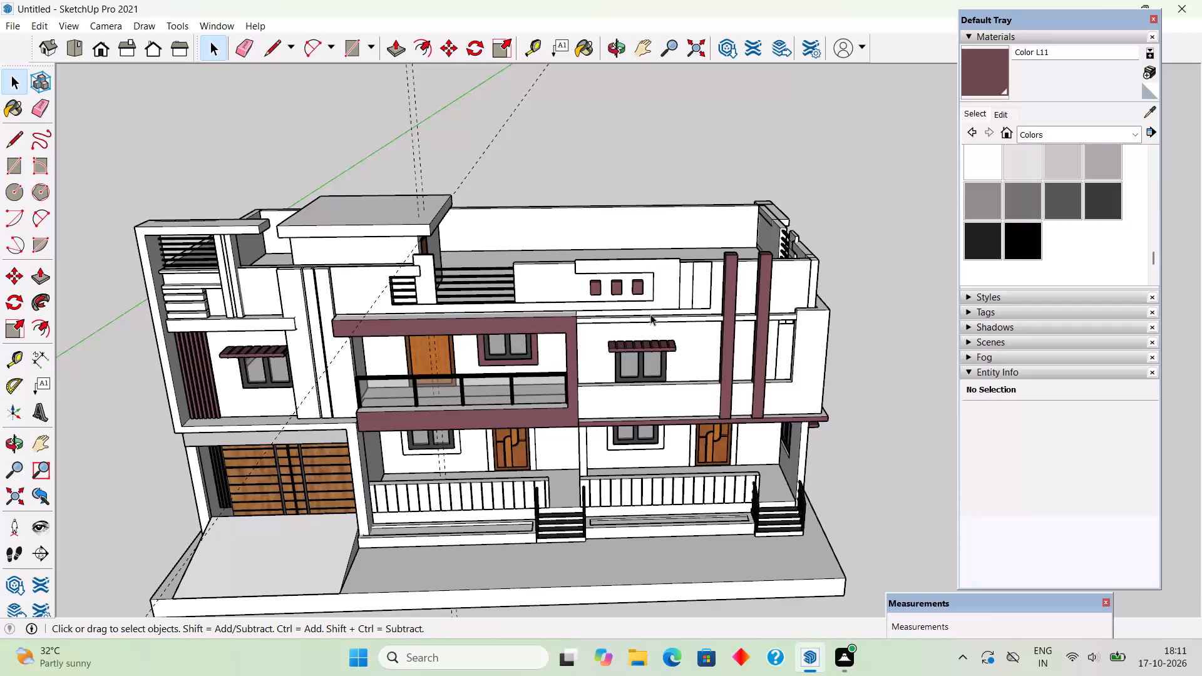
scroll(652, 329, "down", 3)
middle_click_drag(648, 362, 622, 300)
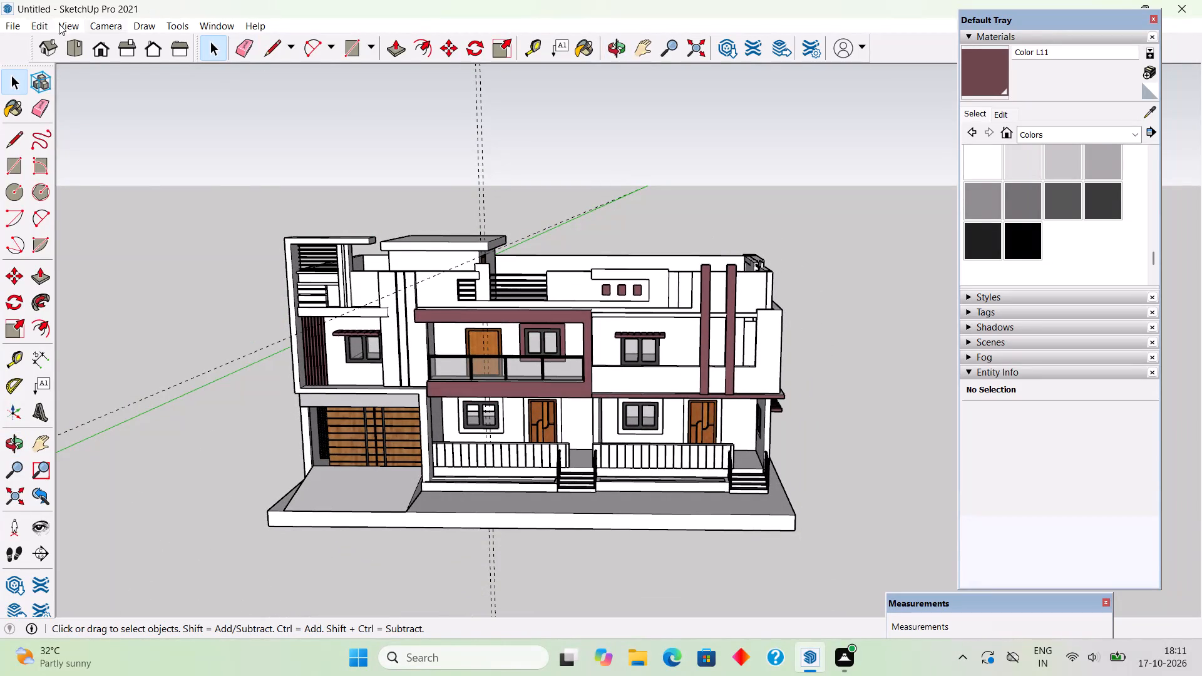
Delete all guides from the model.
left_click(51, 26)
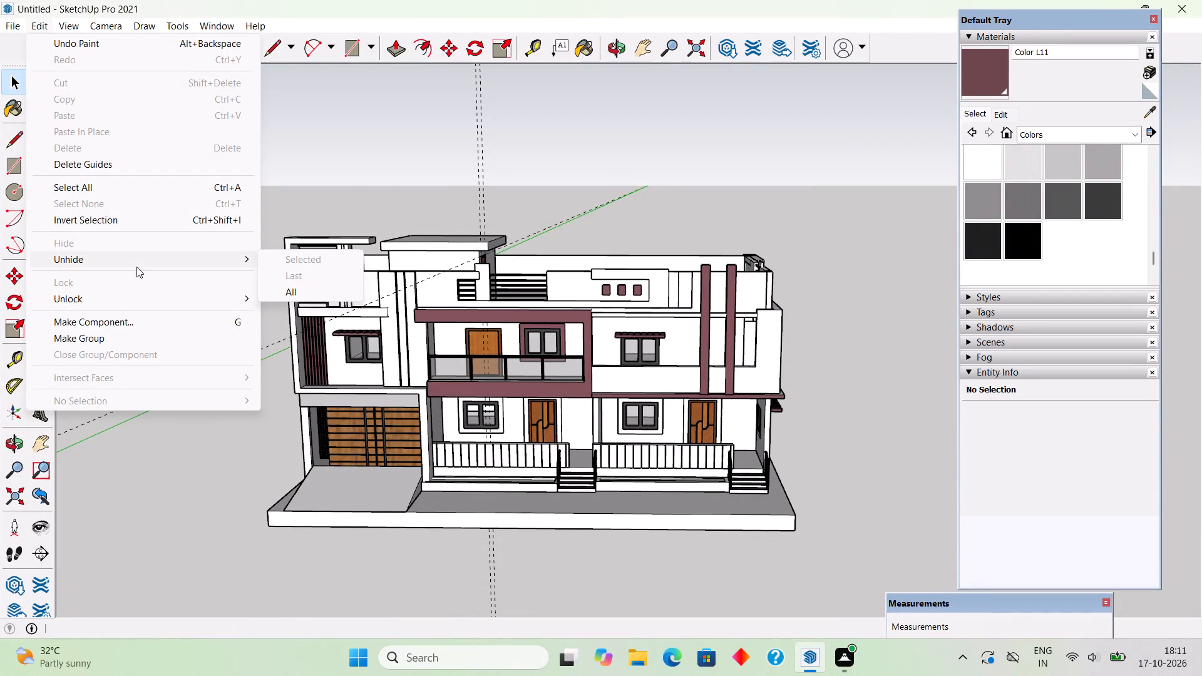
left_click(139, 166)
Paint the rooftop stair room's roof slab with Color L11.
middle_click_drag(376, 315, 378, 257)
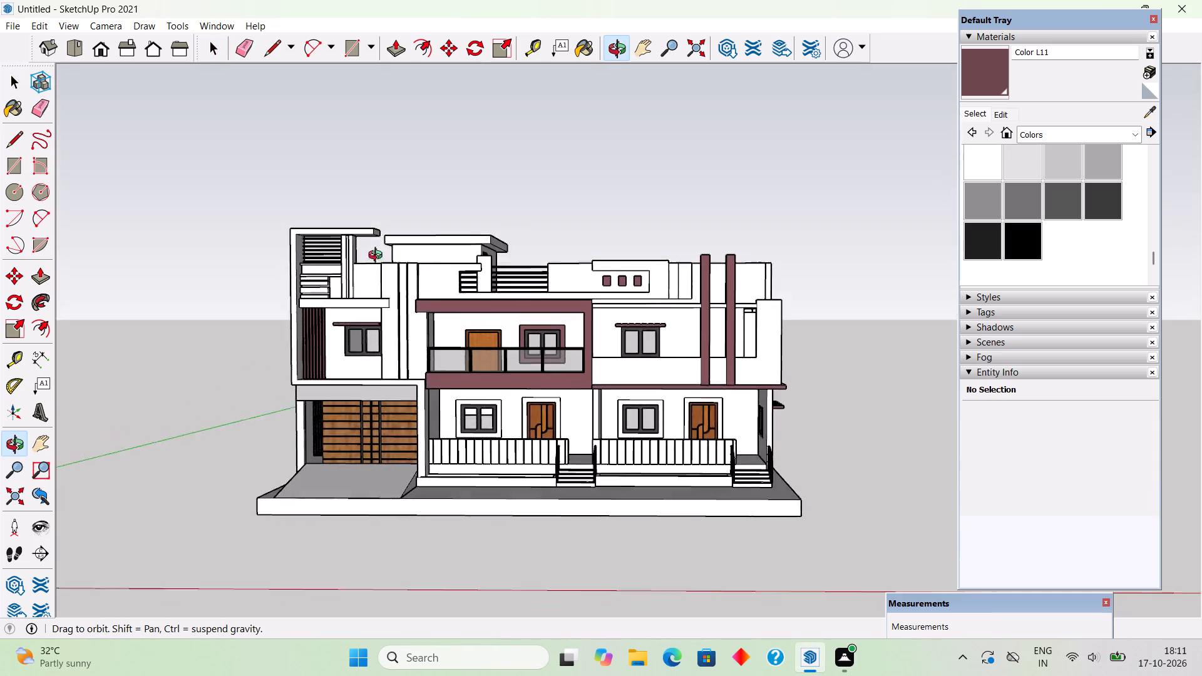
middle_click_drag(378, 257, 255, 259)
middle_click_drag(588, 307, 612, 378)
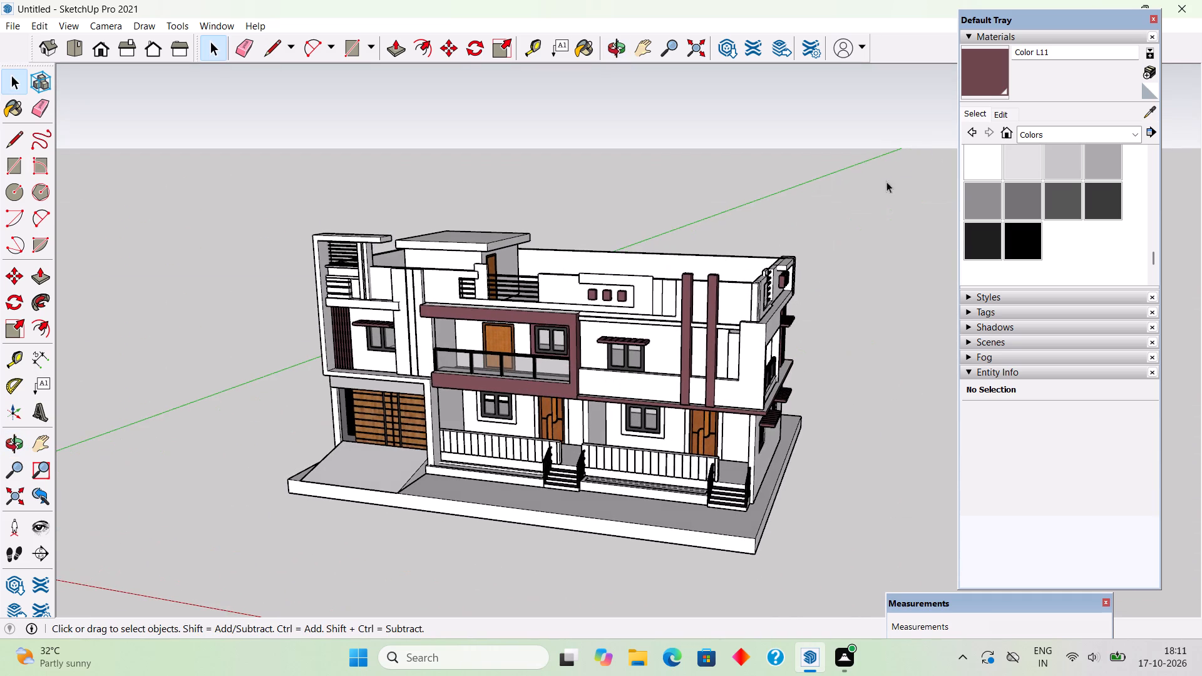
left_click(975, 87)
left_click(460, 232)
middle_click_drag(546, 374, 480, 262)
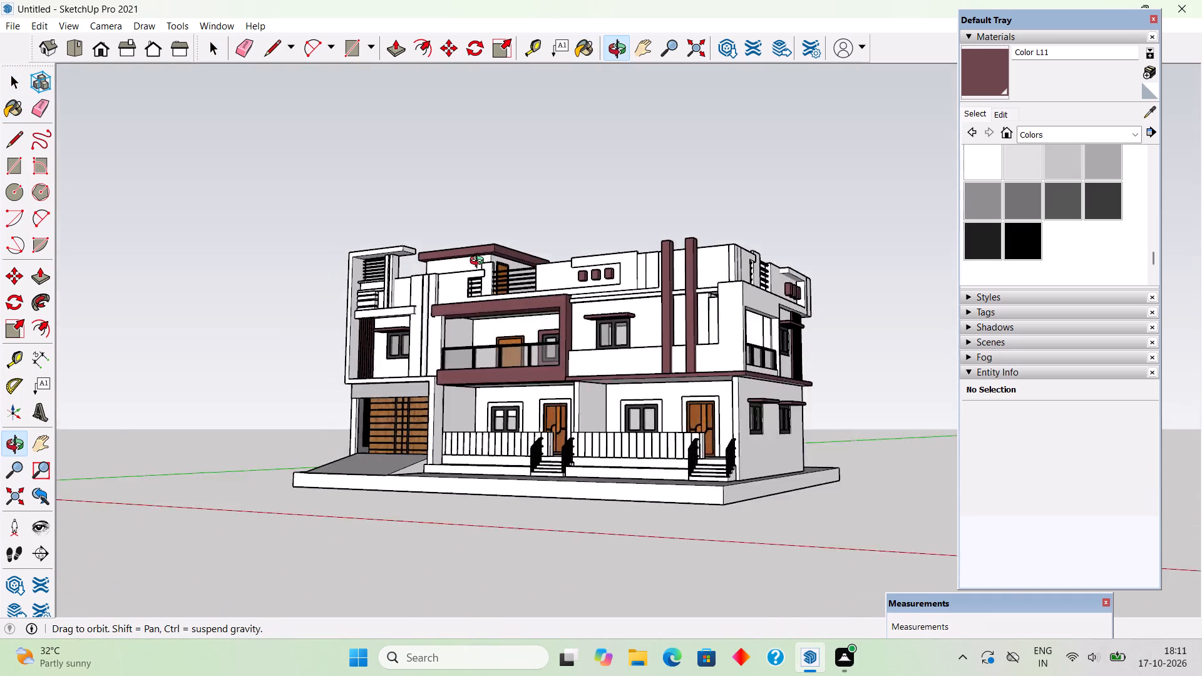
middle_click_drag(480, 262, 503, 337)
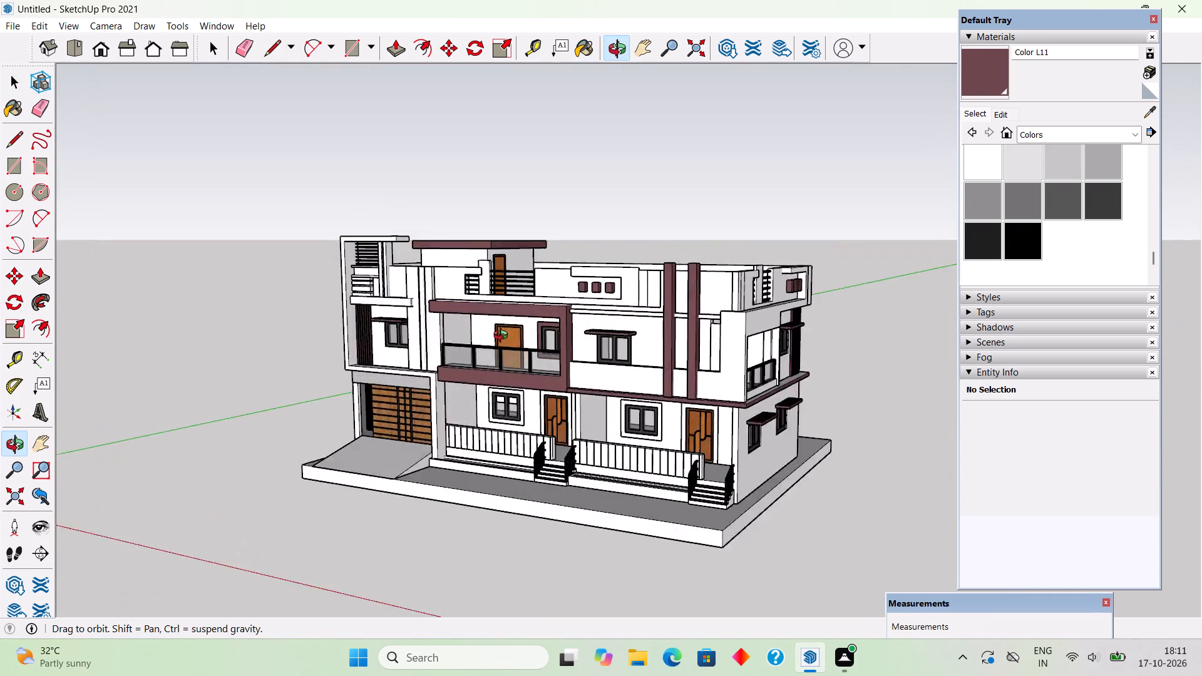
Examine the house's front and side facades and the rooftop with the painted roof slab and parapet blocks.
middle_click_drag(503, 337, 693, 312)
scroll(331, 296, "up", 4)
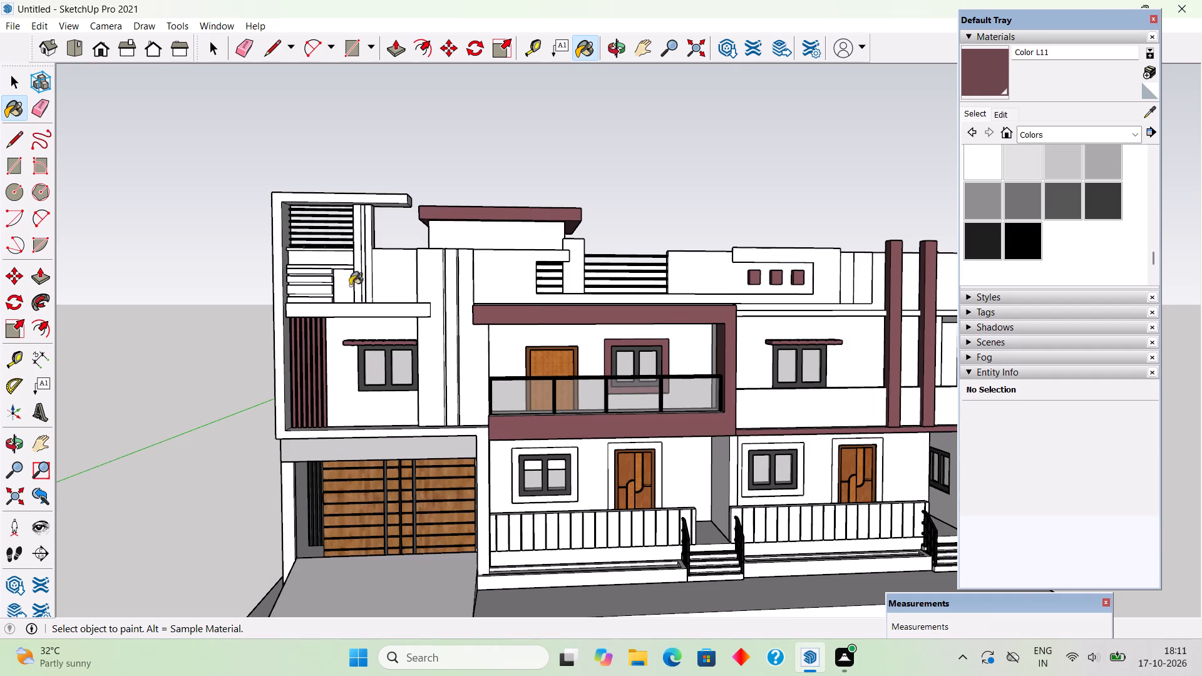
scroll(366, 298, "up", 1)
scroll(367, 298, "down", 3)
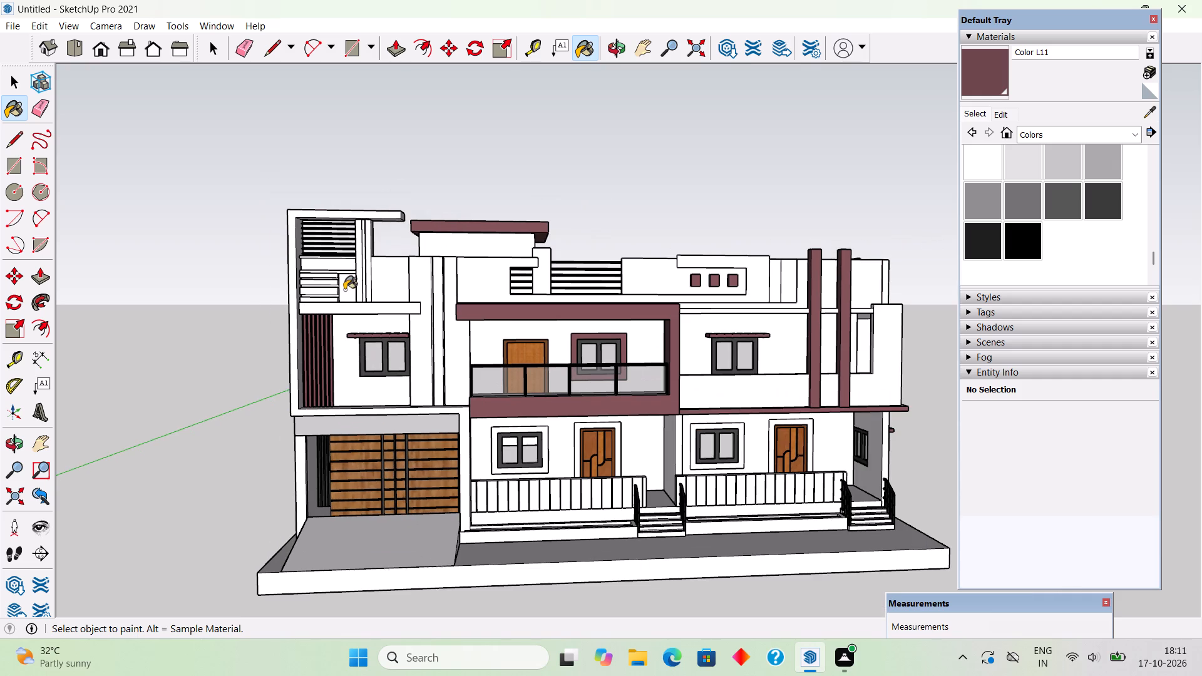
middle_click_drag(426, 423, 257, 388)
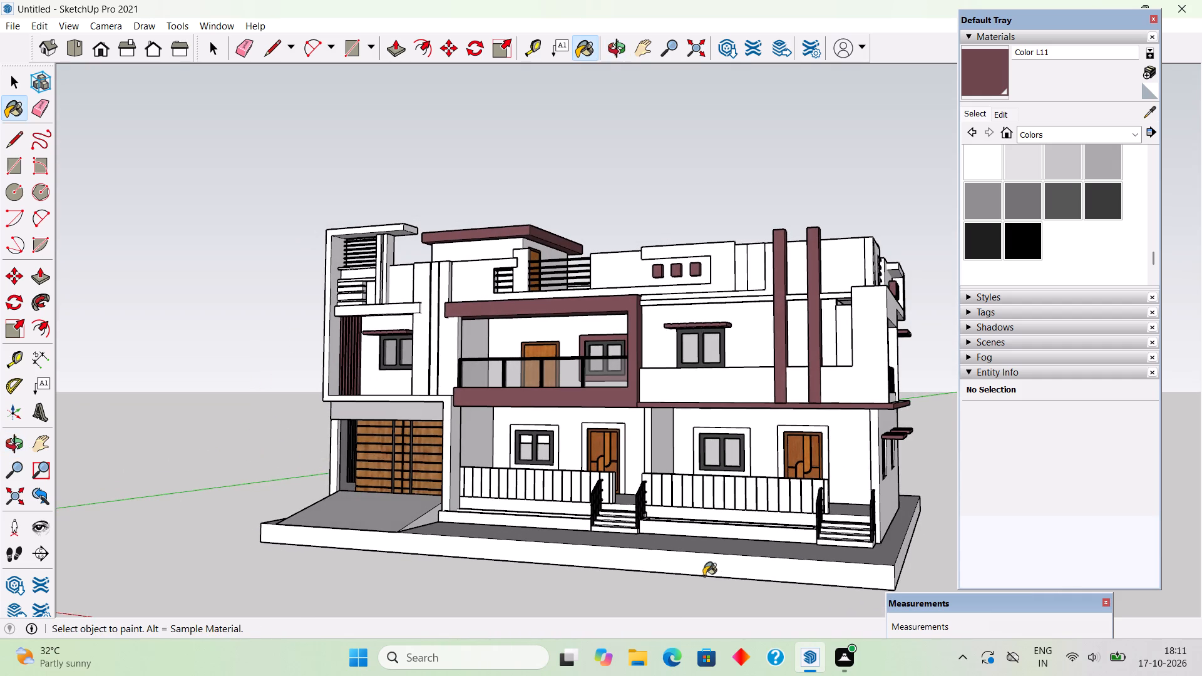
middle_click_drag(729, 545, 870, 574)
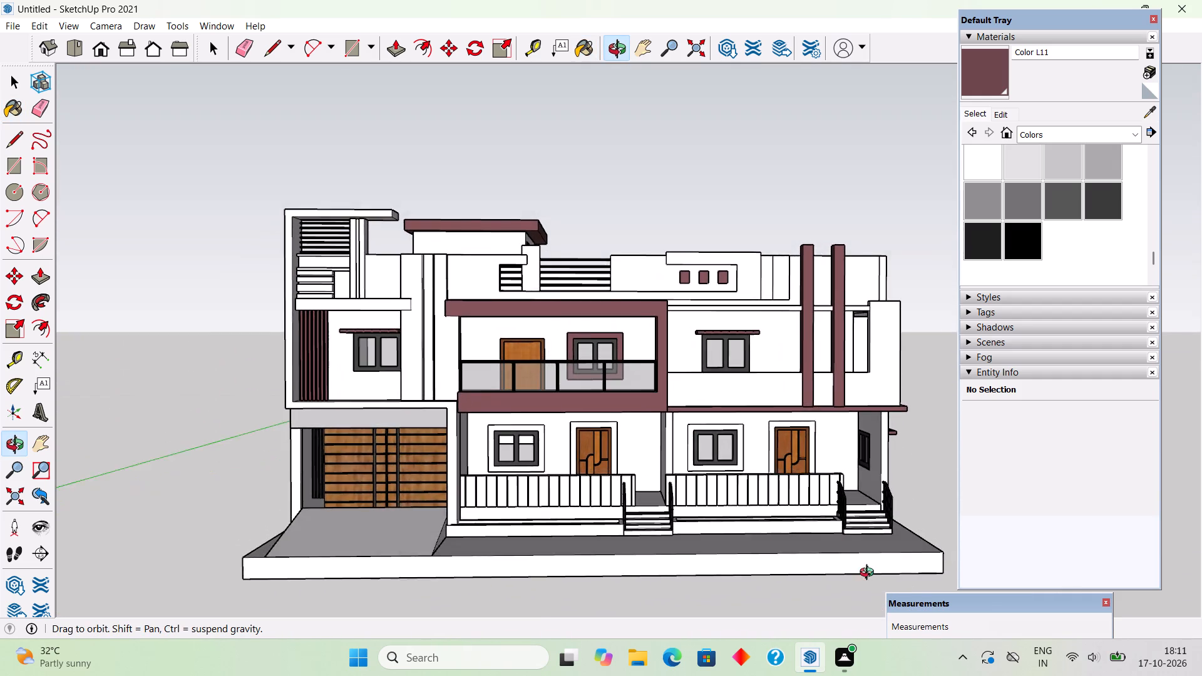
middle_click_drag(870, 574, 865, 556)
scroll(865, 556, "down", 1)
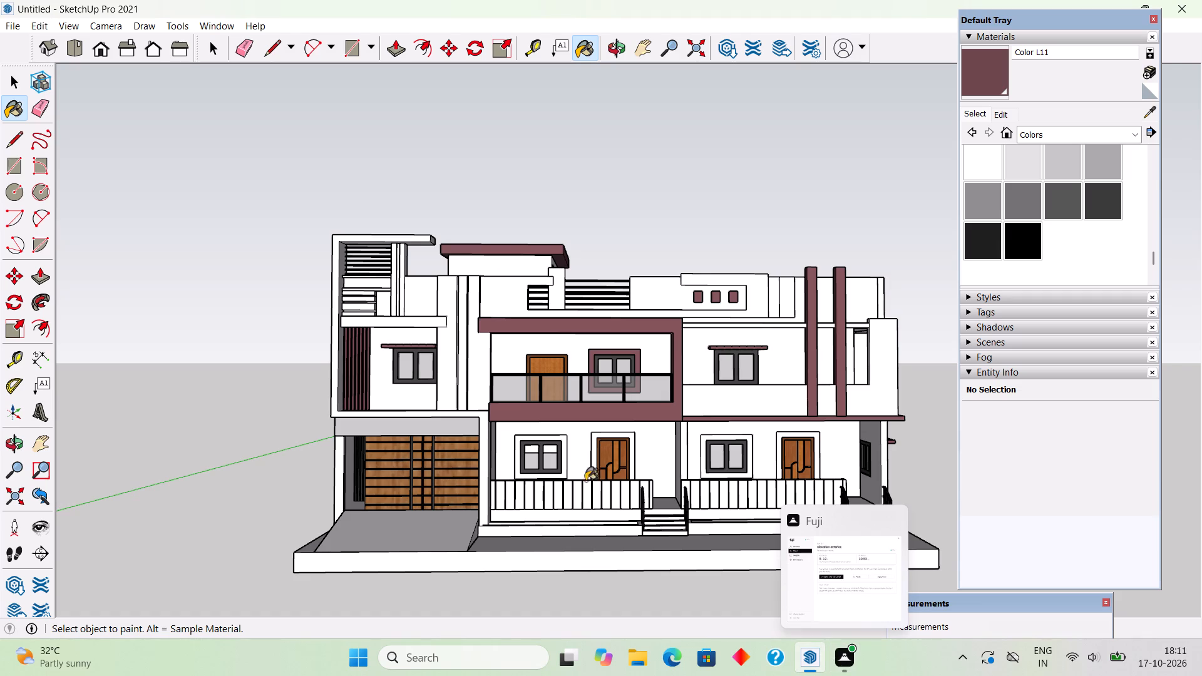
scroll(491, 314, "down", 5)
scroll(742, 501, "up", 5)
scroll(769, 440, "up", 2)
middle_click_drag(767, 436, 455, 453)
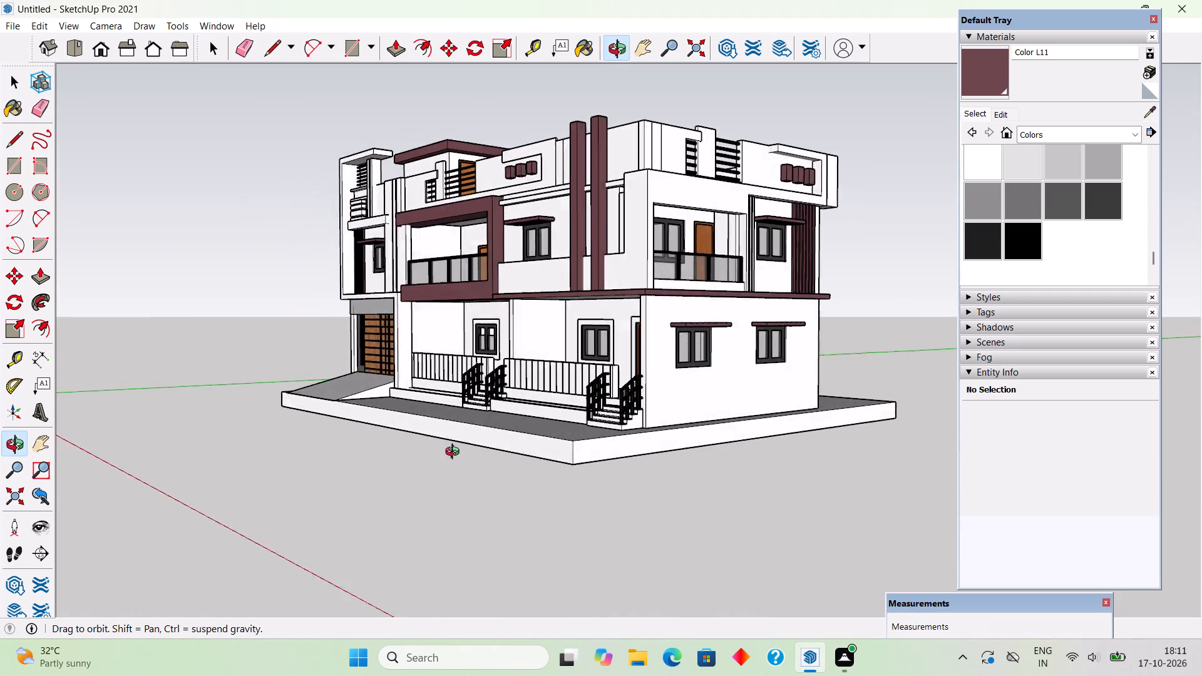
middle_click_drag(455, 453, 274, 492)
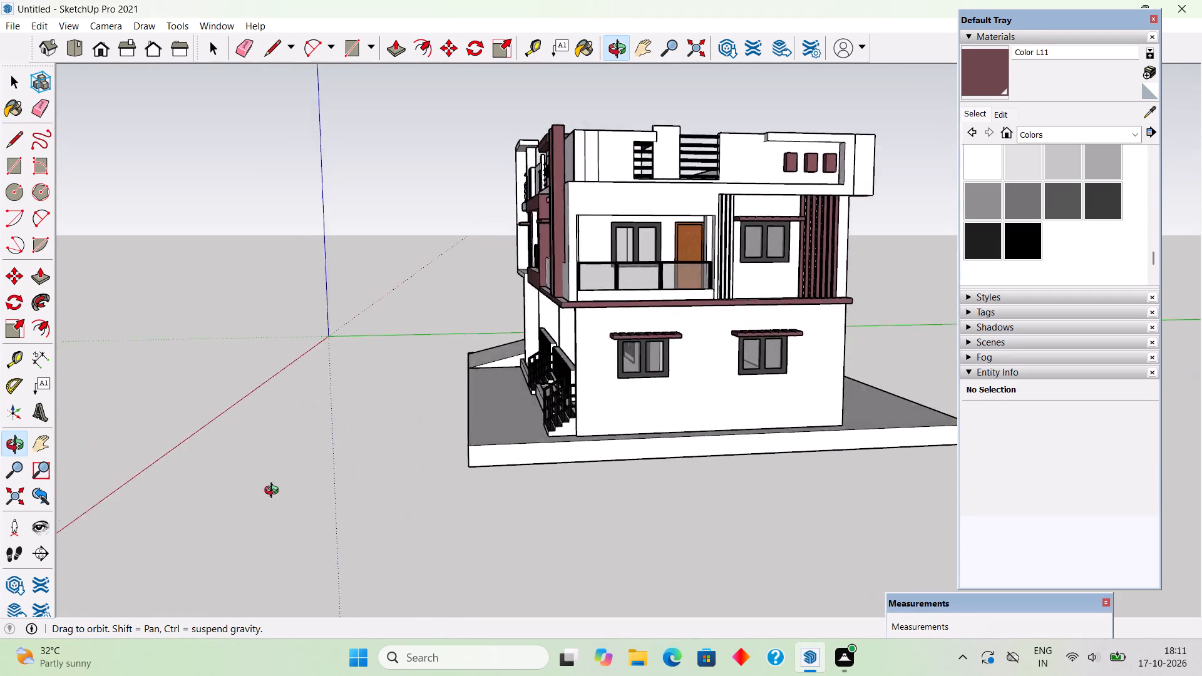
middle_click_drag(274, 492, 414, 438)
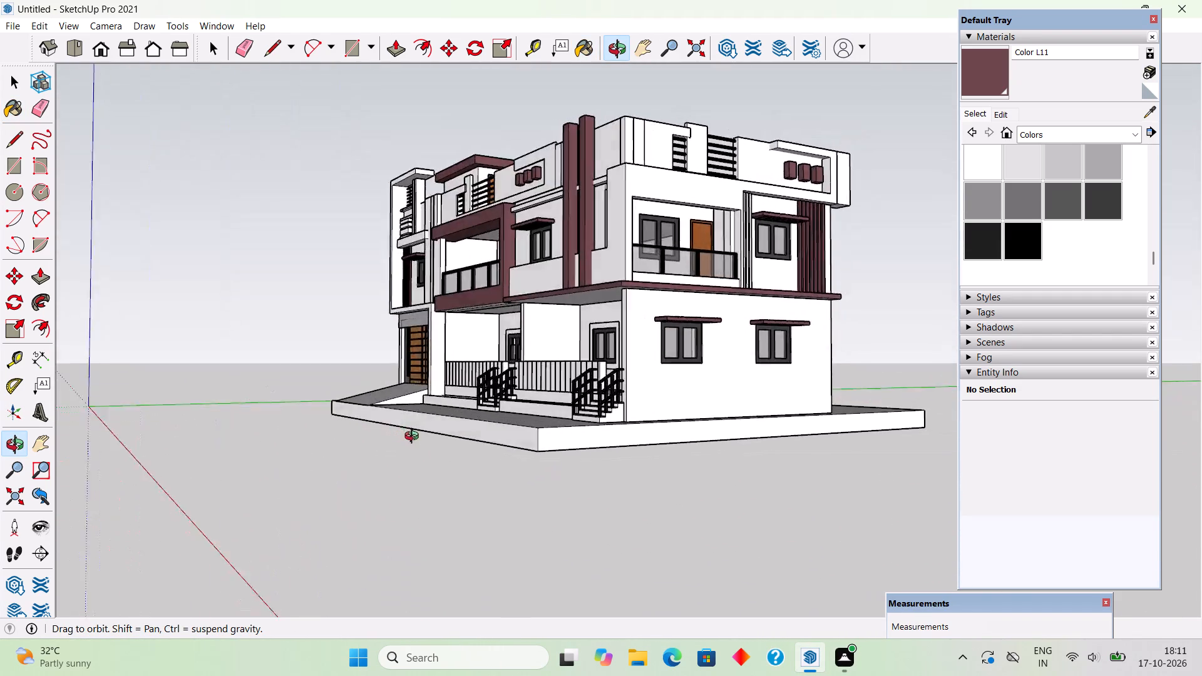
middle_click_drag(414, 438, 679, 509)
scroll(508, 476, "down", 8)
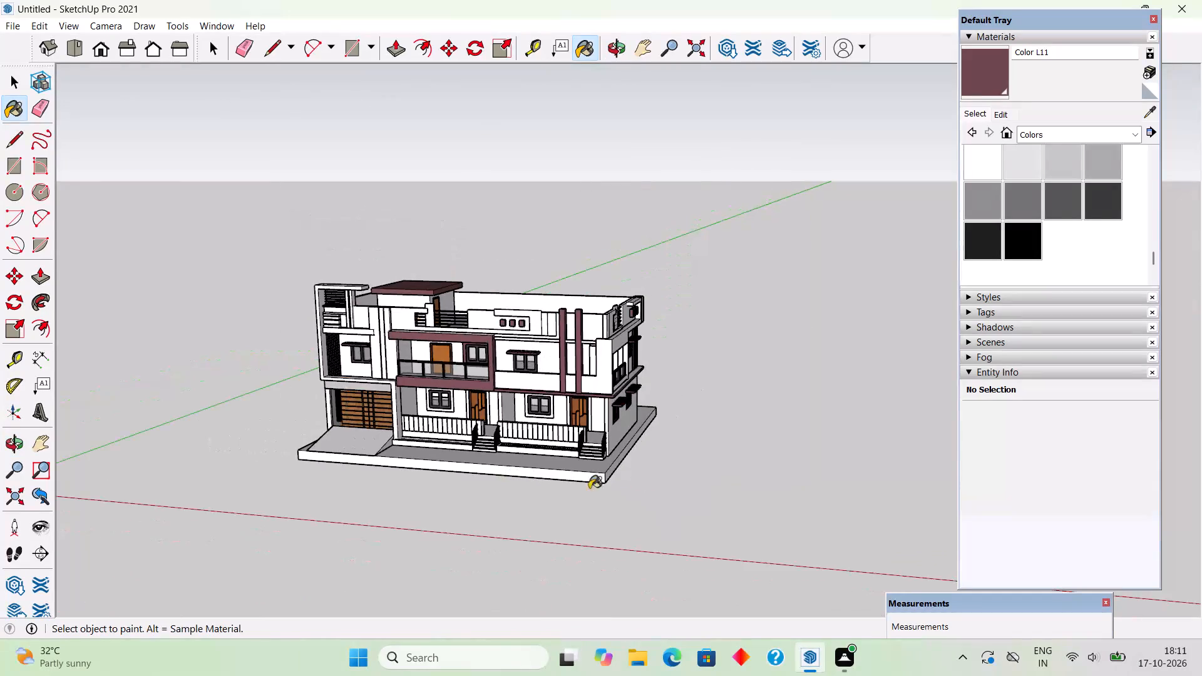
middle_click_drag(534, 480, 199, 491)
scroll(199, 491, "up", 4)
scroll(861, 466, "up", 4)
middle_click_drag(797, 434, 535, 384)
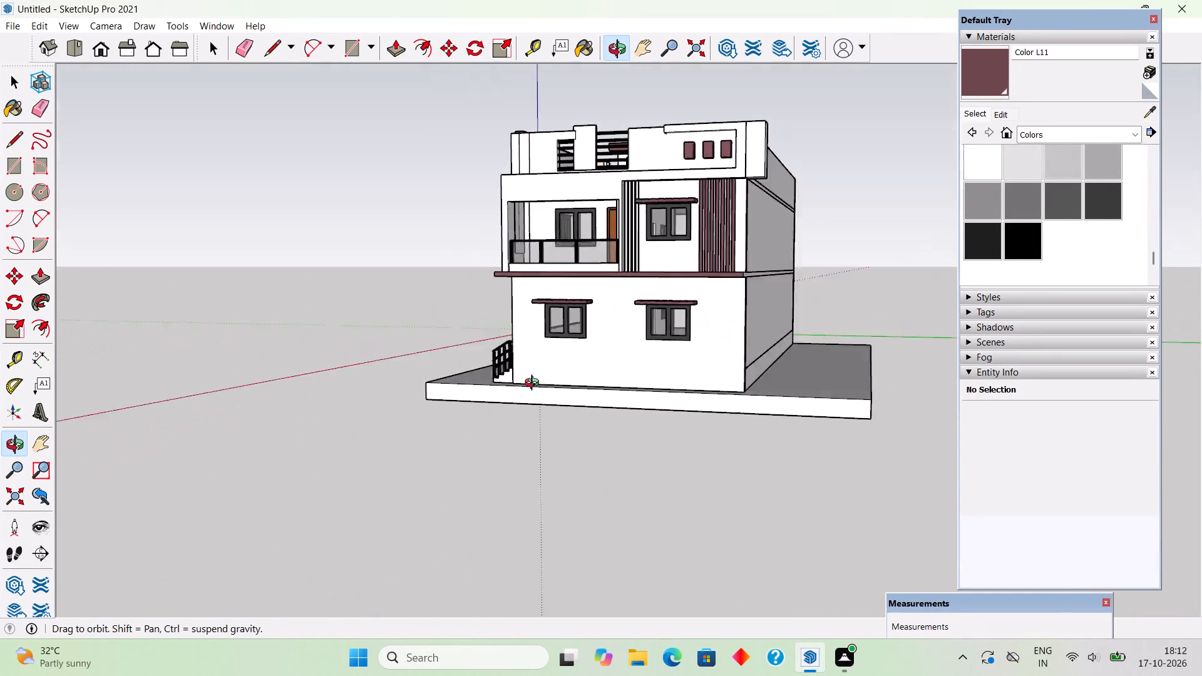
middle_click_drag(535, 384, 619, 497)
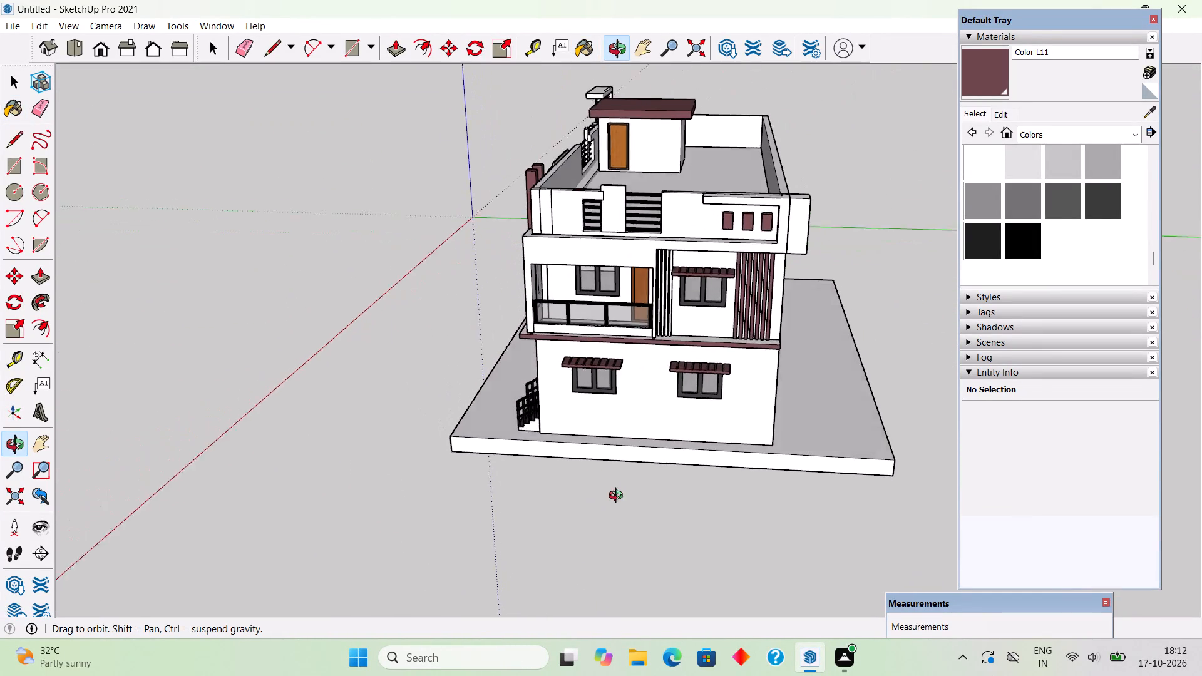
middle_click_drag(619, 497, 627, 518)
Examine the house from the side balcony facade around to the front facade and the garage gate.
key("space")
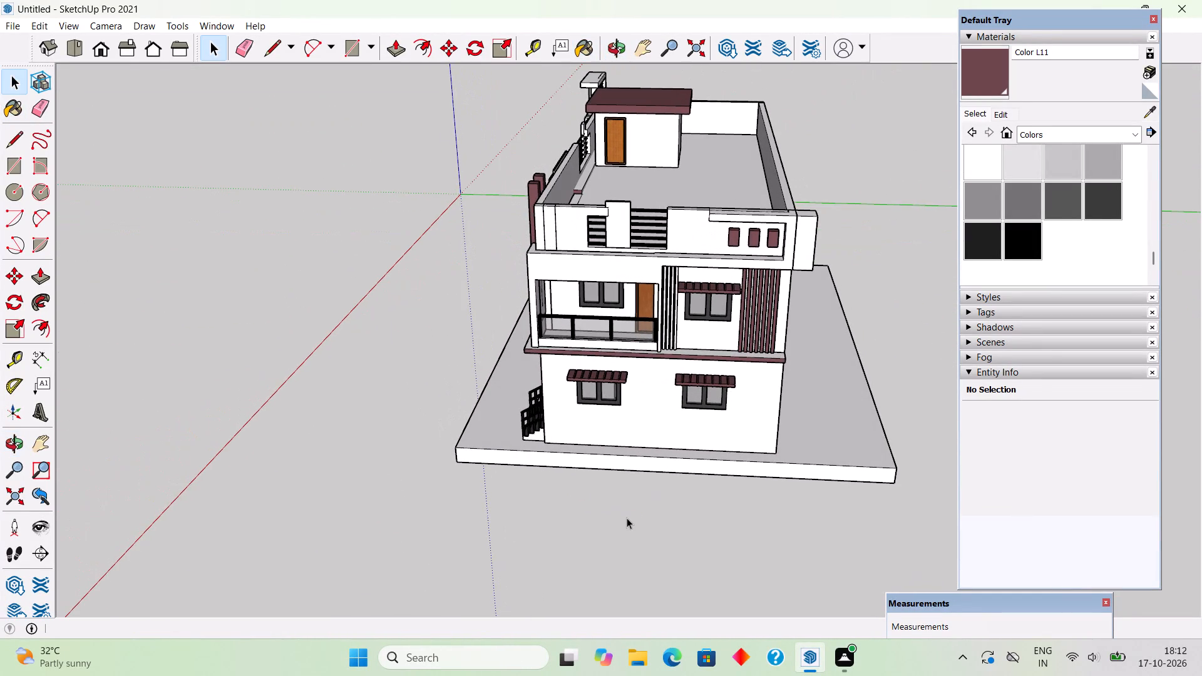
scroll(624, 431, "down", 4)
middle_click_drag(536, 432, 667, 359)
scroll(668, 359, "up", 3)
scroll(649, 406, "up", 2)
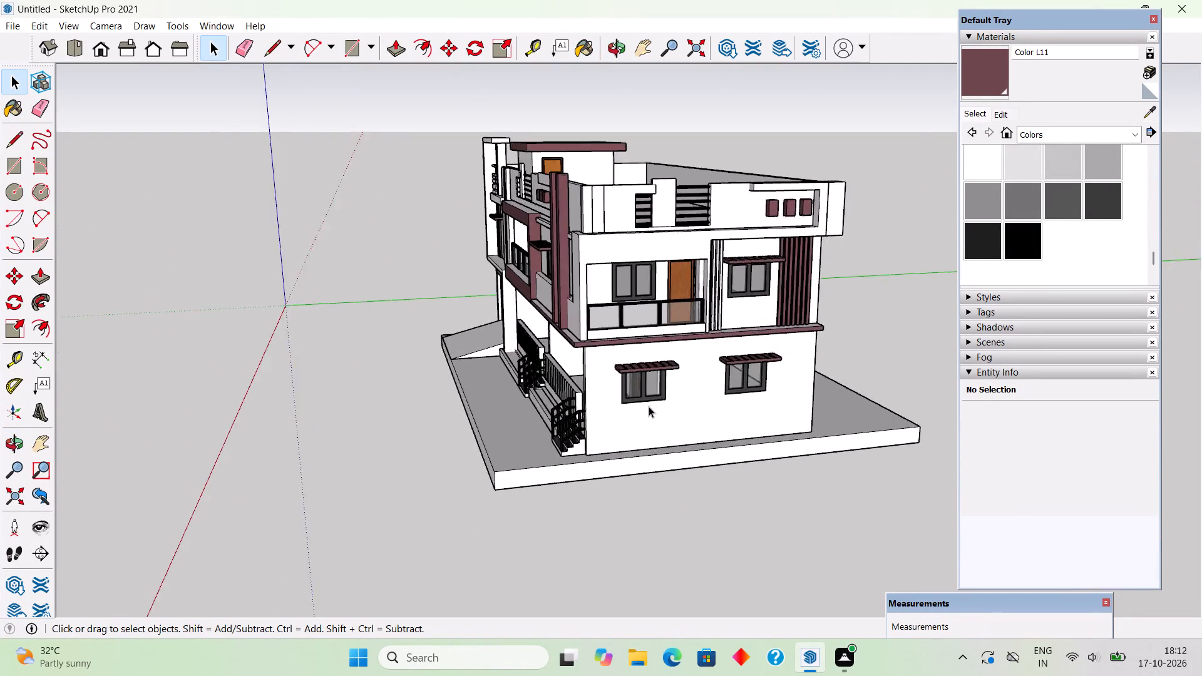
scroll(649, 406, "up", 5)
middle_click_drag(629, 369, 789, 390)
scroll(789, 391, "down", 6)
middle_click_drag(569, 454, 634, 396)
scroll(640, 394, "down", 2)
middle_click_drag(640, 465, 757, 445)
scroll(780, 433, "up", 2)
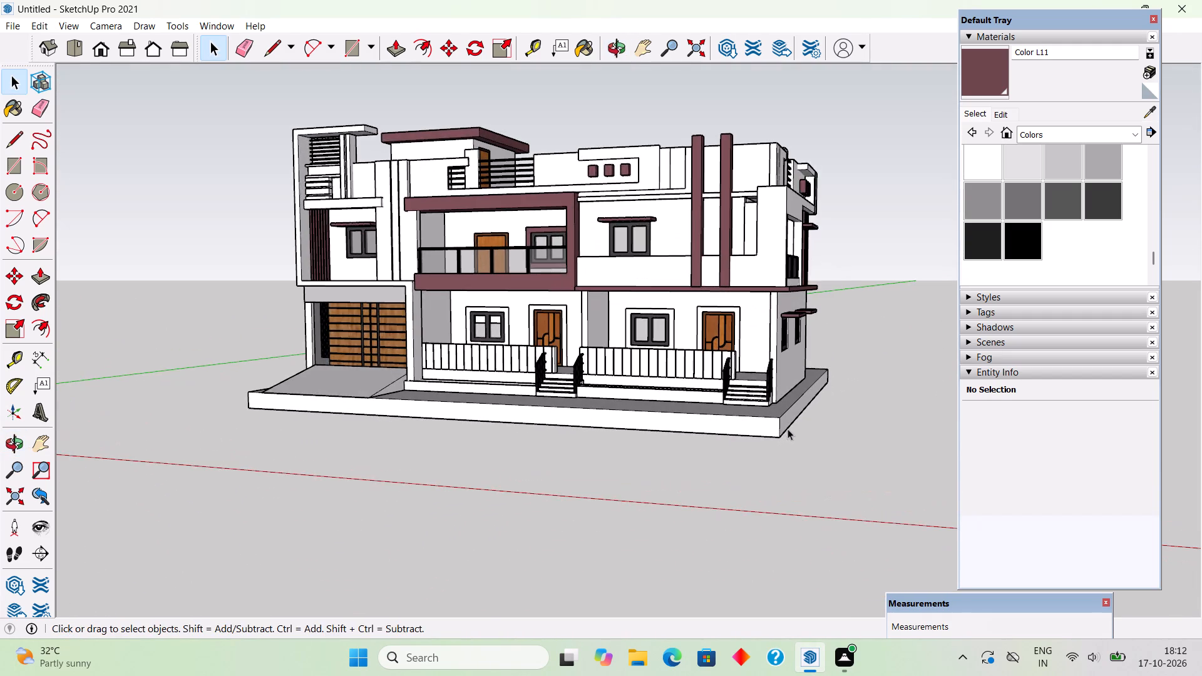
middle_click_drag(706, 464, 783, 440)
scroll(783, 440, "up", 2)
scroll(784, 440, "down", 3)
middle_click_drag(479, 426, 484, 428)
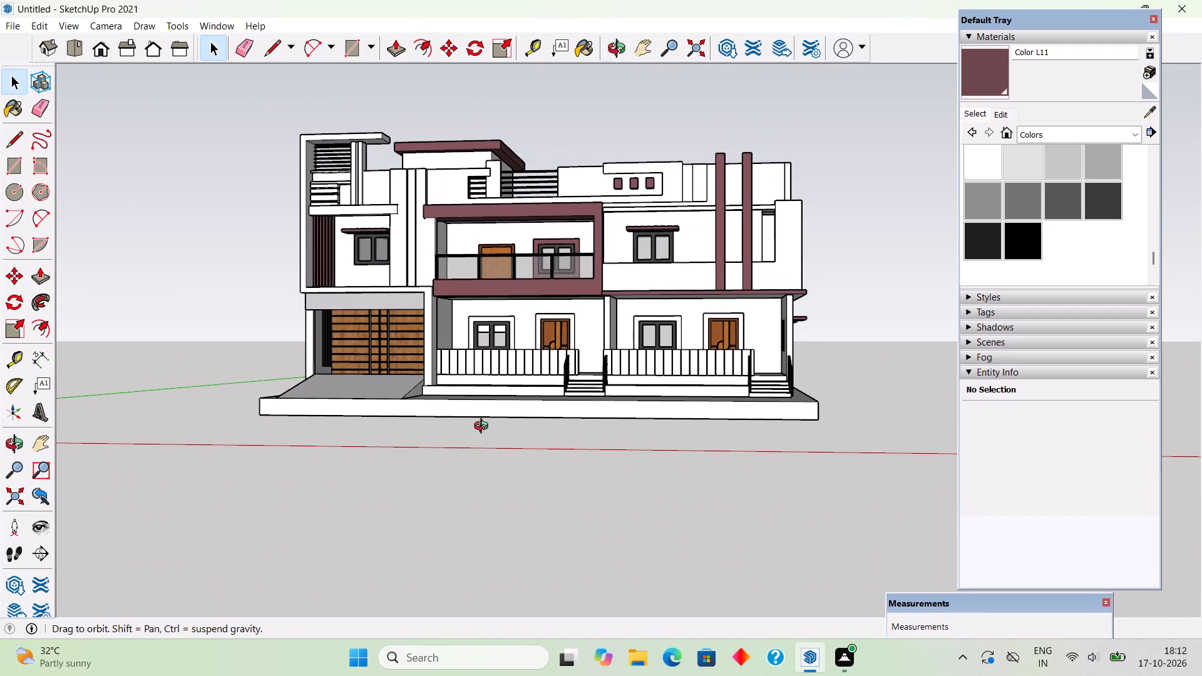
middle_click_drag(484, 428, 485, 428)
middle_click_drag(334, 388, 506, 452)
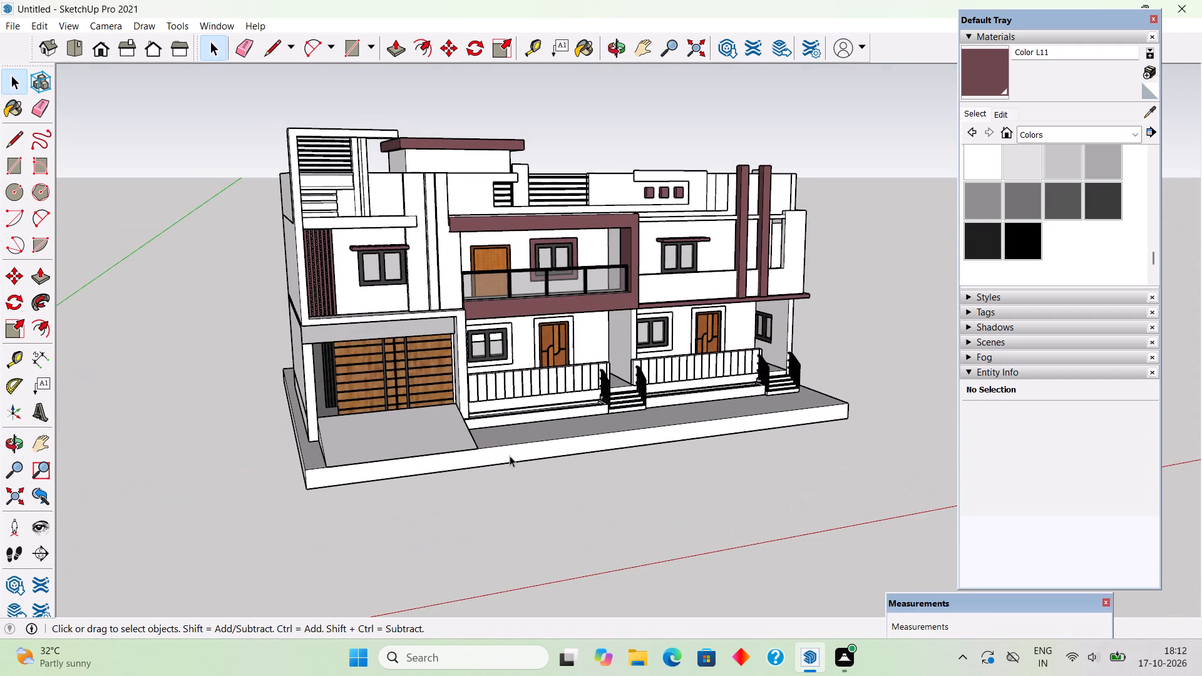
scroll(509, 456, "up", 2)
scroll(428, 429, "down", 2)
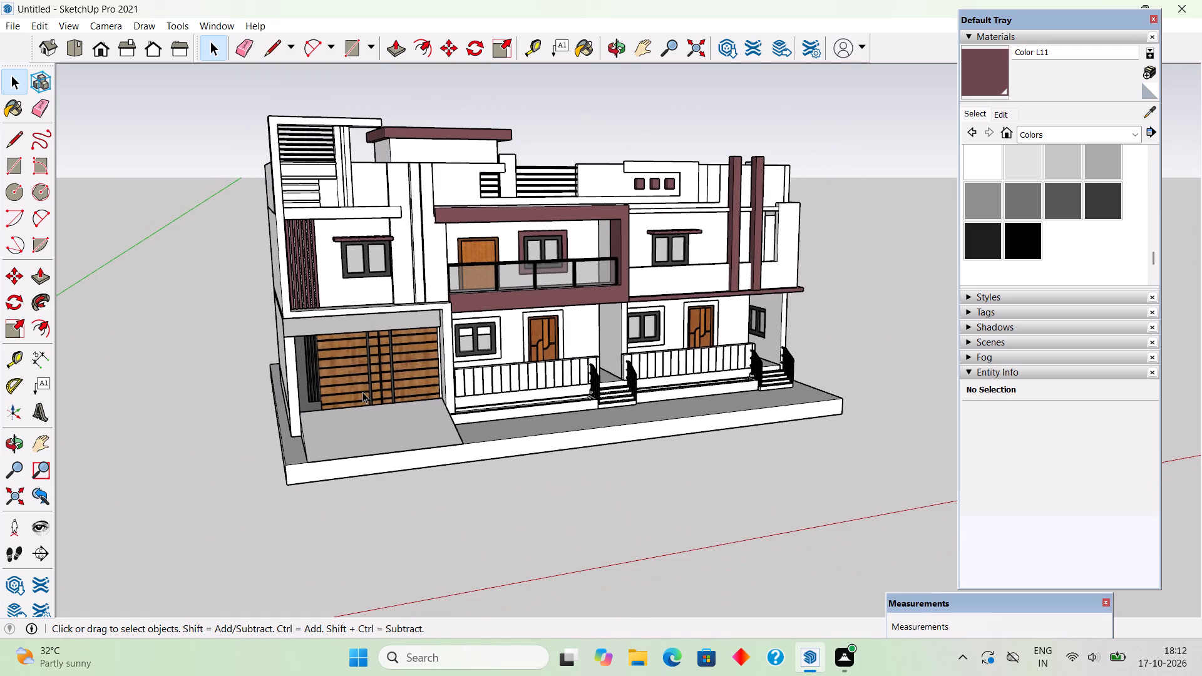
left_click(362, 392)
middle_click_drag(384, 412, 386, 371)
left_click(399, 463)
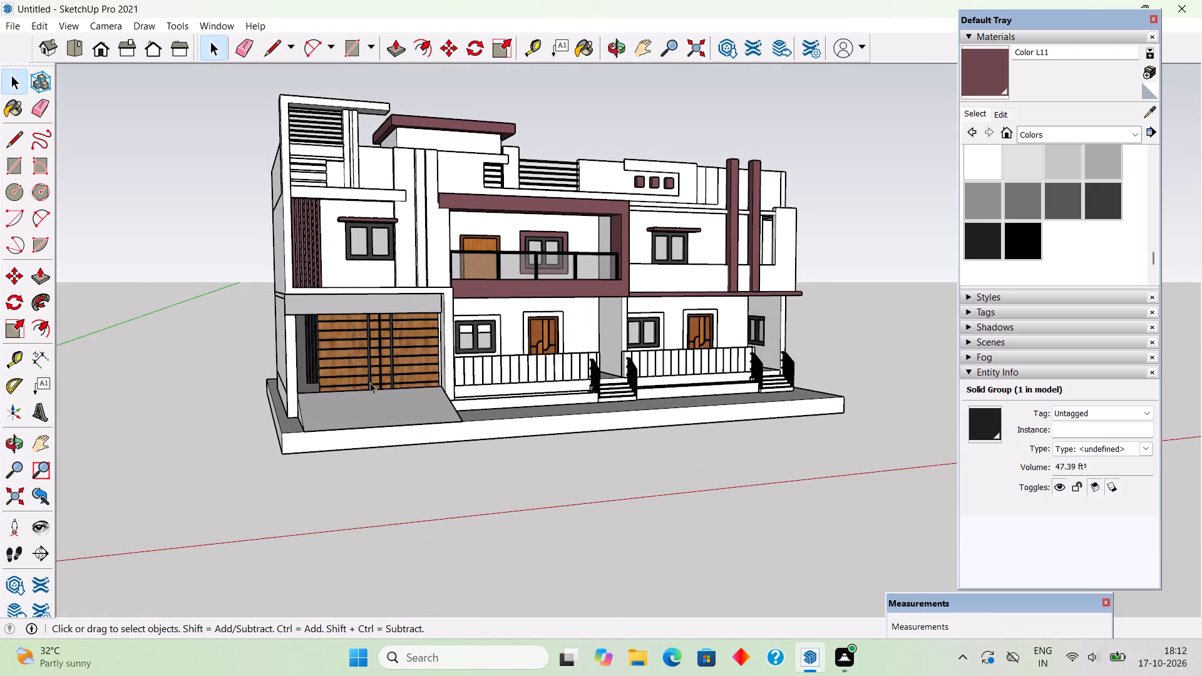
Push the underside of the grey panel above the garage gate up by about 3 3/8".
middle_click_drag(370, 382, 381, 475)
scroll(381, 475, "down", 4)
scroll(322, 469, "up", 6)
middle_click_drag(326, 469, 407, 476)
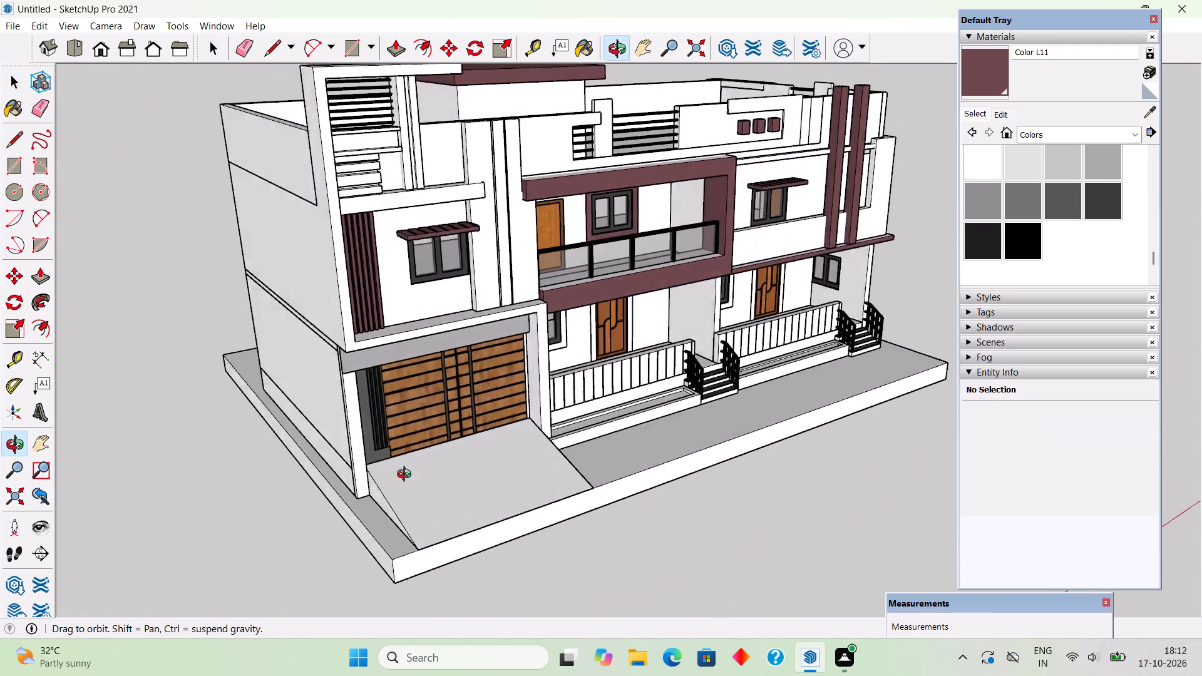
middle_click_drag(407, 476, 402, 421)
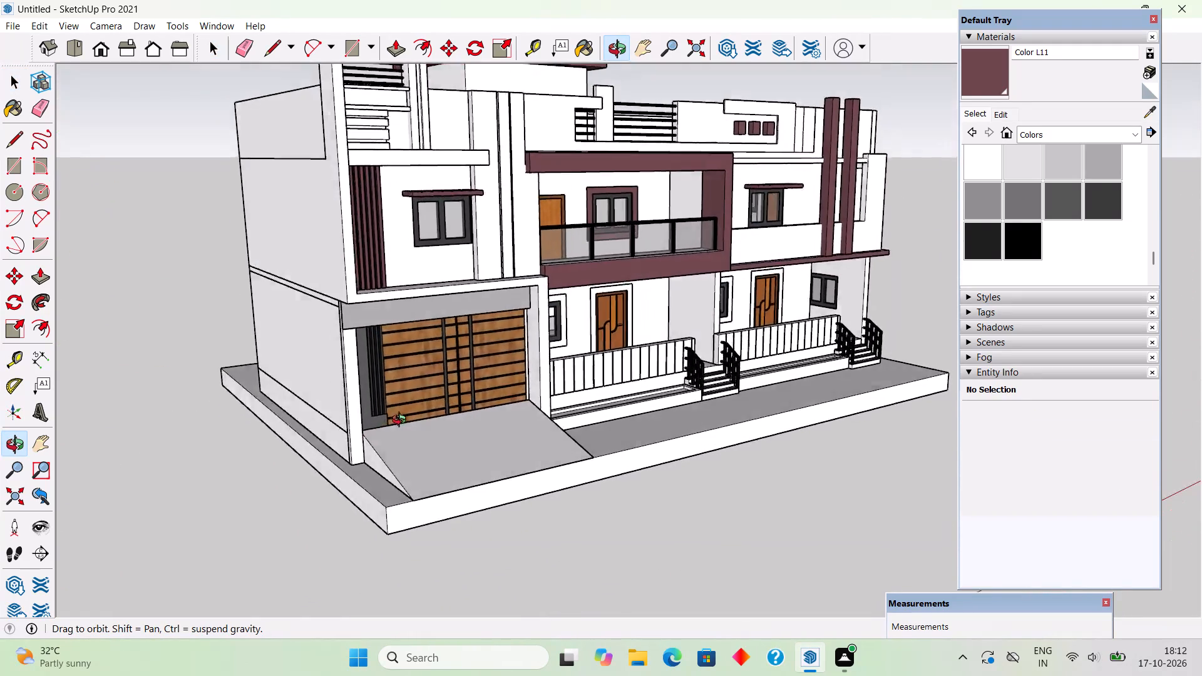
middle_click_drag(402, 421, 501, 406)
scroll(473, 346, "up", 5)
scroll(359, 311, "up", 3)
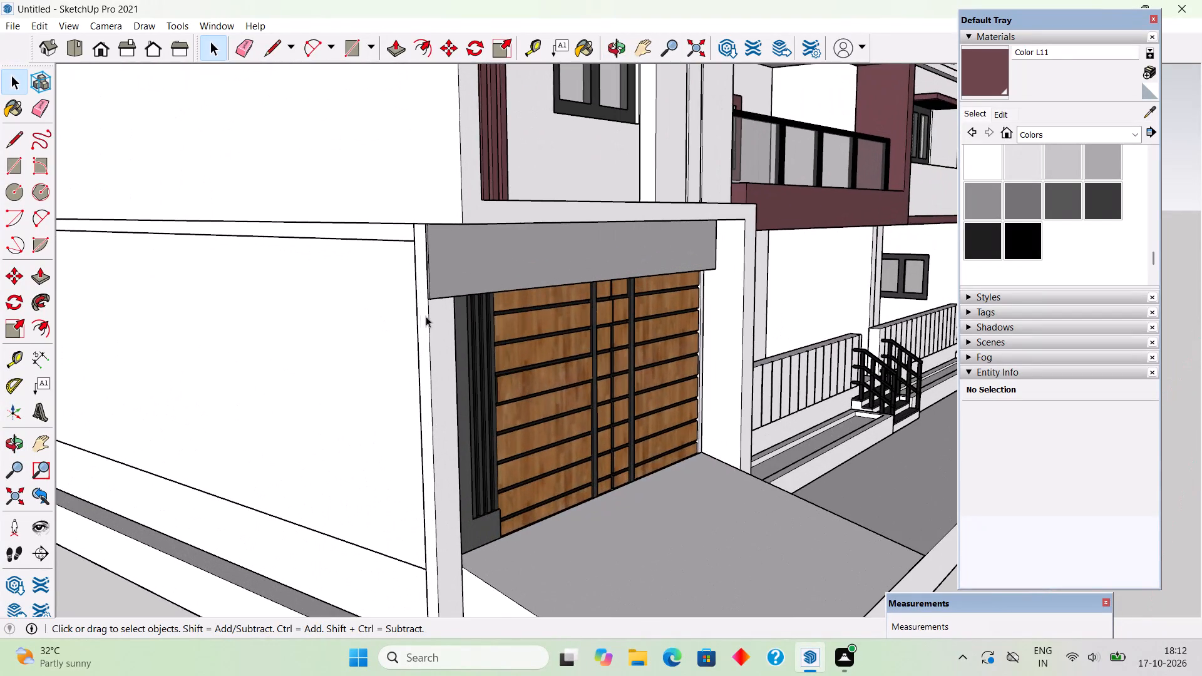
middle_click_drag(437, 313, 528, 237)
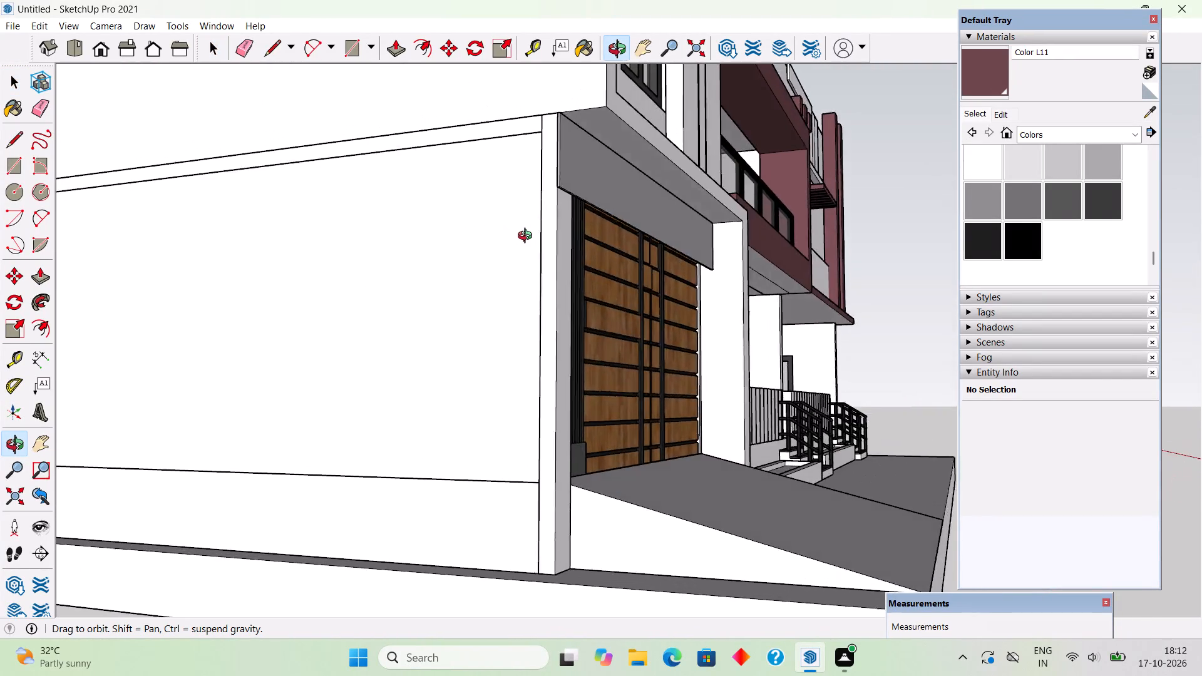
middle_click_drag(528, 237, 423, 243)
scroll(435, 233, "up", 4)
middle_click_drag(498, 189, 498, 129)
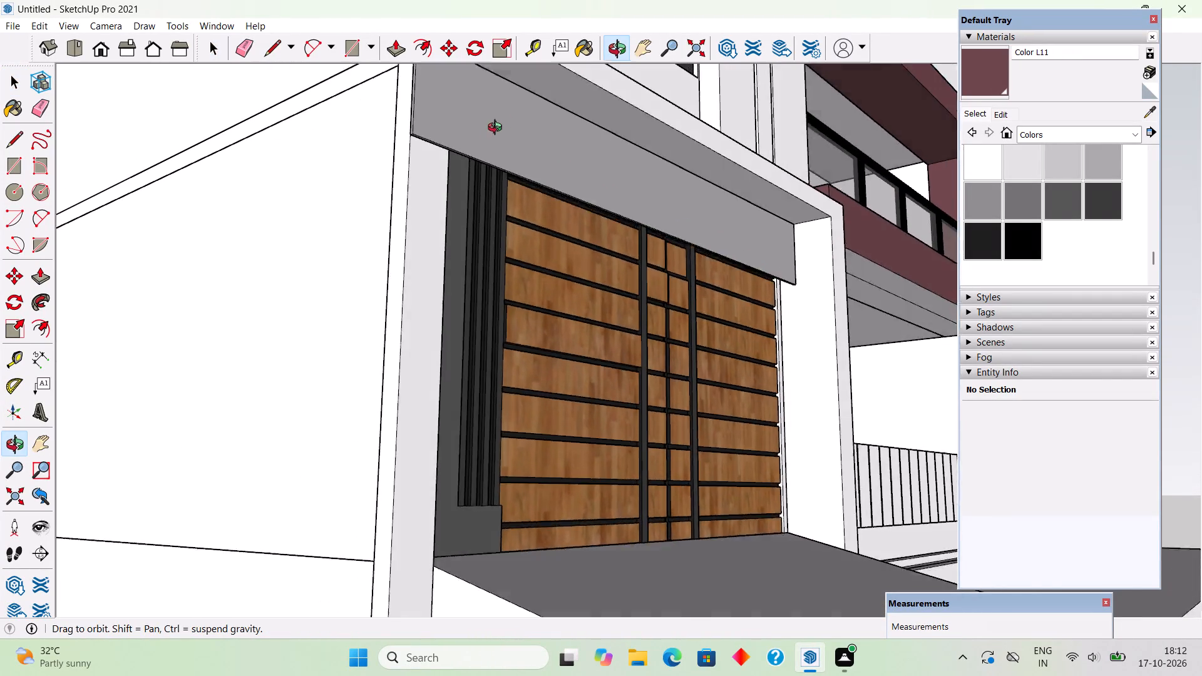
middle_click_drag(498, 129, 498, 101)
scroll(502, 126, "up", 3)
triple_click(506, 126)
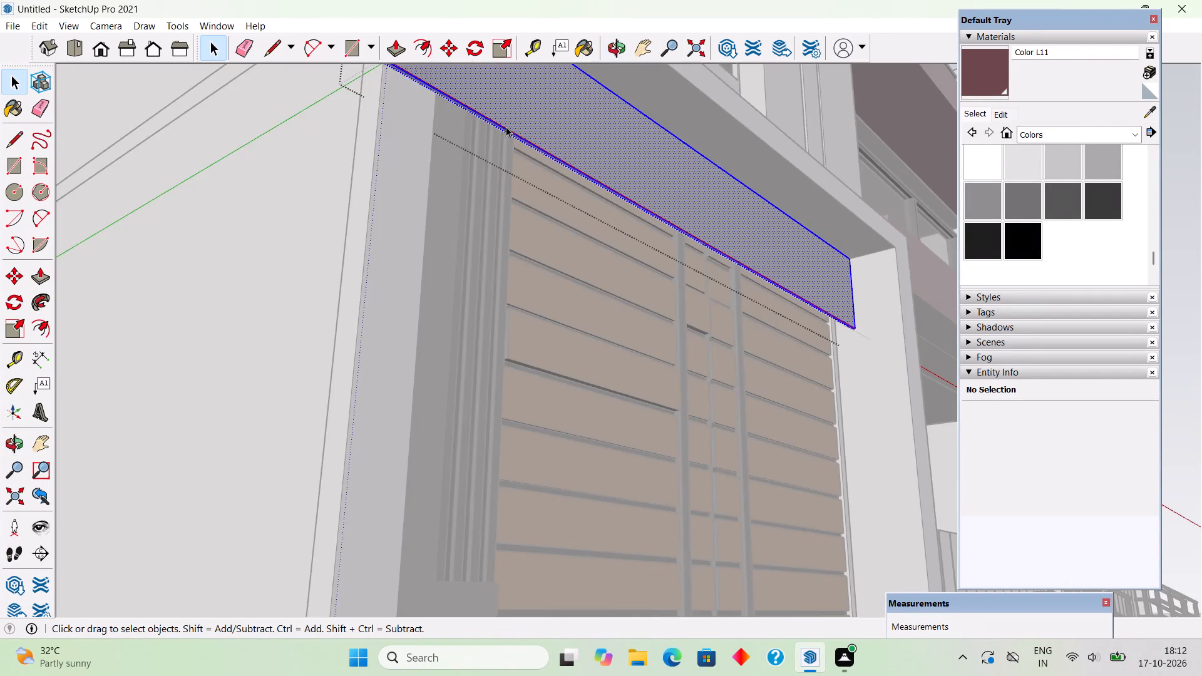
scroll(506, 126, "up", 11)
key("p")
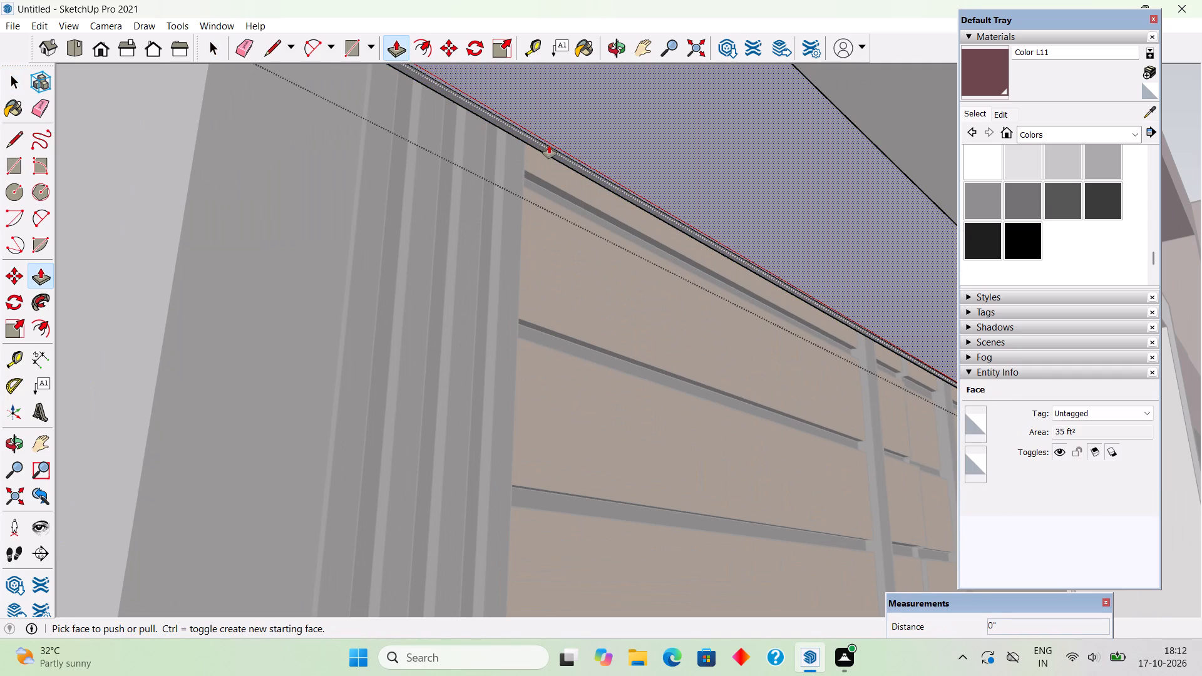
left_click(550, 156)
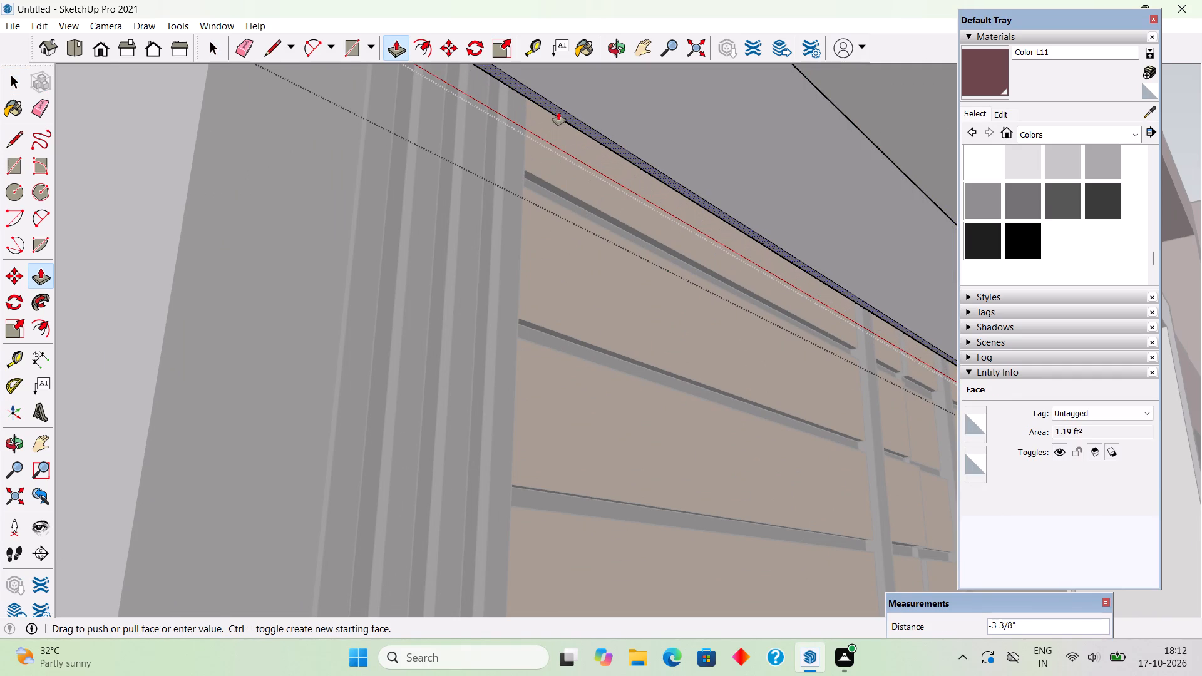
left_click(559, 111)
scroll(559, 111, "down", 9)
key("space")
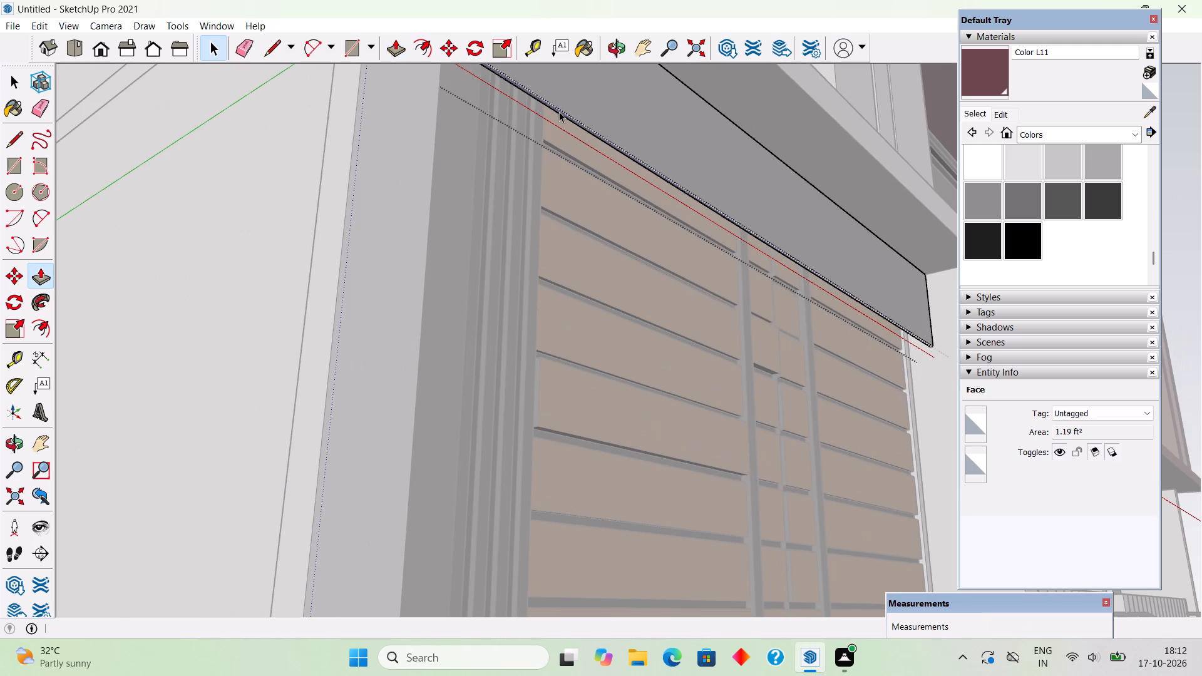
scroll(559, 111, "down", 6)
scroll(572, 167, "down", 10)
middle_click_drag(573, 213, 555, 270)
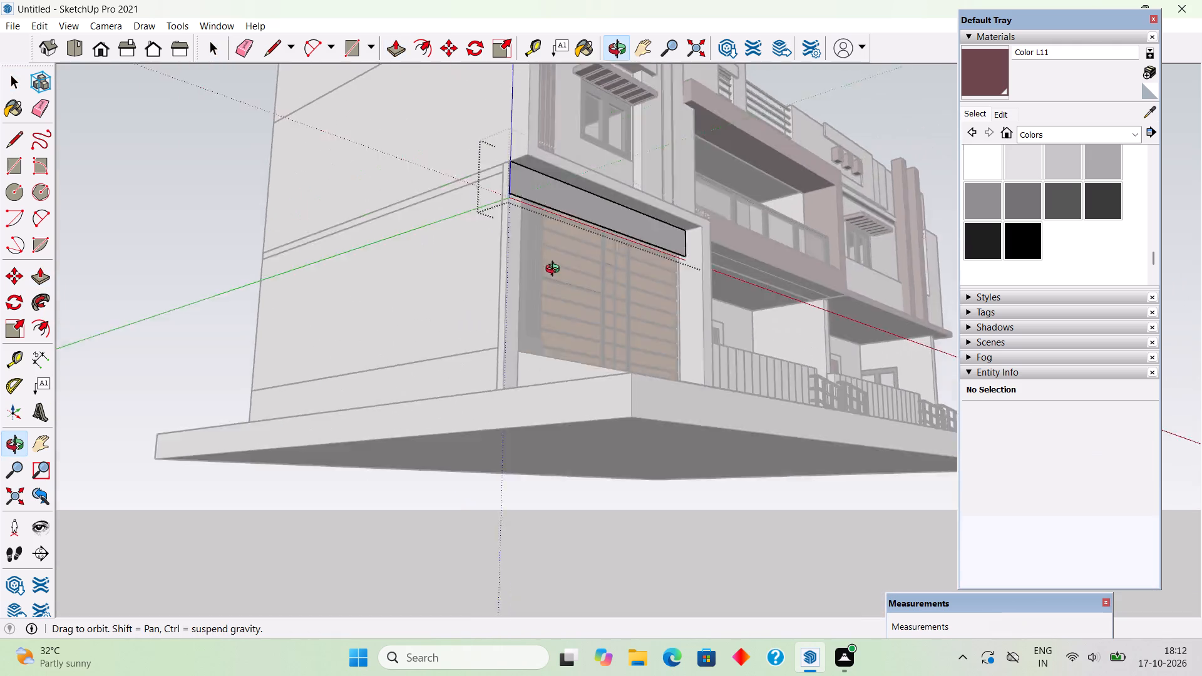
middle_click_drag(555, 270, 531, 319)
scroll(535, 315, "down", 4)
left_click(305, 253)
Paint the front parapet's pillar between the railings, near the rooftop stair room, with Color L11.
middle_click_drag(604, 255, 401, 310)
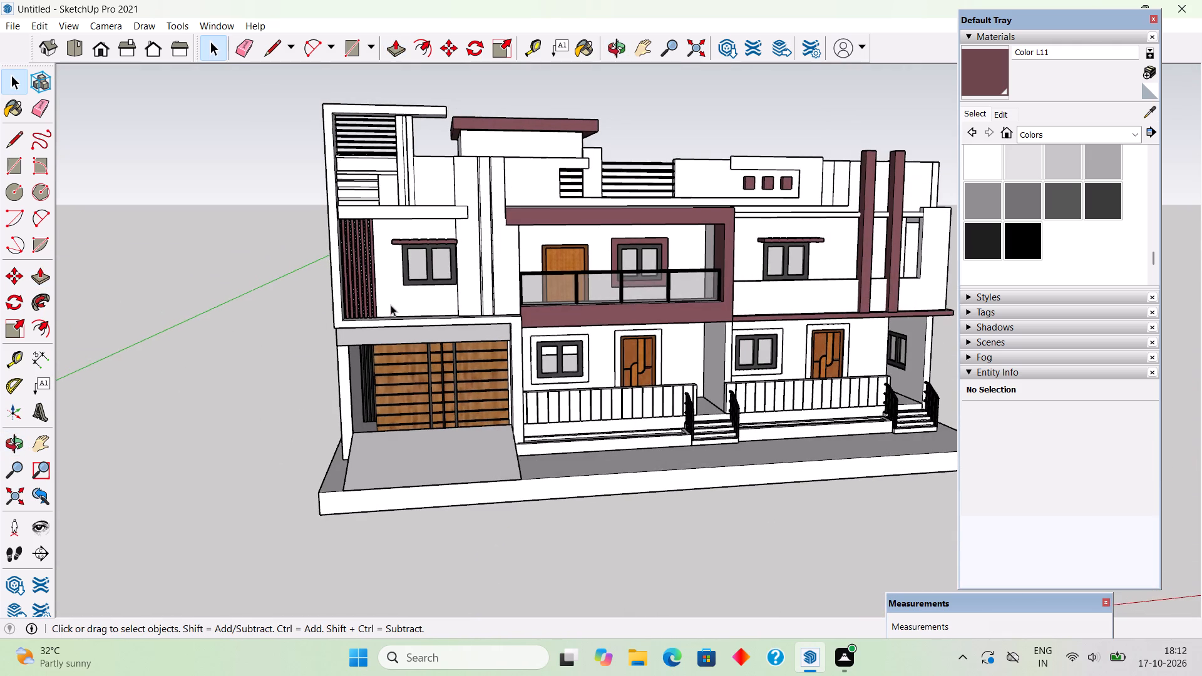
middle_click_drag(463, 347, 257, 337)
scroll(257, 337, "down", 2)
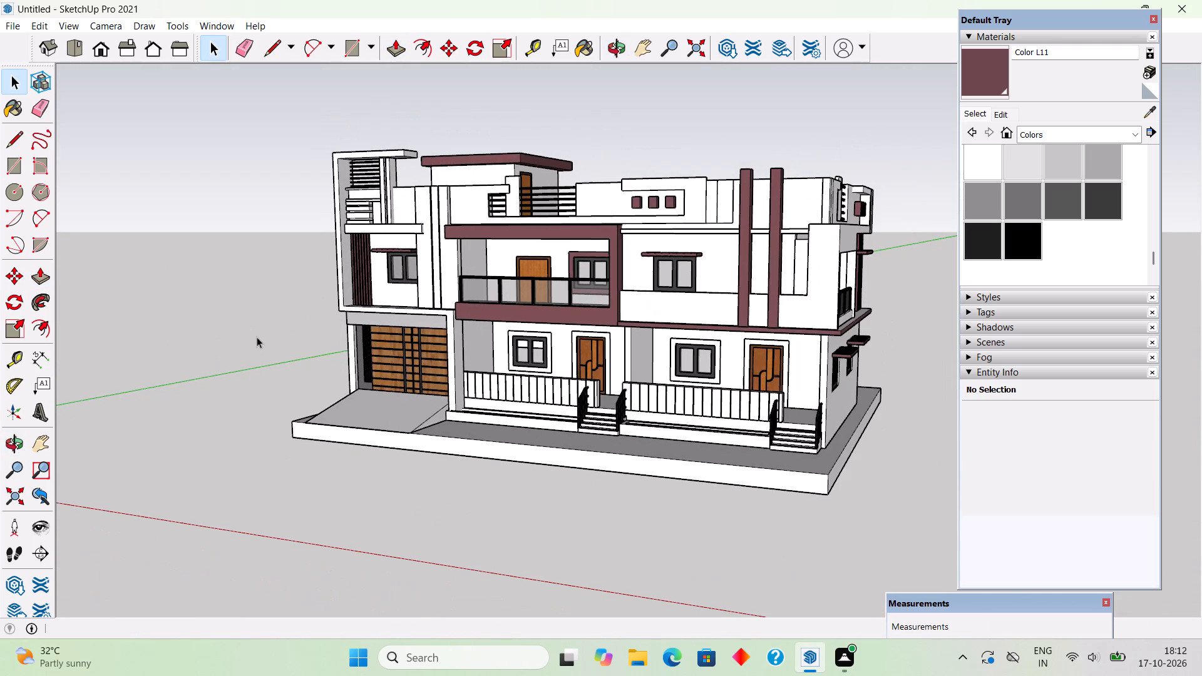
left_click(257, 337)
left_click(1000, 69)
scroll(616, 159, "up", 4)
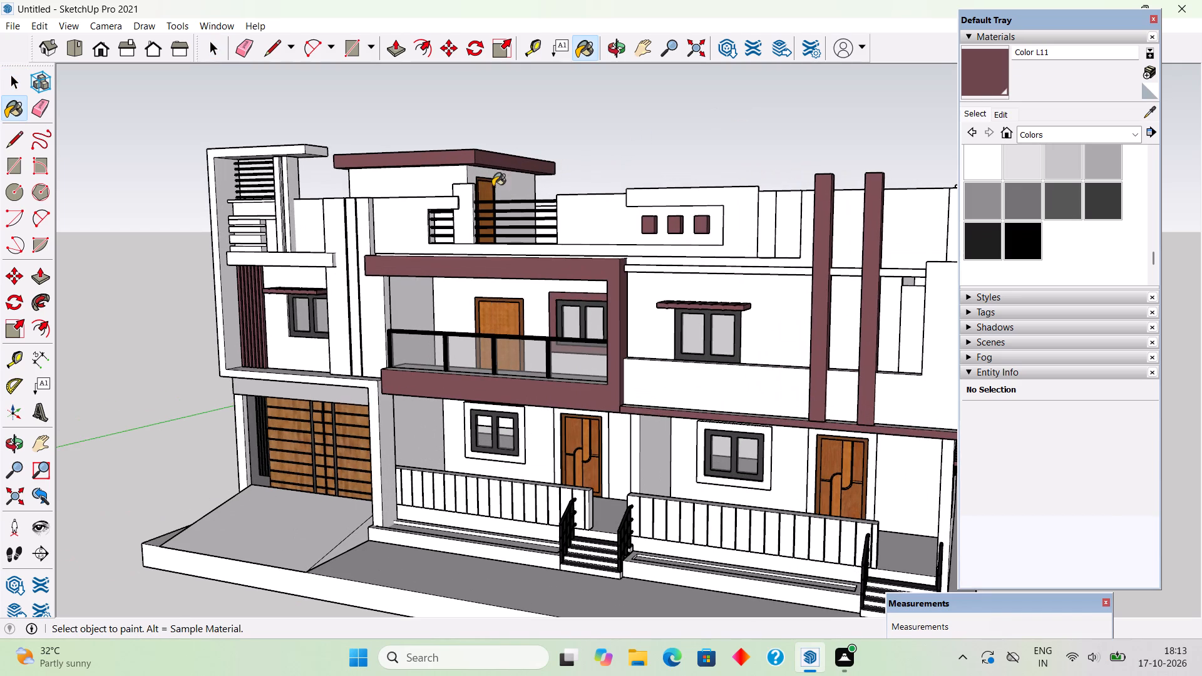
left_click(462, 213)
Paint the surrounds of the two ground-floor front windows with Color L11.
scroll(685, 517, "up", 1)
middle_click_drag(687, 475, 726, 400)
scroll(695, 426, "up", 2)
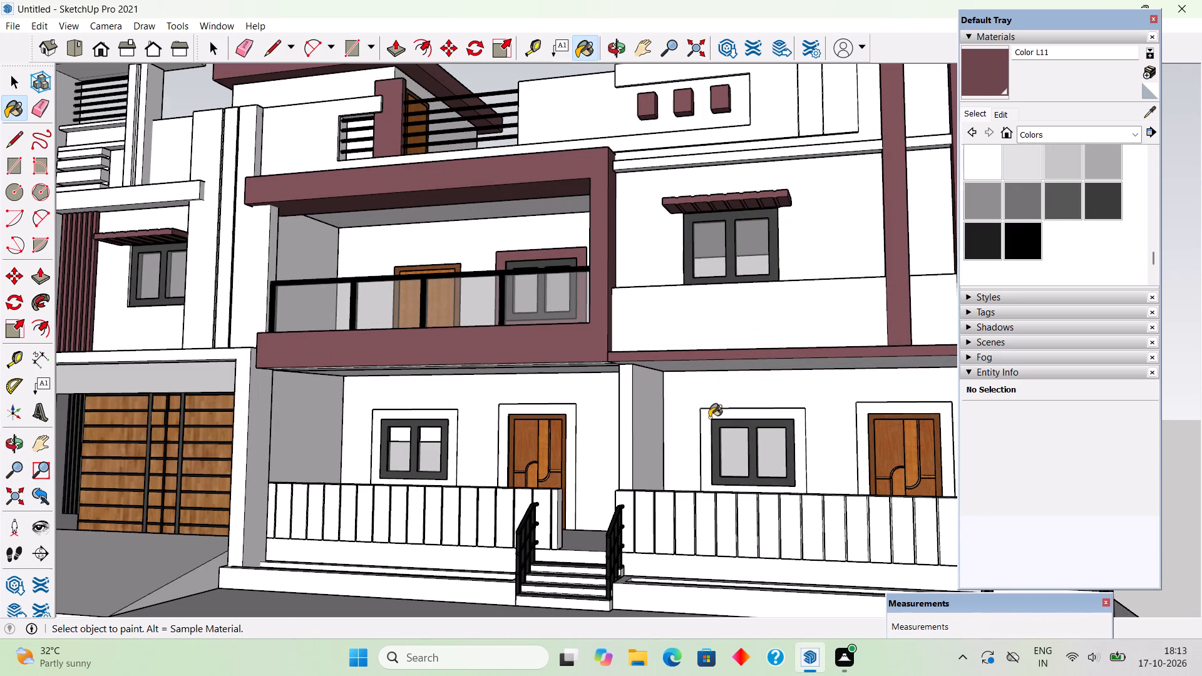
left_click(709, 417)
left_click(426, 413)
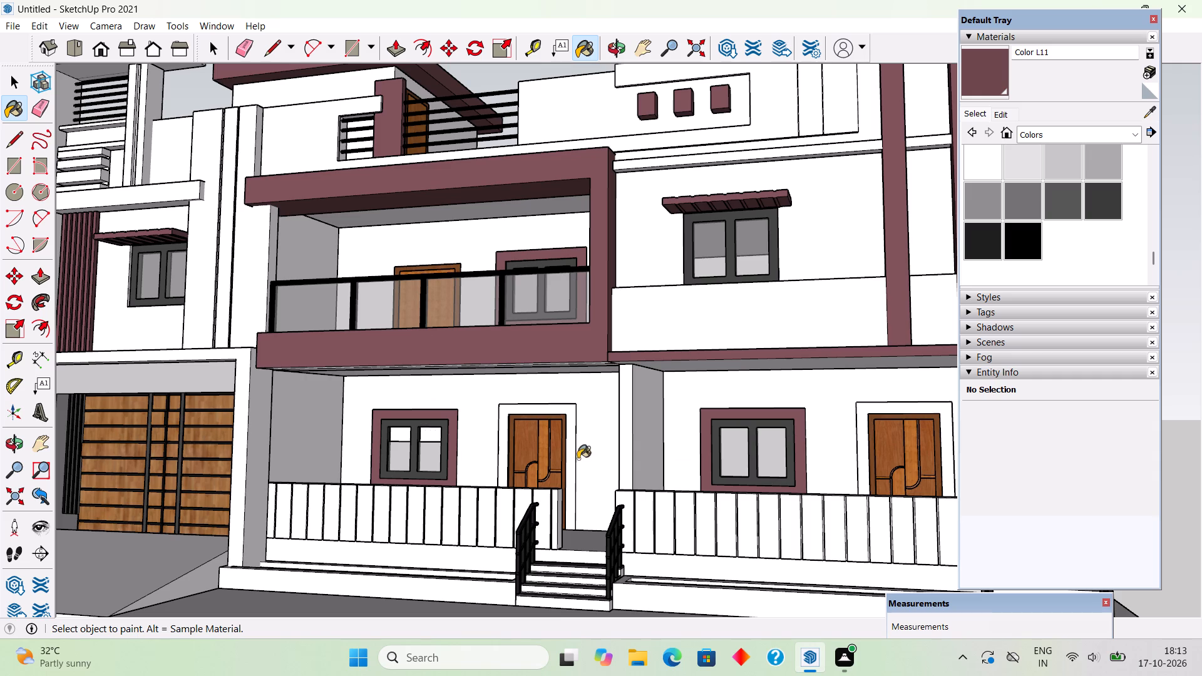
Paint the surround of the ground-floor front door nearest the side-balcony corner with Color L11.
left_click(869, 409)
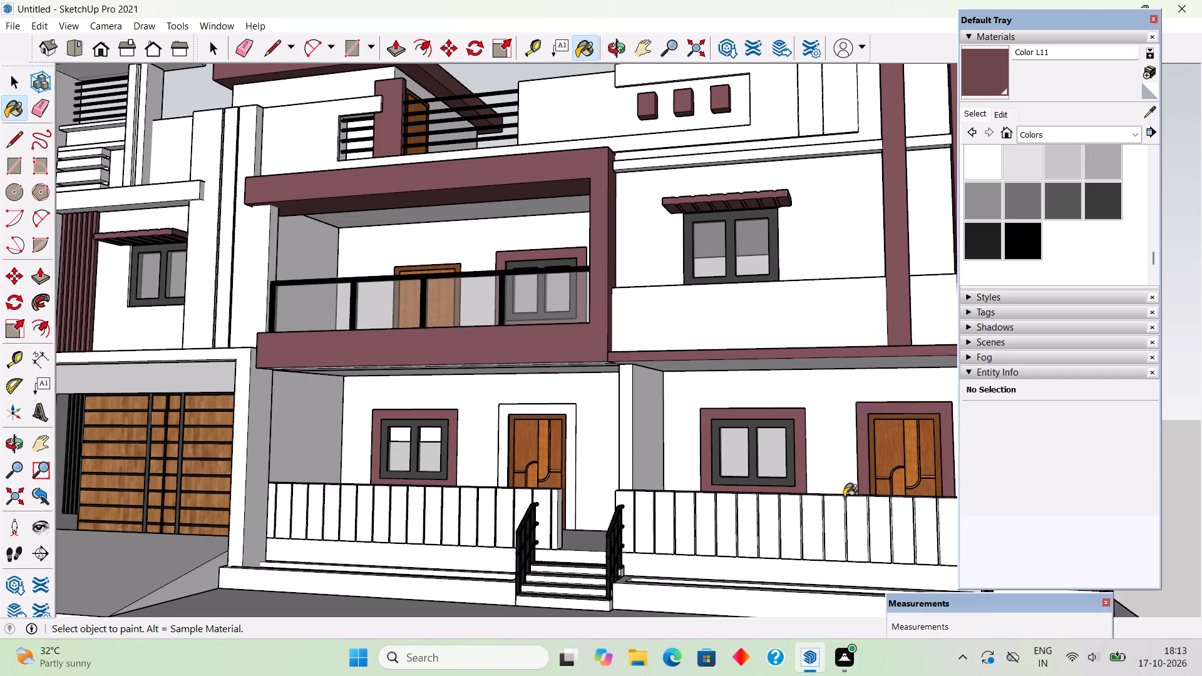
key("ctrl+z")
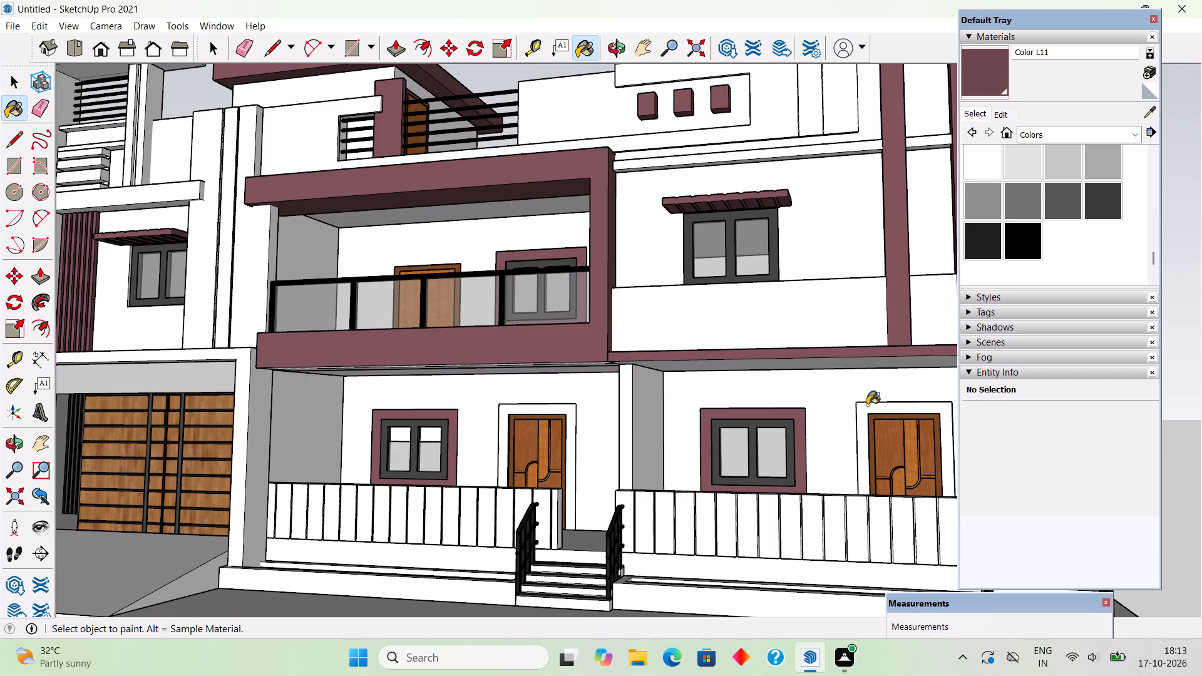
scroll(713, 356, "down", 8)
middle_click_drag(691, 372, 832, 426)
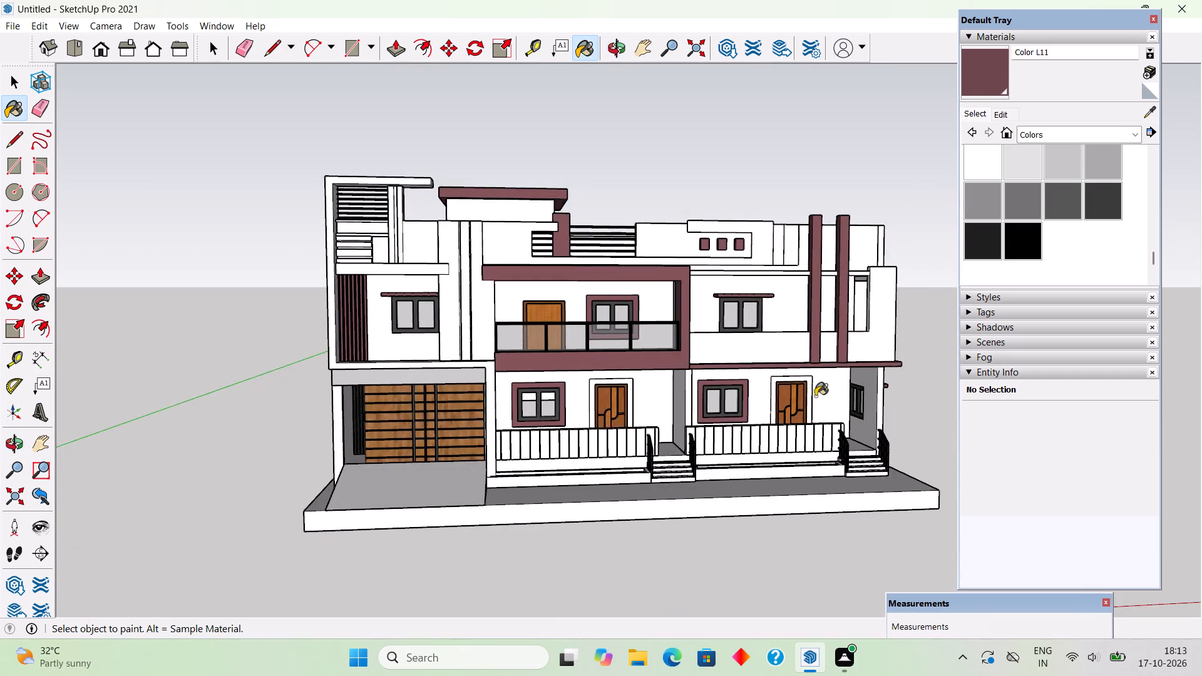
scroll(813, 392, "up", 3)
middle_click_drag(761, 371, 727, 357)
scroll(726, 357, "up", 1)
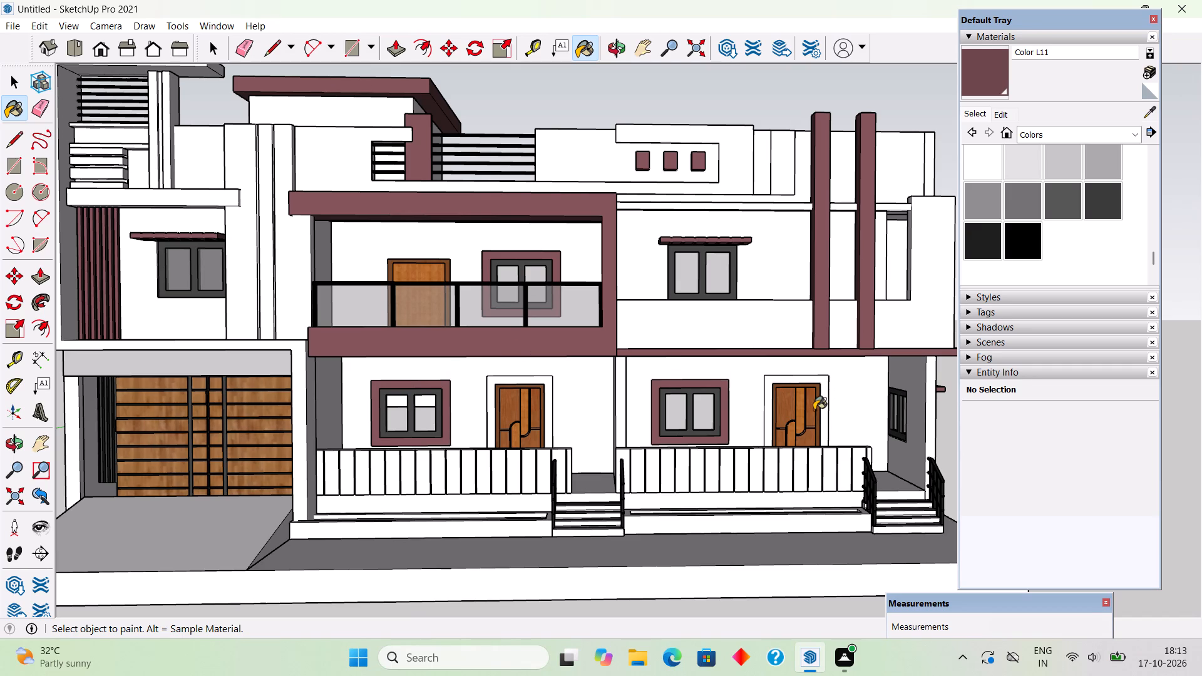
left_click(768, 403)
Paint the side parapet's pillar between the railings, above the side balcony, with Color L11.
scroll(768, 403, "up", 1)
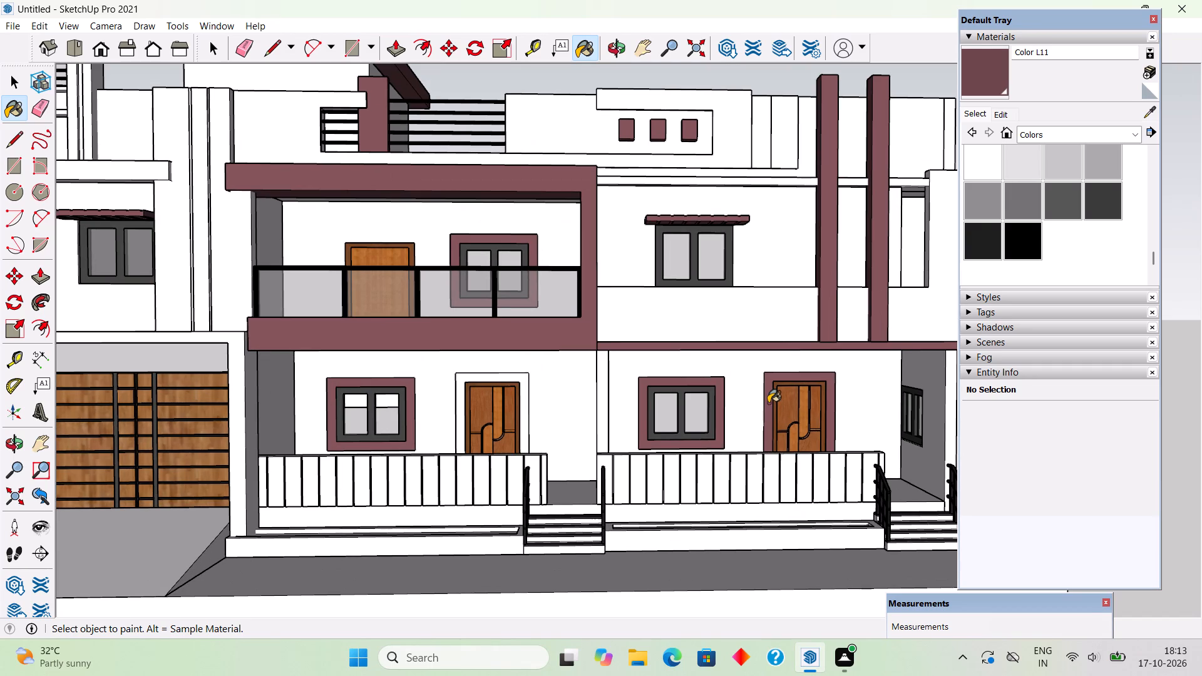
middle_click_drag(768, 403, 434, 389)
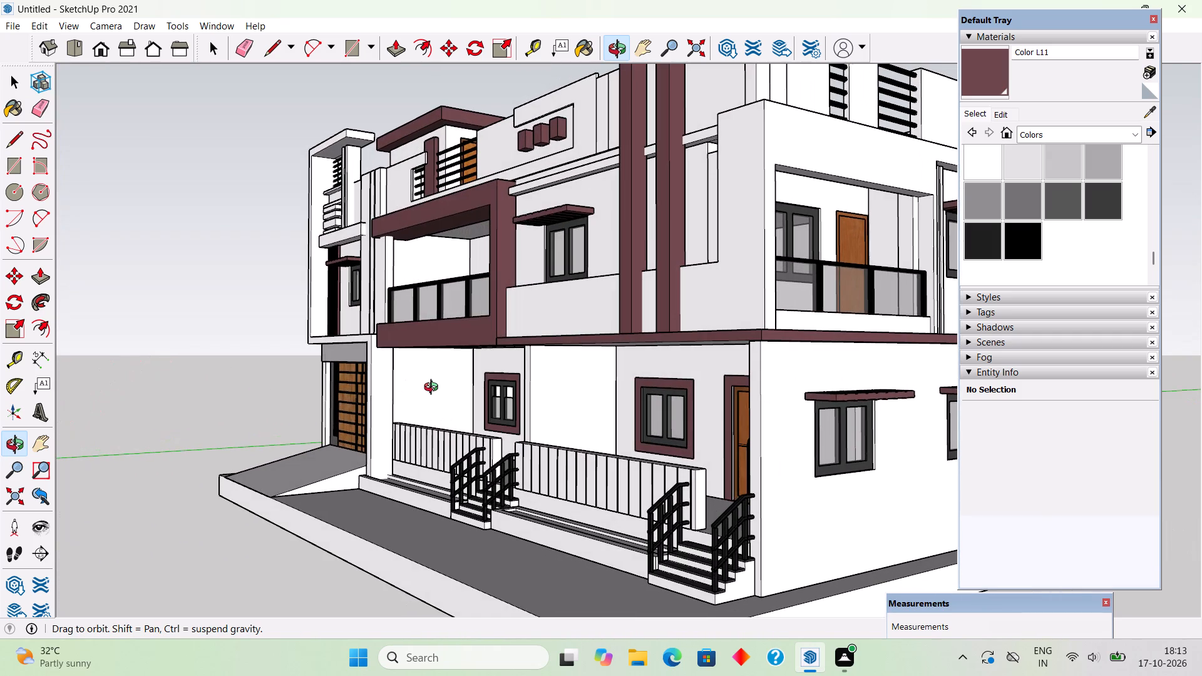
middle_click_drag(434, 389, 607, 444)
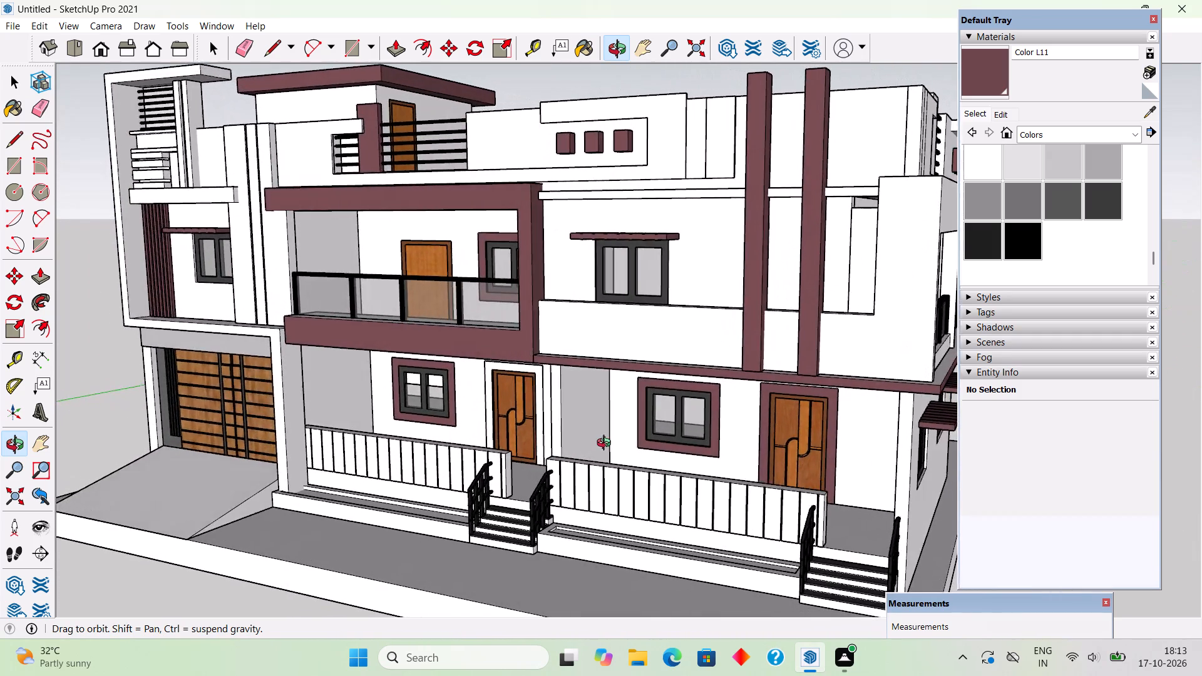
middle_click_drag(607, 444, 198, 442)
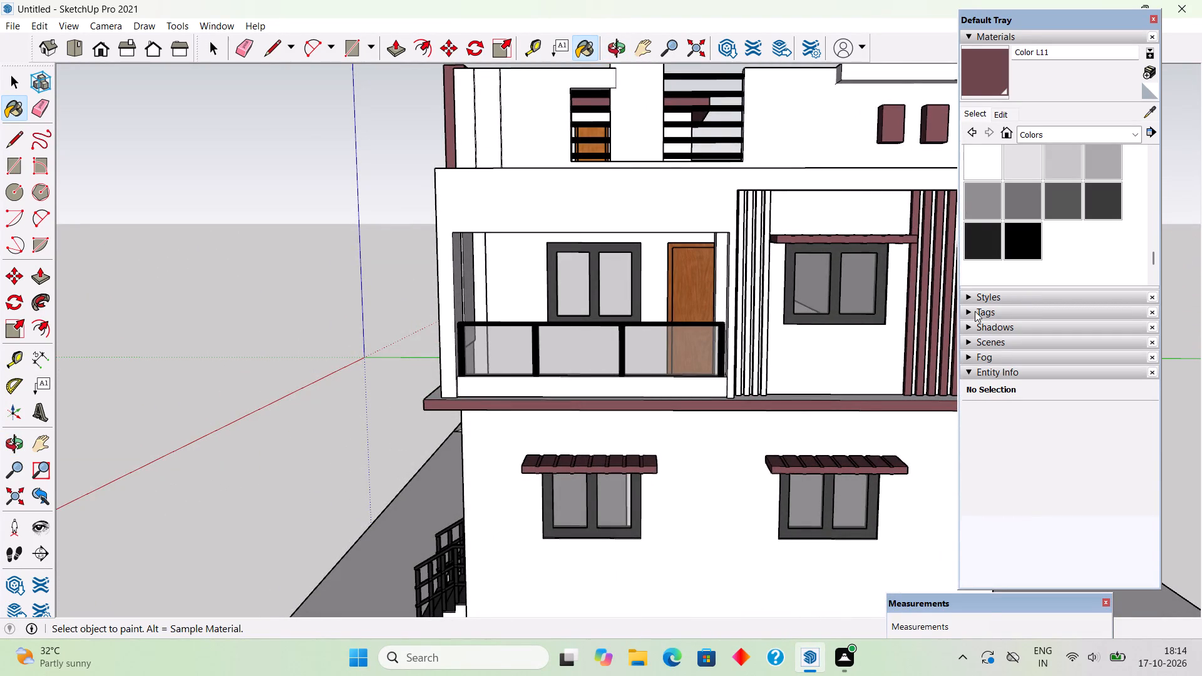
middle_click_drag(530, 434, 613, 449)
scroll(613, 449, "down", 3)
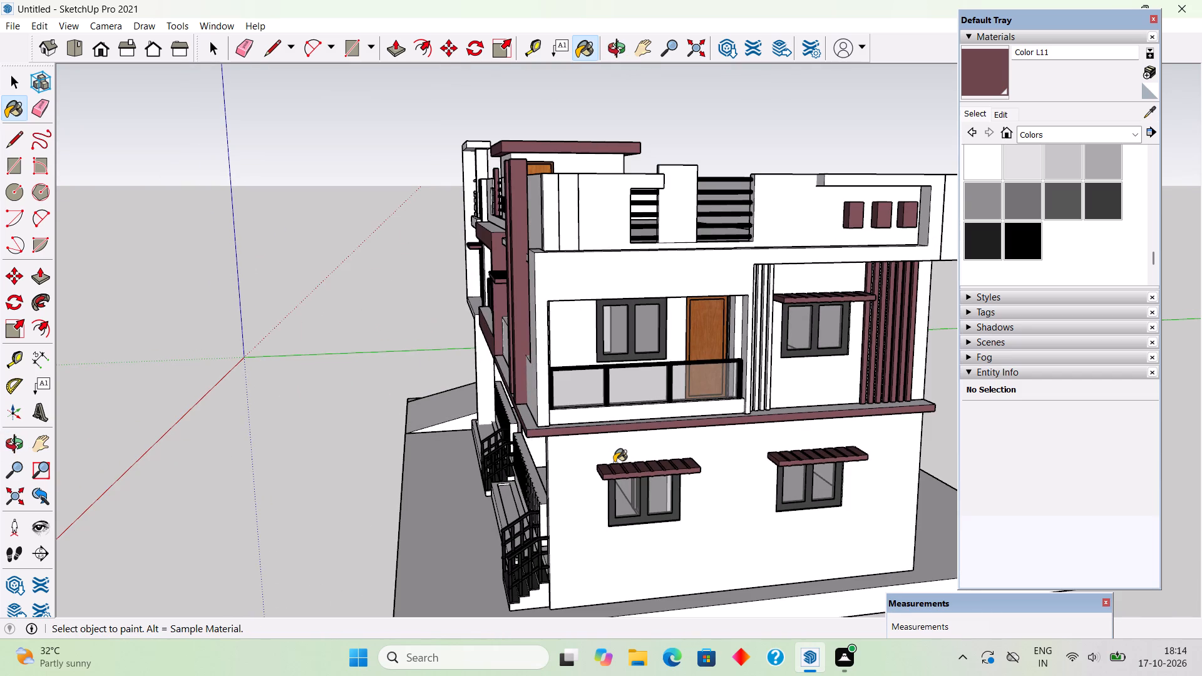
left_click(684, 214)
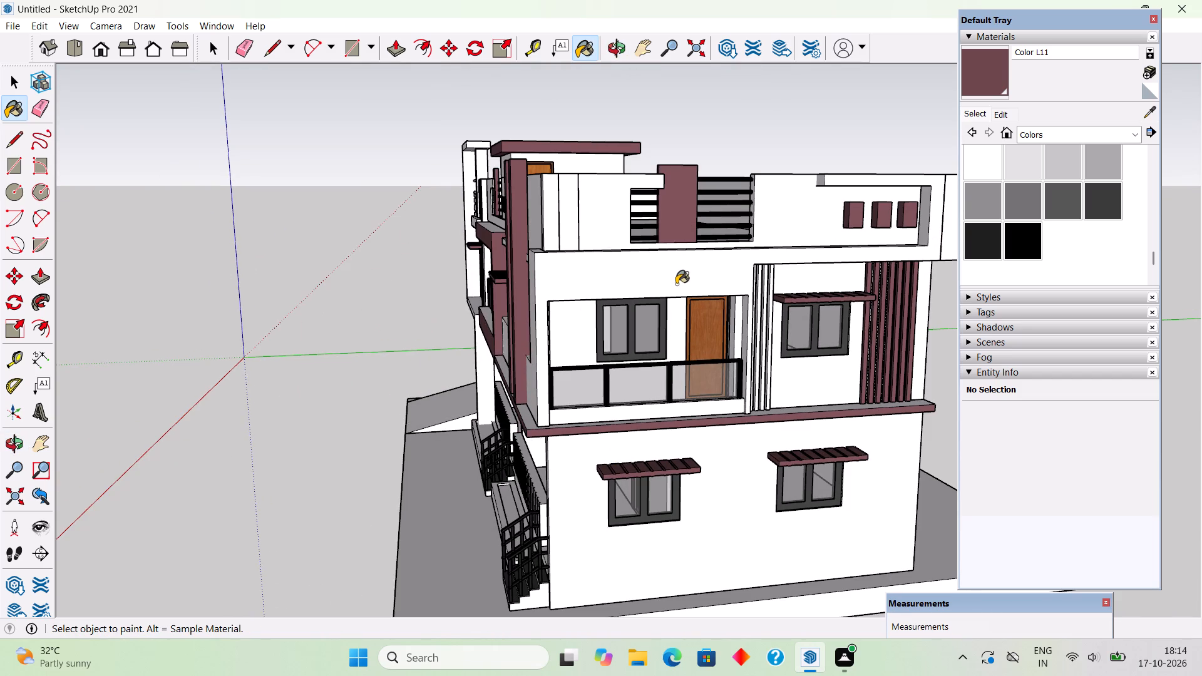
Examine the side parapet, the front facade and the upper-floor front window under its sunshade.
scroll(676, 284, "down", 2)
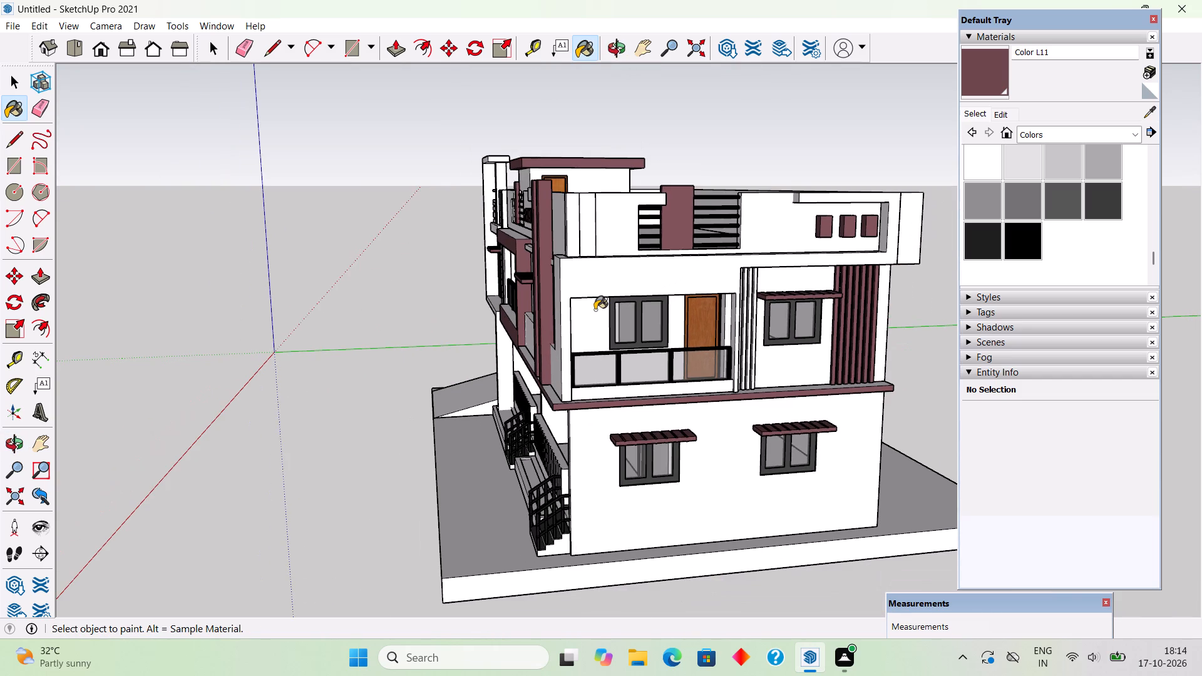
scroll(591, 282, "up", 4)
scroll(592, 190, "up", 5)
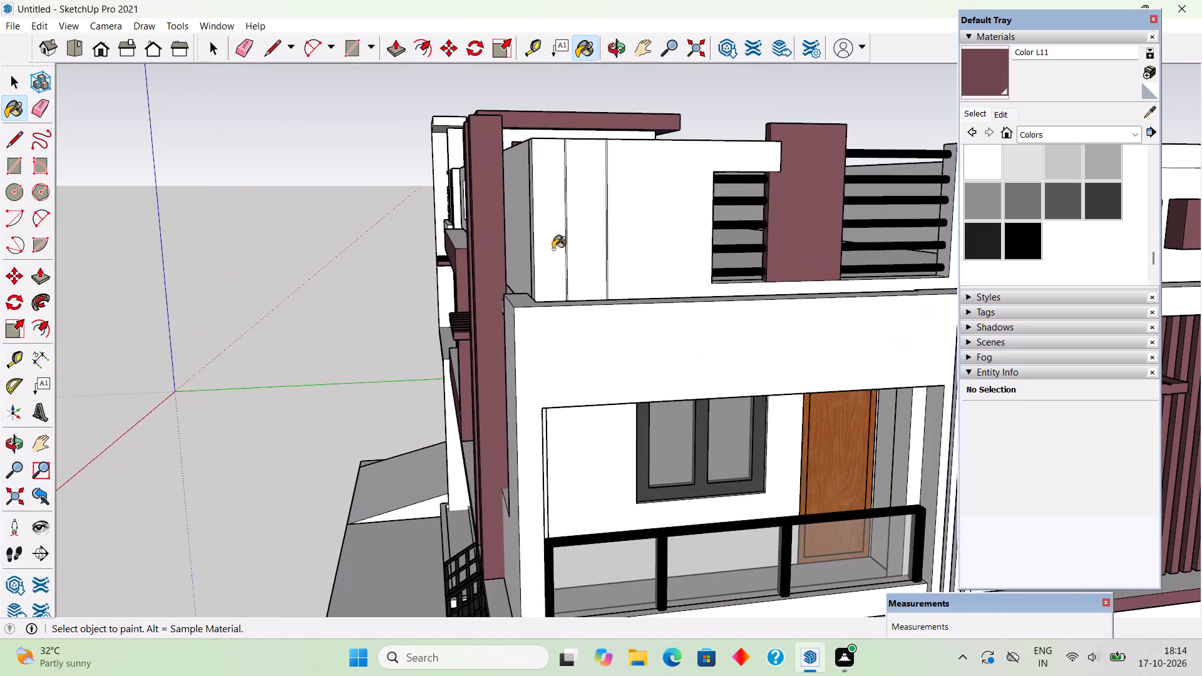
middle_click_drag(552, 255, 898, 272)
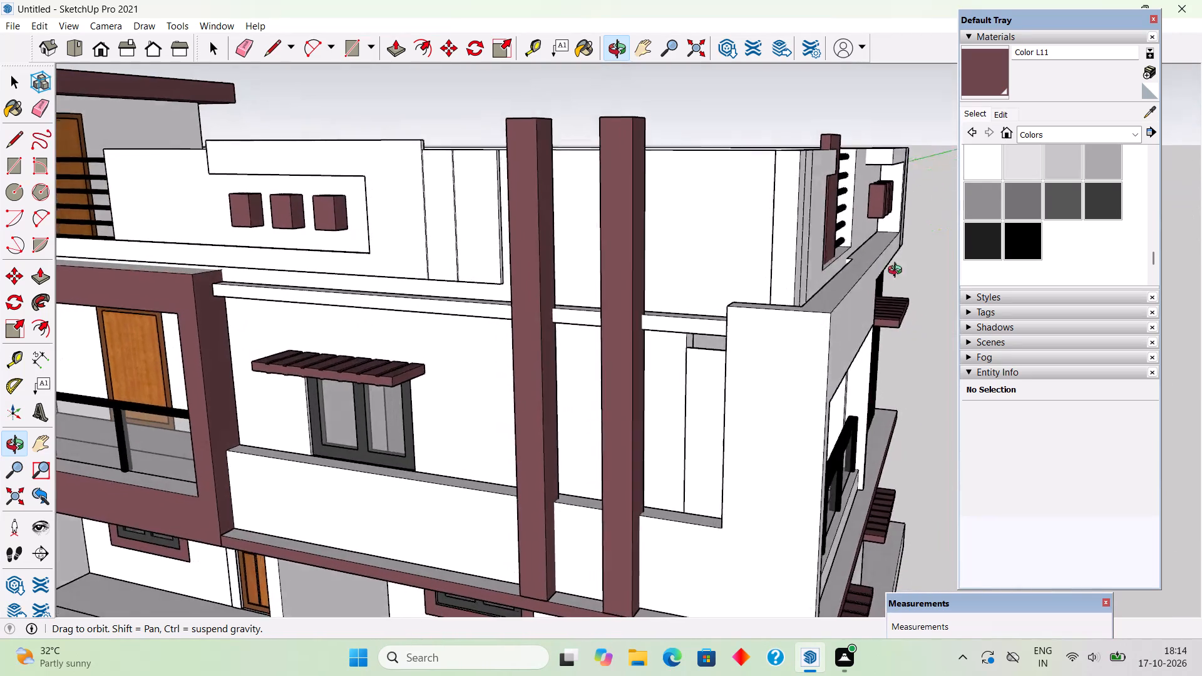
middle_click_drag(898, 272, 899, 273)
scroll(899, 275, "down", 2)
middle_click_drag(766, 327, 940, 312)
middle_click_drag(591, 291, 756, 242)
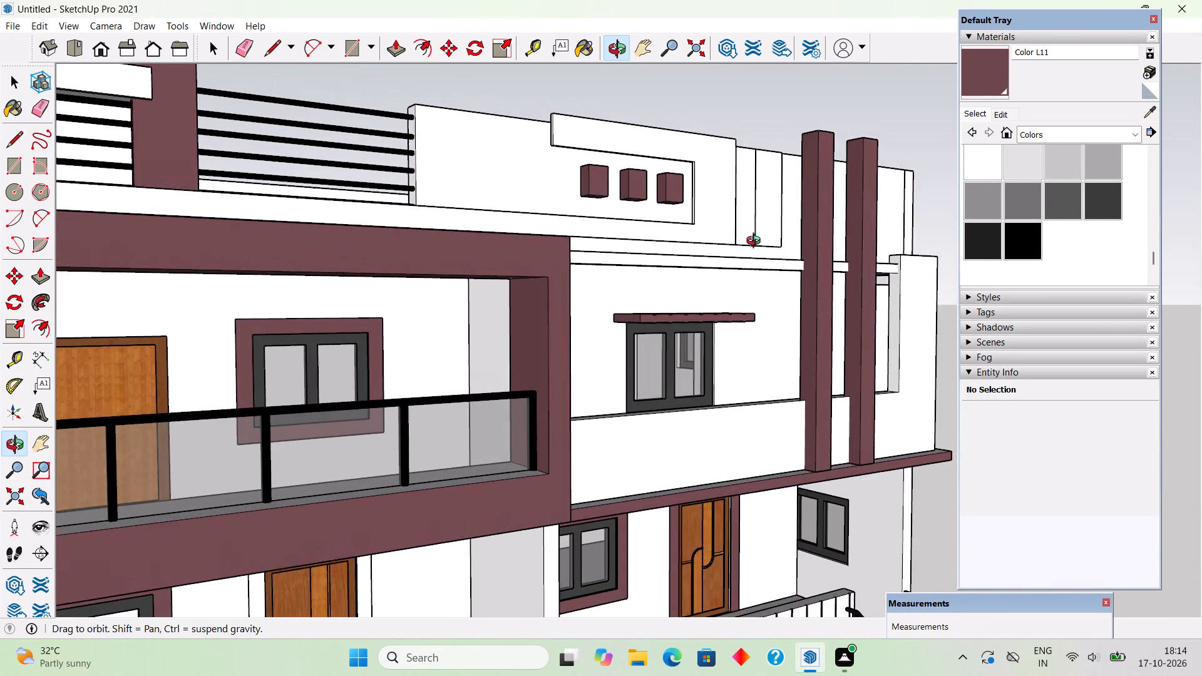
middle_click_drag(756, 242, 837, 280)
scroll(837, 280, "down", 1)
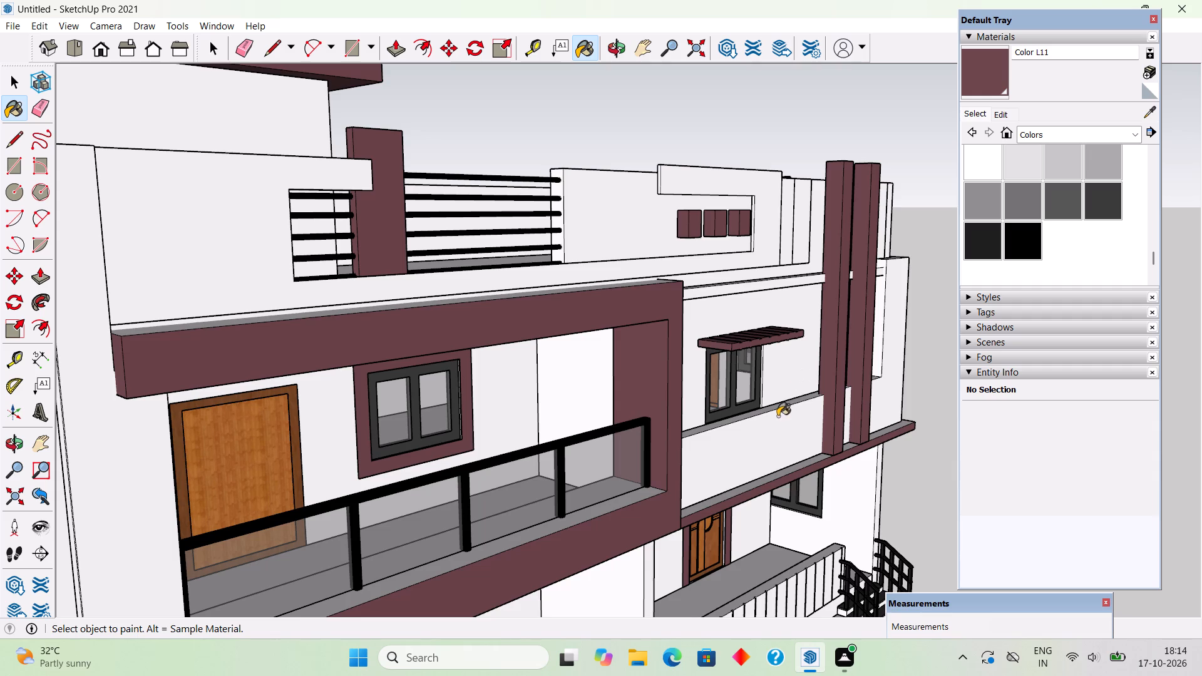
scroll(771, 398, "up", 4)
middle_click_drag(737, 330, 654, 243)
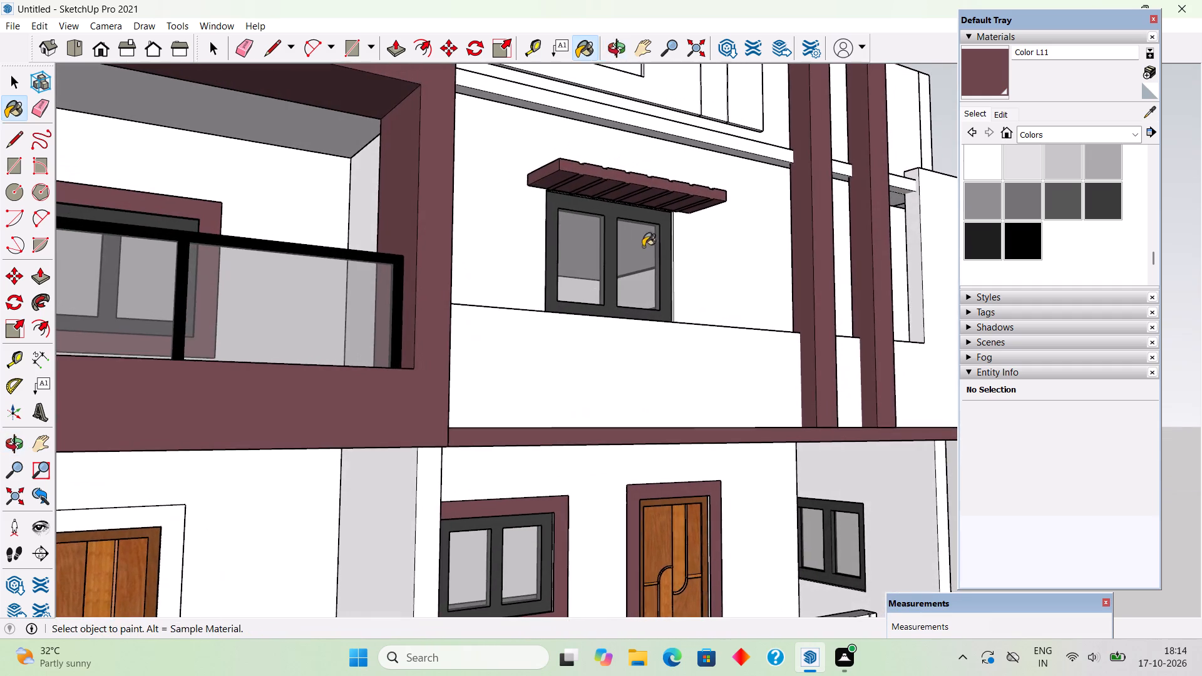
middle_click_drag(625, 282, 560, 352)
scroll(545, 359, "up", 3)
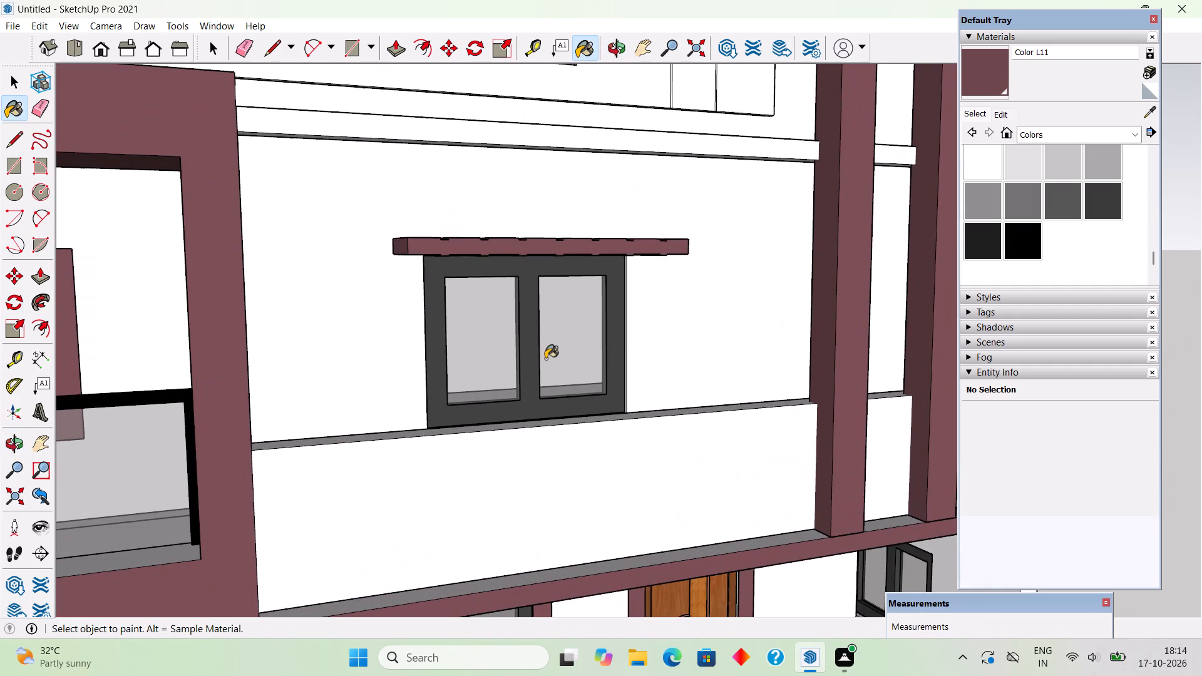
middle_click_drag(550, 270, 513, 178)
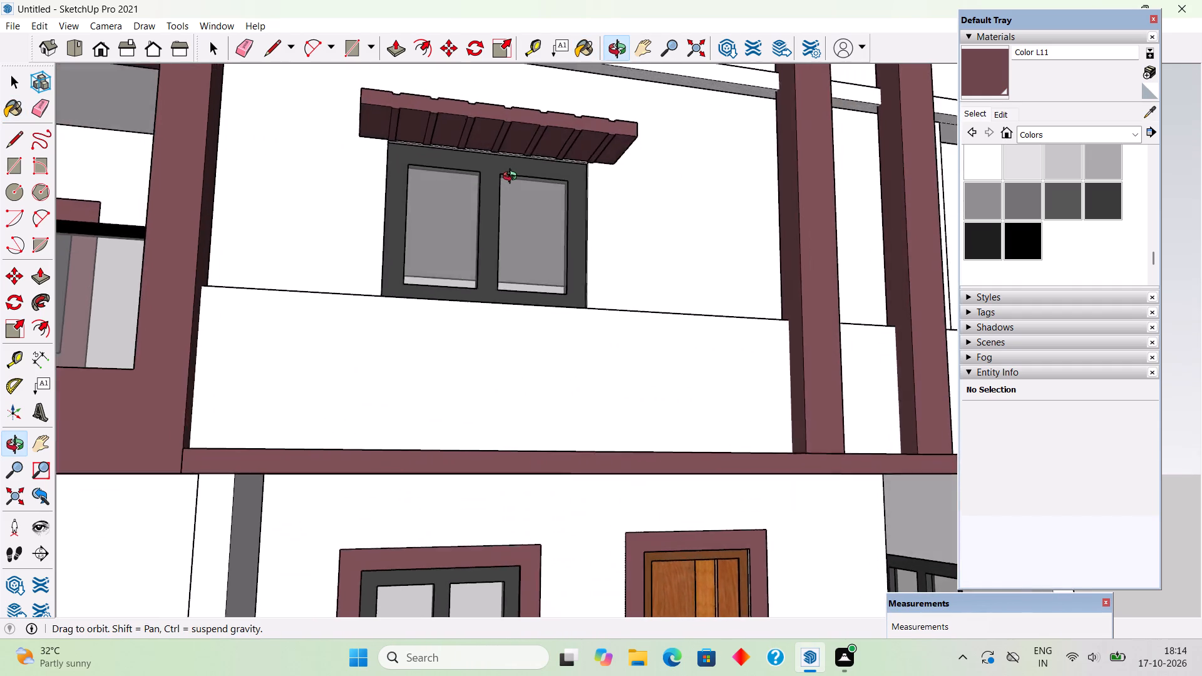
middle_click_drag(513, 178, 507, 164)
scroll(507, 164, "down", 3)
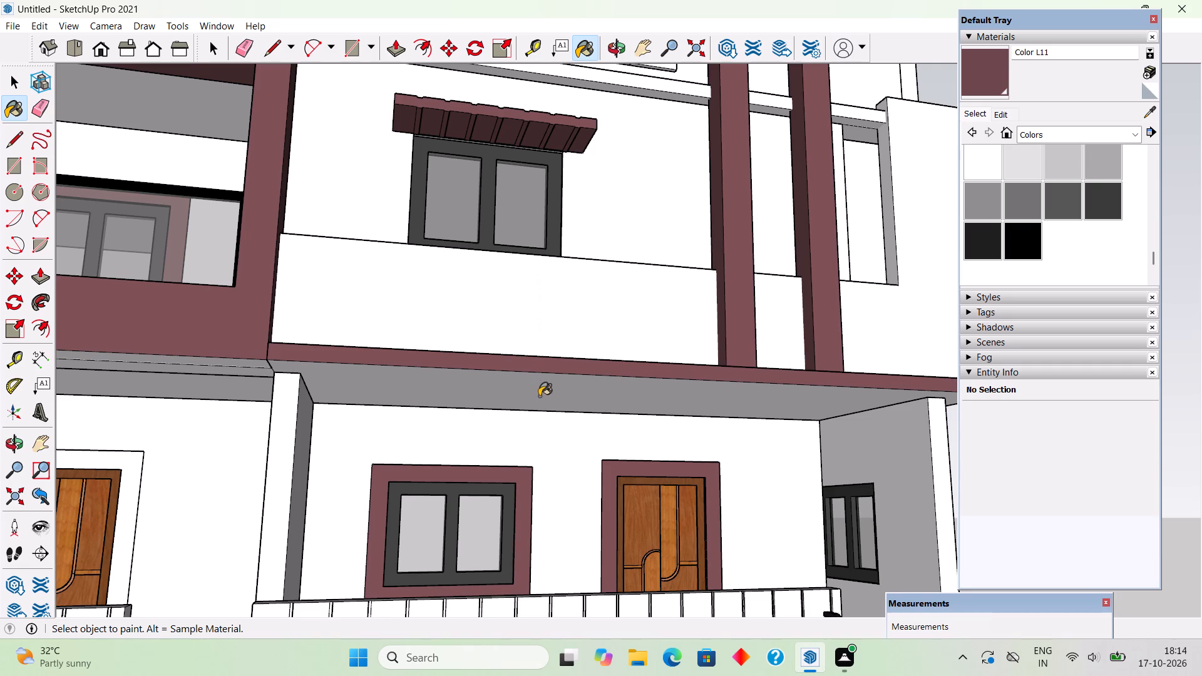
Copy the Color L11 surround of the ground-floor window about 14' up onto the upper-floor front window beneath the sunshade.
key("space")
left_click(524, 484)
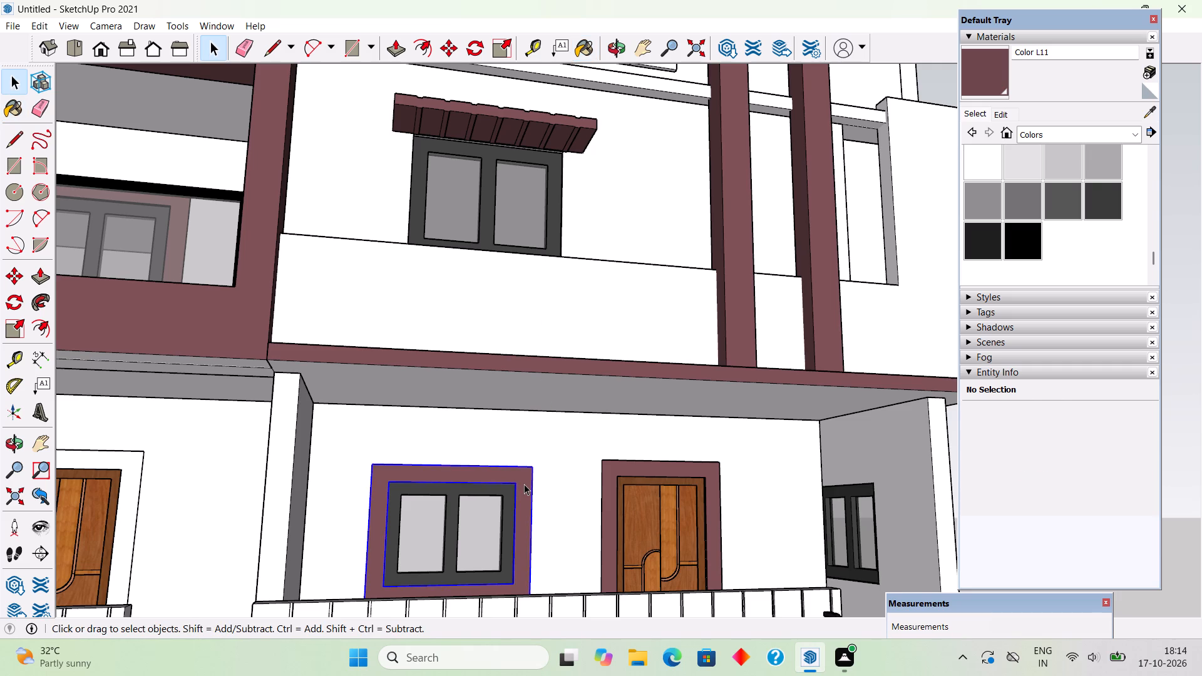
key("m")
left_click(524, 484)
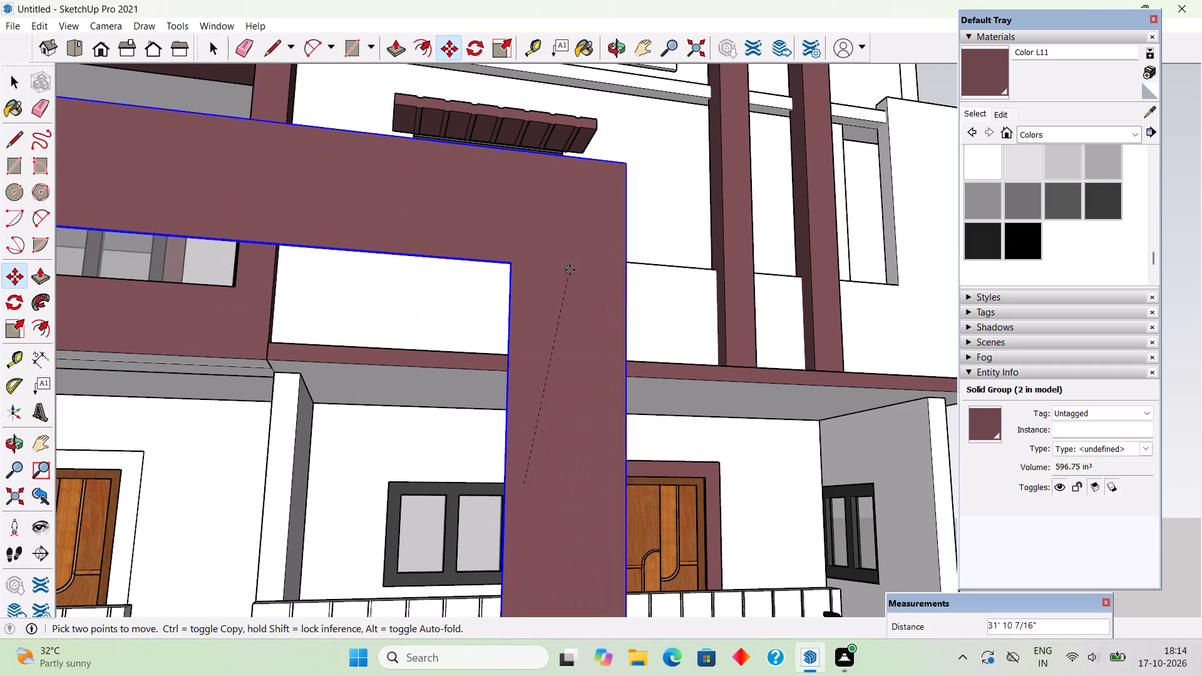
middle_click_drag(590, 237, 596, 428)
middle_click_drag(595, 414, 565, 310)
scroll(556, 299, "up", 3)
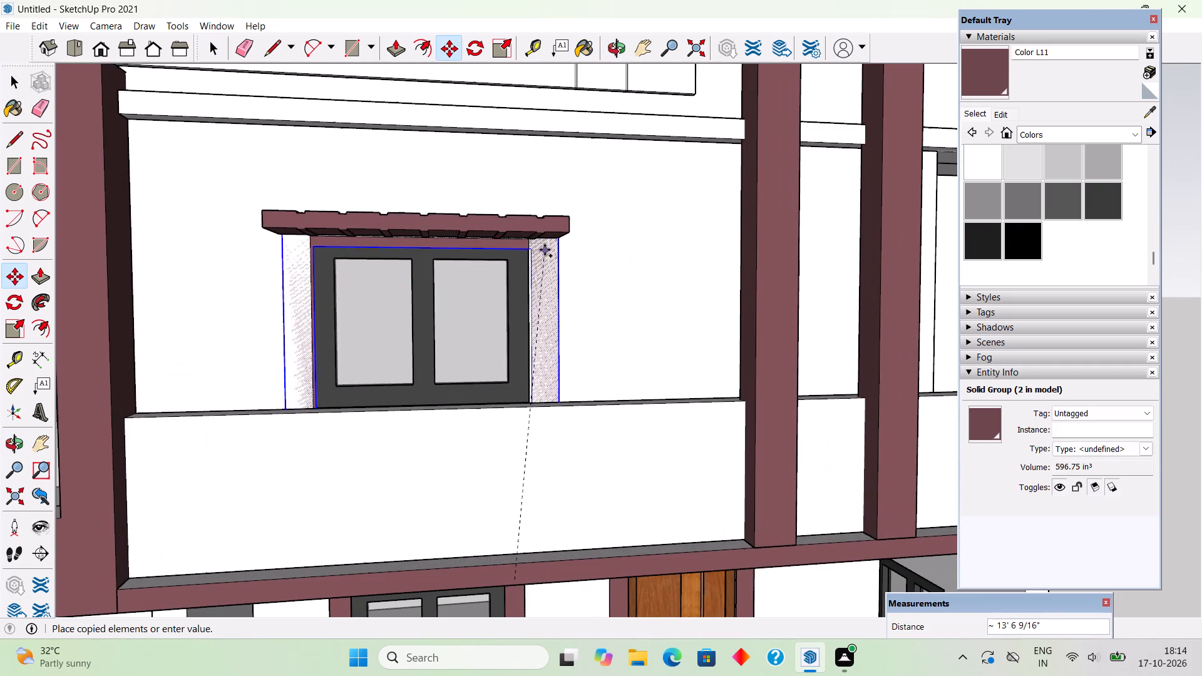
middle_click_drag(563, 265, 647, 332)
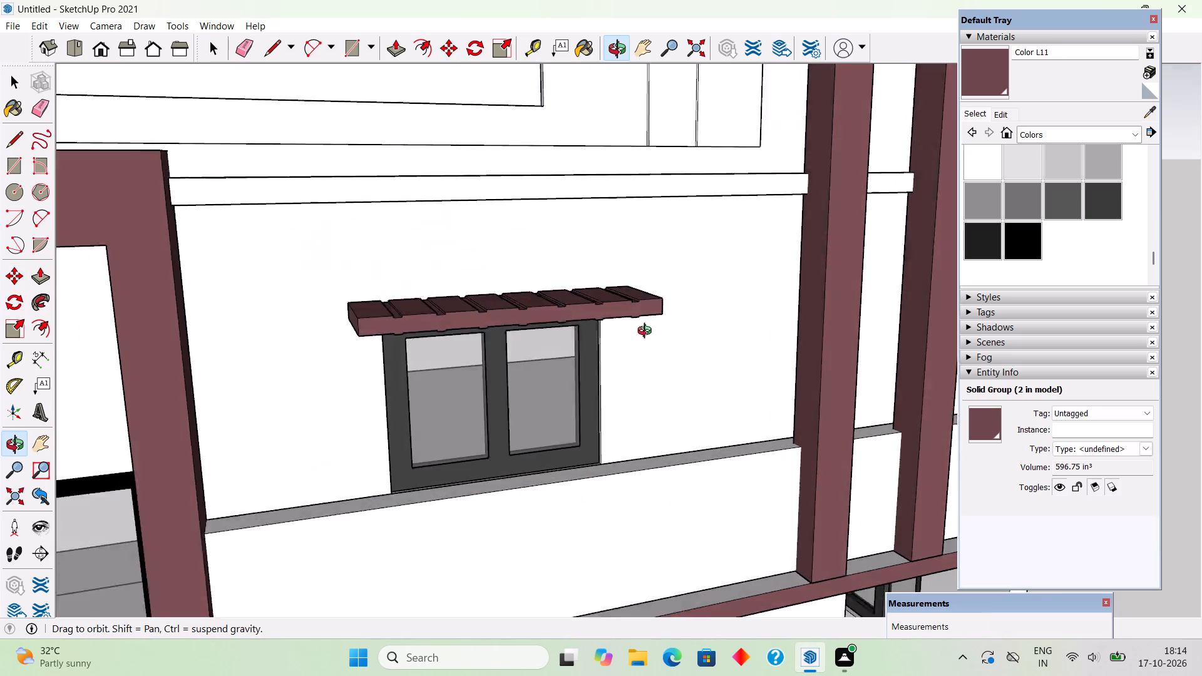
middle_click_drag(647, 332, 673, 344)
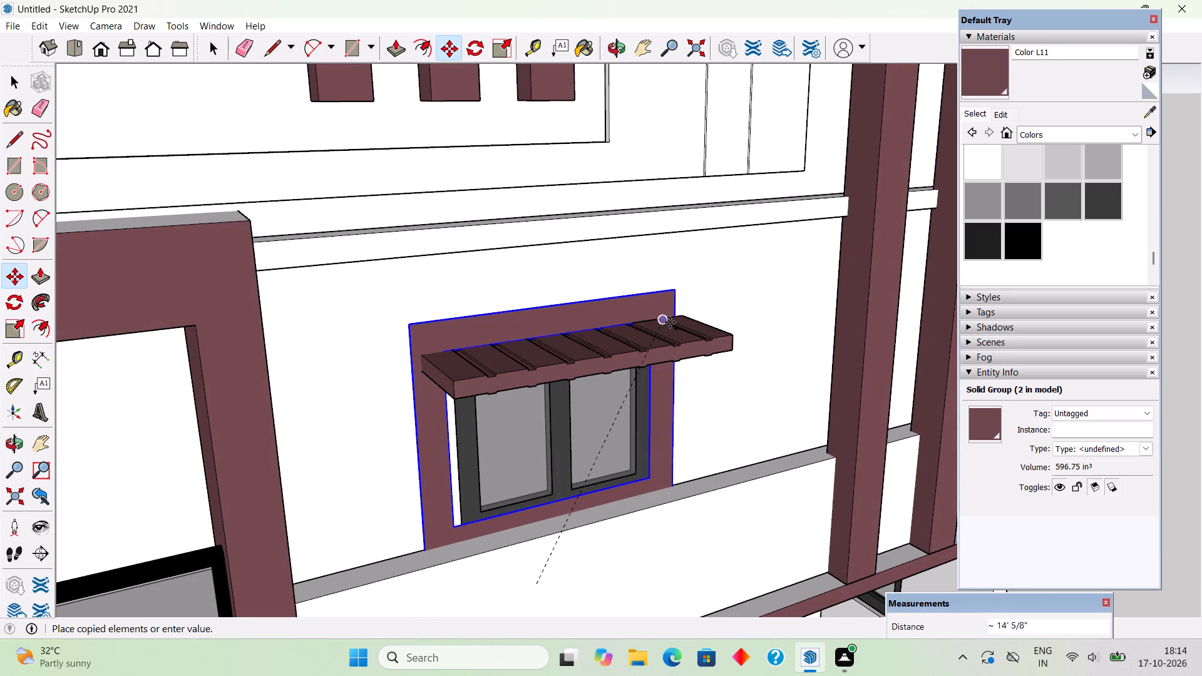
left_click(670, 321)
Move the copied surround about 4 1/4" along the wall, toward the two tall pillars, at the upper-floor front window.
middle_click_drag(677, 379, 689, 322)
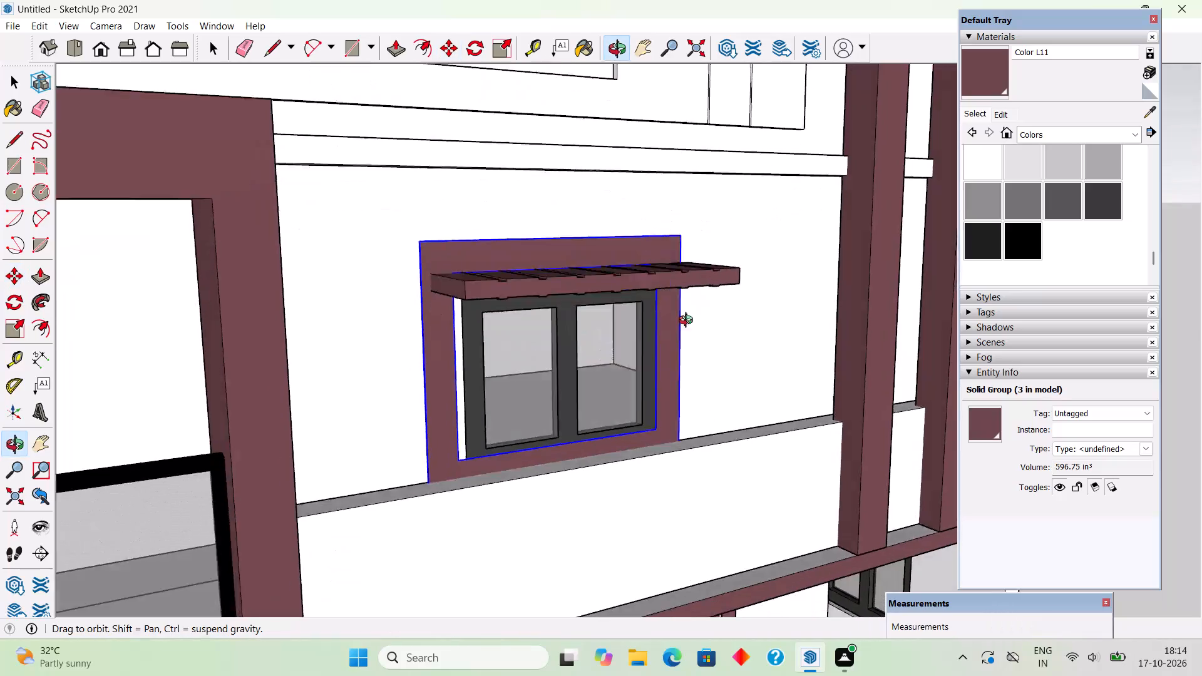
middle_click_drag(689, 322, 330, 295)
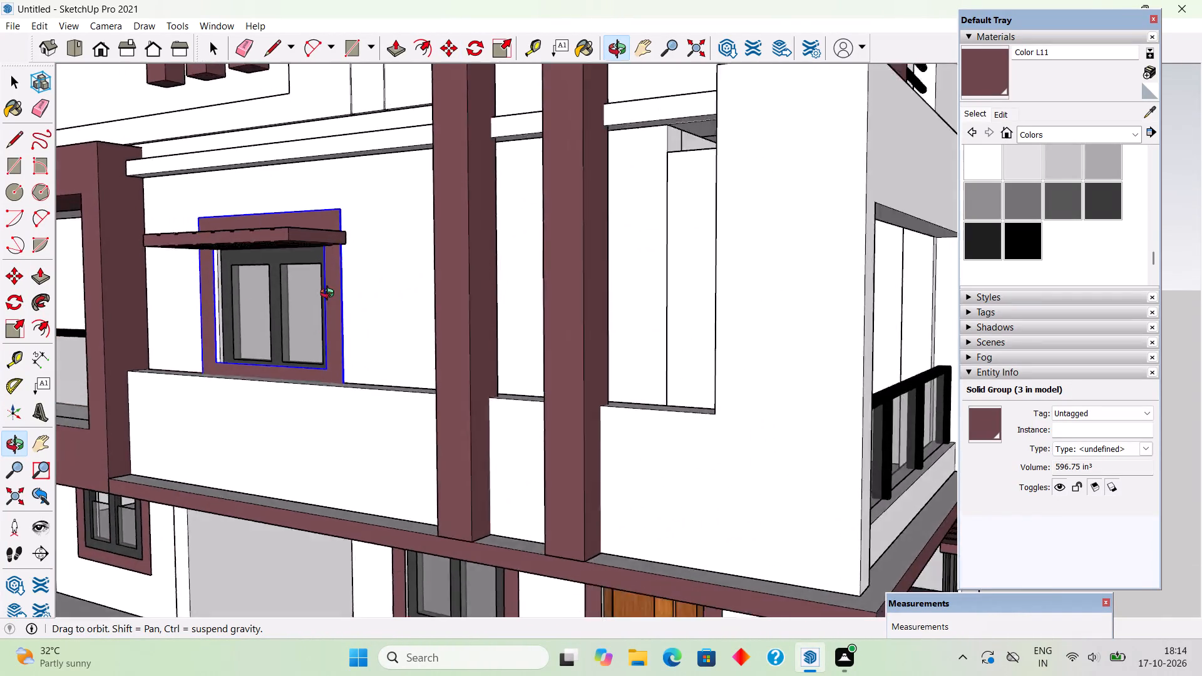
middle_click_drag(330, 295, 570, 259)
scroll(572, 264, "down", 2)
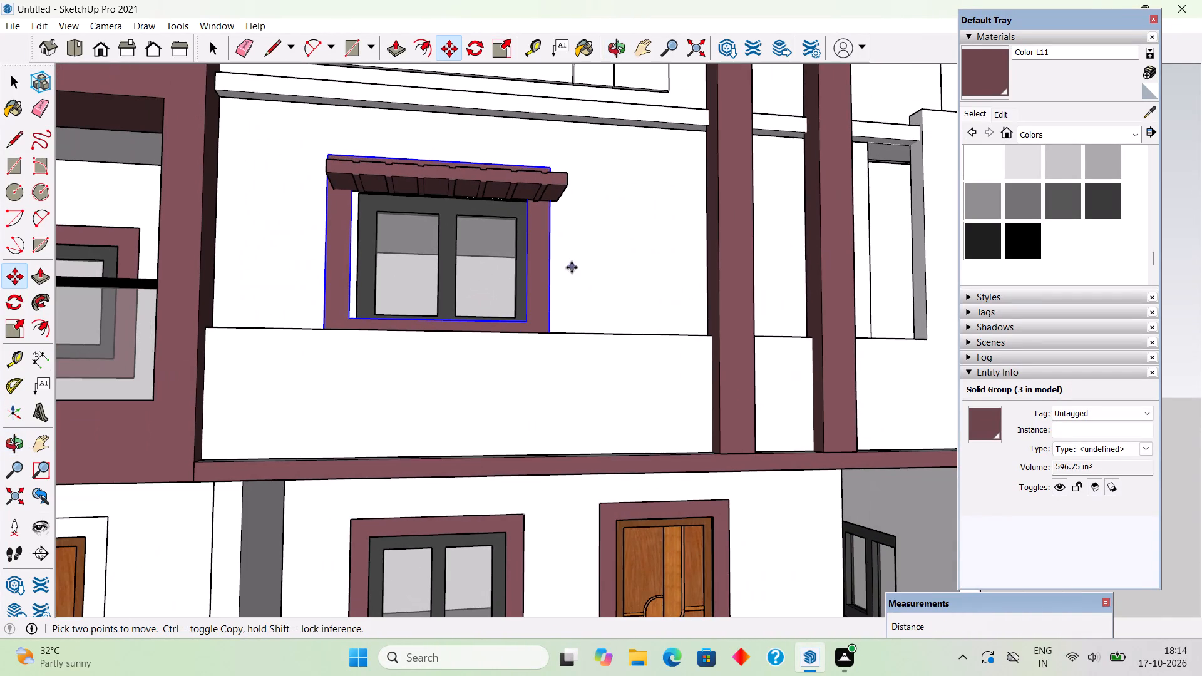
key("space")
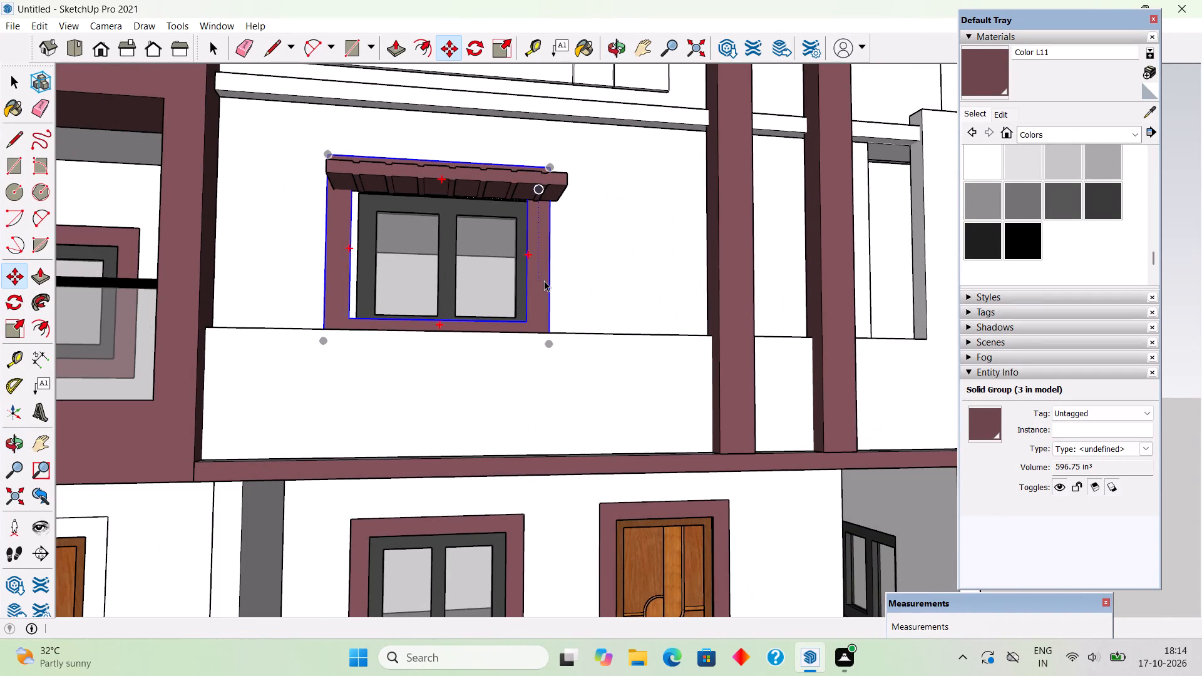
scroll(544, 280, "down", 7)
middle_click_drag(541, 283, 522, 397)
scroll(522, 401, "up", 1)
scroll(520, 348, "up", 13)
middle_click_drag(531, 367, 531, 393)
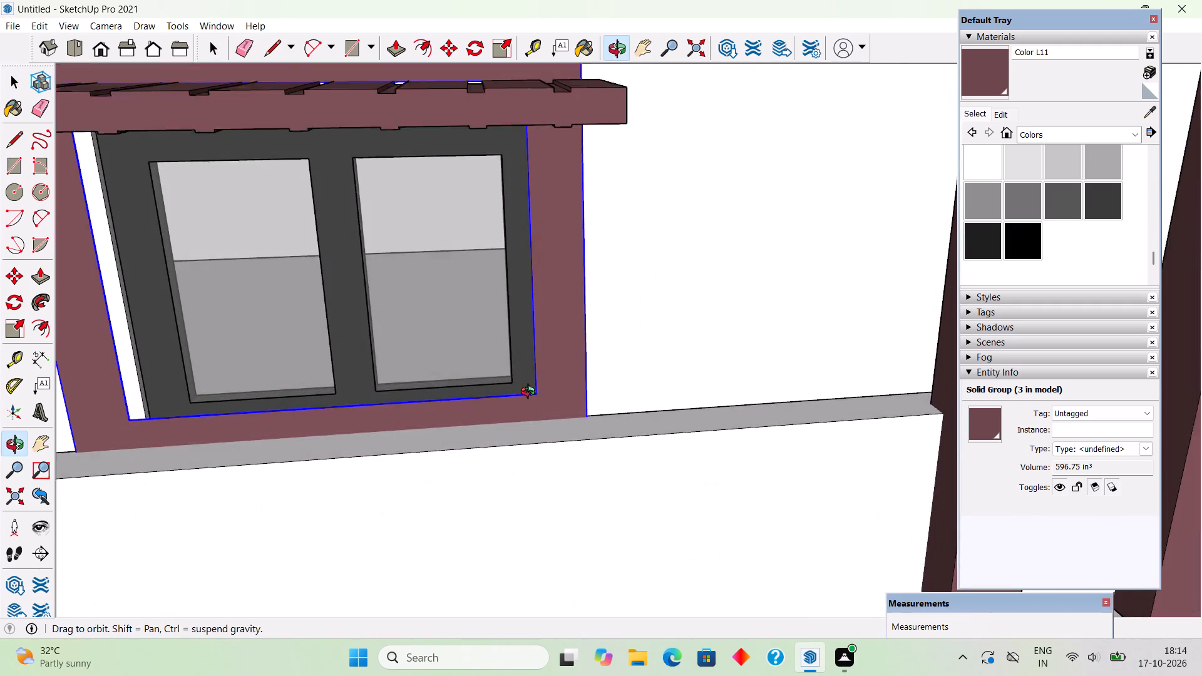
middle_click_drag(531, 393, 525, 436)
left_click(547, 449)
scroll(620, 409, "up", 7)
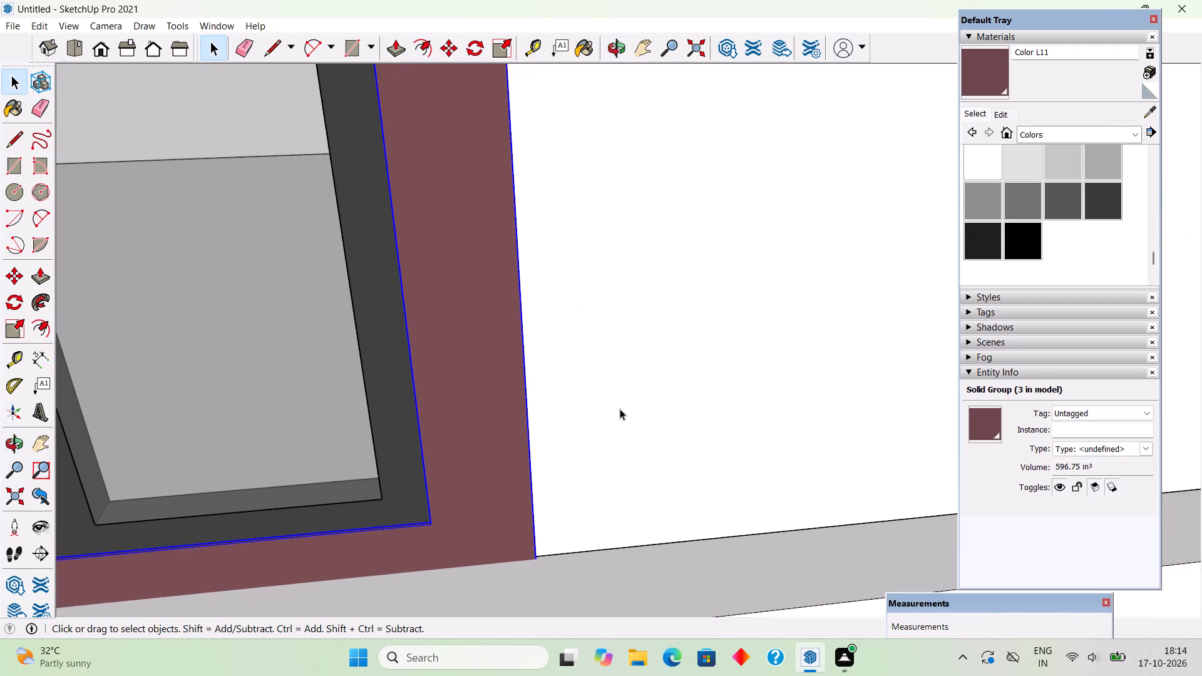
middle_click_drag(616, 422, 226, 394)
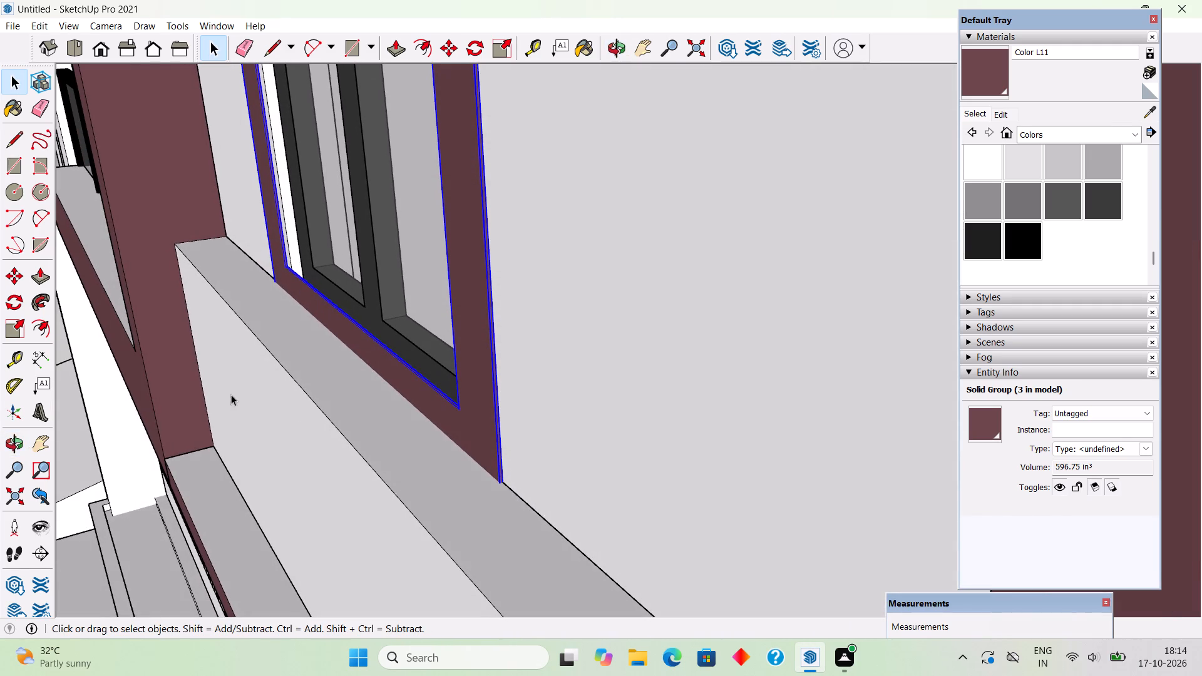
scroll(490, 465, "up", 1)
key("m")
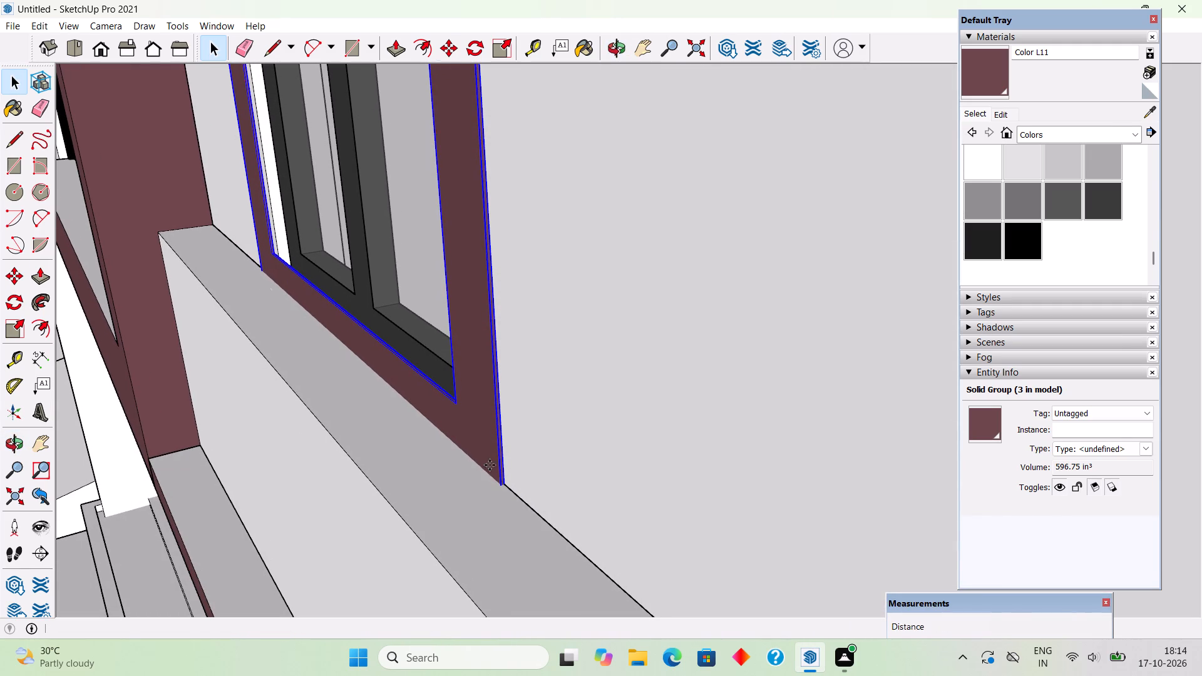
left_click(497, 479)
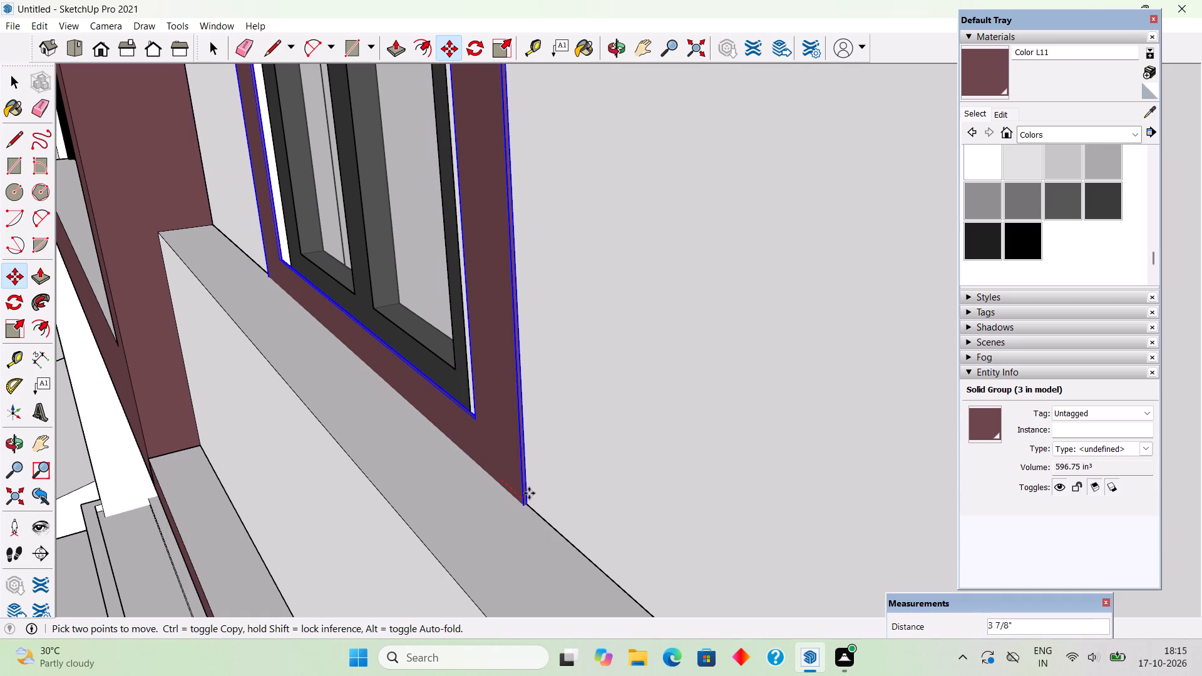
left_click(532, 494)
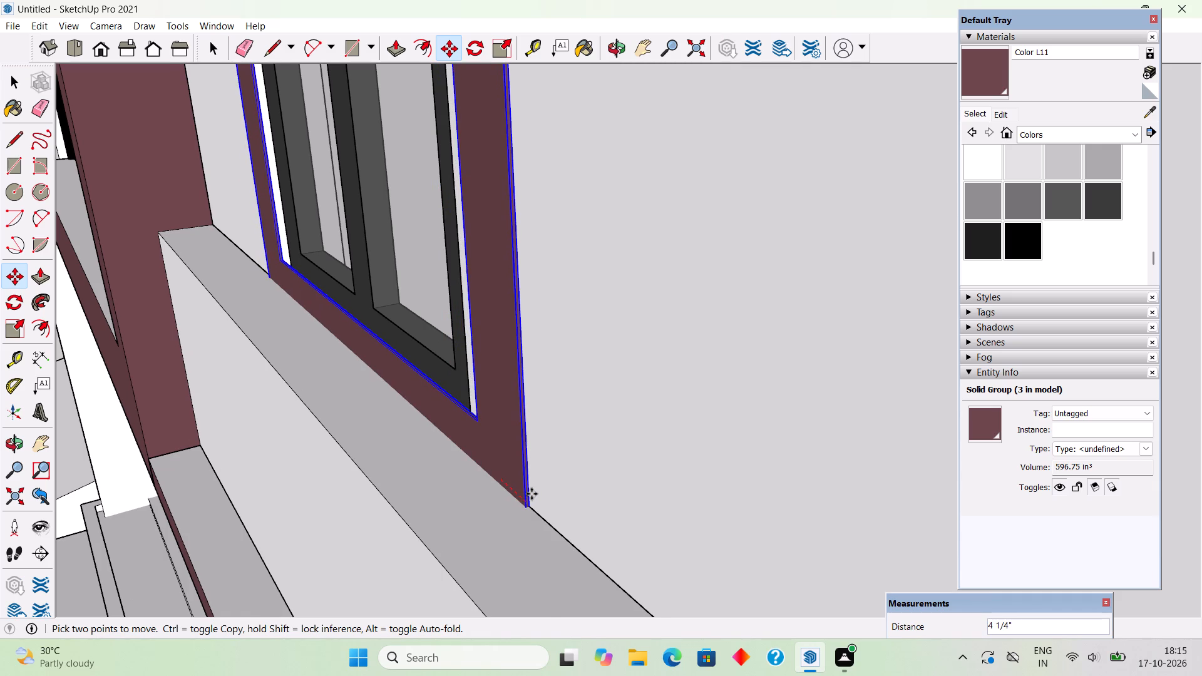
scroll(532, 494, "down", 6)
key("space")
scroll(532, 494, "down", 4)
middle_click_drag(528, 491, 567, 385)
scroll(567, 385, "down", 12)
left_click(190, 265)
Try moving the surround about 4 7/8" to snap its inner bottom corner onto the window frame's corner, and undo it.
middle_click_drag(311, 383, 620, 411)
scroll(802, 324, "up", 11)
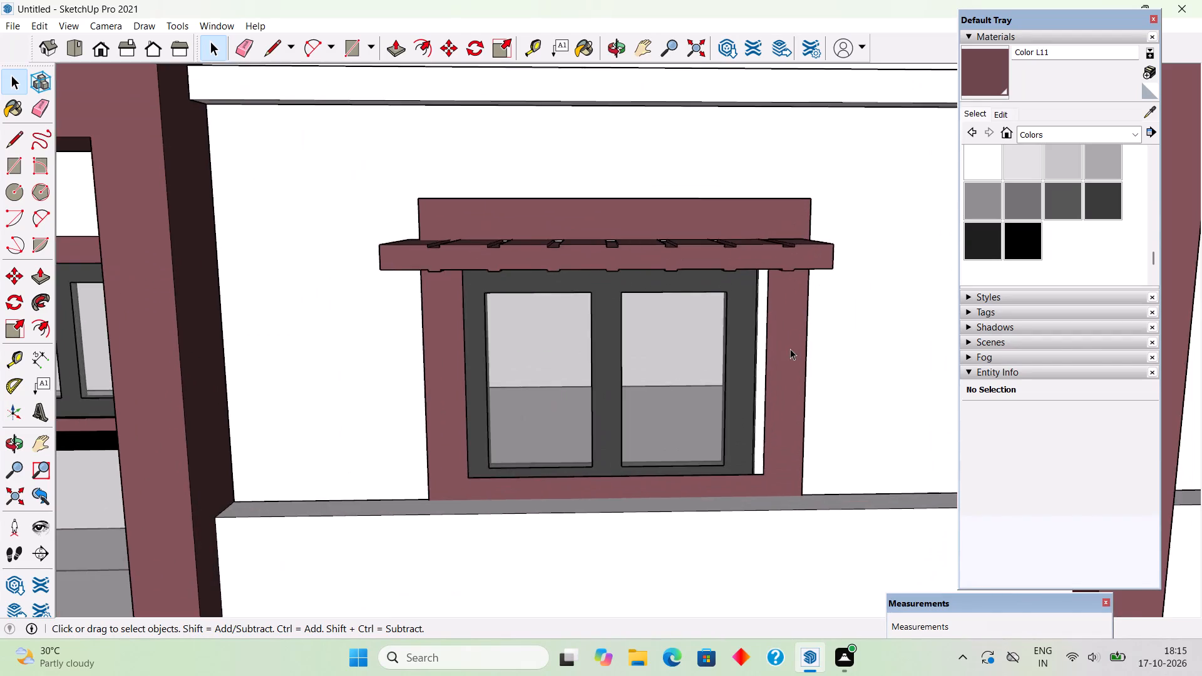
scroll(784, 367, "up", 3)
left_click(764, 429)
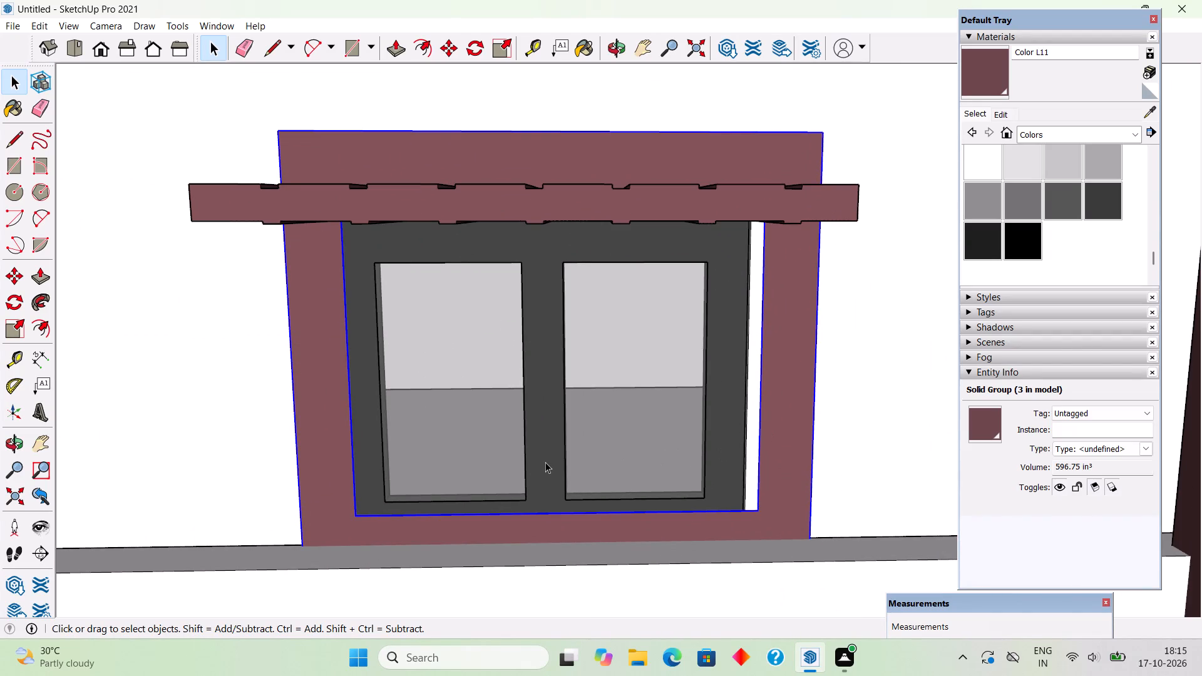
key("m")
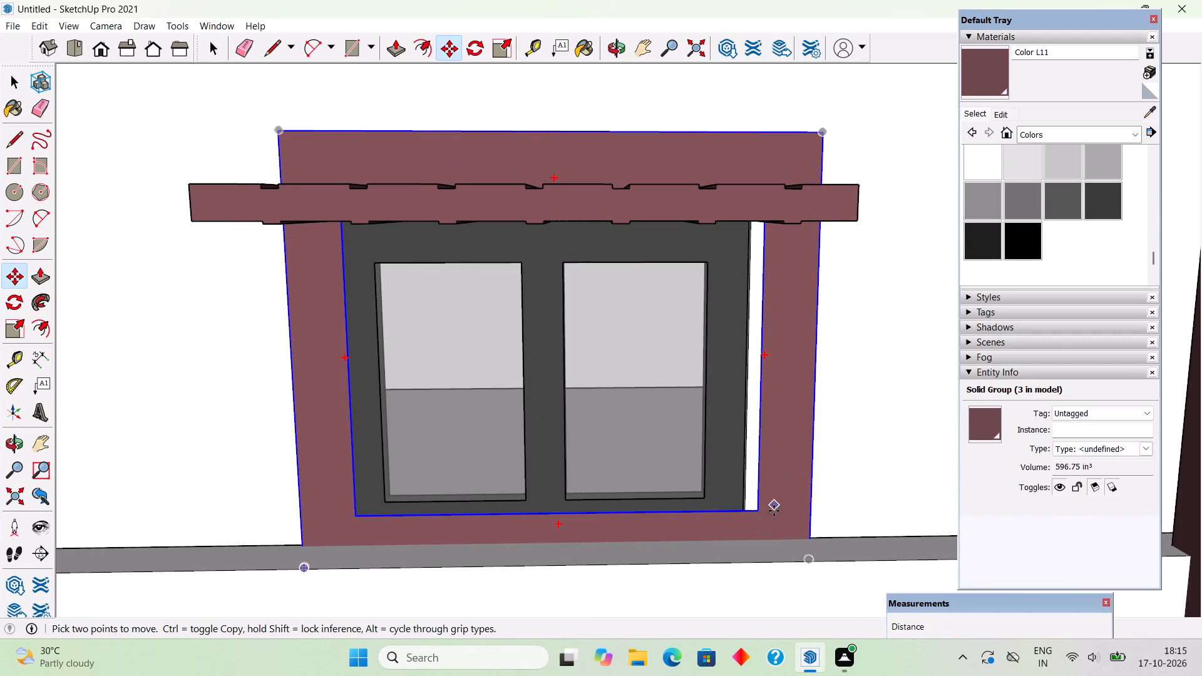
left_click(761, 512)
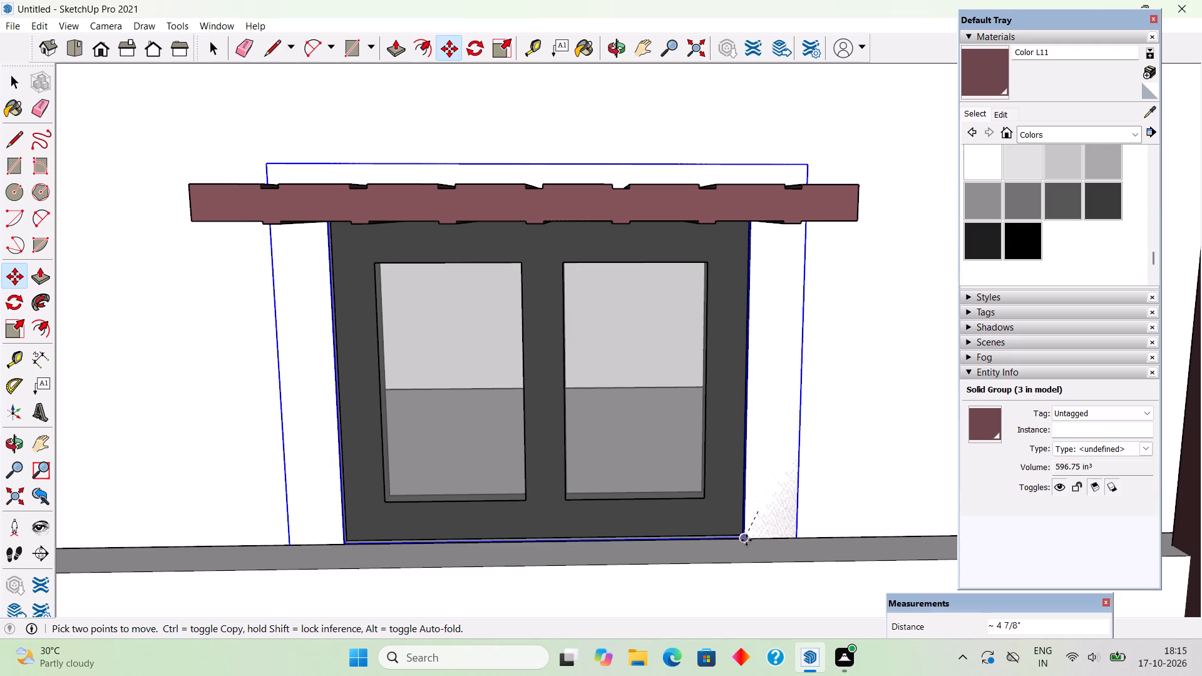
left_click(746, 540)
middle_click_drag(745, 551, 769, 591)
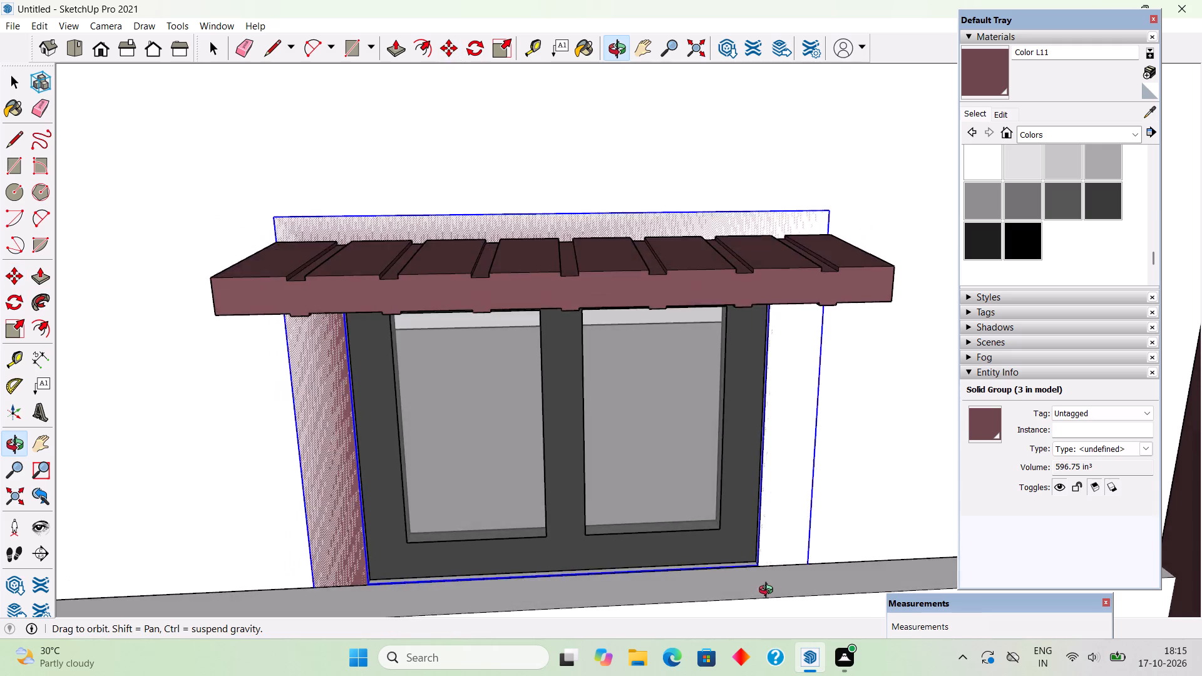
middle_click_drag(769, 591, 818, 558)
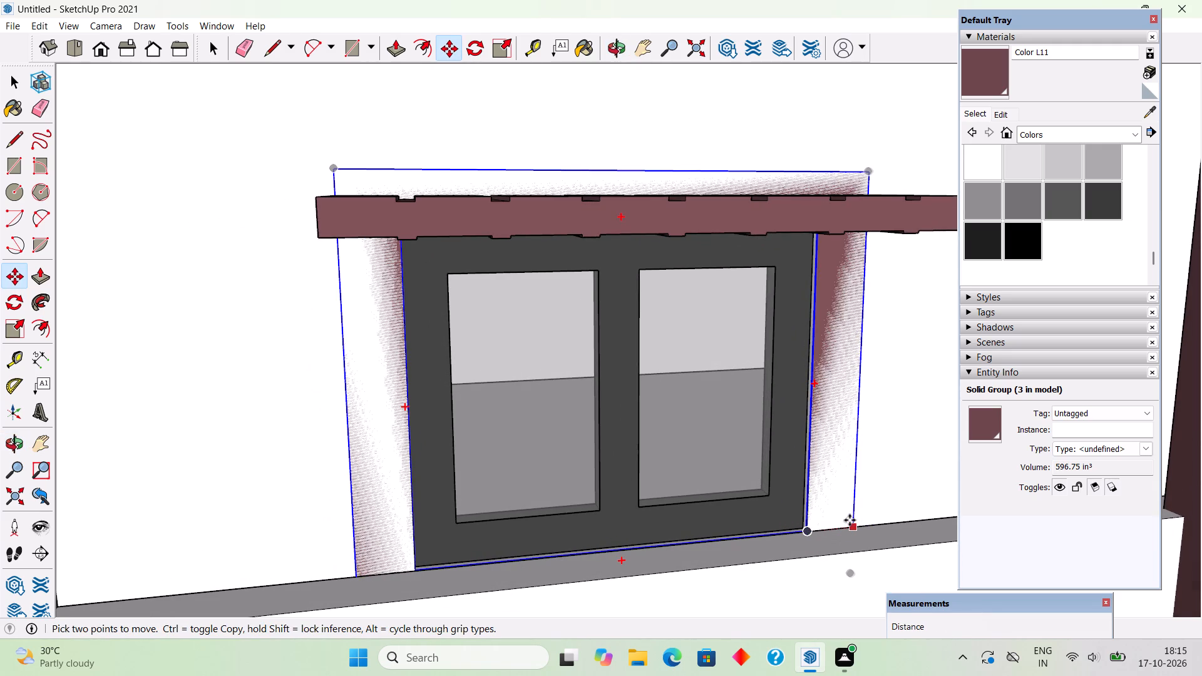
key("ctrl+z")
Lower the surround about 4 7/16" and shift it about 3 13/16" so its opening lines up with the window frame.
middle_click_drag(823, 538, 909, 568)
scroll(888, 509, "up", 2)
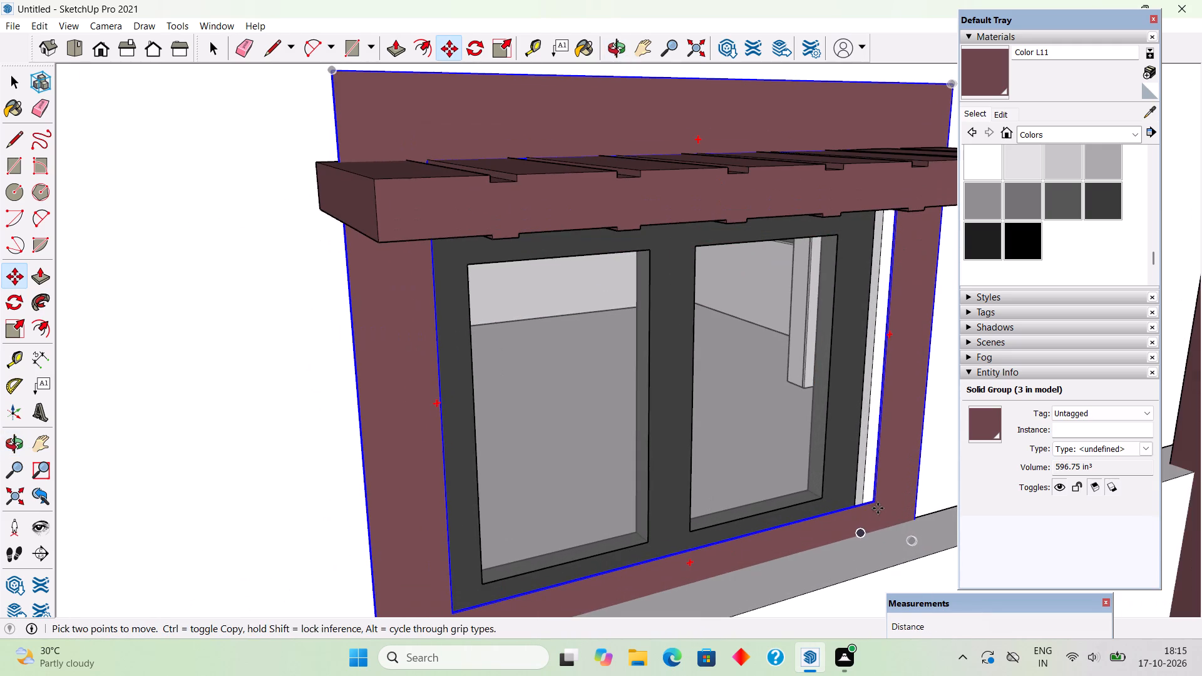
left_click(875, 502)
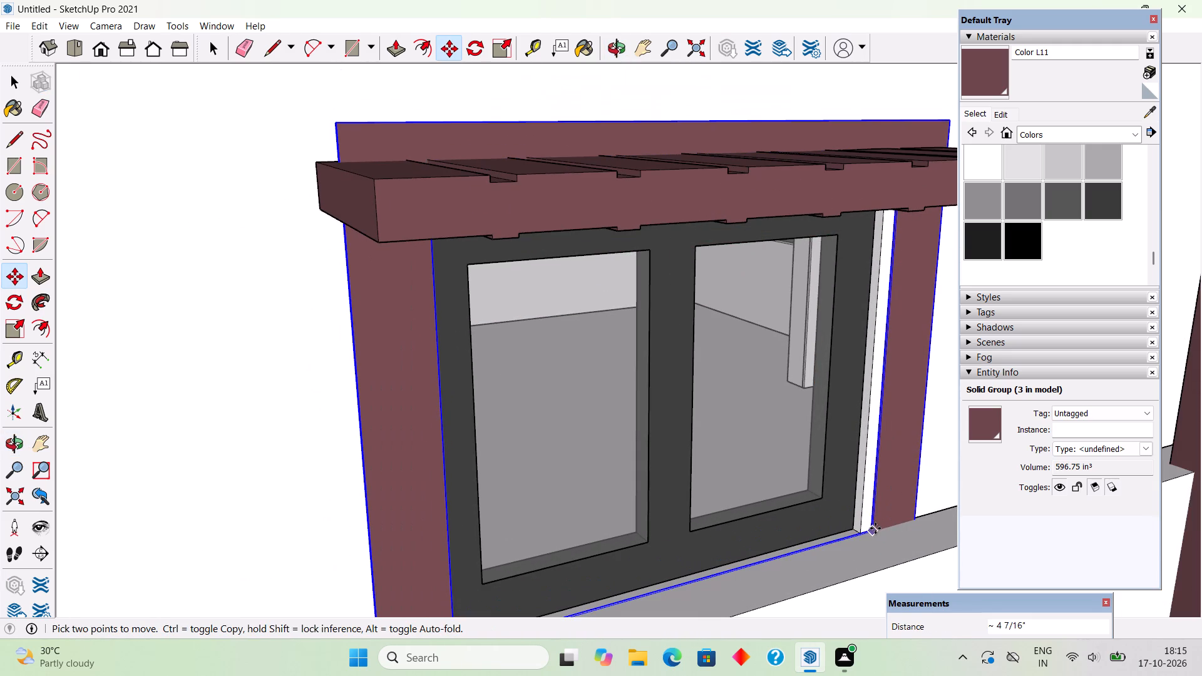
left_click(875, 528)
left_click(875, 528)
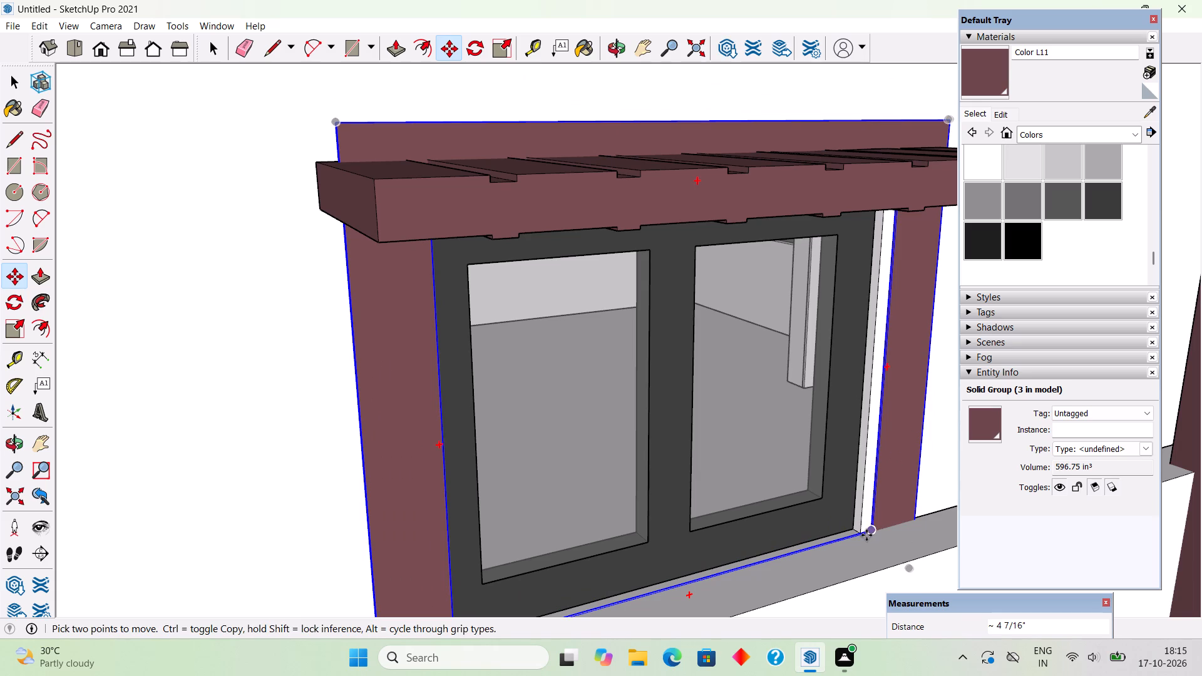
scroll(866, 536, "up", 5)
left_click(875, 528)
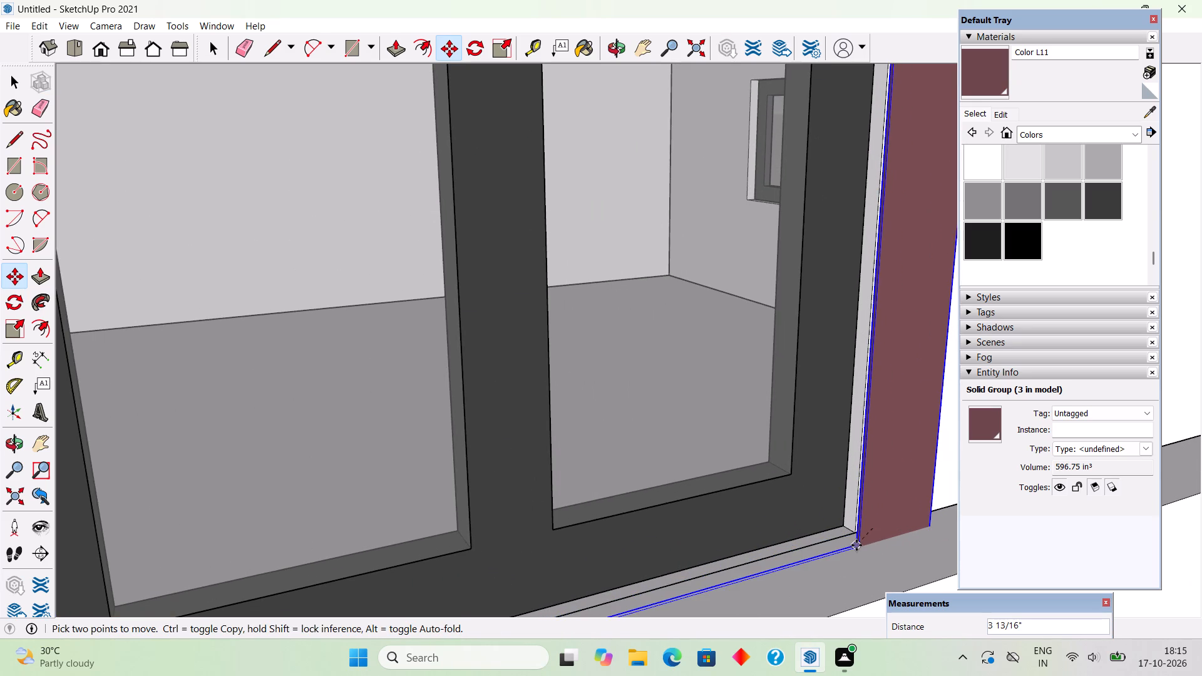
left_click(857, 541)
scroll(857, 541, "down", 5)
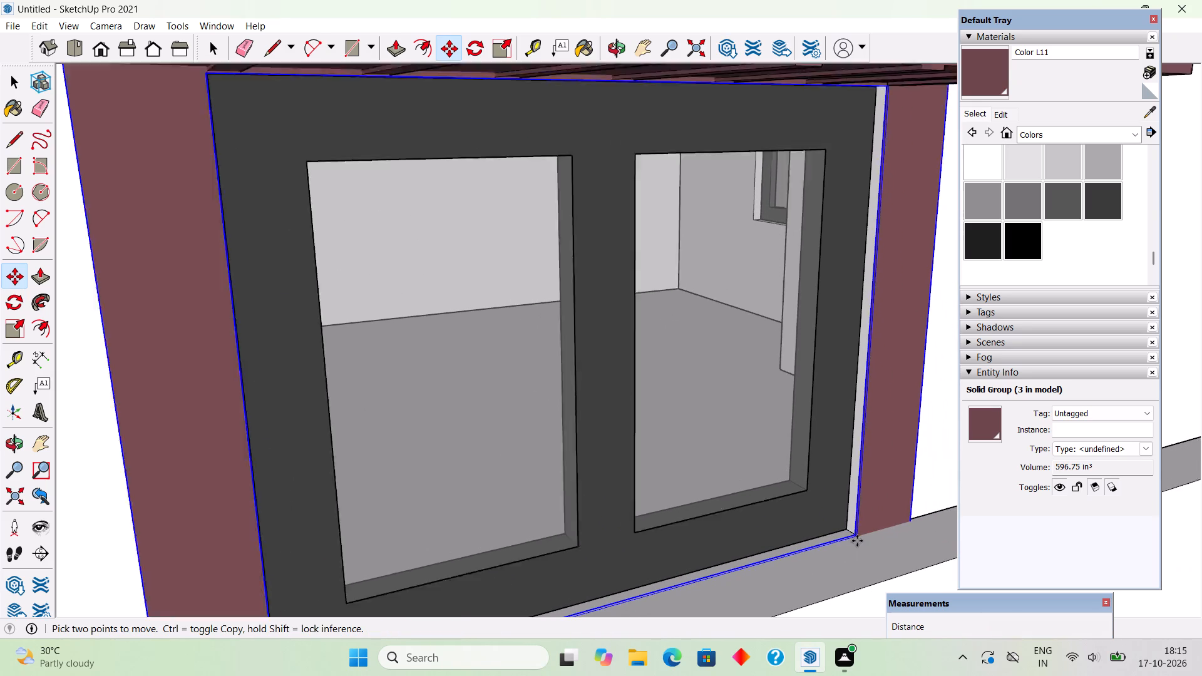
middle_click_drag(850, 535, 713, 437)
scroll(712, 436, "down", 3)
key("space")
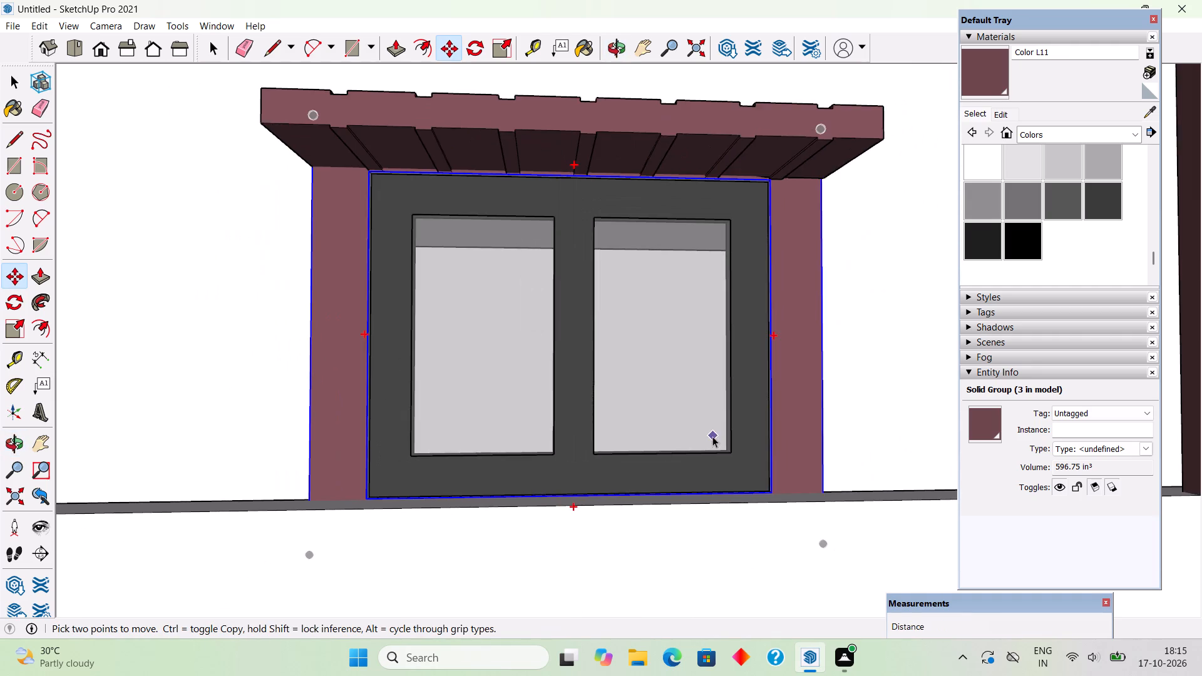
scroll(712, 436, "down", 14)
left_click(707, 158)
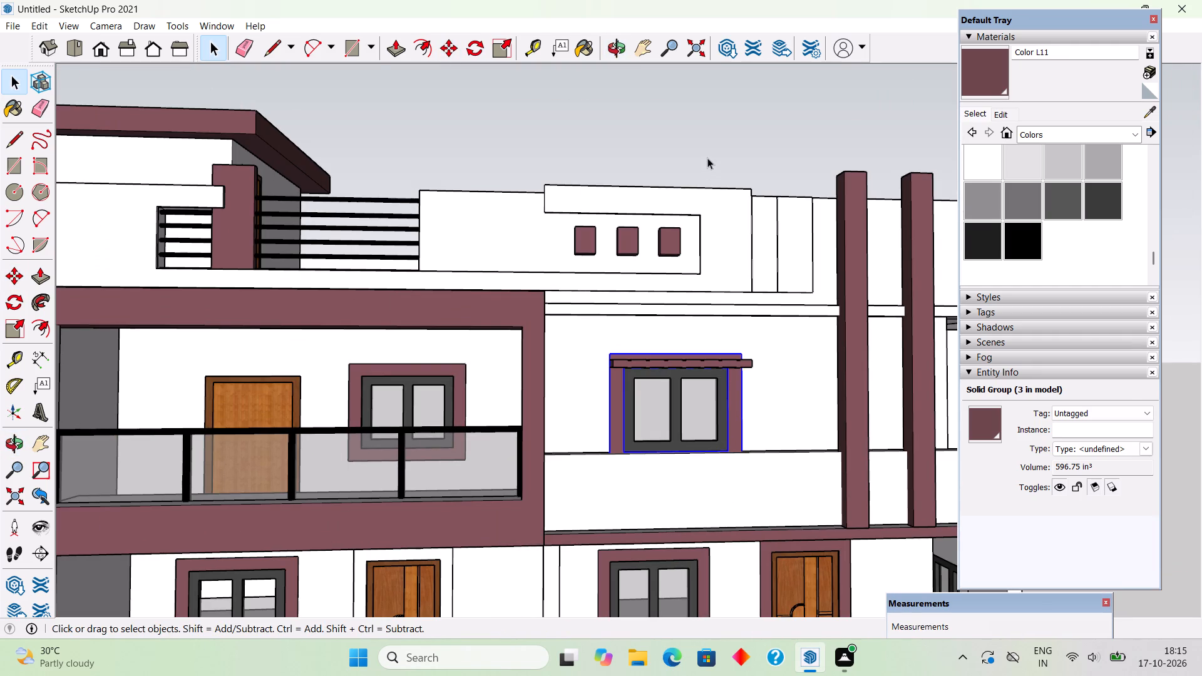
Push the top face of the upper-floor window's surround down to the sunshade so it no longer projects above it.
middle_click_drag(717, 364, 716, 525)
scroll(713, 473, "up", 9)
middle_click_drag(701, 419, 669, 533)
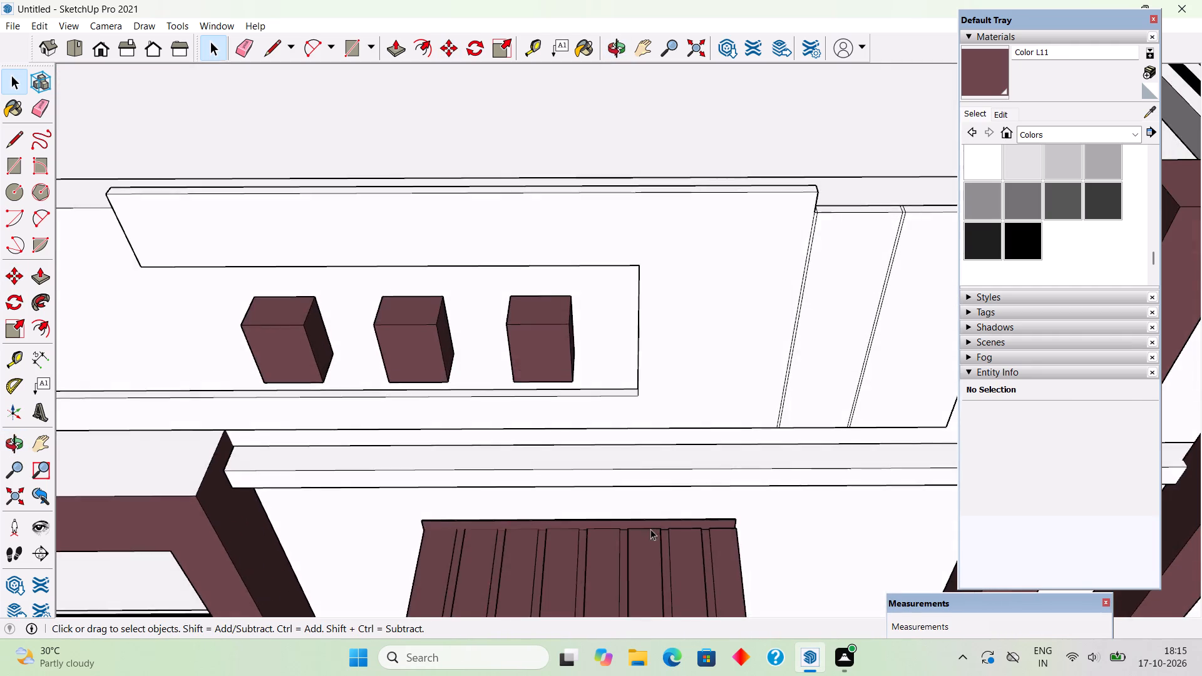
scroll(650, 529, "up", 11)
triple_click(652, 516)
scroll(652, 516, "up", 4)
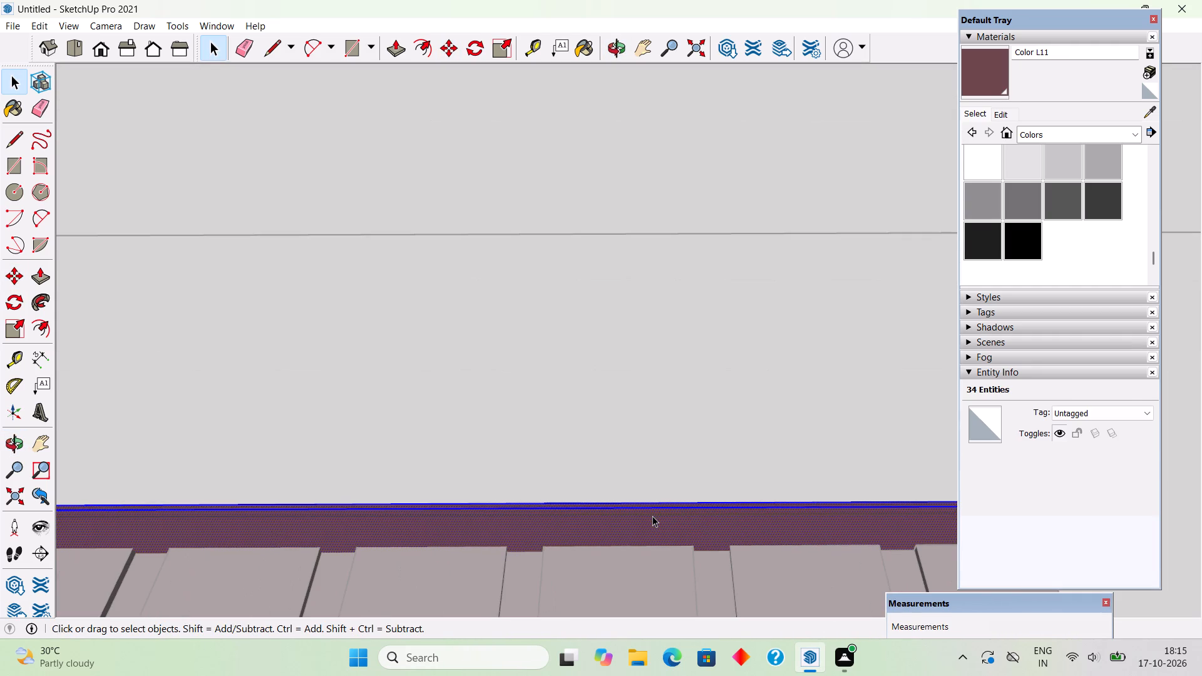
key("p")
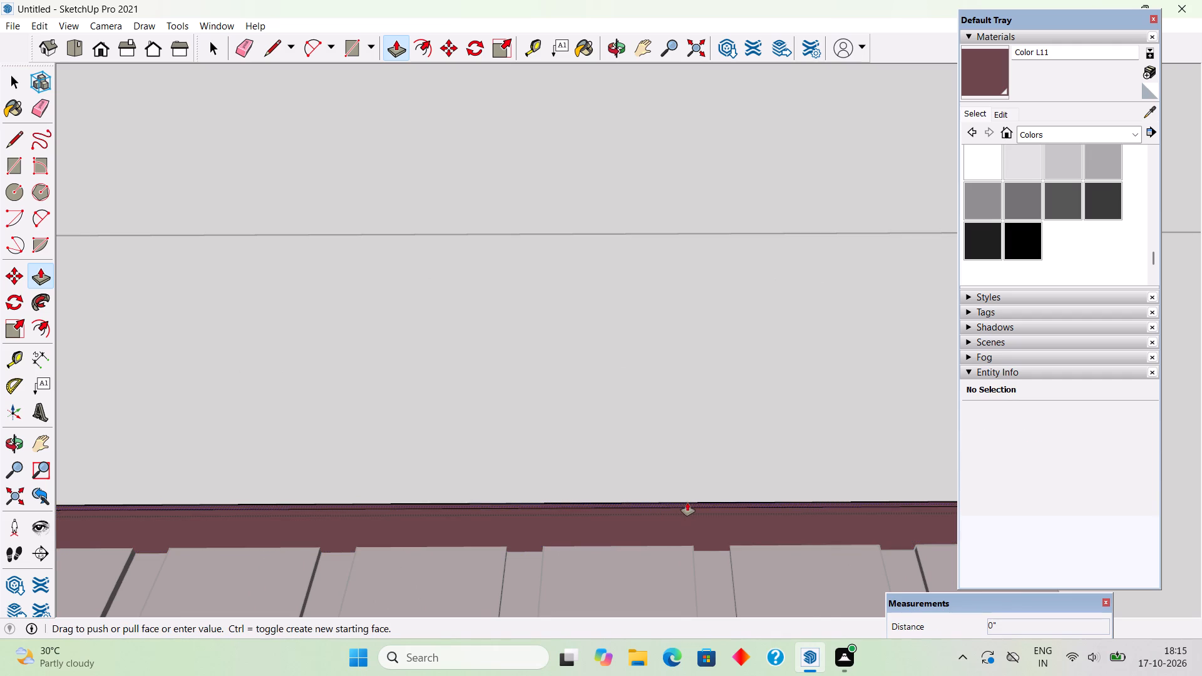
left_click(687, 503)
left_click(695, 544)
key("space")
scroll(695, 544, "down", 3)
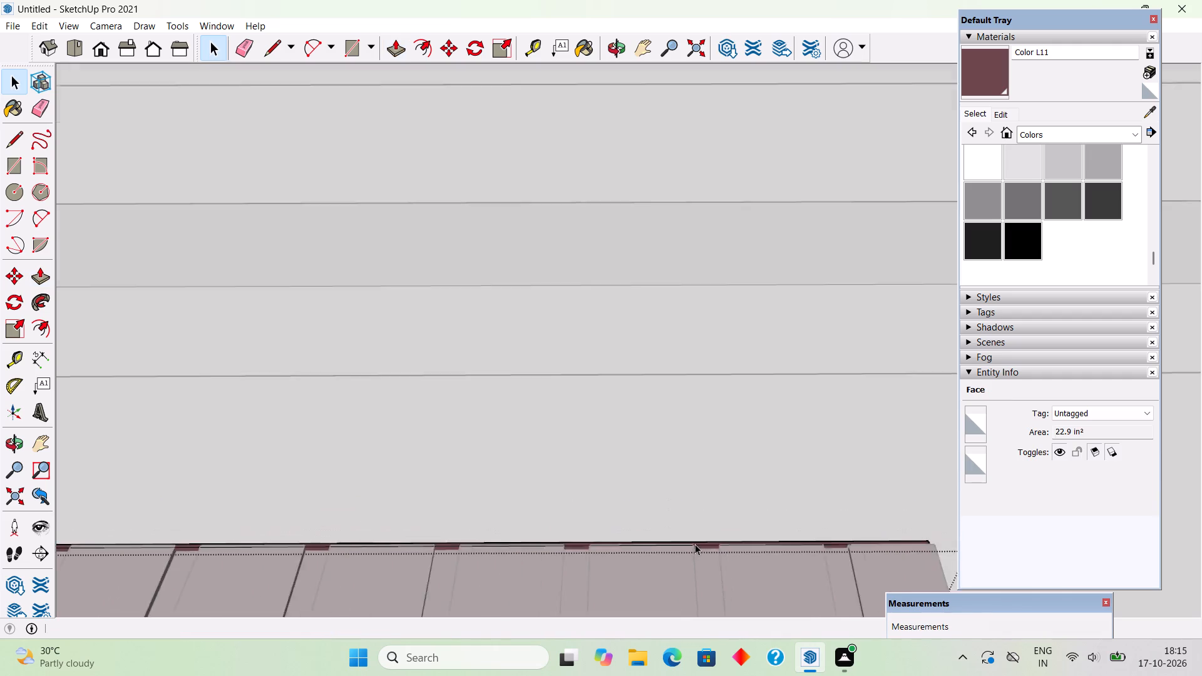
scroll(695, 544, "down", 7)
scroll(695, 544, "up", 1)
scroll(695, 544, "down", 20)
scroll(695, 544, "down", 9)
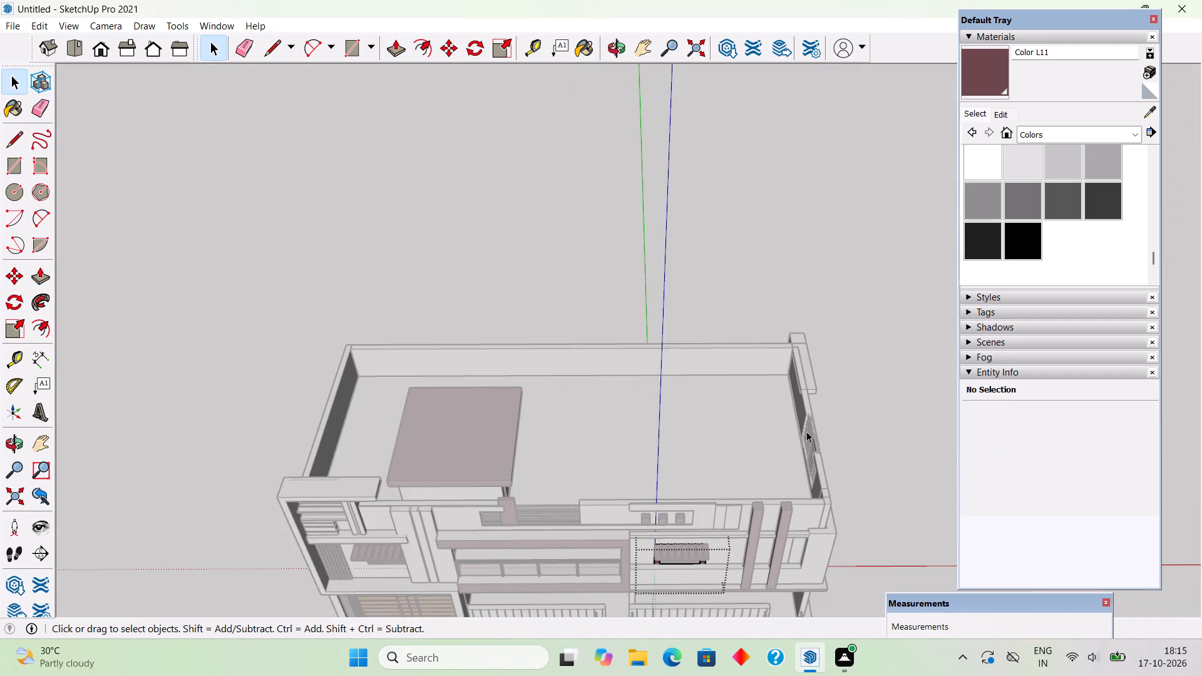
left_click(832, 412)
Push the top face of the low parapet wall beneath the upper-floor front window down about 3 5/8".
middle_click_drag(823, 523, 818, 323)
scroll(681, 538, "up", 4)
middle_click_drag(687, 512, 682, 394)
scroll(698, 458, "up", 2)
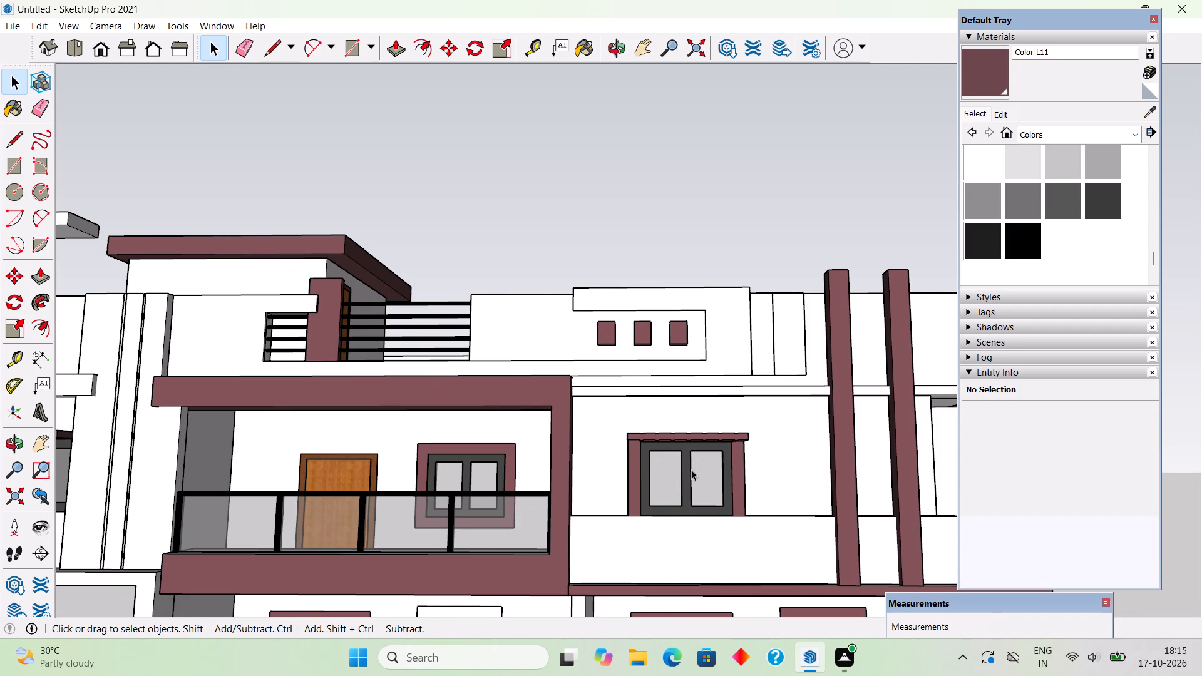
middle_click_drag(691, 476, 682, 550)
scroll(685, 560, "up", 5)
middle_click_drag(746, 499, 736, 586)
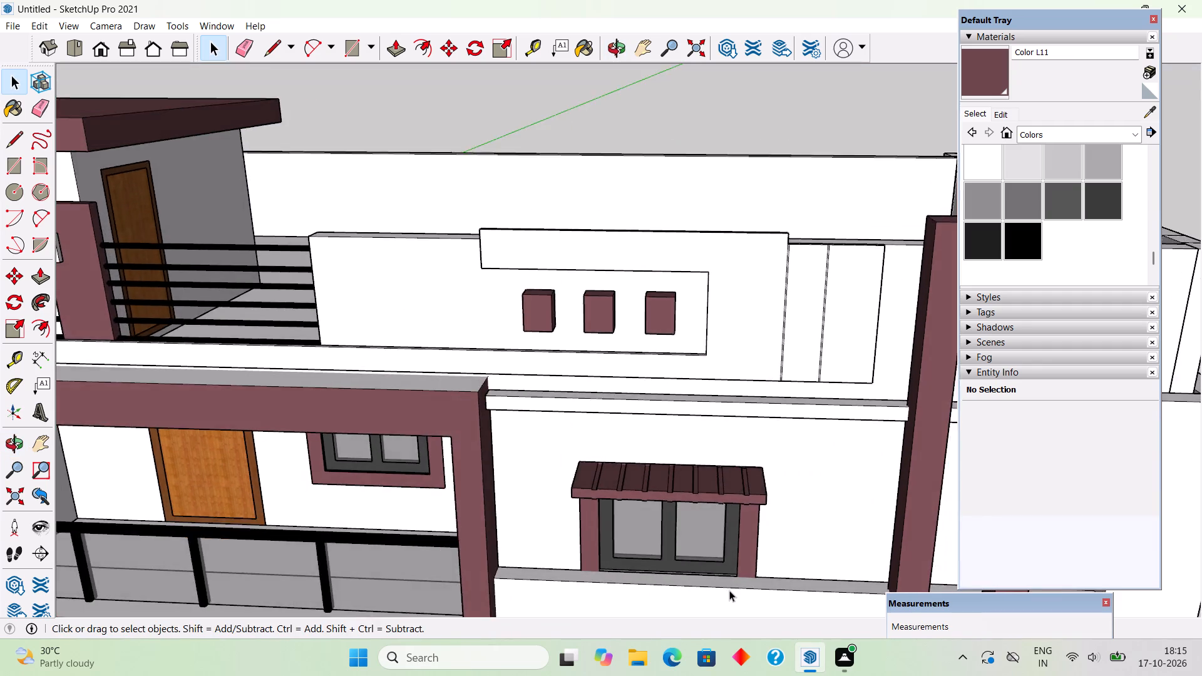
scroll(727, 591, "up", 4)
triple_click(726, 586)
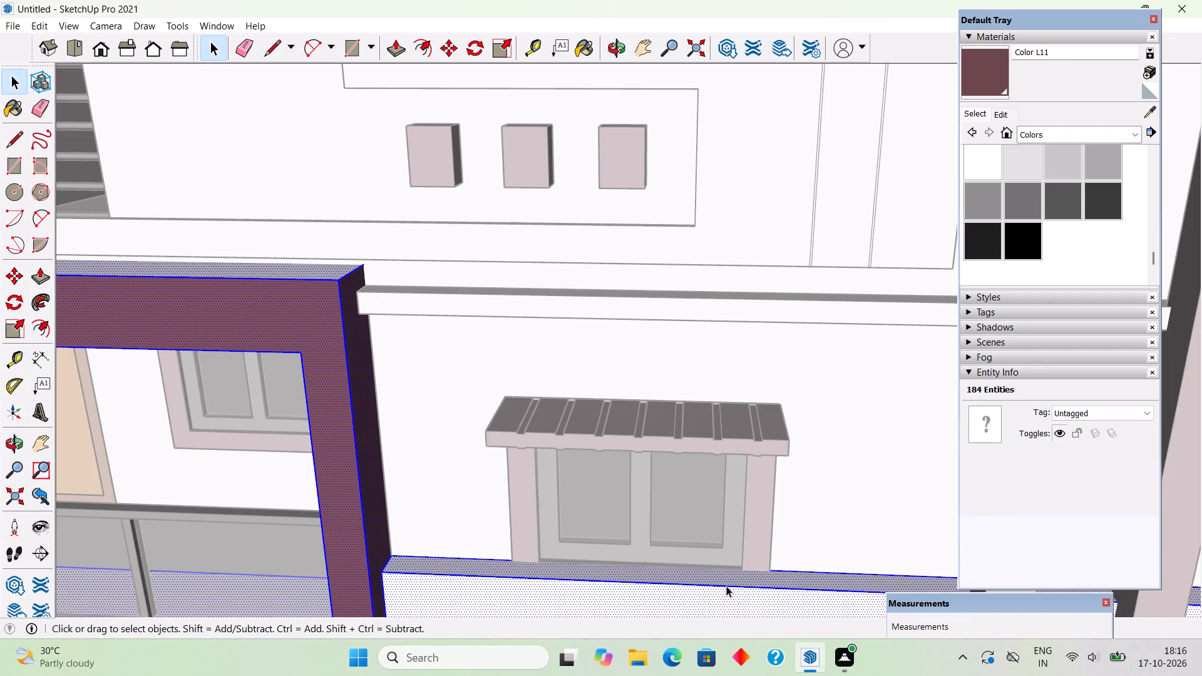
key("p")
left_click(731, 573)
left_click(737, 584)
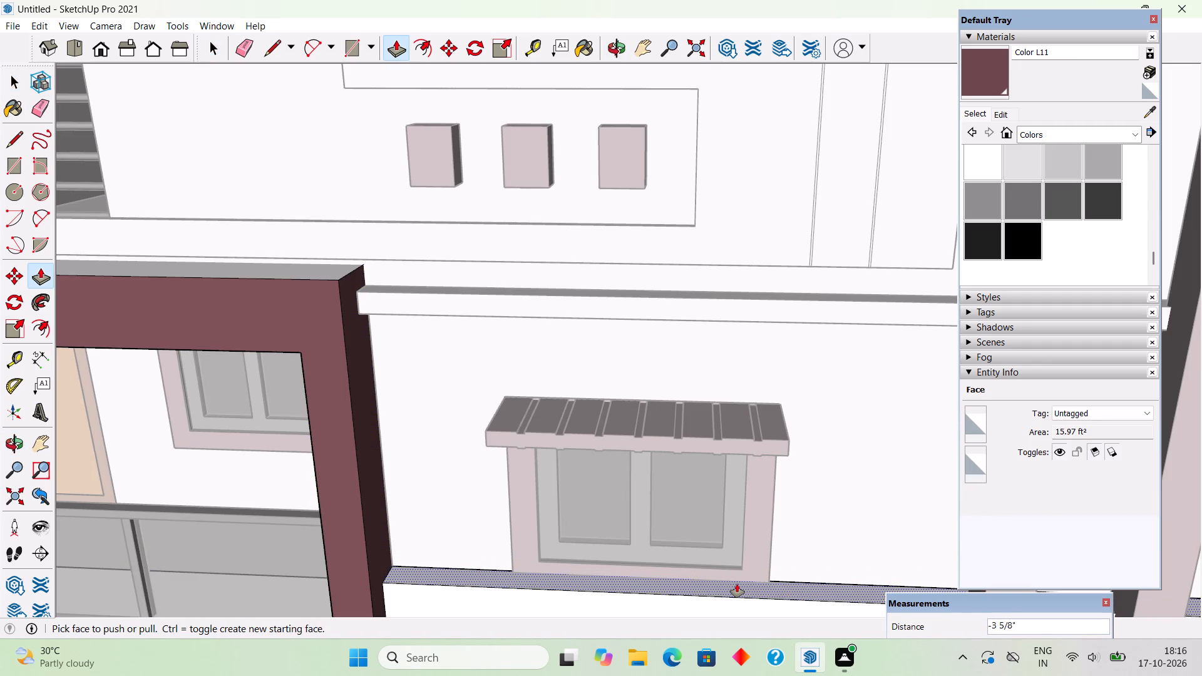
key("space")
scroll(737, 584, "down", 10)
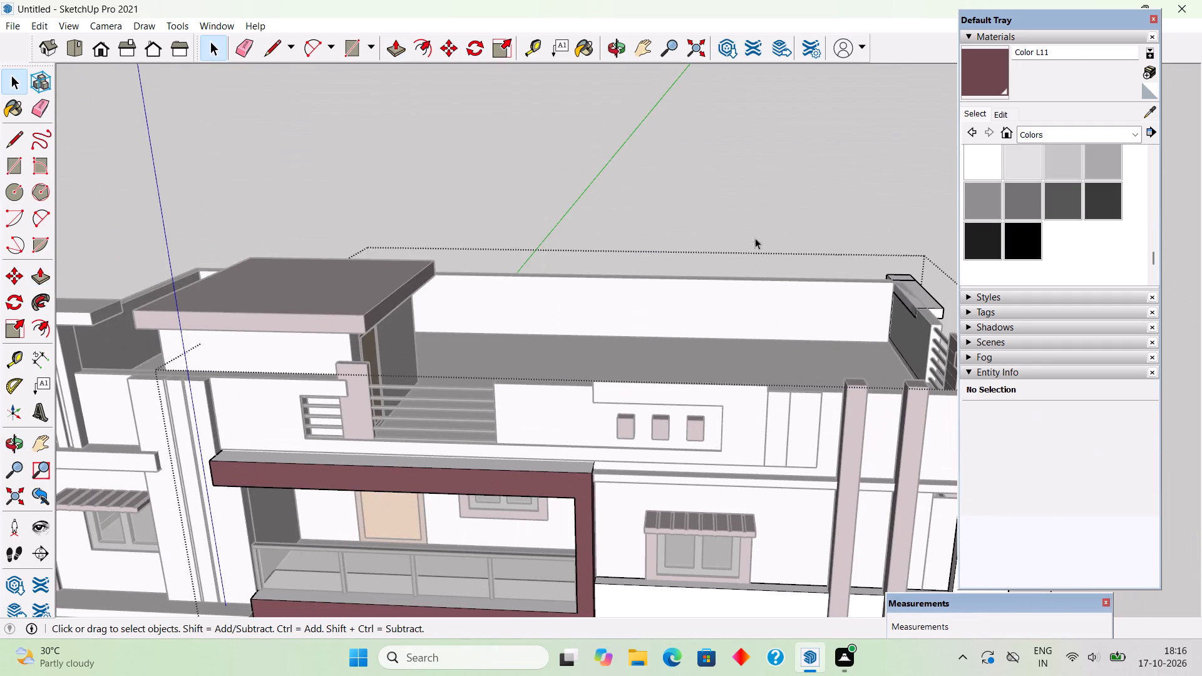
left_click(755, 225)
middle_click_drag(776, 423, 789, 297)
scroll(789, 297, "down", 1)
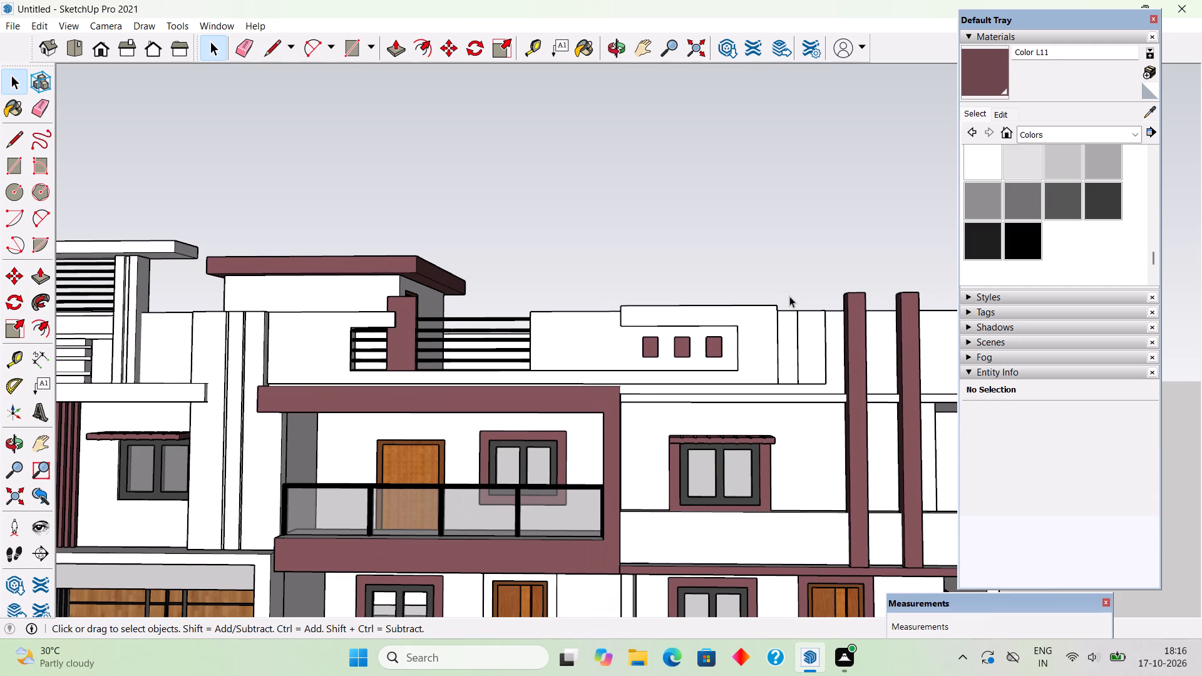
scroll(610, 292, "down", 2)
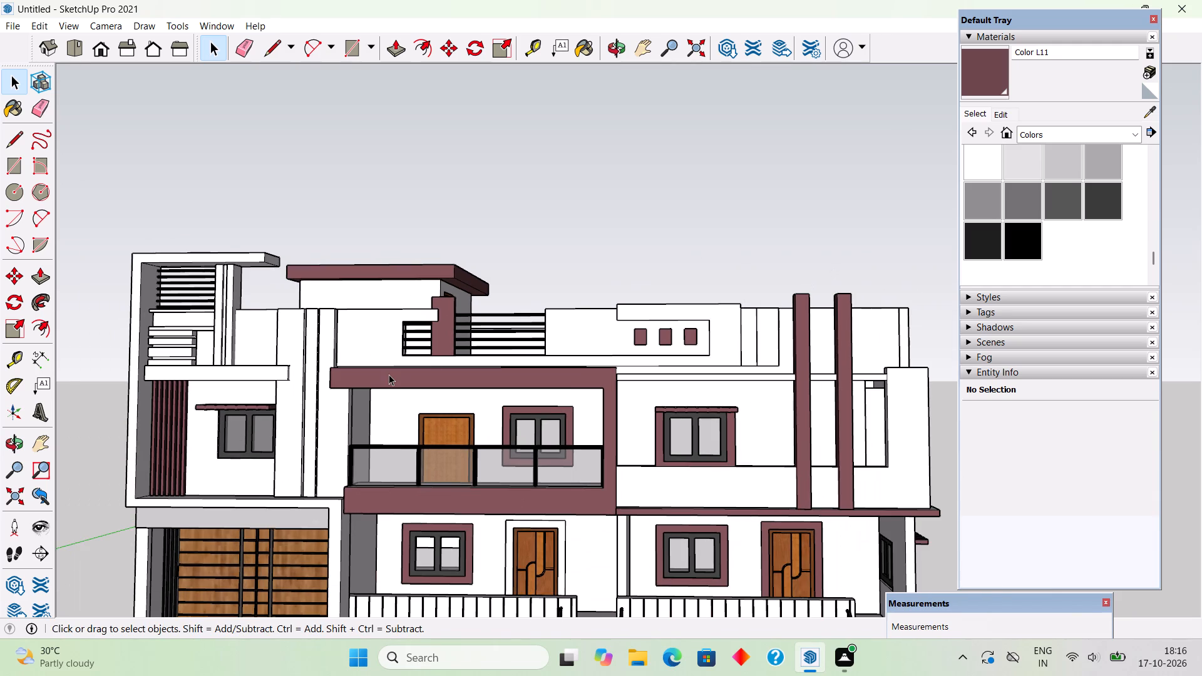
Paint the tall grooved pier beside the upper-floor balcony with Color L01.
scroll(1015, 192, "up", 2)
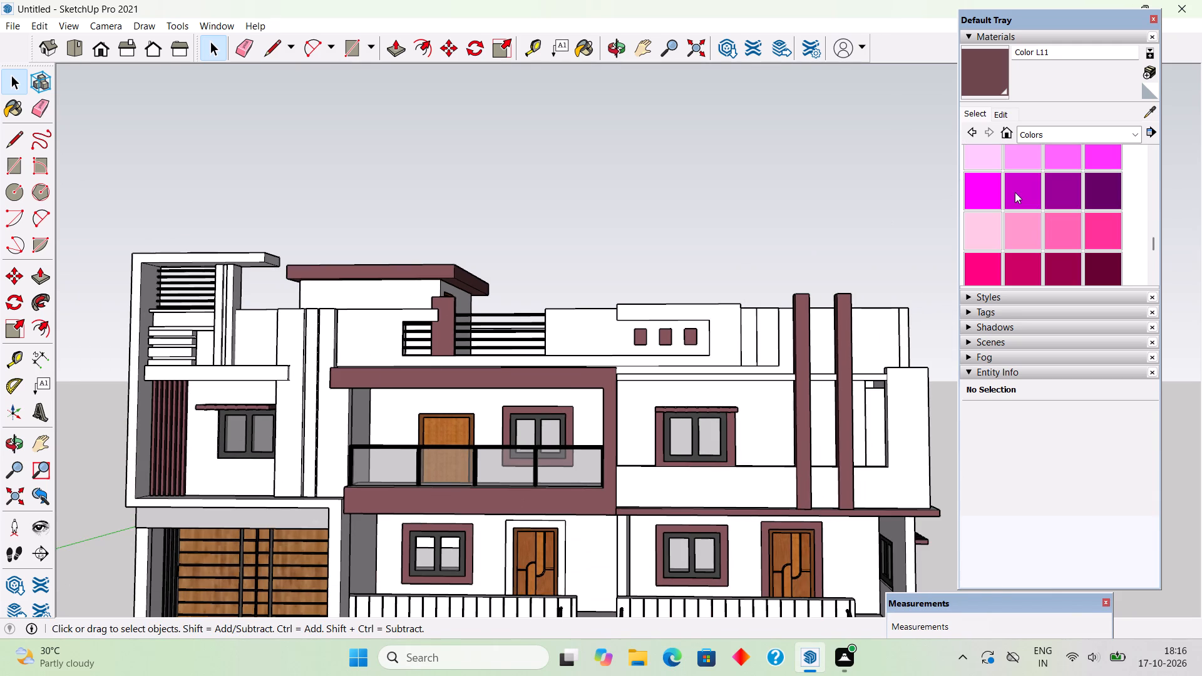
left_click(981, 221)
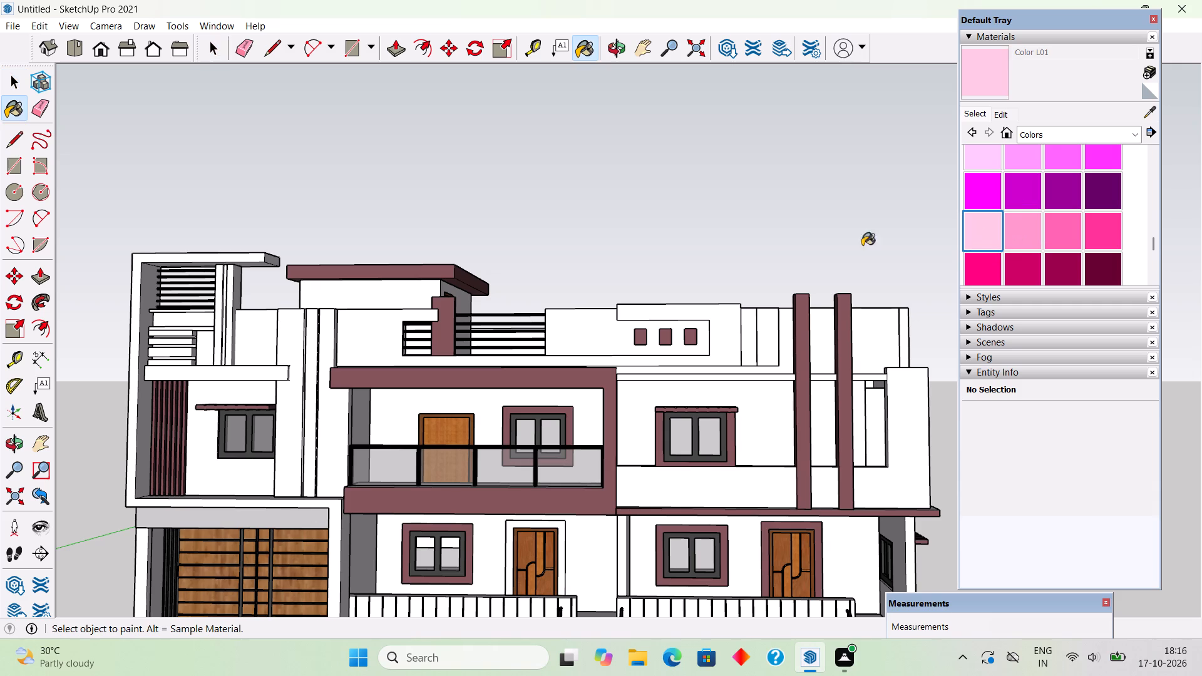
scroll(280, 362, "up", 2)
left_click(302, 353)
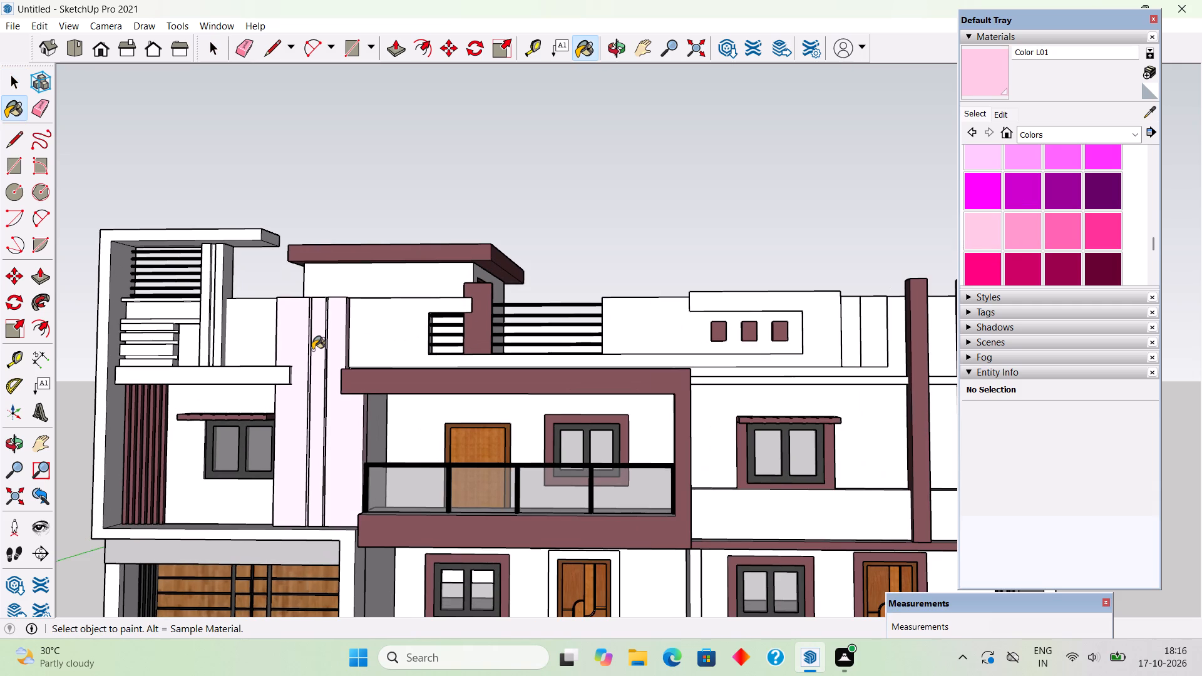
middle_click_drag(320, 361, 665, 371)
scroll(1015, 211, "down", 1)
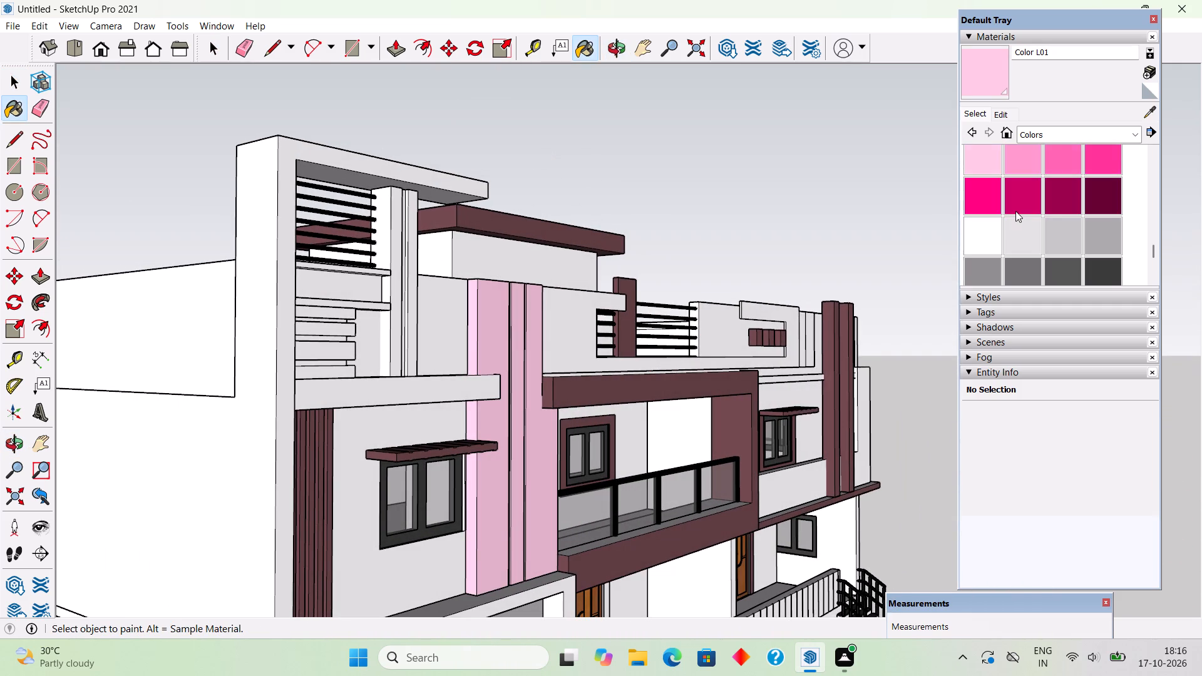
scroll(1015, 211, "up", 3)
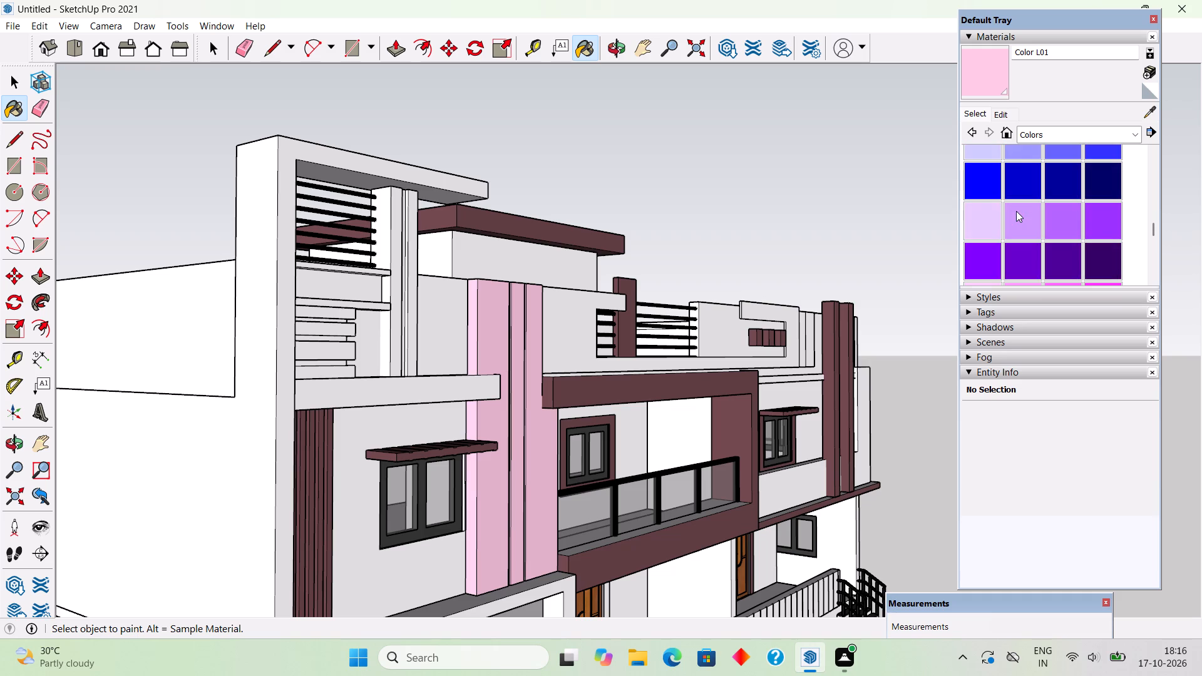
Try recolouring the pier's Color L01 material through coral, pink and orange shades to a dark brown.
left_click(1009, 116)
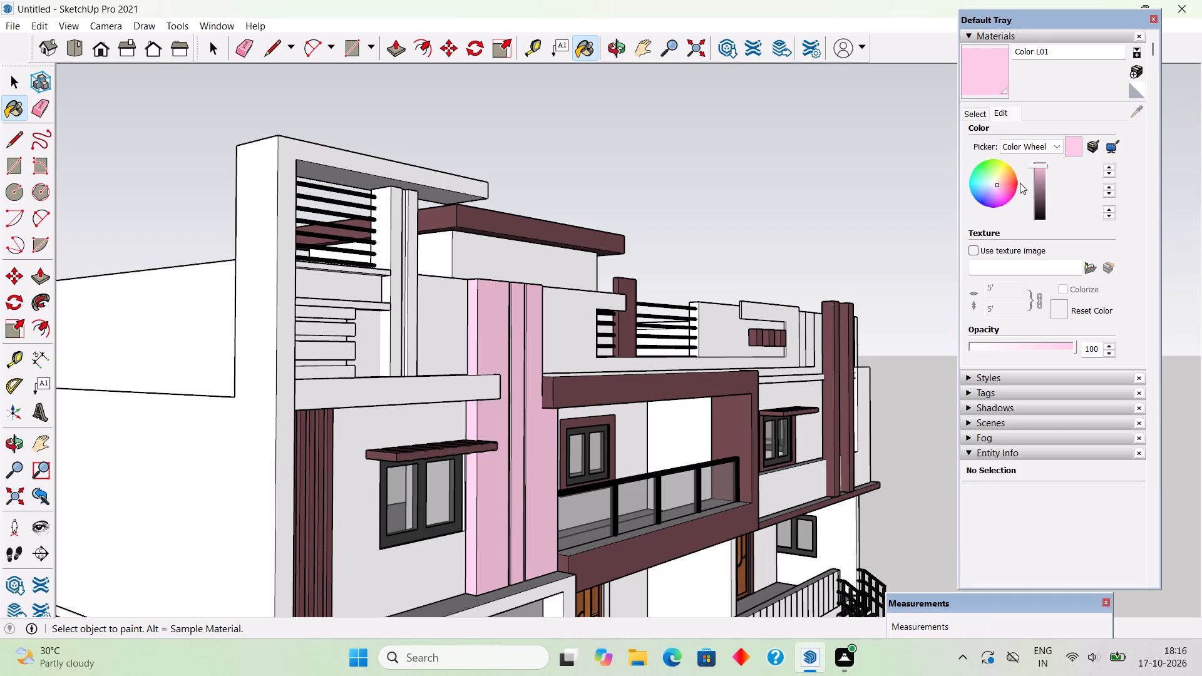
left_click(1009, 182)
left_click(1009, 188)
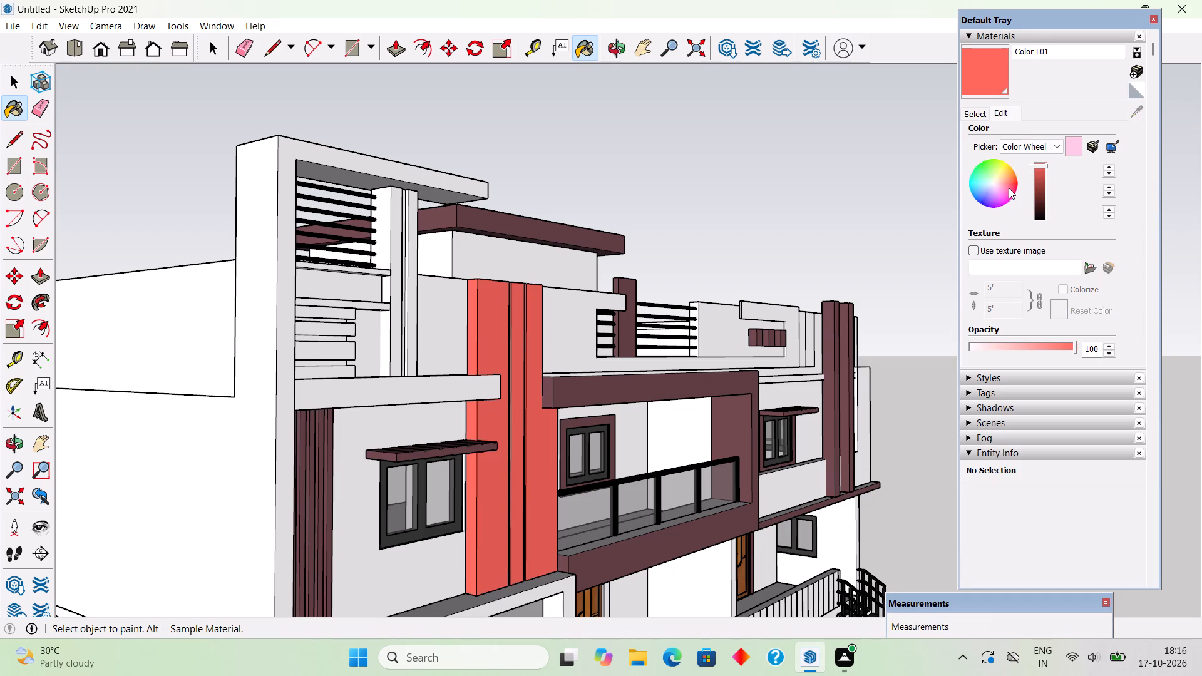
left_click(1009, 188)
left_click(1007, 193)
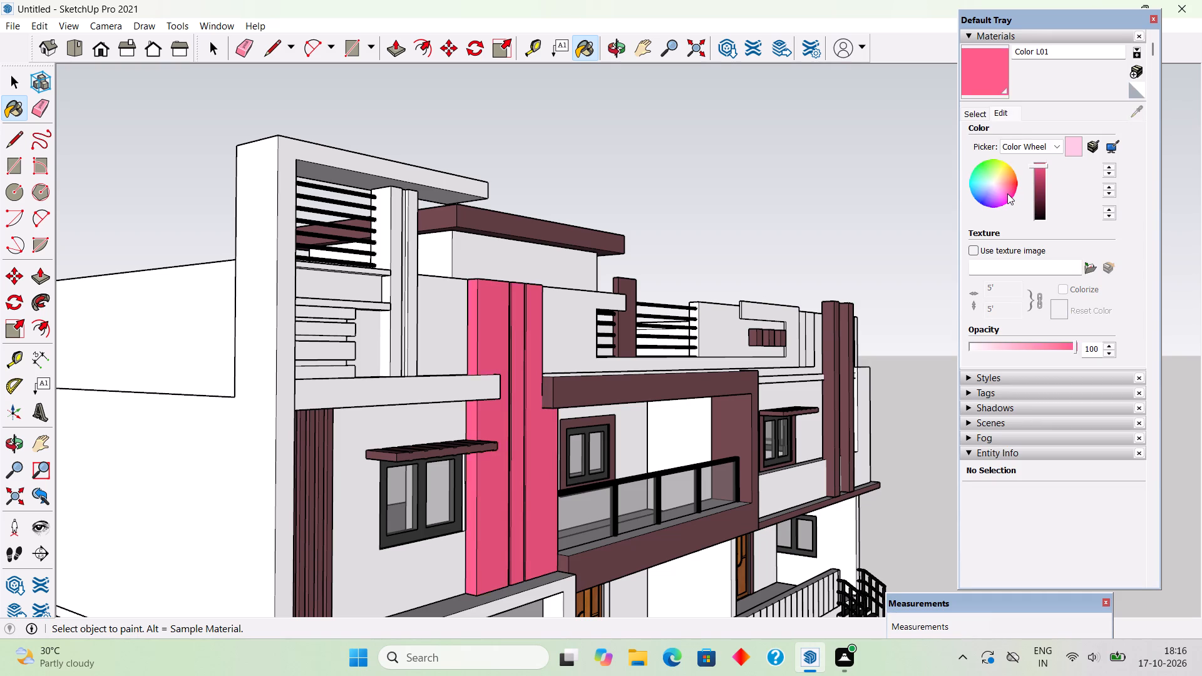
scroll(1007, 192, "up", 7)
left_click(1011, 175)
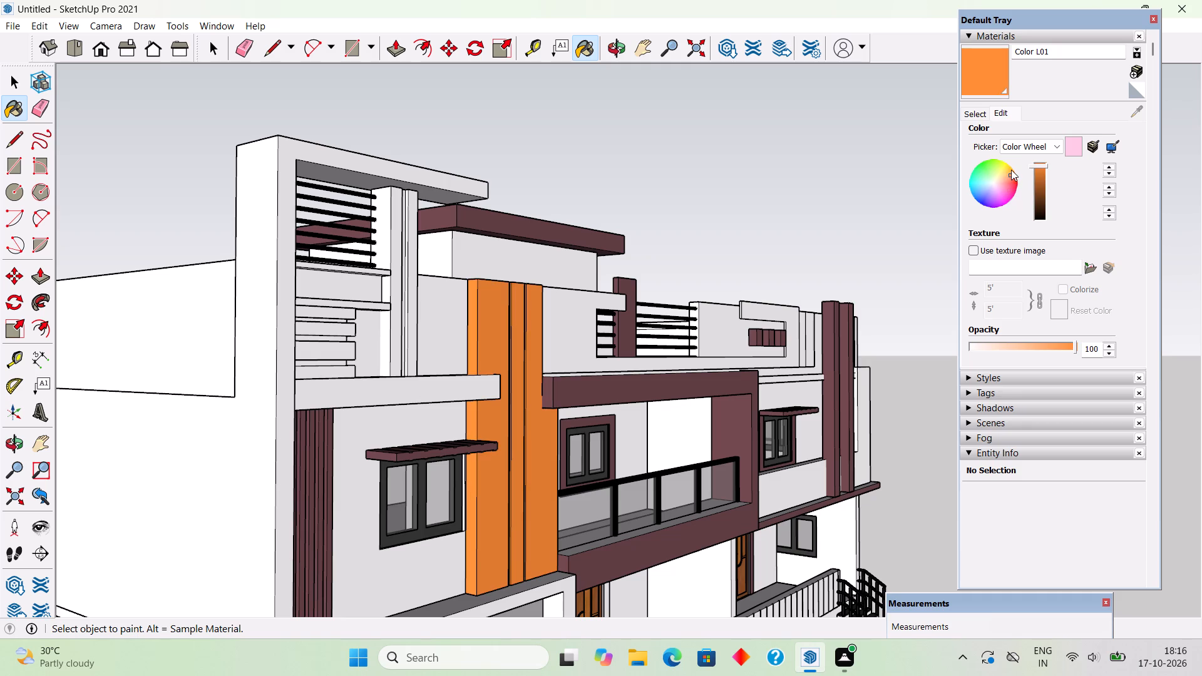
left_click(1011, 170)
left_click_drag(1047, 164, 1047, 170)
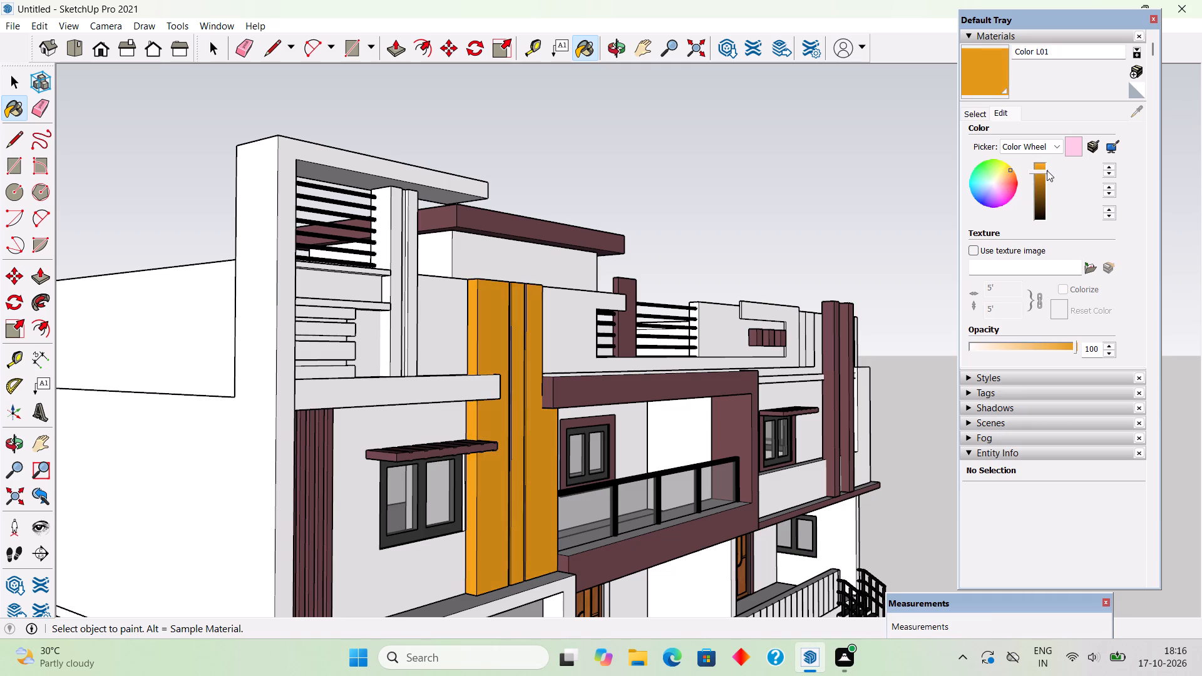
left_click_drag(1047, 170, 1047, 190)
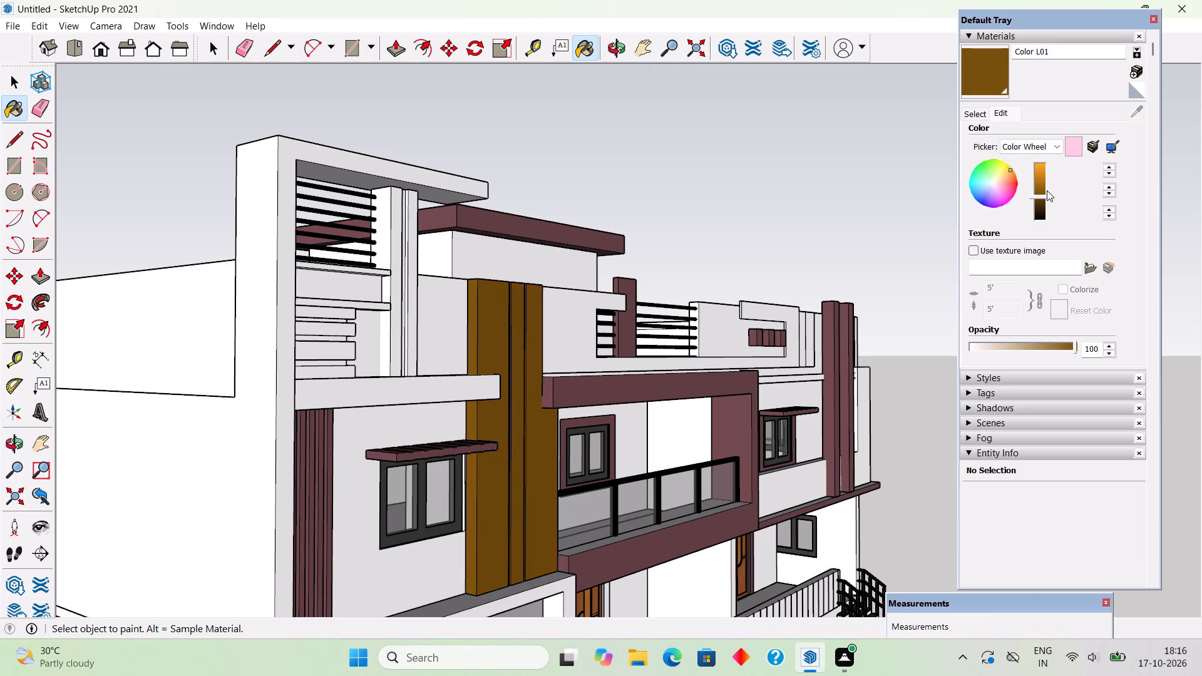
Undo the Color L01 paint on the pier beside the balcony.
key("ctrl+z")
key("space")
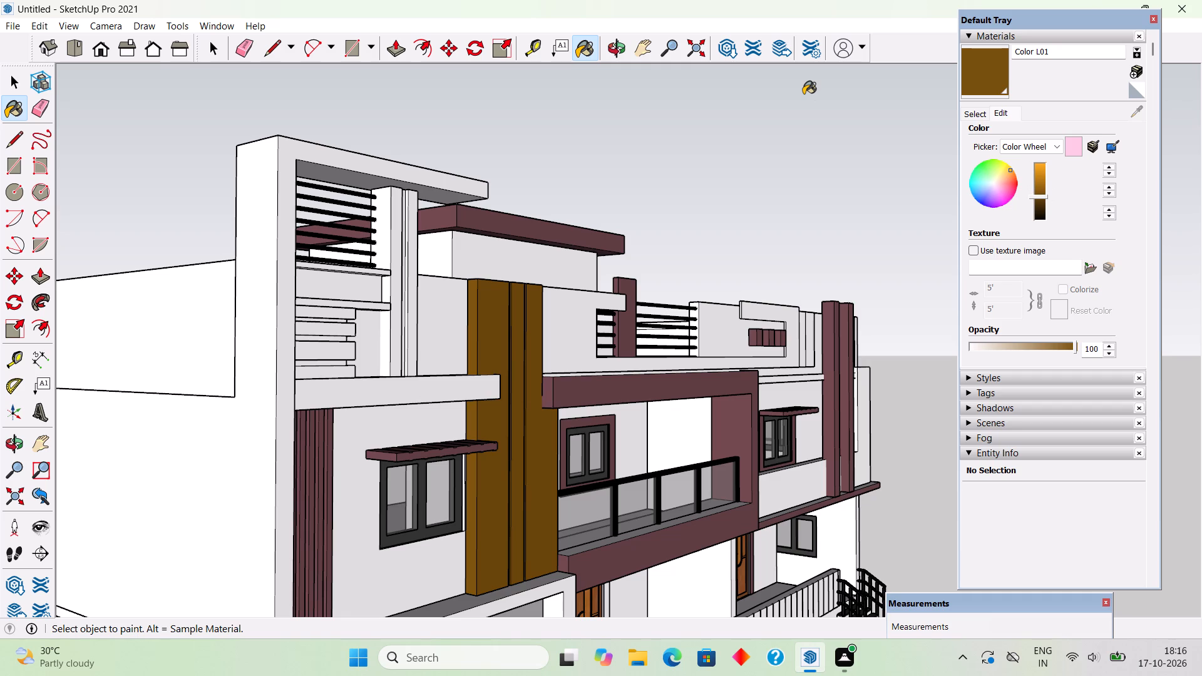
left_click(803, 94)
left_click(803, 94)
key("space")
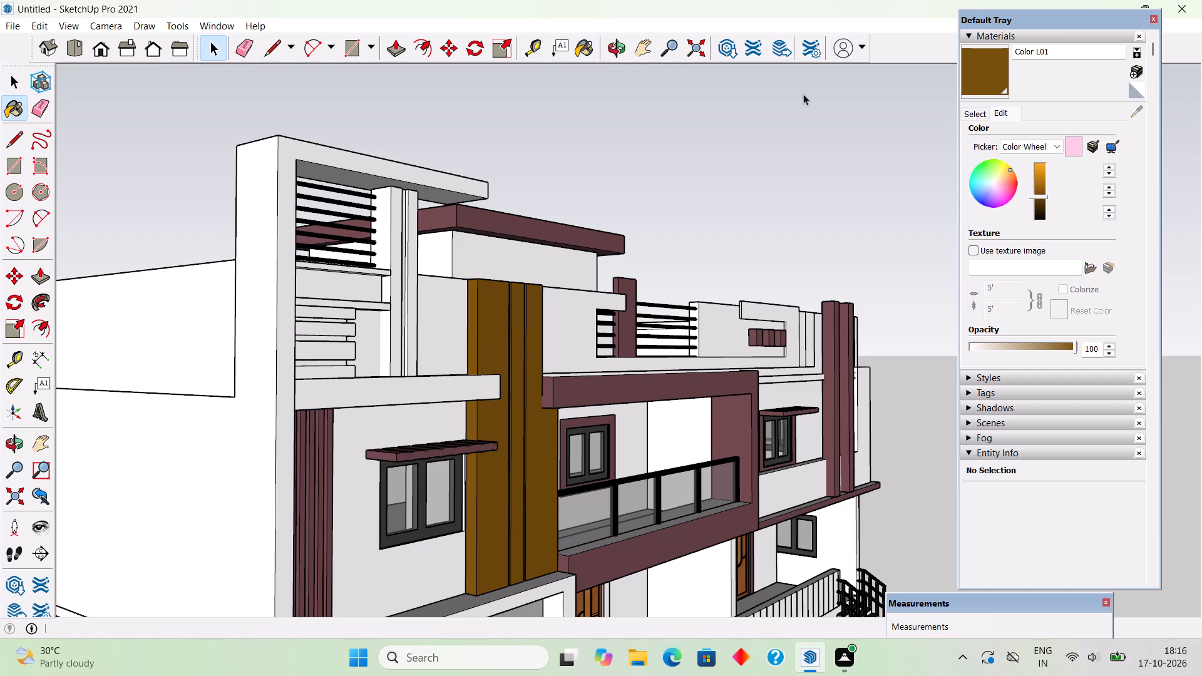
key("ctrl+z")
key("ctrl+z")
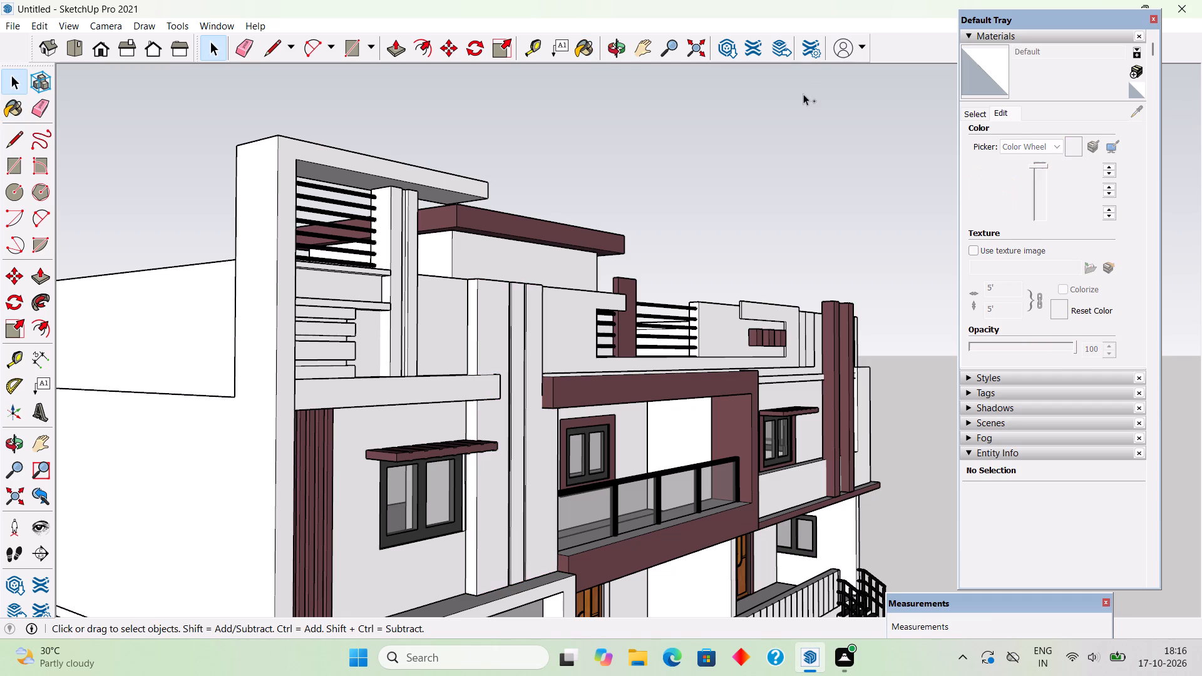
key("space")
Paint the tall grooved pier beside the upper-floor balcony with Color J01.
scroll(804, 179, "down", 2)
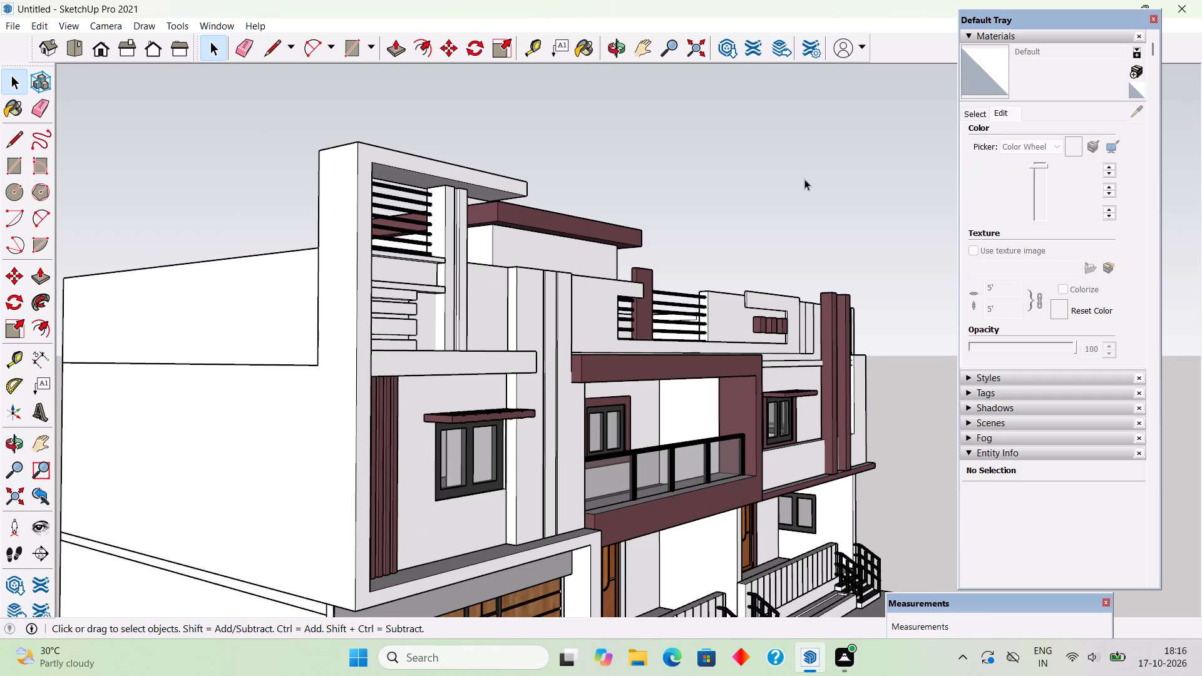
middle_click_drag(719, 250, 640, 279)
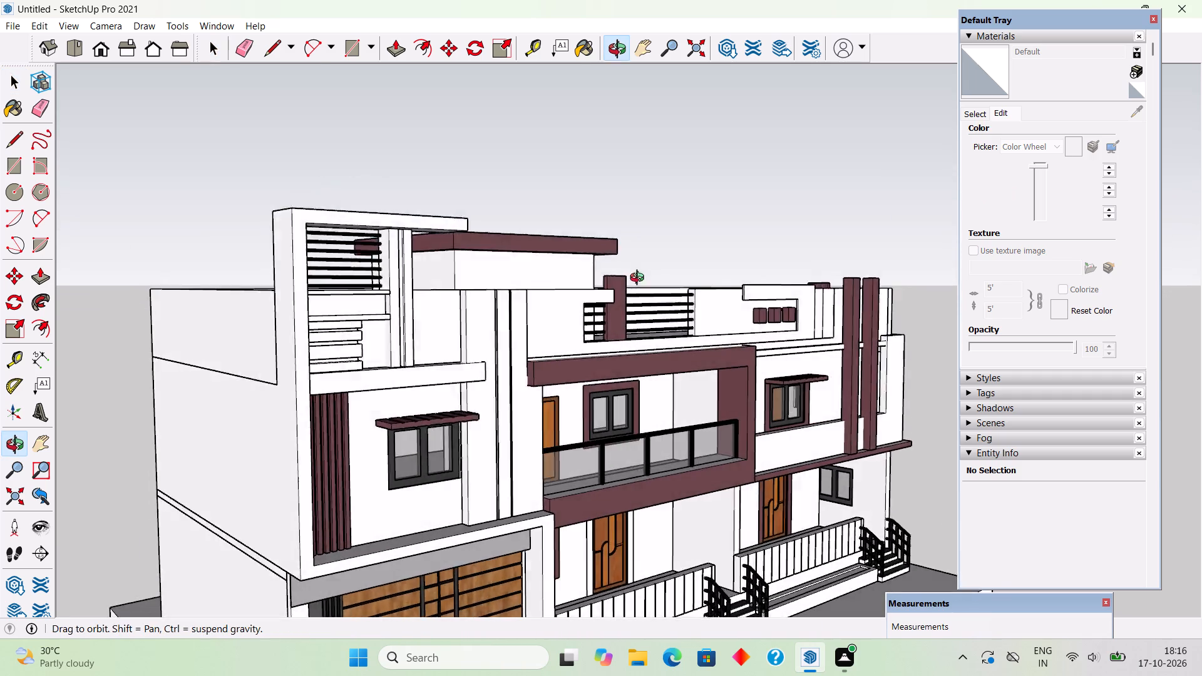
middle_click_drag(640, 279, 614, 284)
scroll(593, 282, "down", 3)
middle_click_drag(592, 328, 560, 270)
scroll(560, 270, "up", 1)
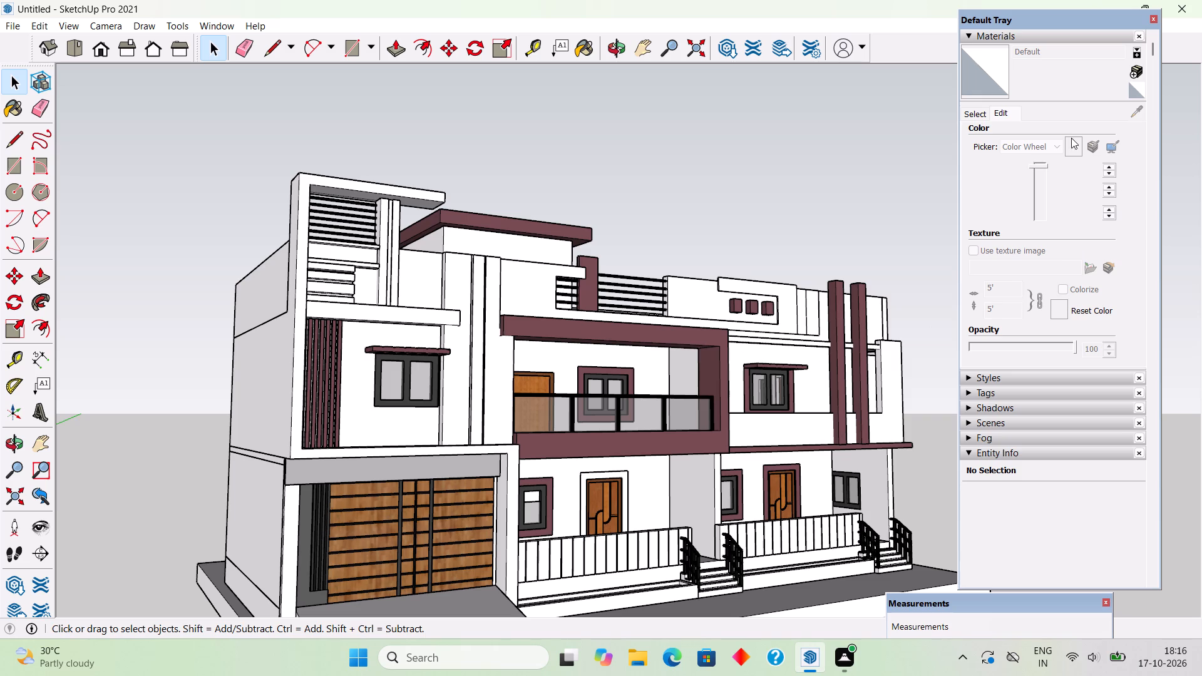
left_click(977, 112)
scroll(1050, 189, "up", 3)
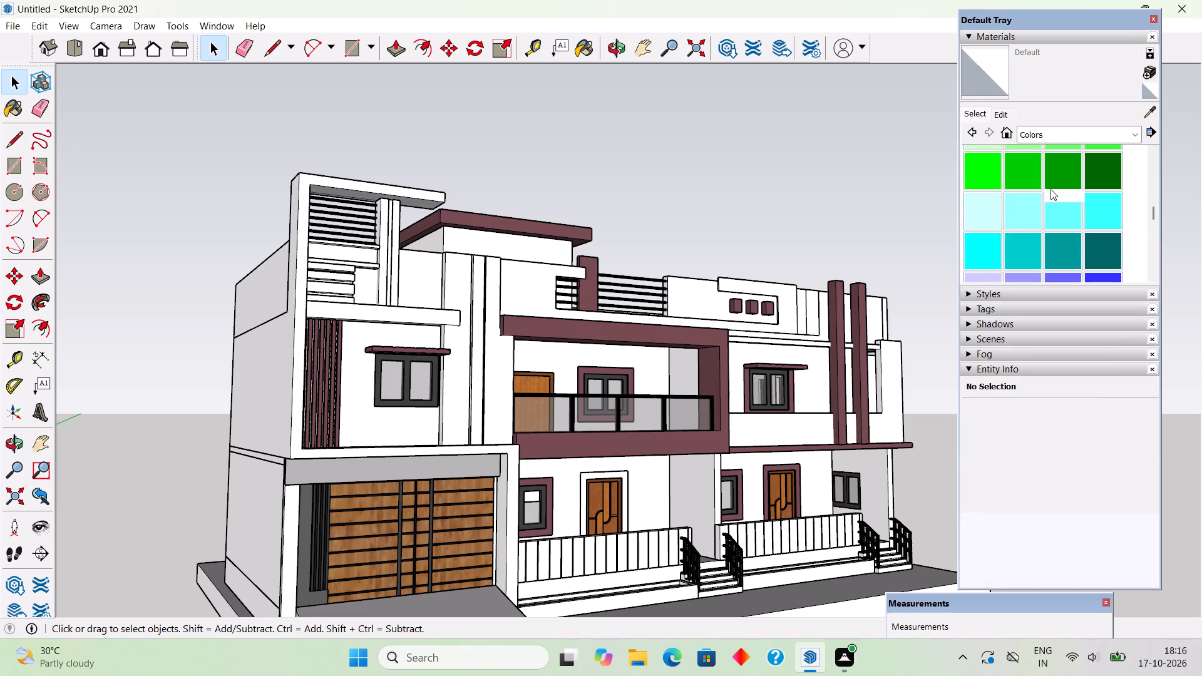
scroll(1050, 189, "down", 2)
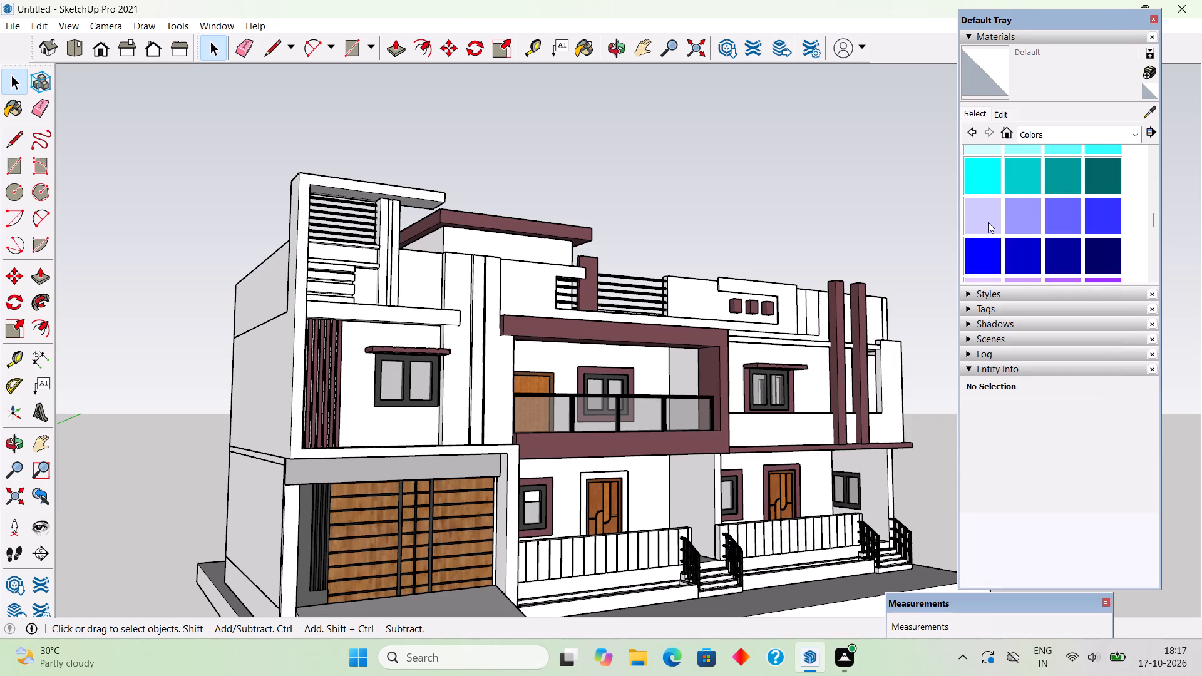
scroll(989, 212, "down", 1)
left_click(989, 212)
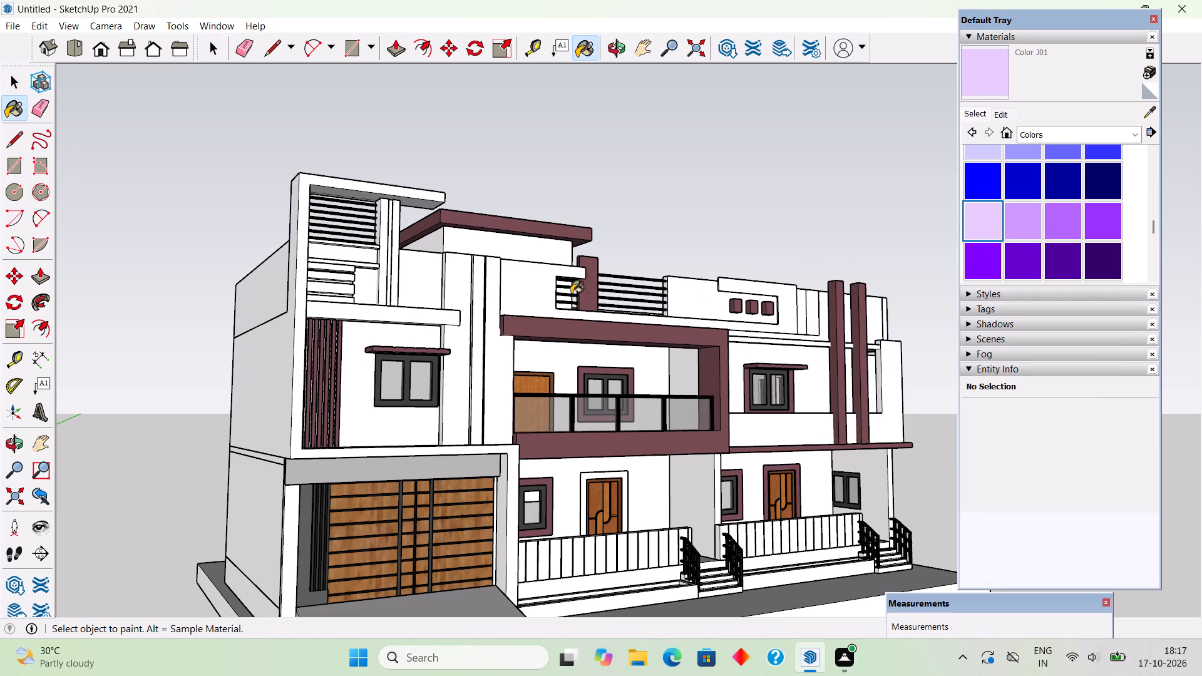
left_click(471, 283)
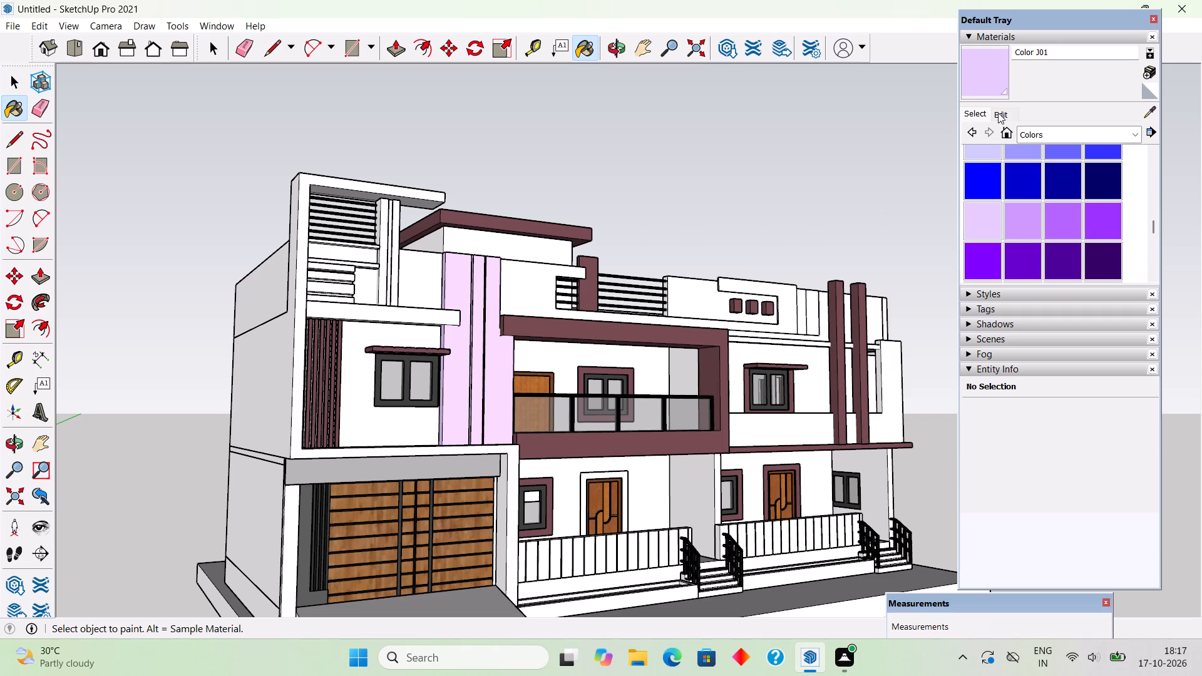
Darken the Color J01 material from pale lavender to a muted dark purple.
left_click(998, 113)
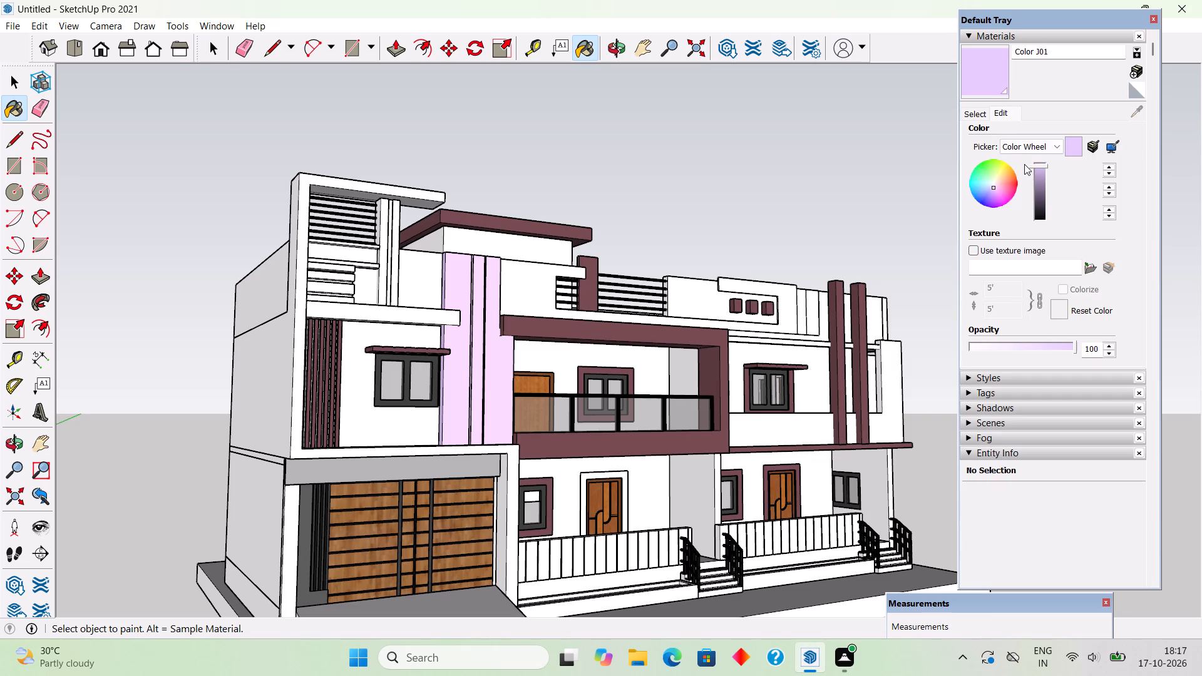
left_click_drag(1029, 163, 1035, 197)
left_click_drag(1040, 165, 1043, 179)
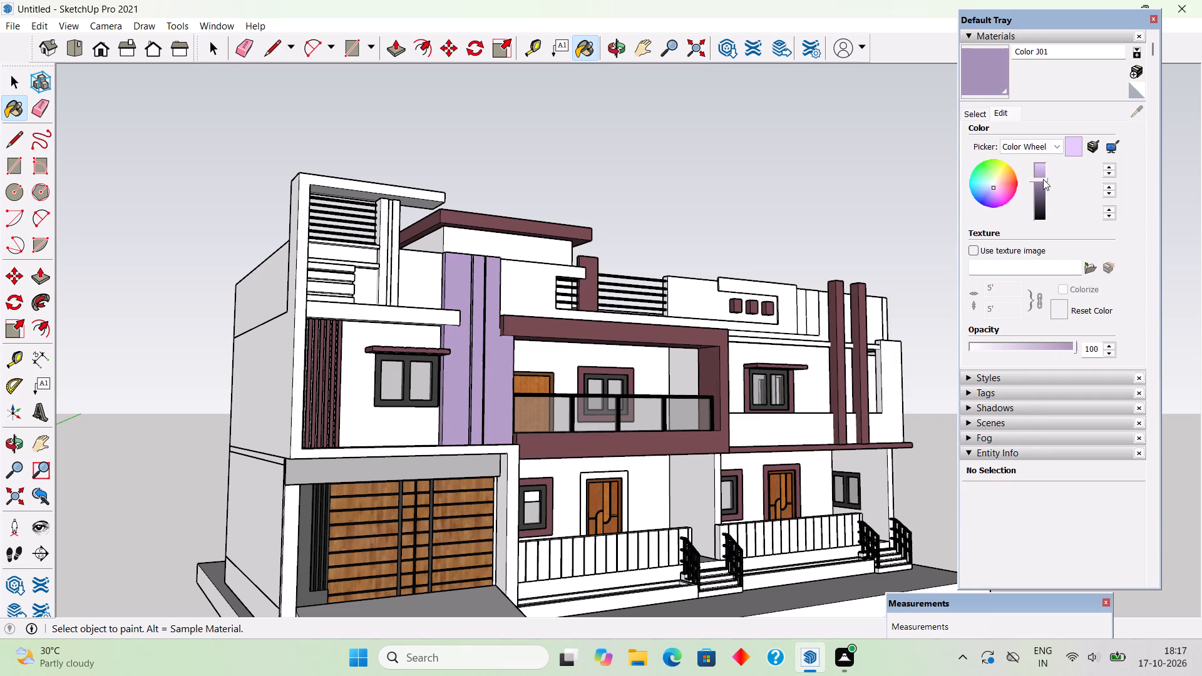
left_click_drag(1043, 179, 1043, 190)
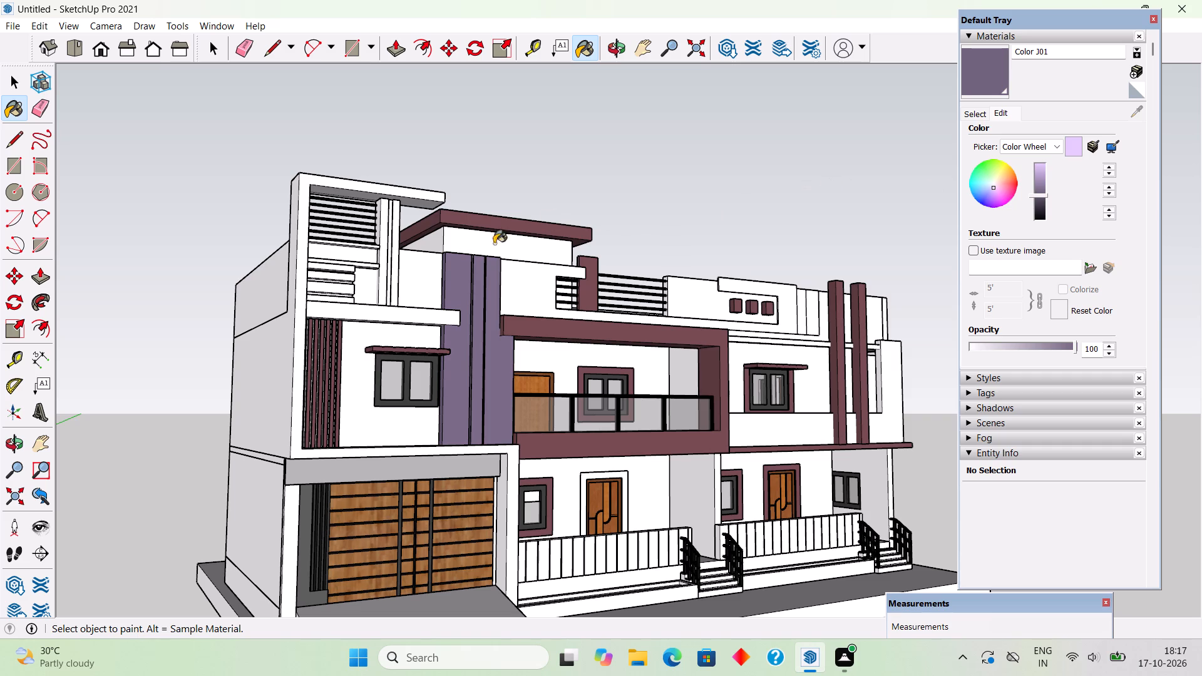
Paint the grooved pilaster, the horizontal bands and the panel above them in the tower's upper opening with Color J01.
scroll(419, 253, "up", 5)
left_click(380, 261)
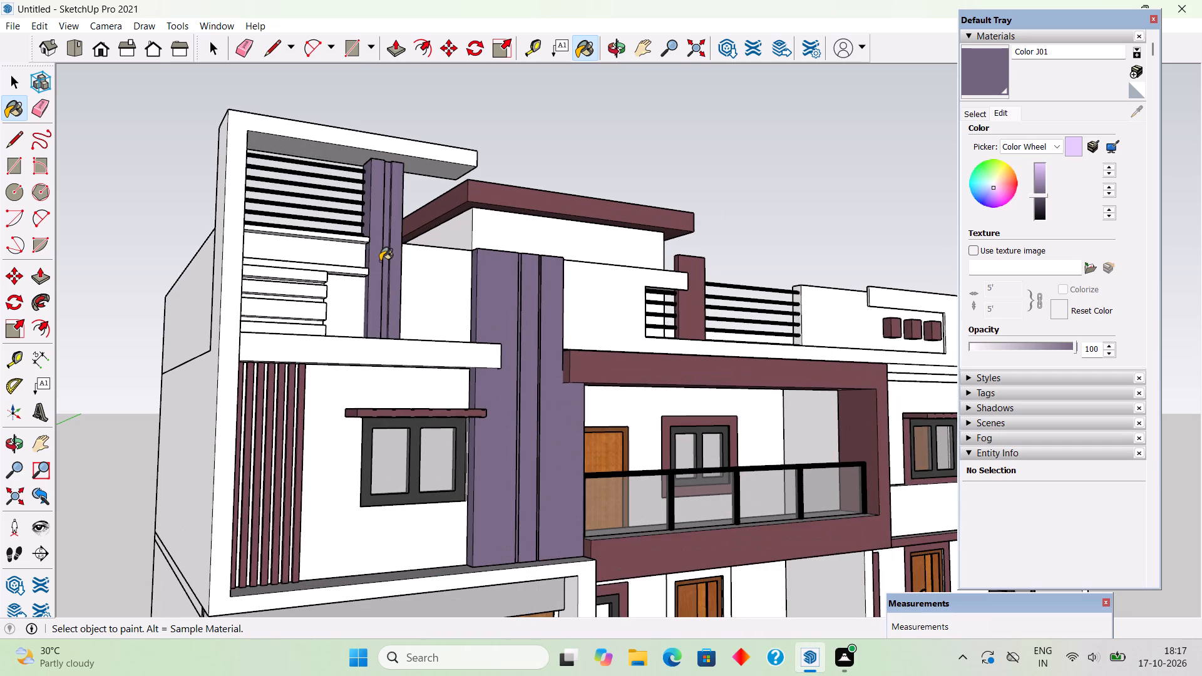
scroll(253, 273, "up", 2)
left_click(259, 281)
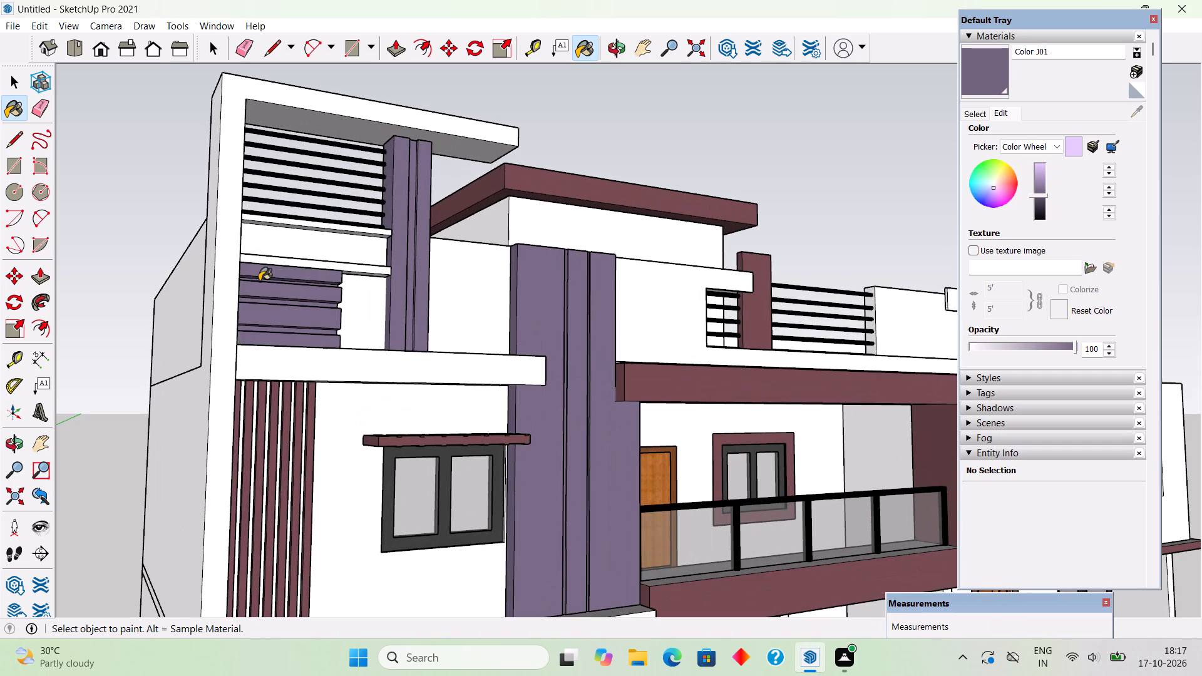
middle_click_drag(287, 273, 90, 308)
left_click(233, 277)
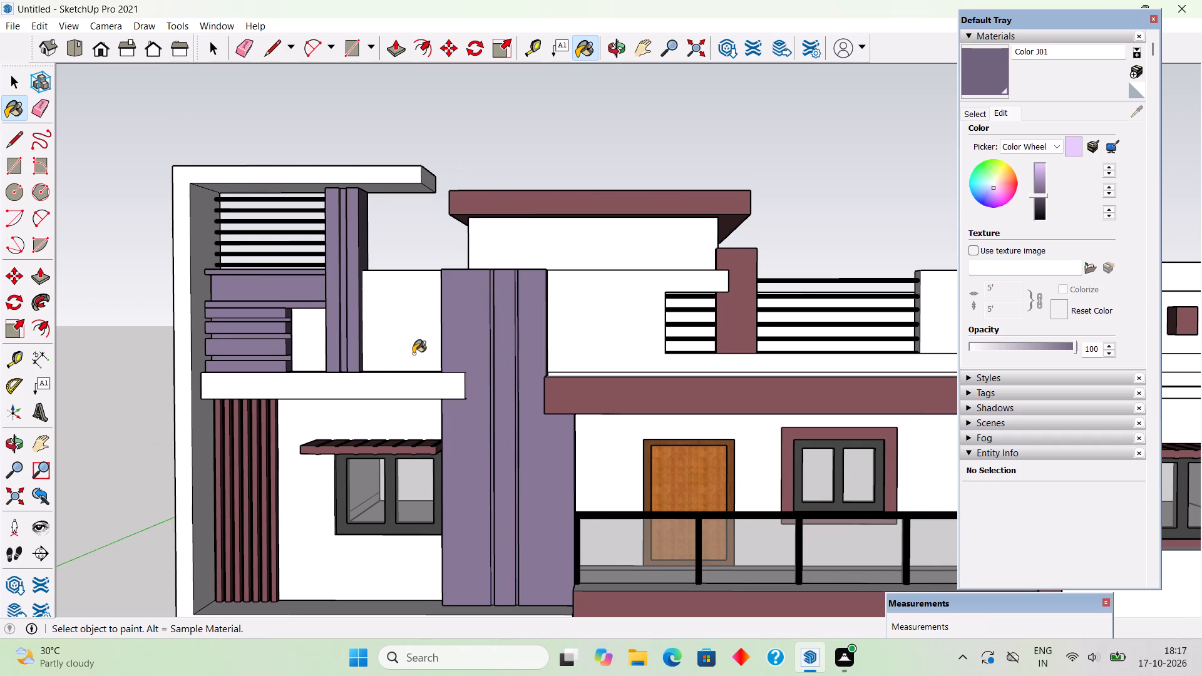
Paint the upper-floor wall around the front window and the rooftop parapet wall above it with Color J01.
scroll(413, 354, "down", 5)
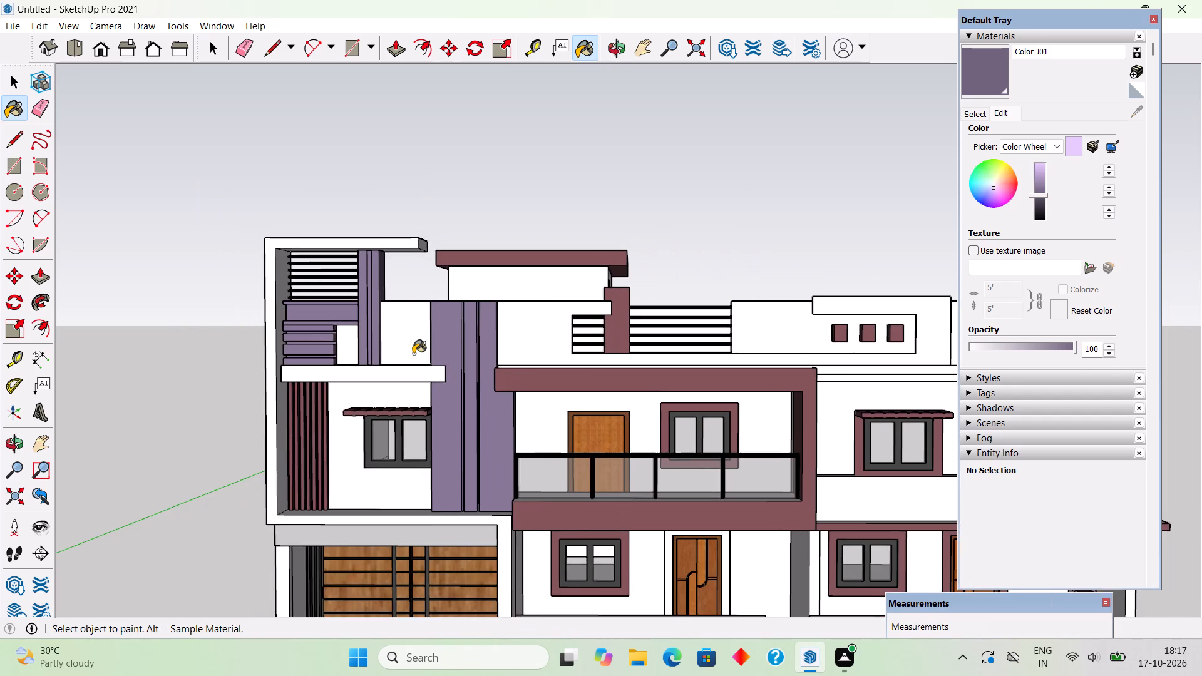
scroll(413, 354, "down", 1)
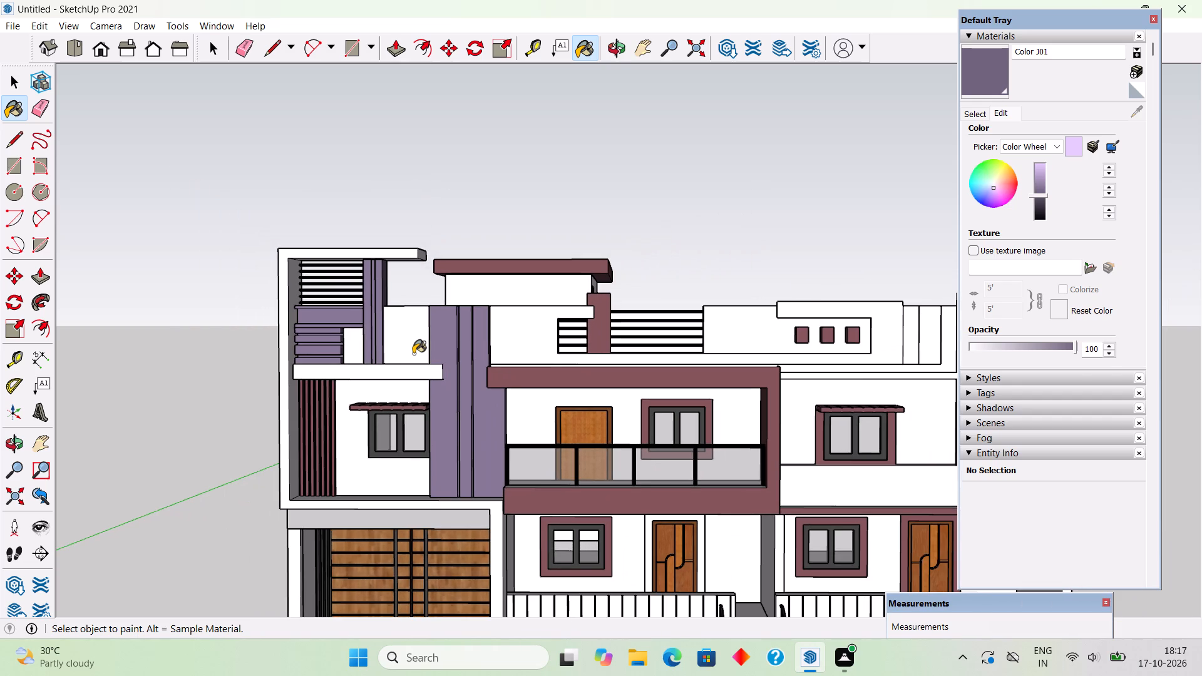
left_click(804, 387)
scroll(721, 329, "down", 4)
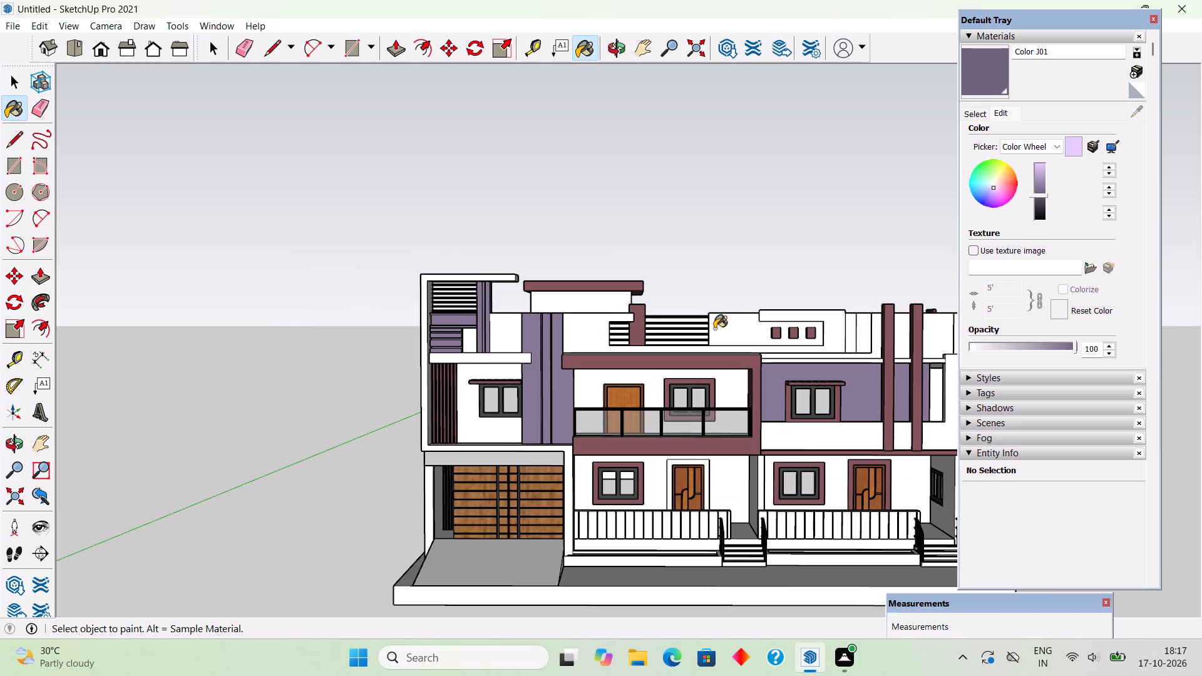
middle_click_drag(707, 338, 790, 358)
scroll(769, 337, "up", 3)
left_click(743, 327)
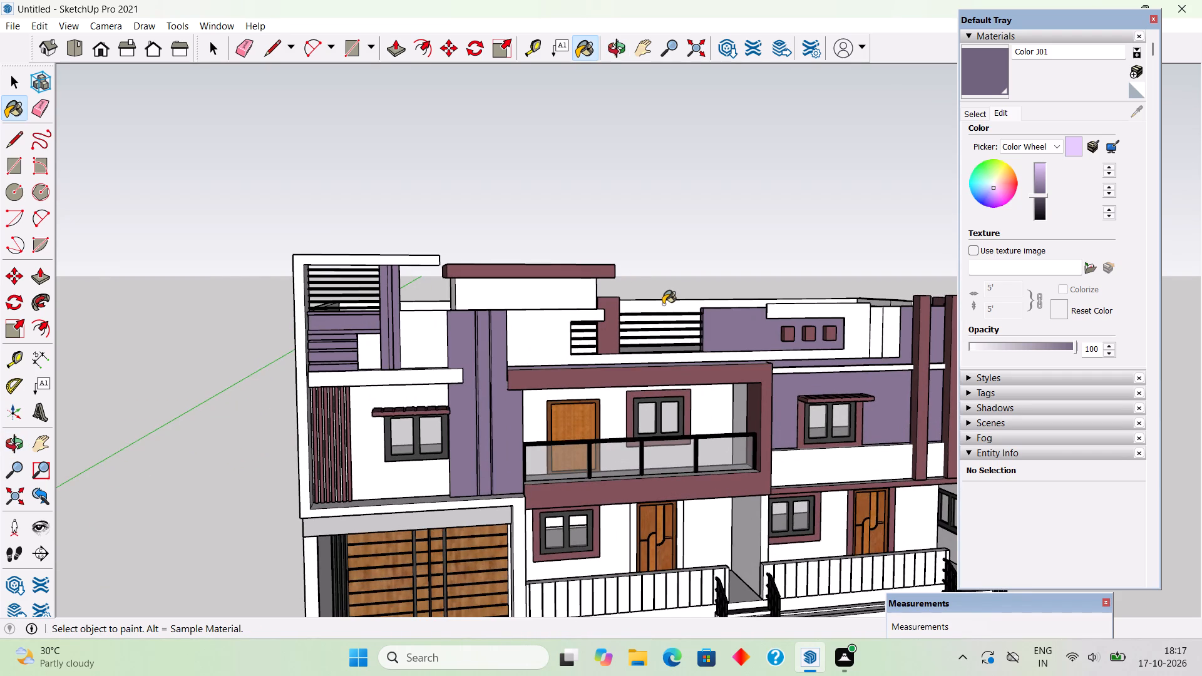
Paint the ground-floor porch railing wall below the upper-floor front window with Color J01.
scroll(663, 304, "down", 3)
middle_click_drag(627, 269, 536, 218)
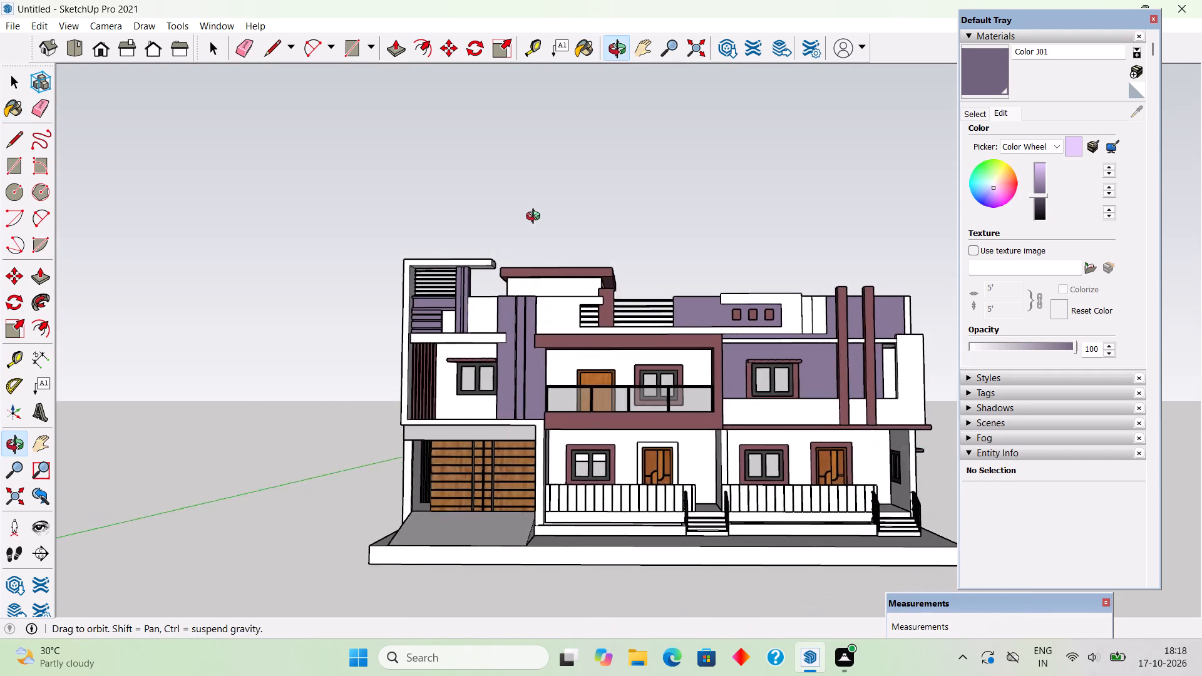
middle_click_drag(536, 218, 501, 207)
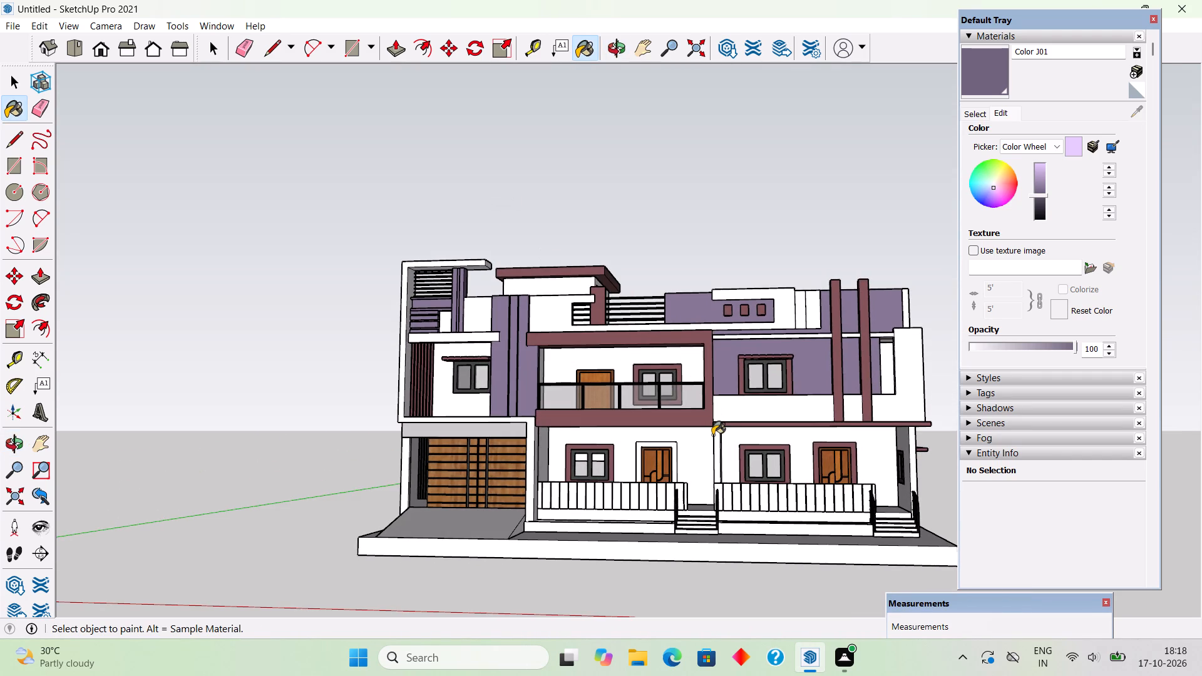
left_click(749, 506)
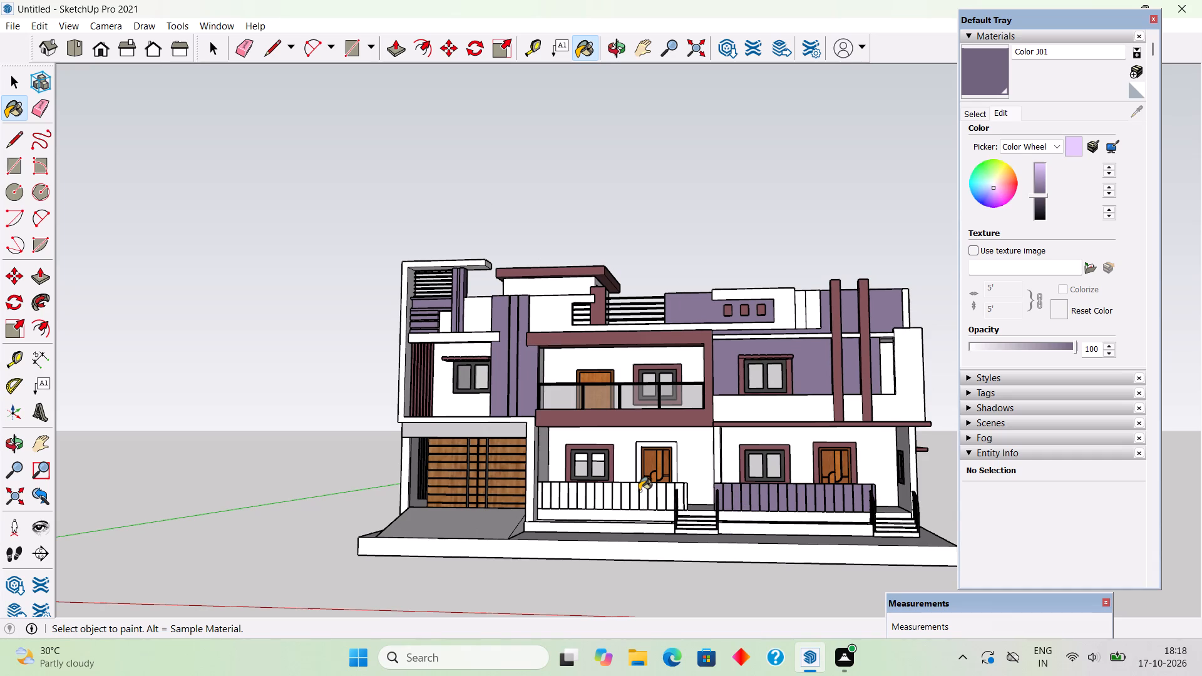
Paint the ground-floor porch railing wall below the front balcony, beside the garage, with Color J01.
left_click(639, 491)
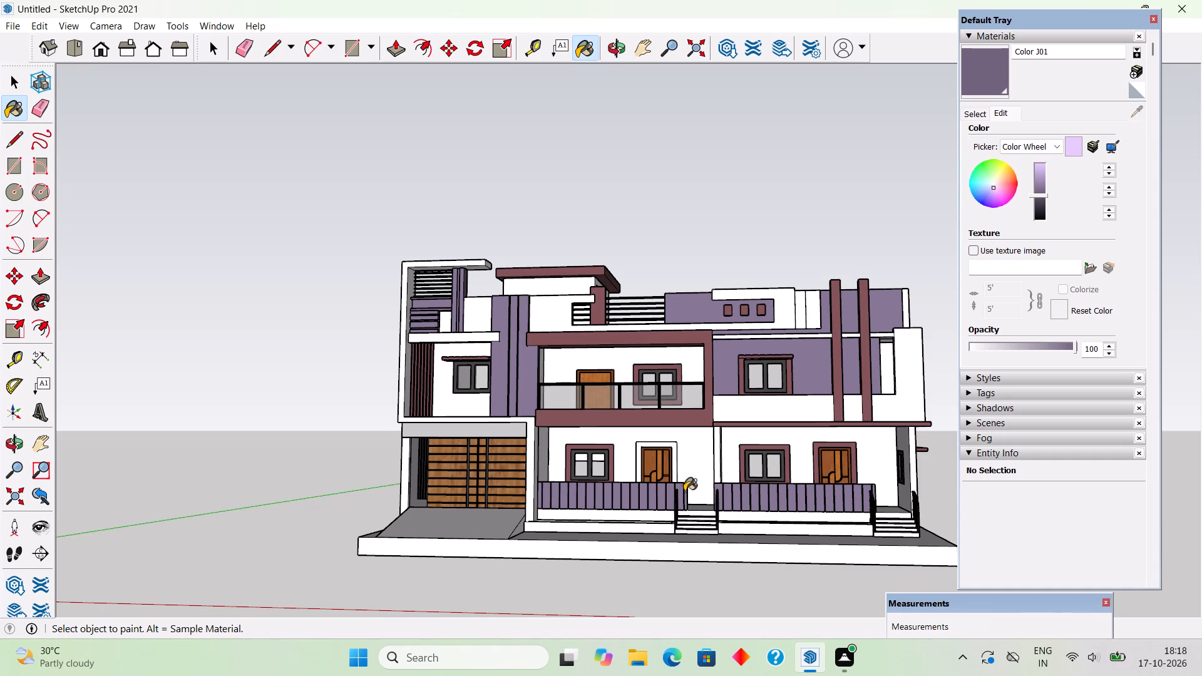
key("space")
Scale the recessed planter box below the porch railing beside the garage ramp to 2.00 times its height.
scroll(674, 322, "down", 2)
middle_click_drag(677, 314, 677, 424)
scroll(620, 571, "up", 6)
middle_click_drag(668, 411, 662, 481)
scroll(663, 505, "down", 2)
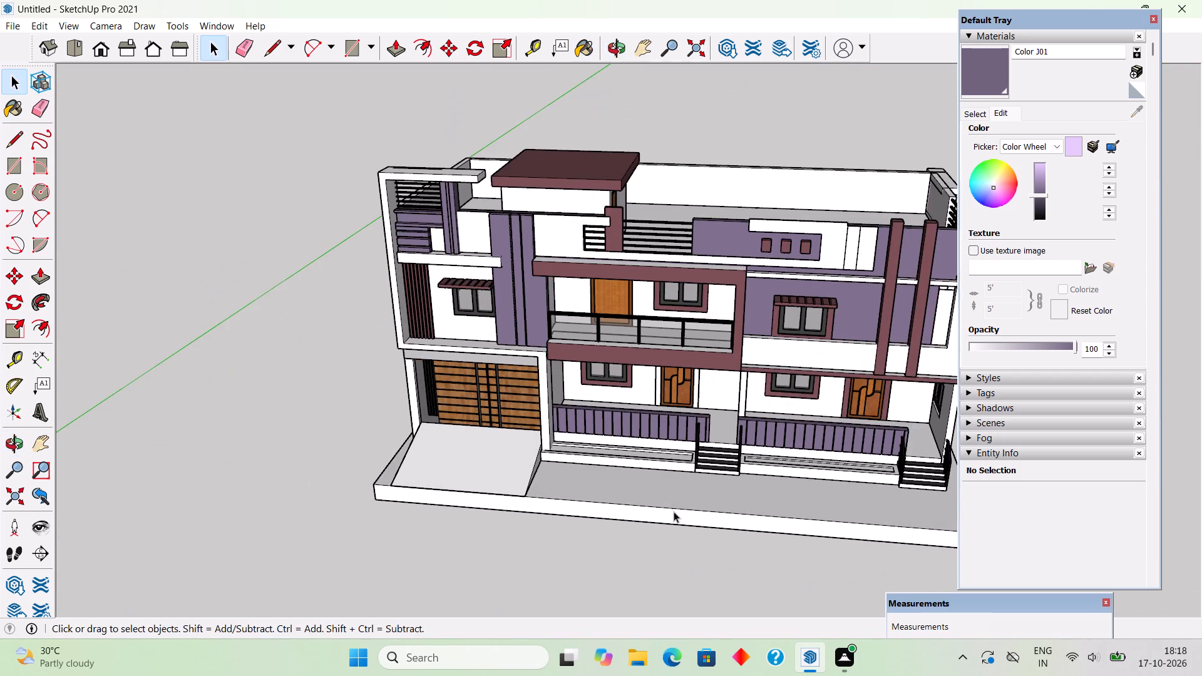
middle_click_drag(794, 458, 796, 504)
scroll(799, 522, "up", 8)
middle_click_drag(804, 466, 792, 521)
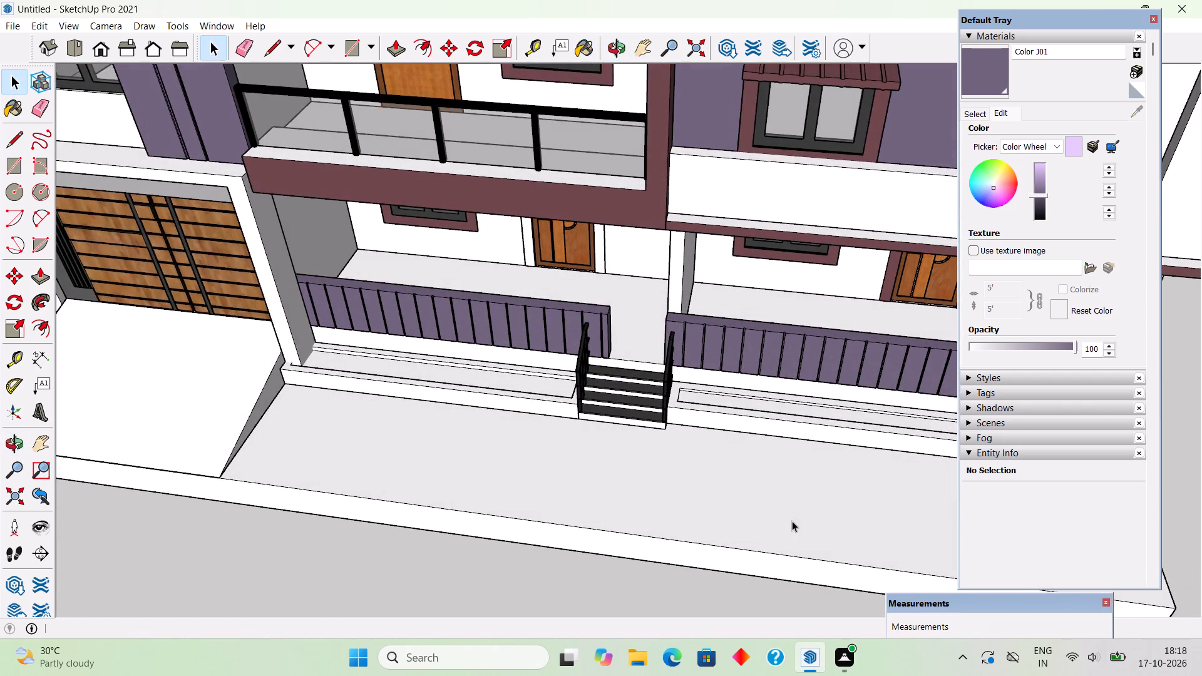
scroll(807, 472, "up", 1)
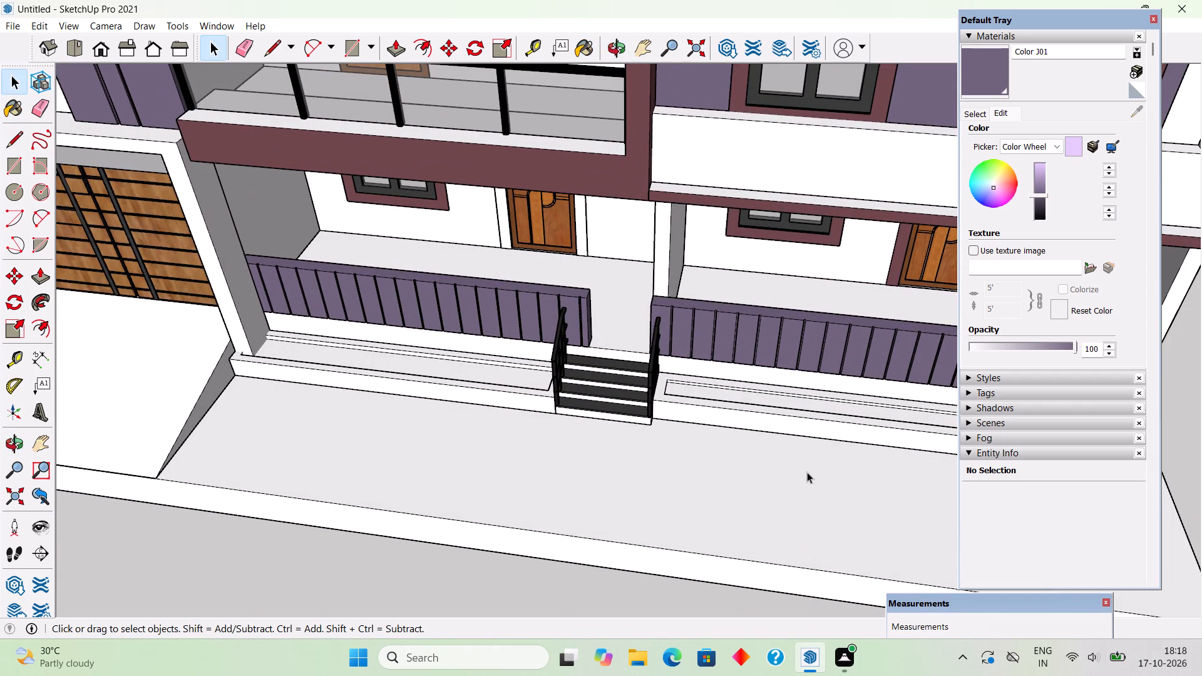
scroll(520, 366, "up", 5)
triple_click(521, 386)
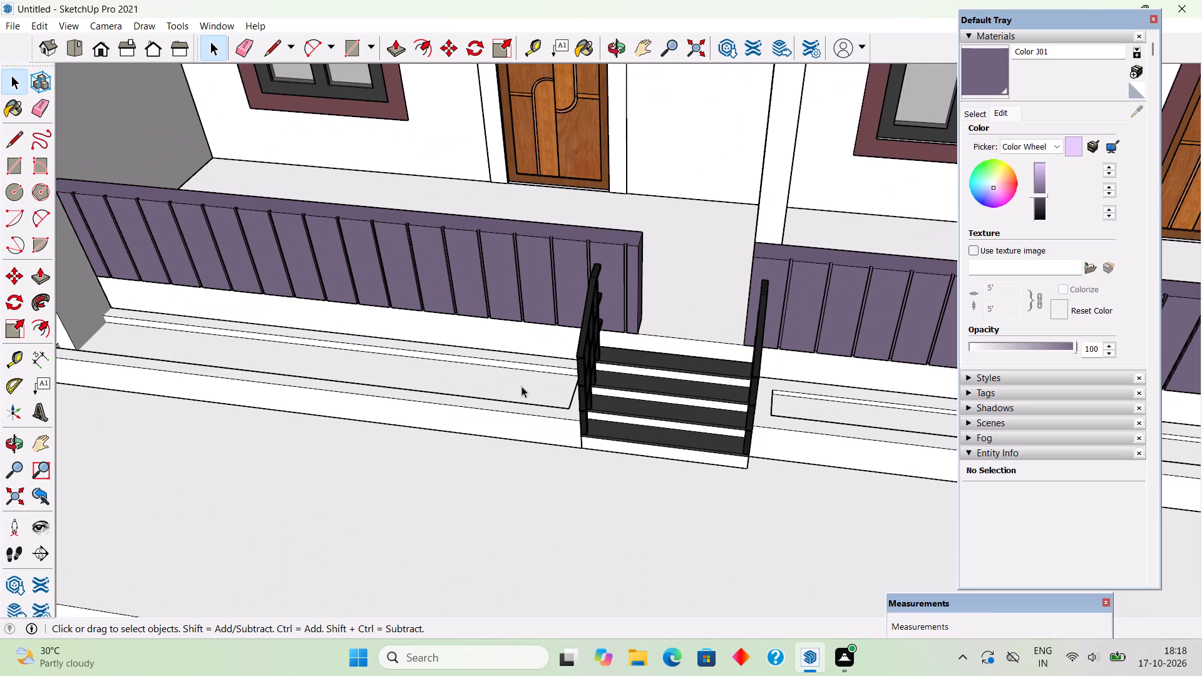
middle_click_drag(527, 386, 624, 397)
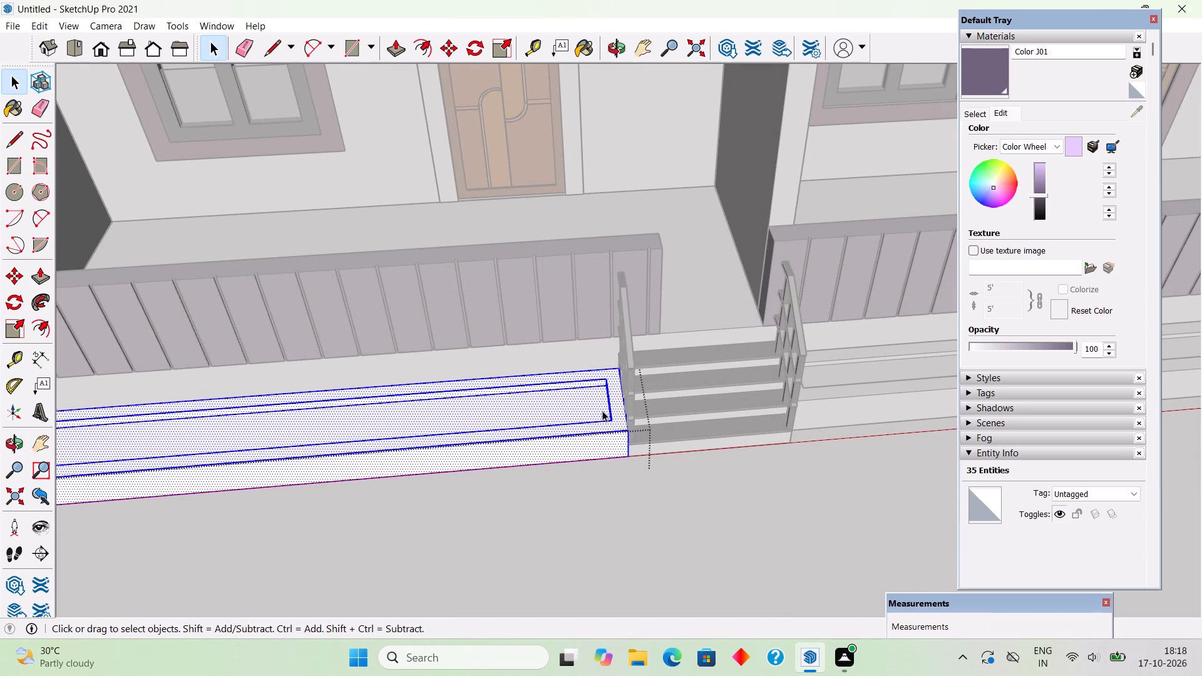
key("s")
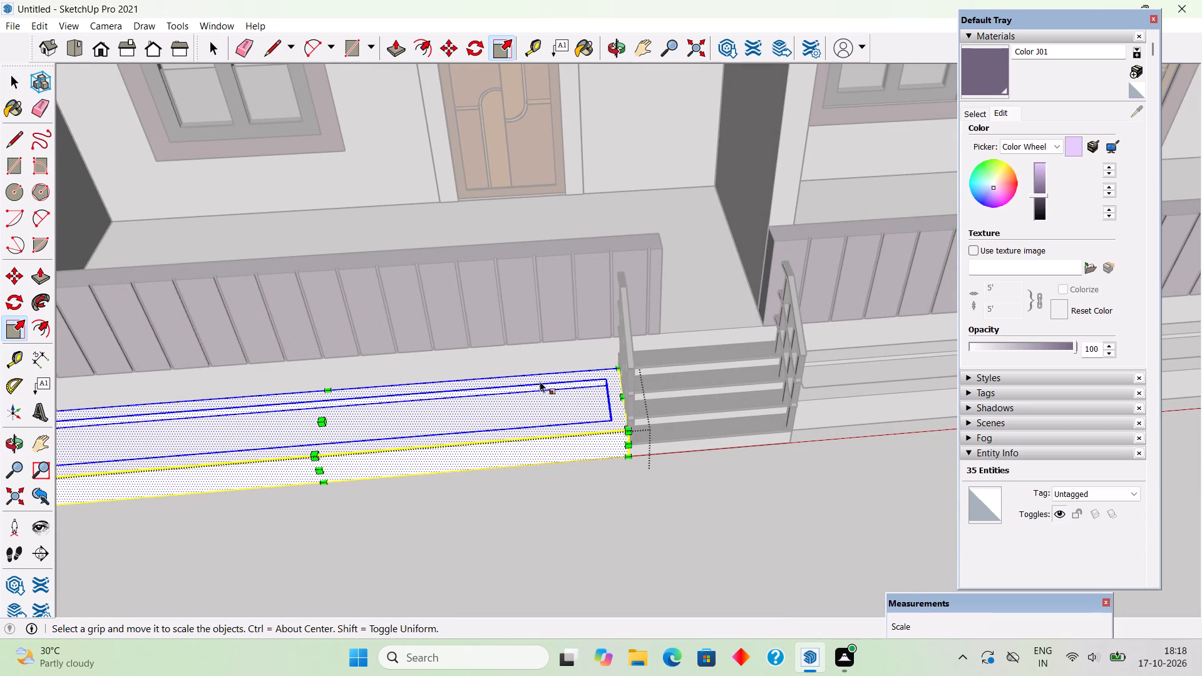
left_click(326, 420)
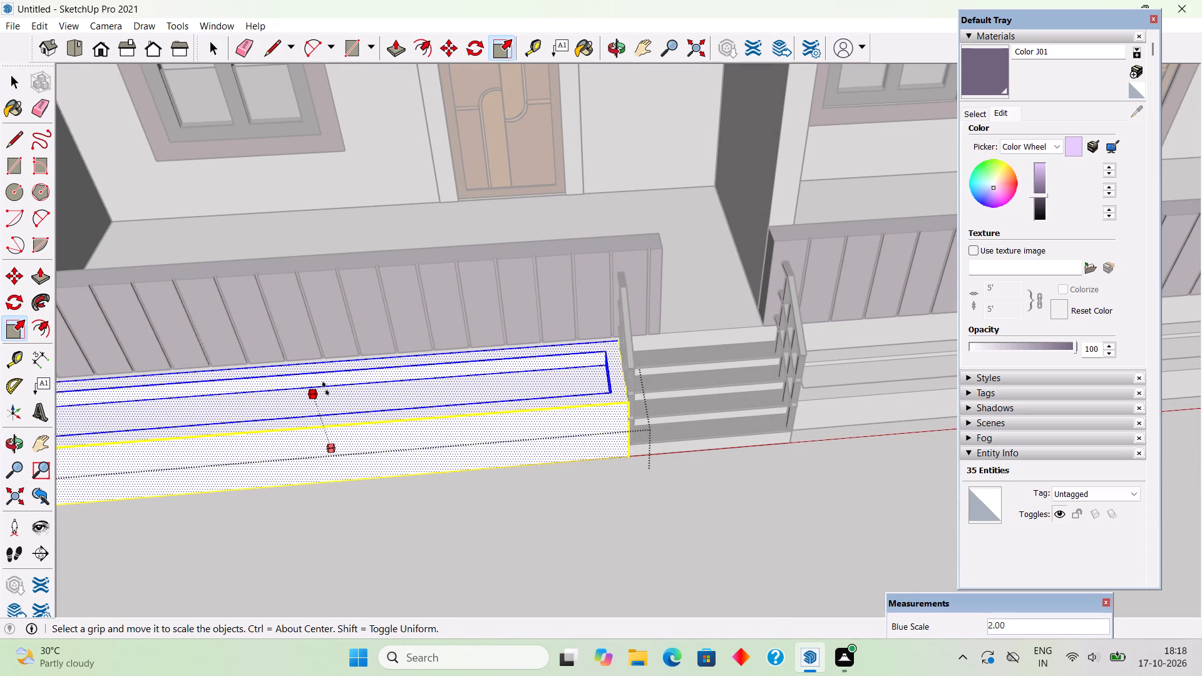
left_click(326, 388)
scroll(336, 386, "down", 7)
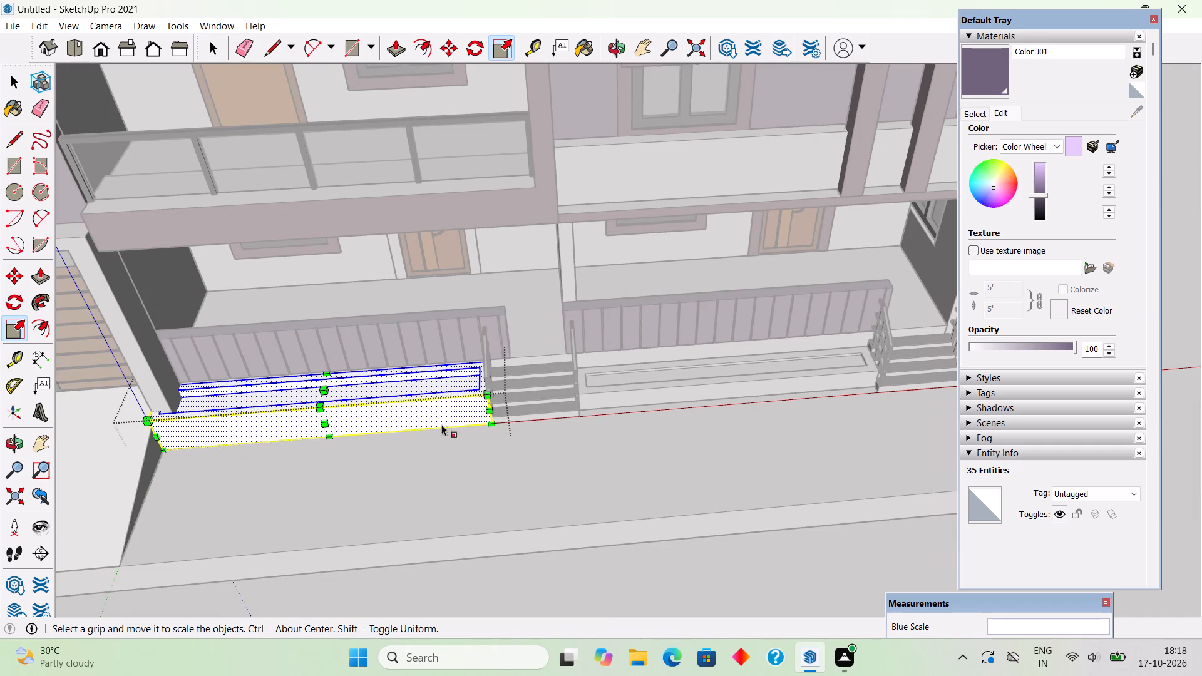
key("space")
left_click(708, 387)
Scale the matching planter box between the two flights of porch steps to 2.00 times its height.
scroll(708, 387, "up", 3)
left_click(708, 386)
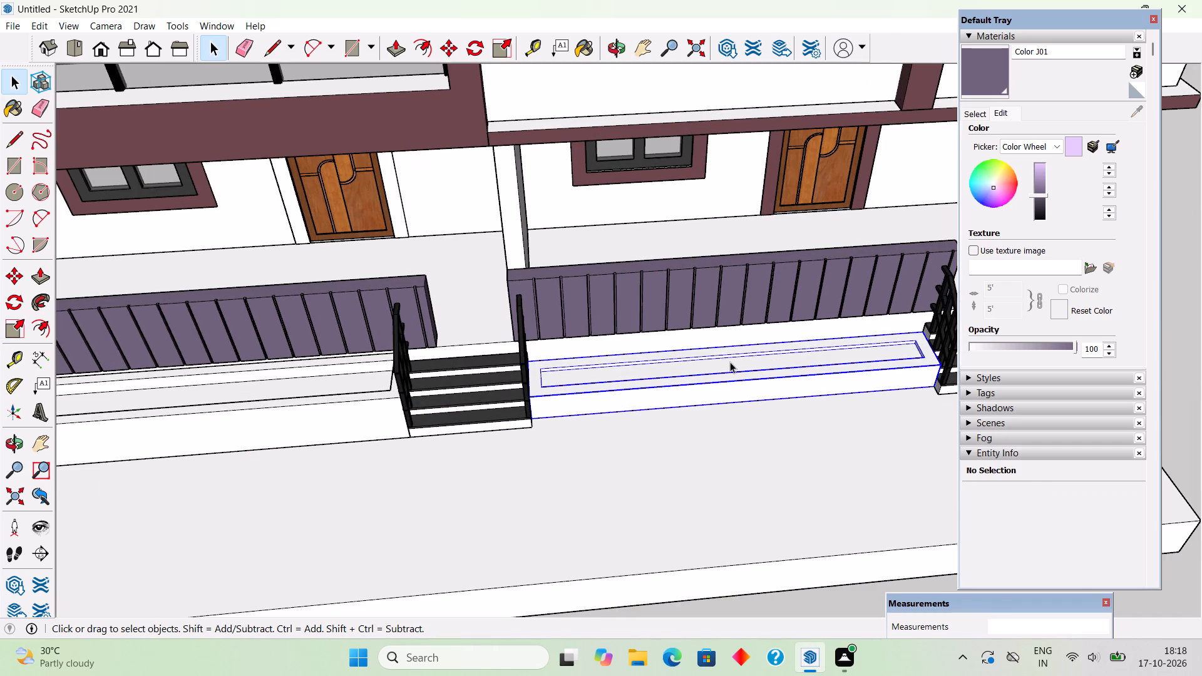
scroll(731, 361, "up", 4)
key("s")
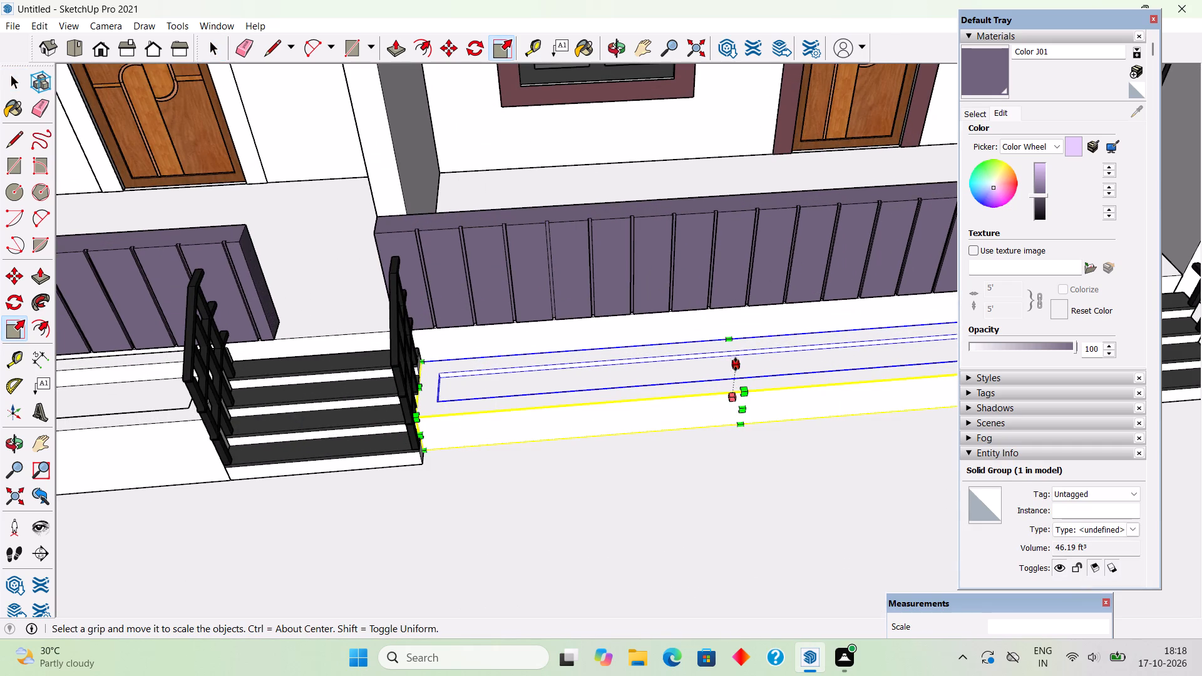
left_click(738, 366)
left_click(737, 331)
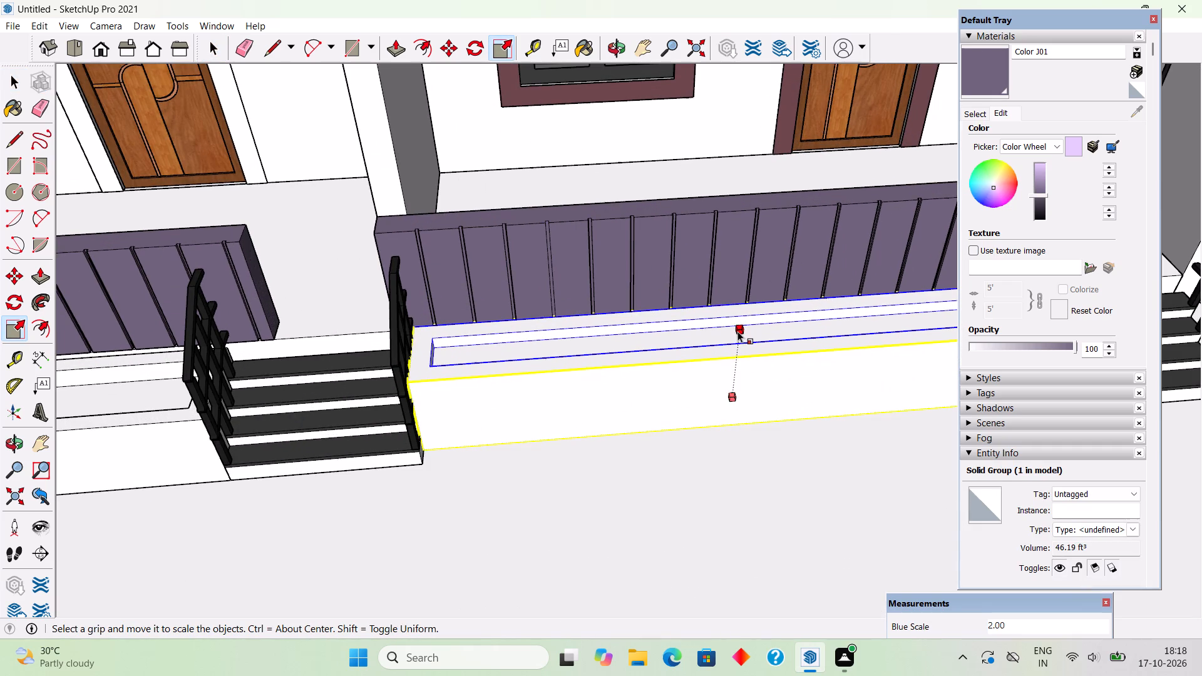
scroll(737, 331, "down", 8)
key("space")
scroll(737, 331, "down", 5)
left_click(726, 484)
Sample Color L11 from the rooftop canopy edge and paint the tower's upper wall beside the grooved pilaster with it.
middle_click_drag(719, 437, 689, 325)
scroll(689, 325, "down", 3)
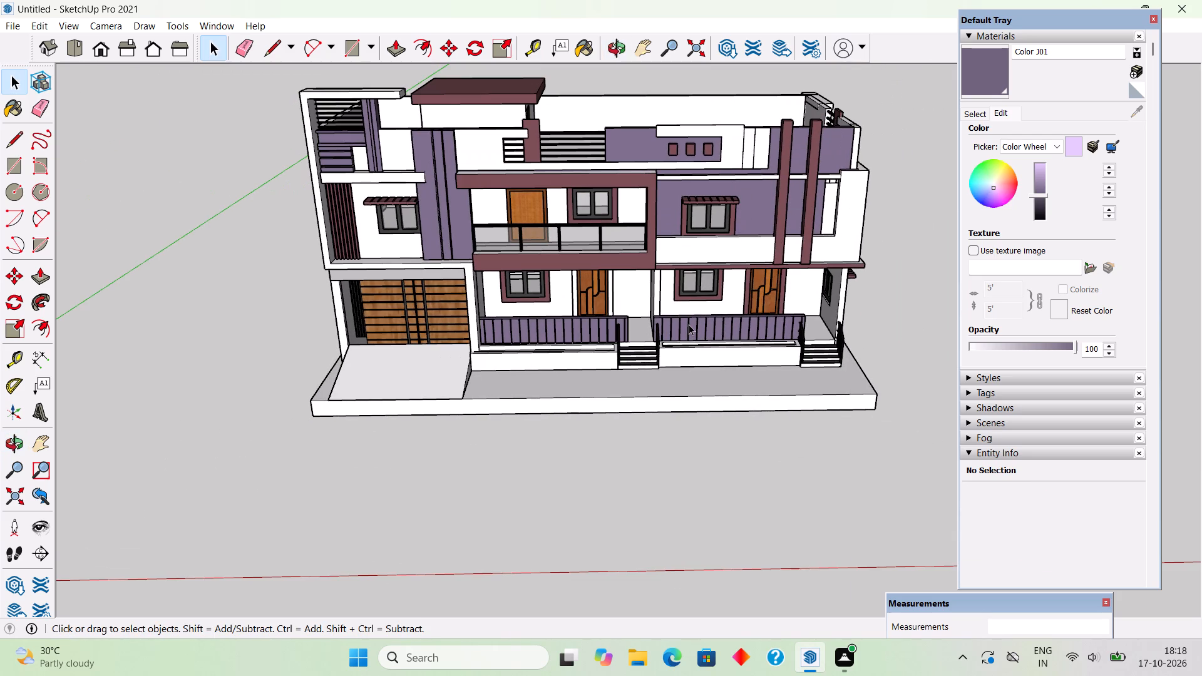
scroll(675, 376, "down", 2)
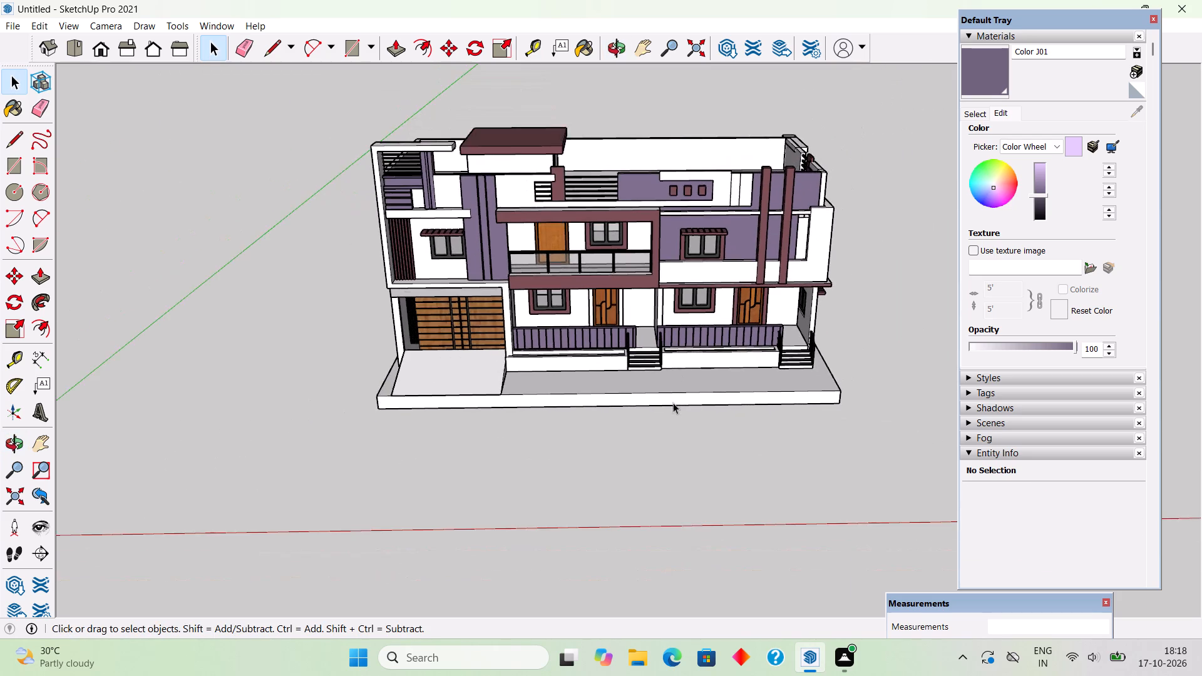
middle_click_drag(674, 395, 674, 244)
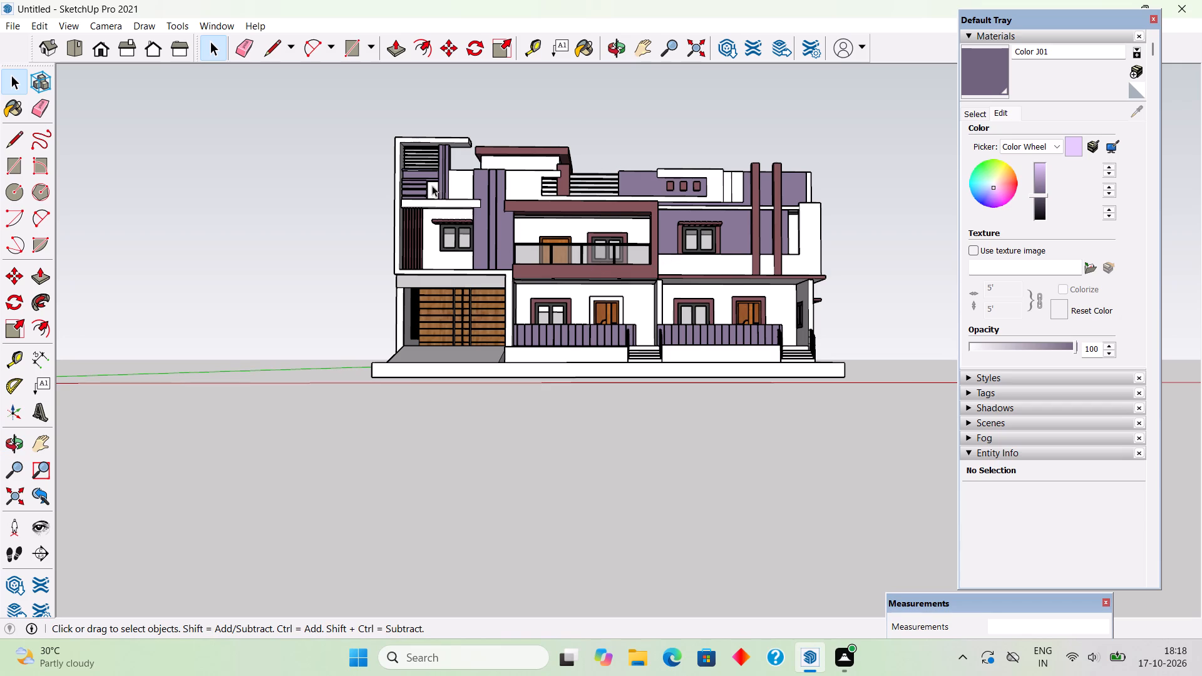
scroll(424, 182, "up", 9)
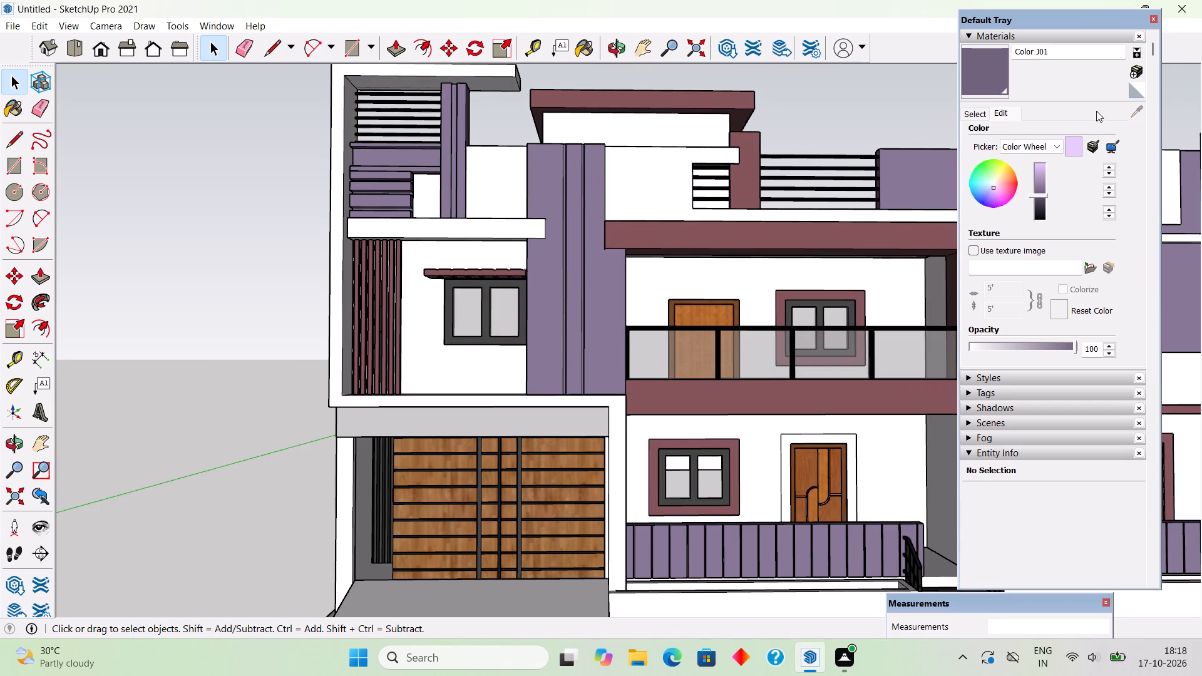
left_click(1133, 114)
left_click(973, 116)
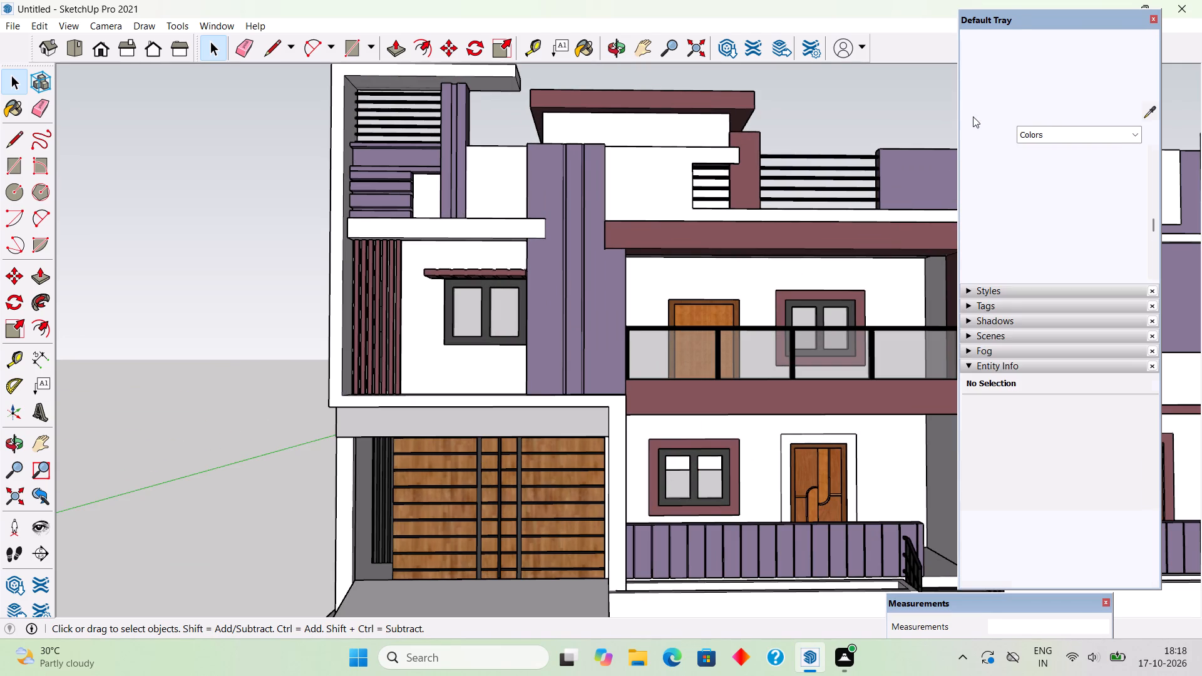
left_click(1149, 116)
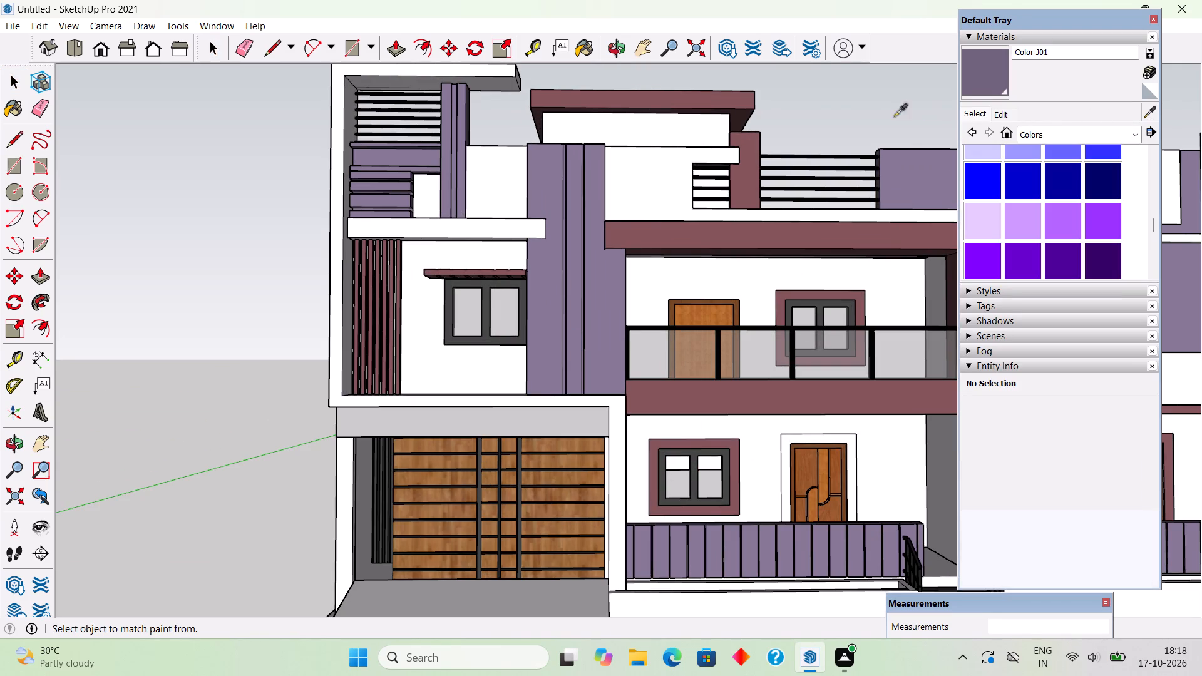
left_click(734, 98)
left_click(477, 191)
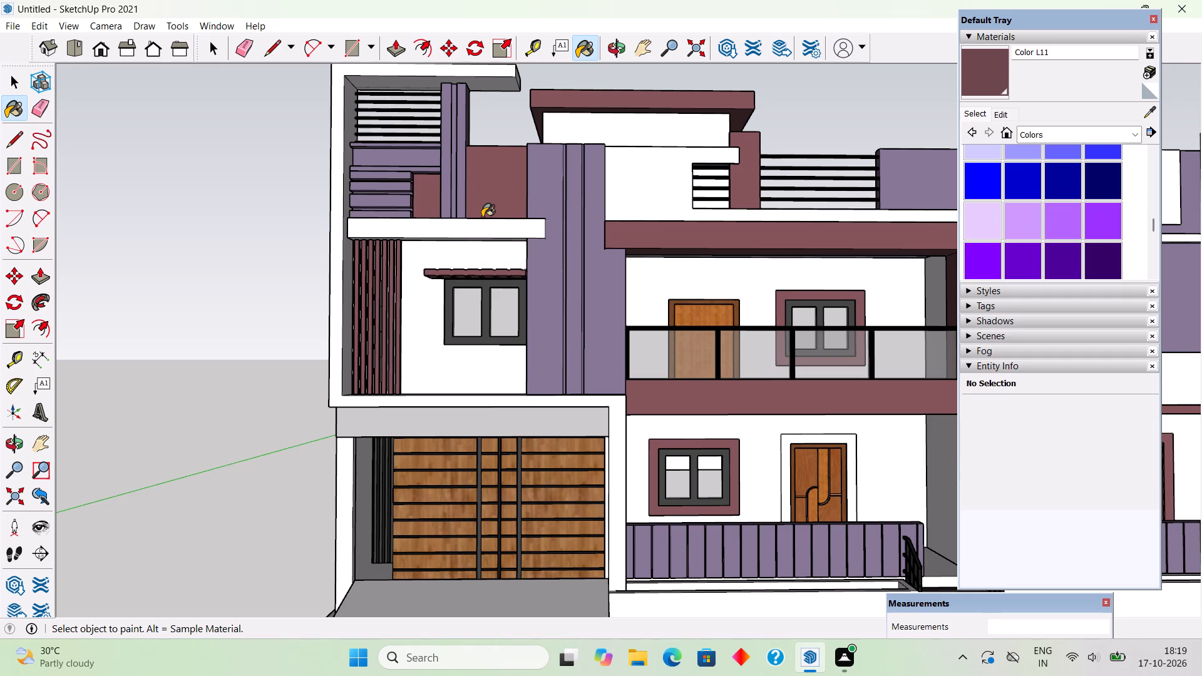
Sample Color J01 from the rooftop parapet and paint the garage's outer side wall with it.
left_click(1146, 115)
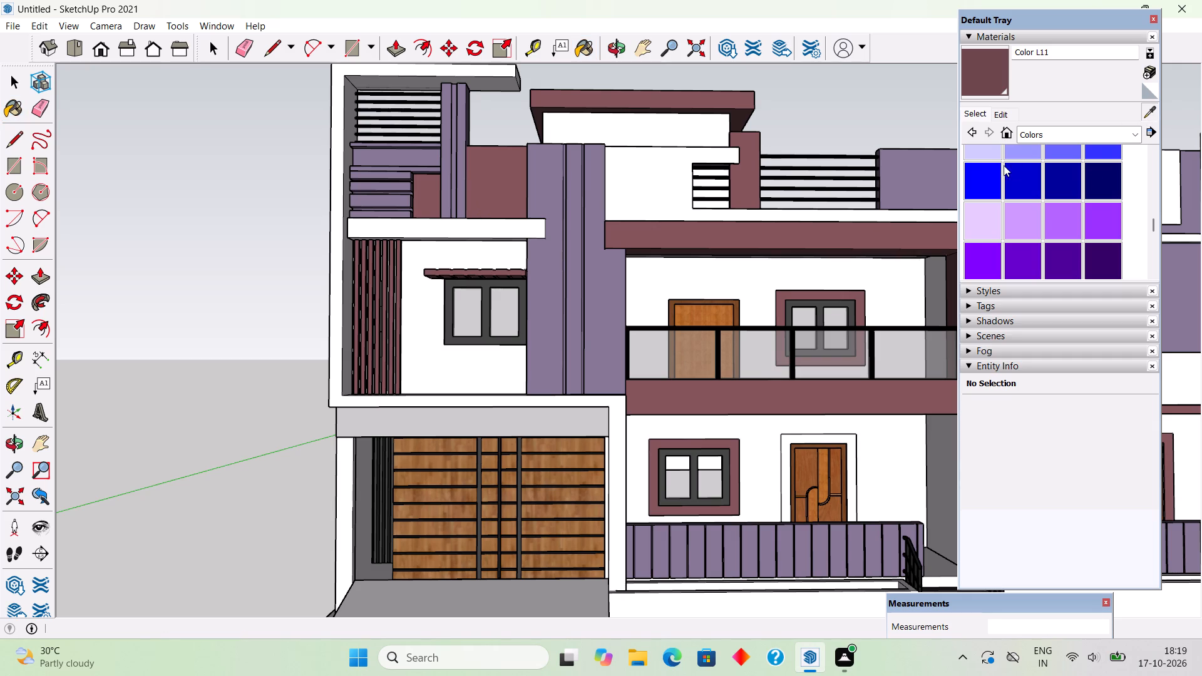
left_click(904, 183)
left_click(343, 505)
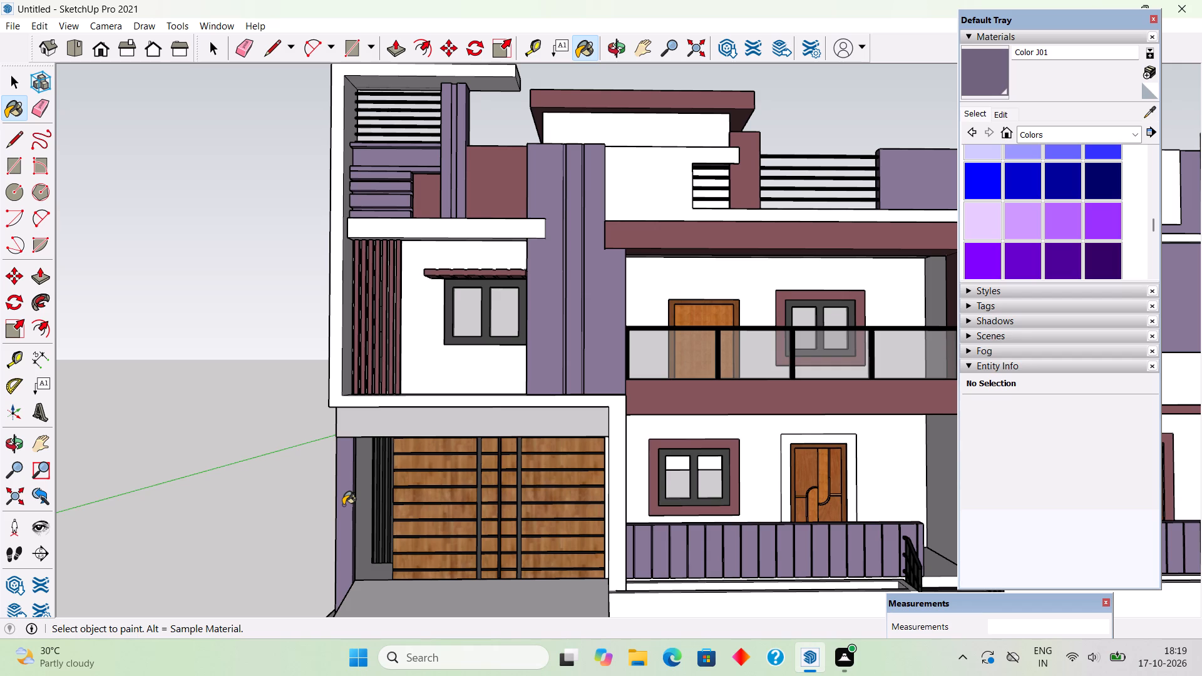
Paint the side facade's upper-floor window wall, ground-floor wall and balcony back wall with Color J01.
scroll(343, 505, "down", 9)
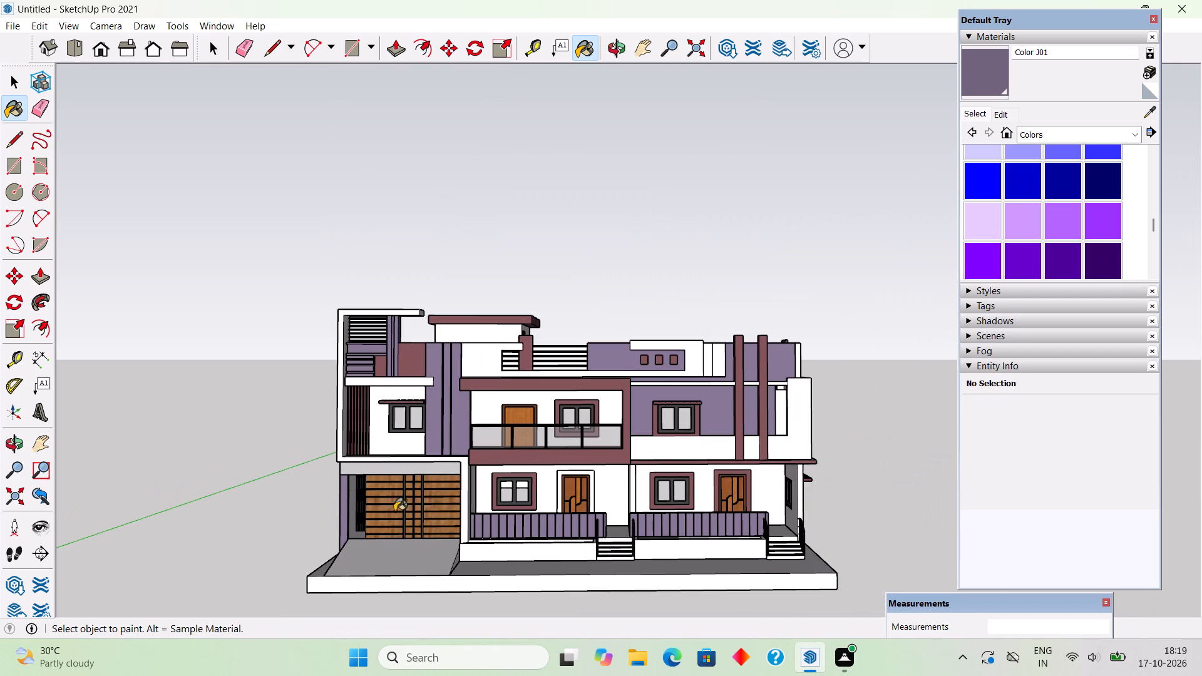
middle_click_drag(768, 493, 441, 494)
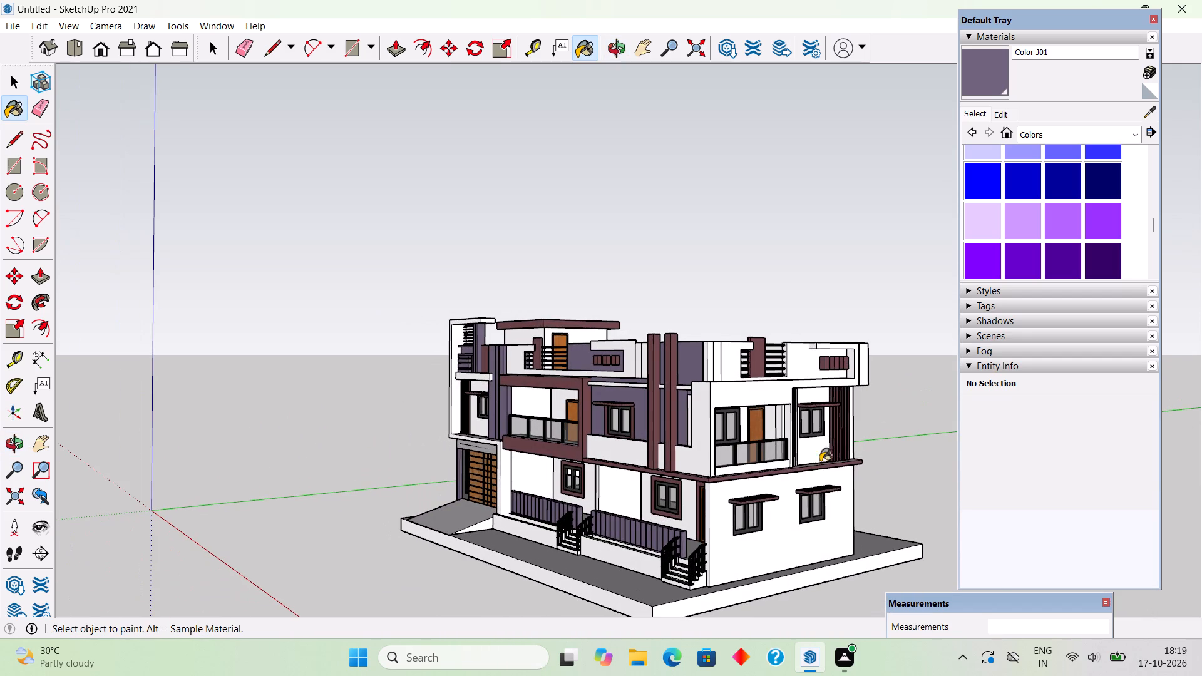
left_click(823, 443)
scroll(826, 525, "up", 3)
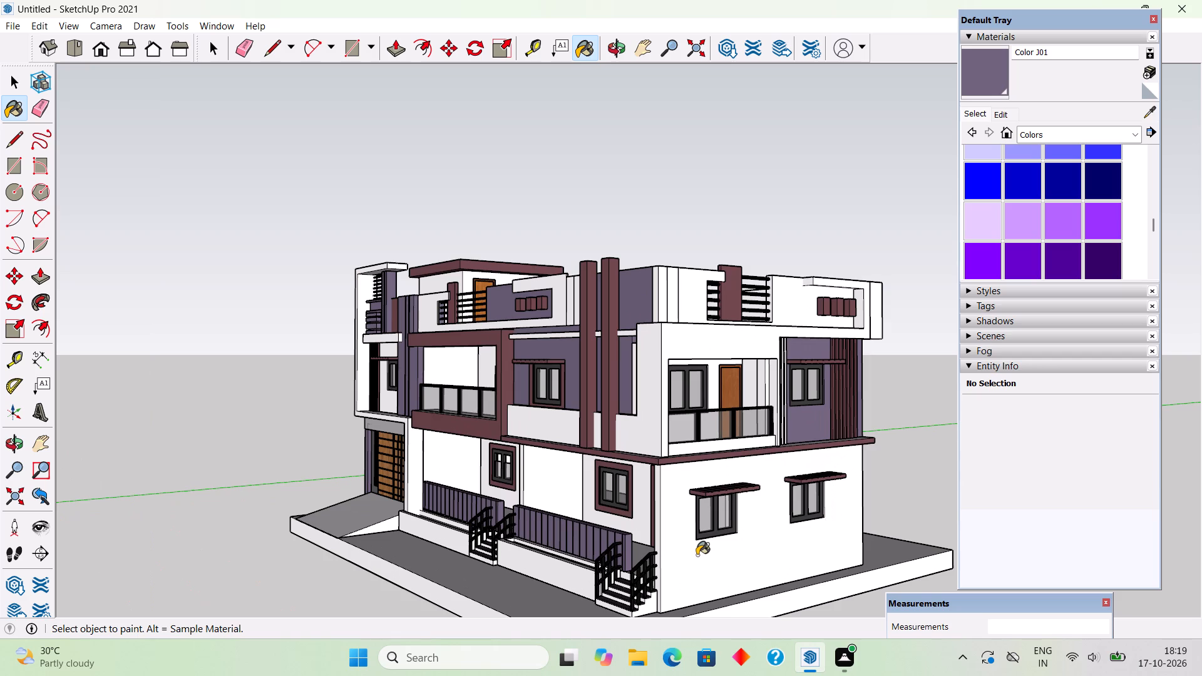
left_click(697, 555)
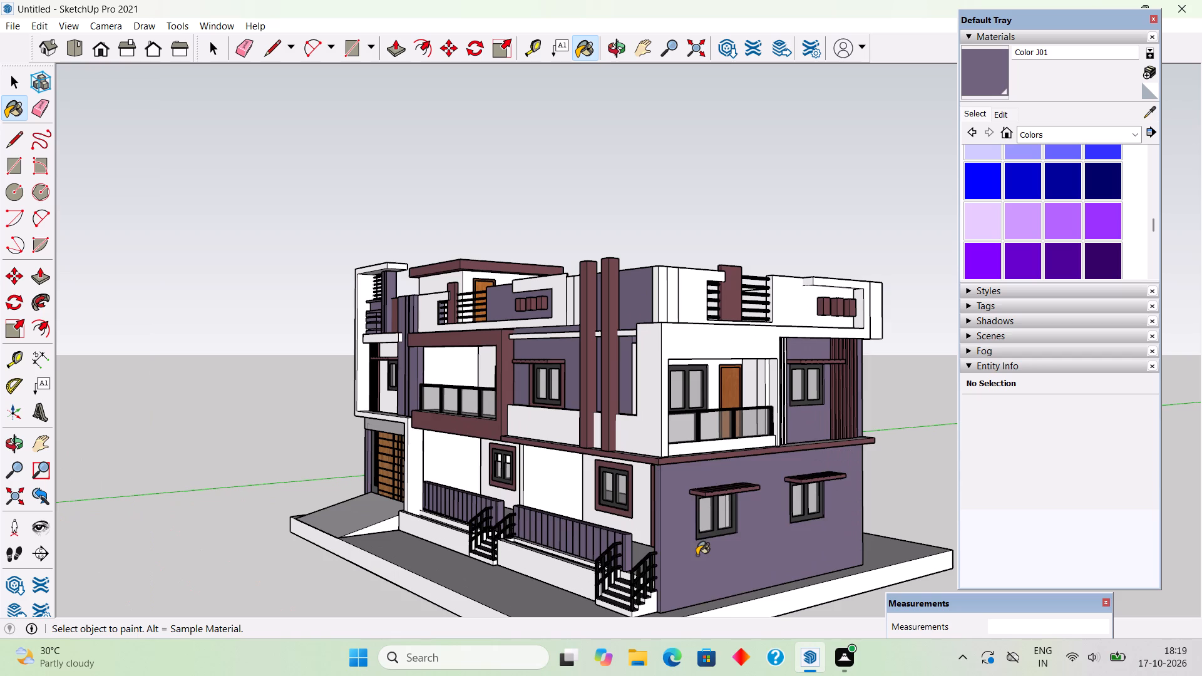
left_click(715, 369)
Paint both ground-floor porch walls, the front balcony's back wall and the upper-floor wall around the window above the garage with Color J01.
middle_click_drag(719, 454, 906, 441)
left_click(694, 492)
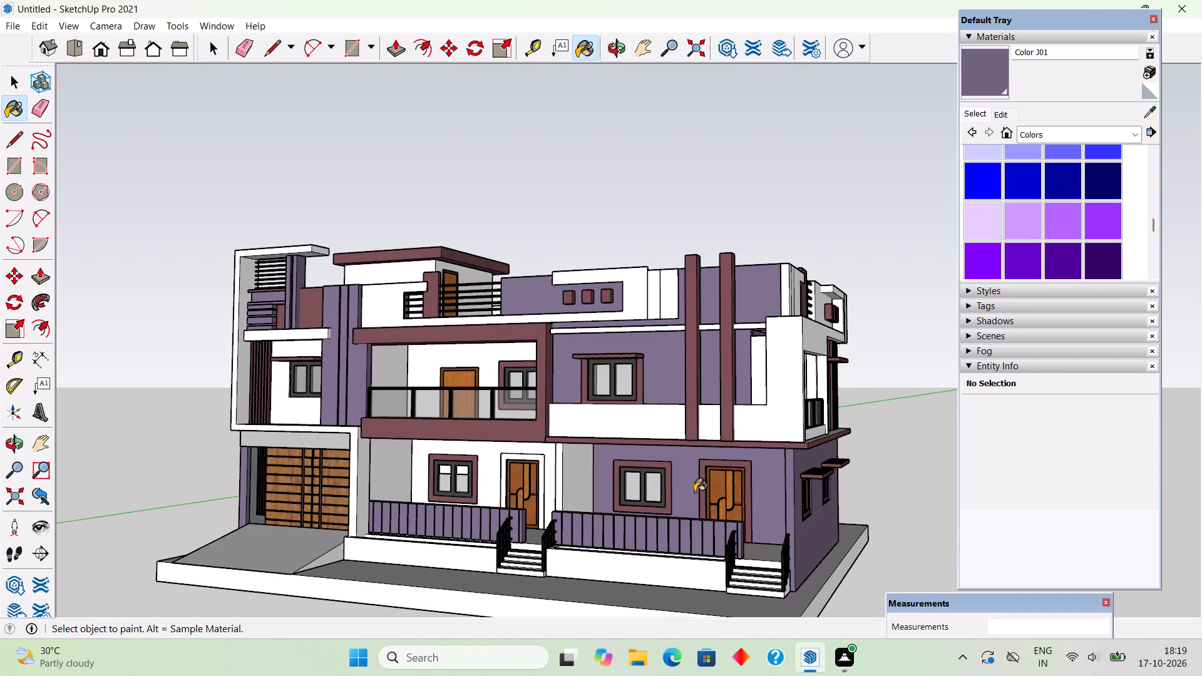
middle_click_drag(700, 587, 885, 560)
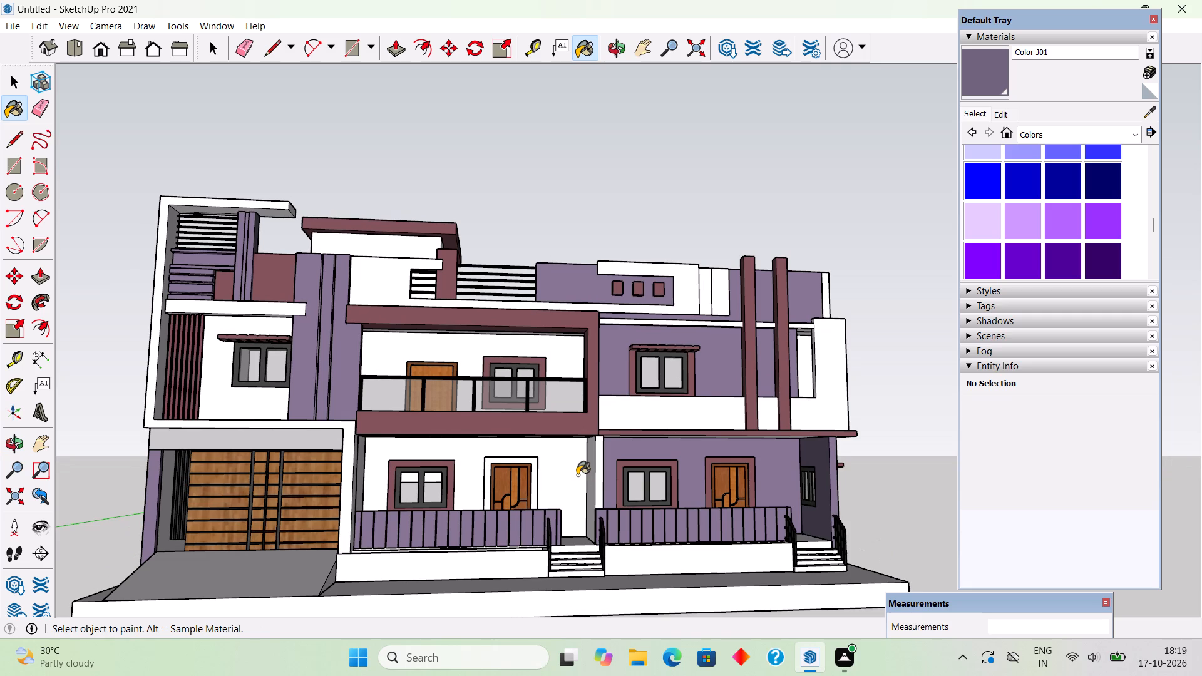
left_click(577, 474)
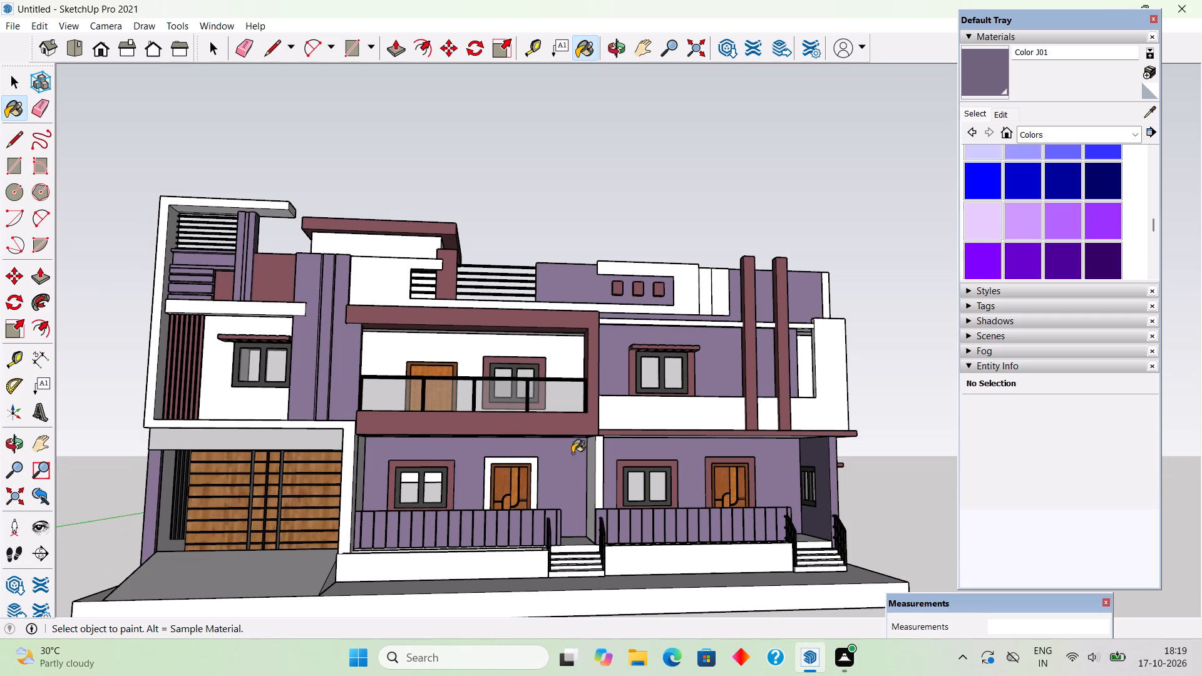
left_click(457, 354)
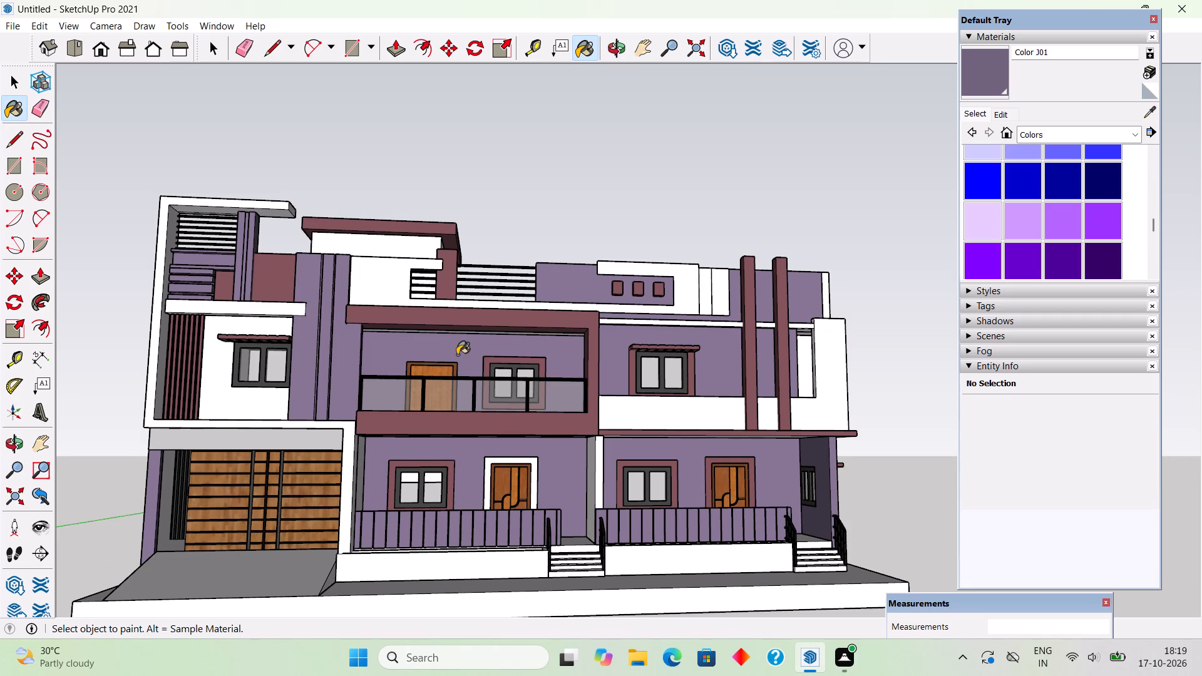
middle_click_drag(460, 389, 547, 523)
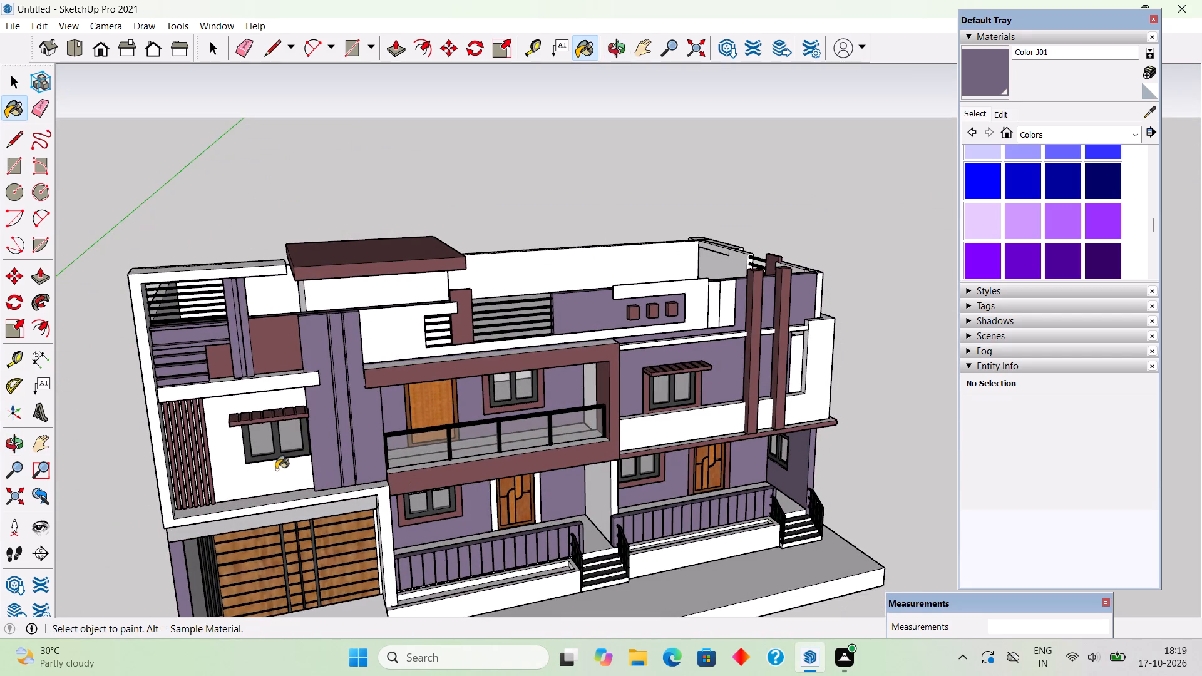
left_click(276, 469)
Sample Color L11 from the tall vertical fin and paint the ledge above the upper-floor window over the garage with it.
middle_click_drag(545, 558, 463, 406)
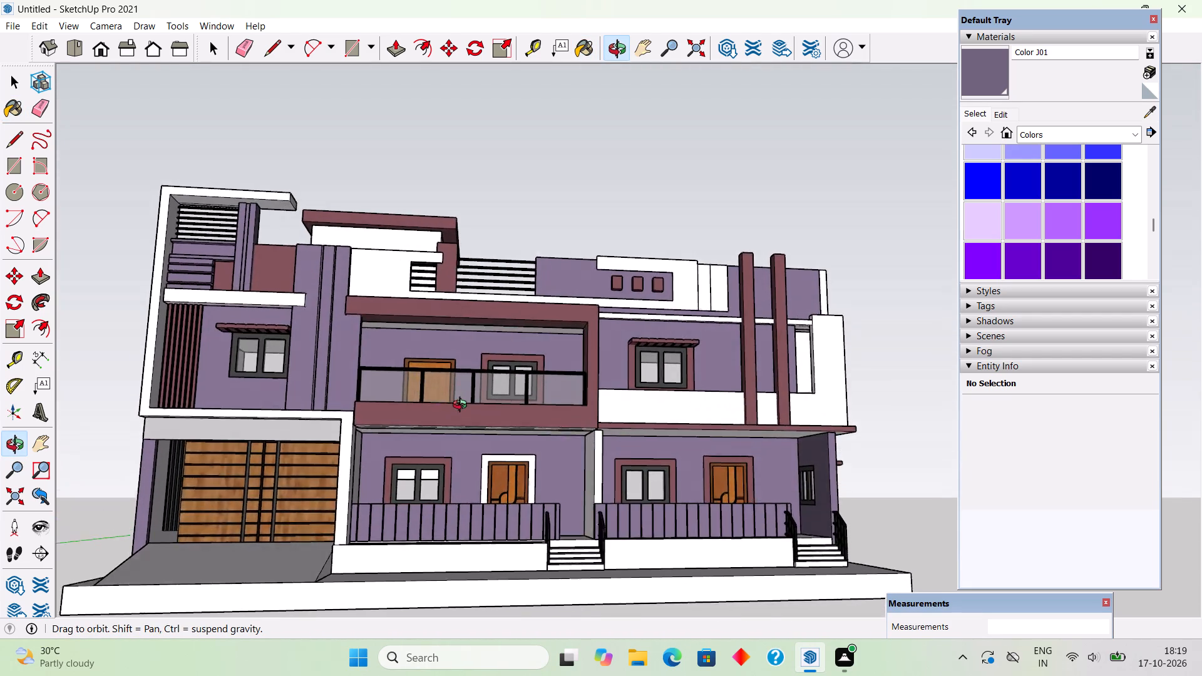
middle_click_drag(463, 406, 402, 481)
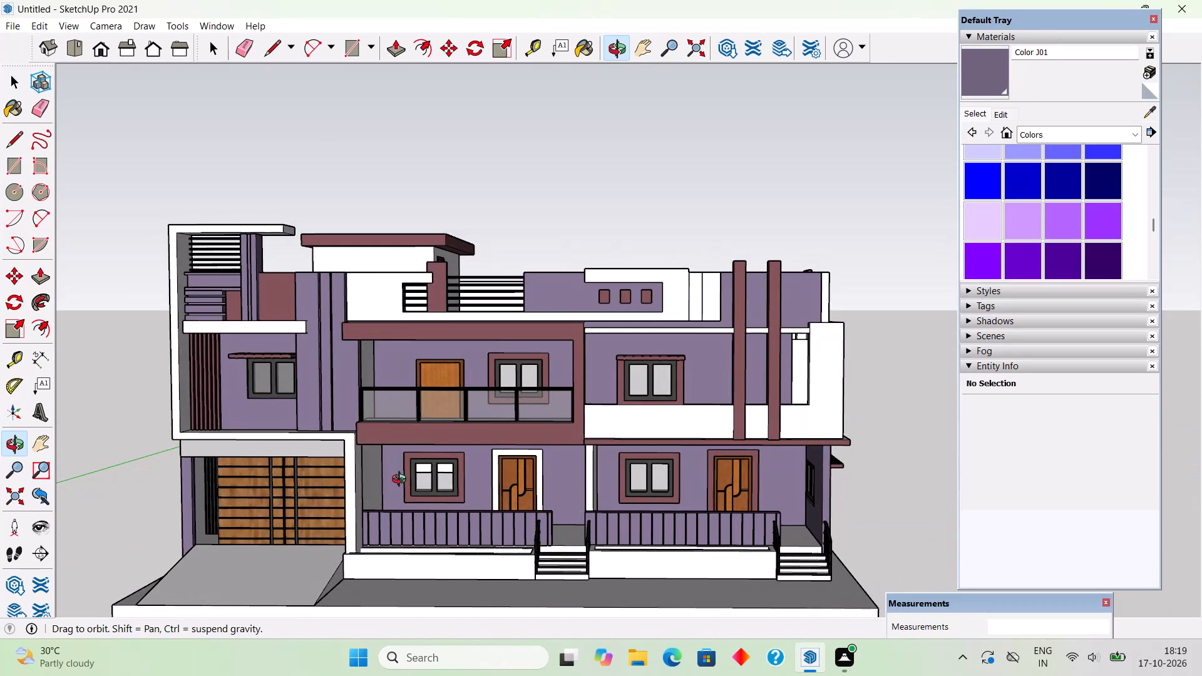
middle_click_drag(402, 481, 403, 480)
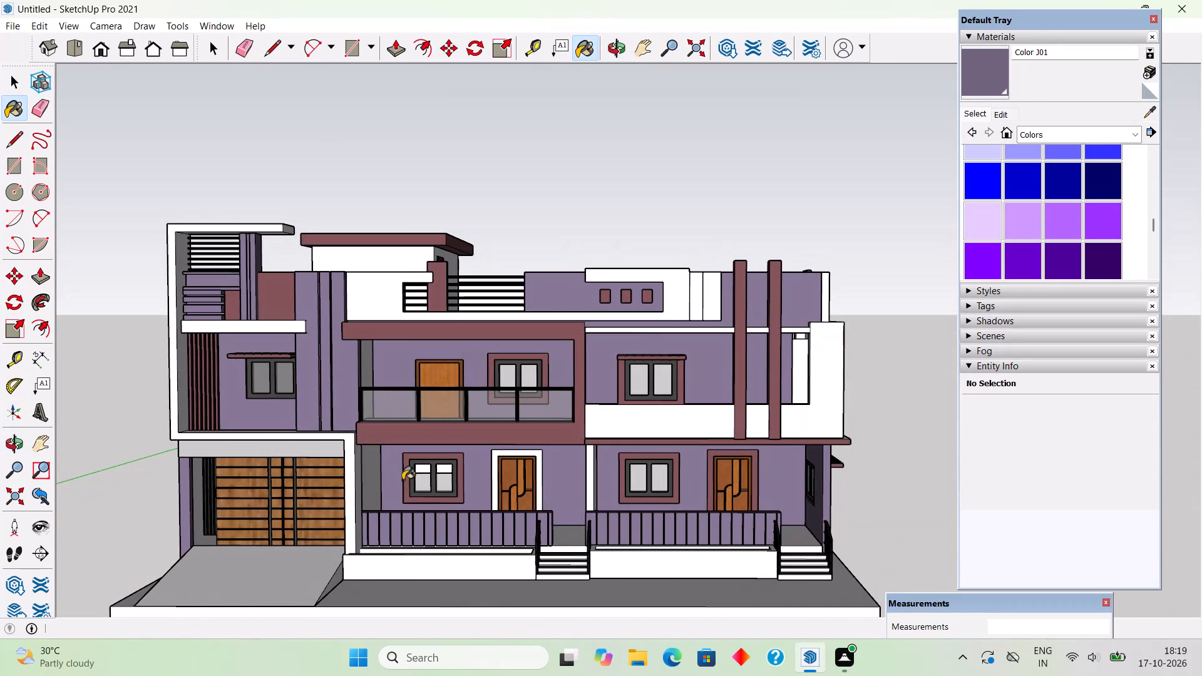
left_click(1148, 114)
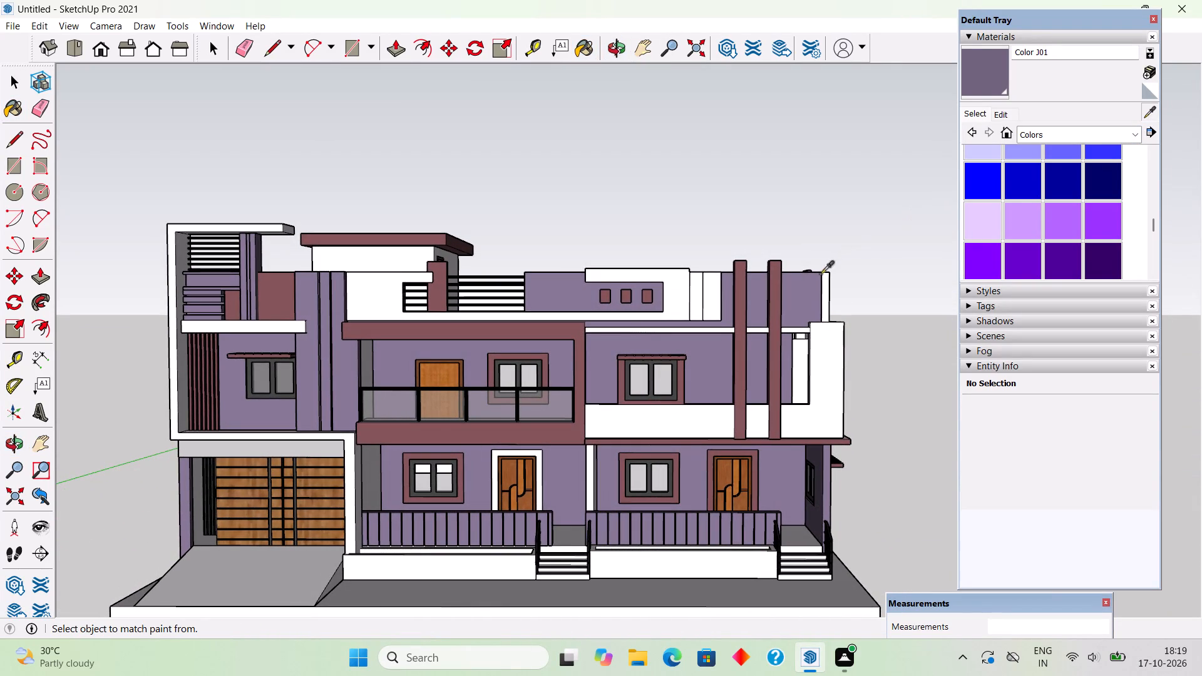
left_click(771, 341)
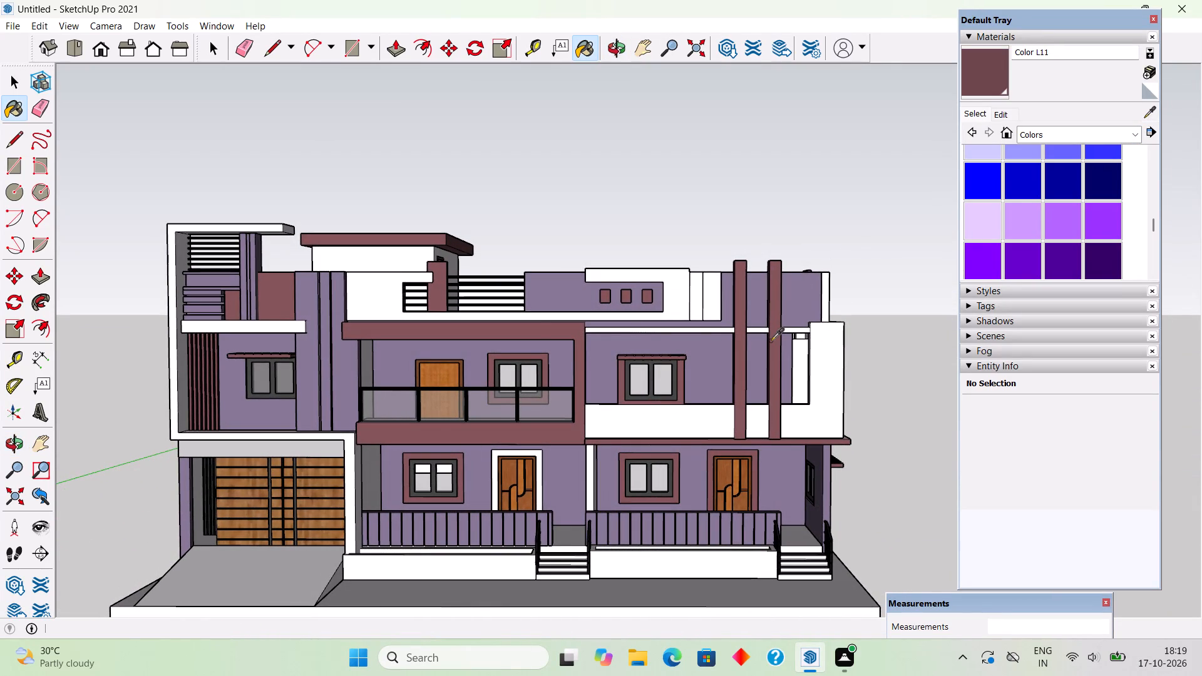
left_click(285, 325)
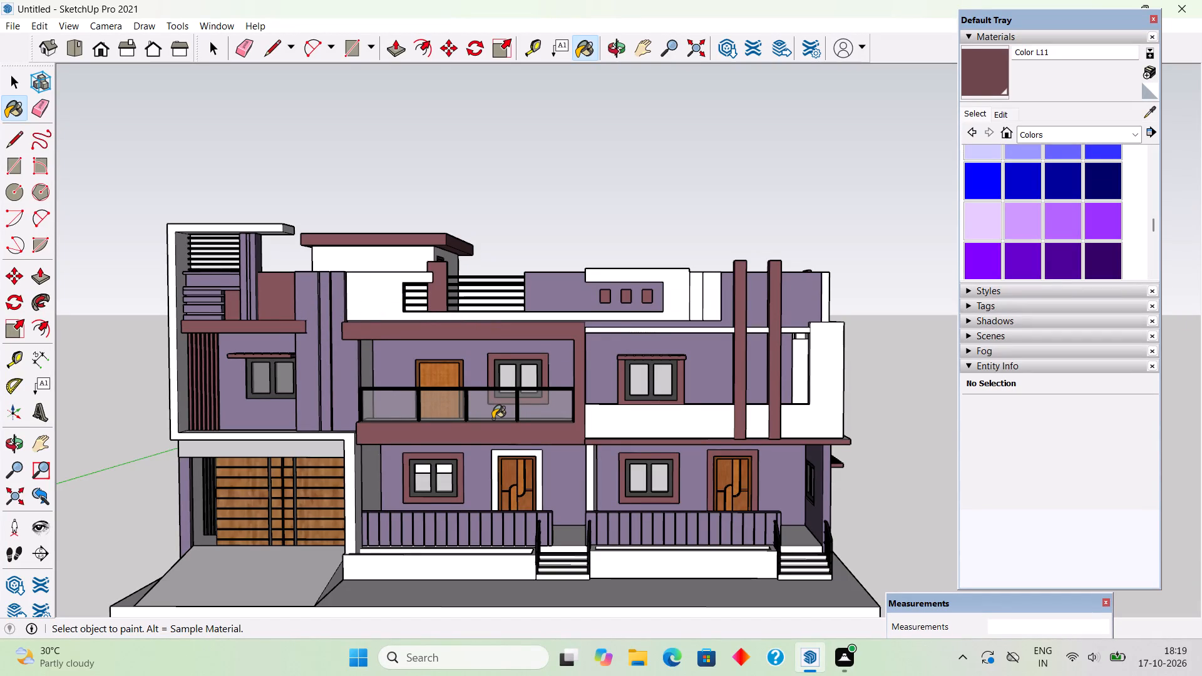
Choose Color C01 from the Colors collection and paint the ground-floor porch wall farther from the garage with it.
key("space")
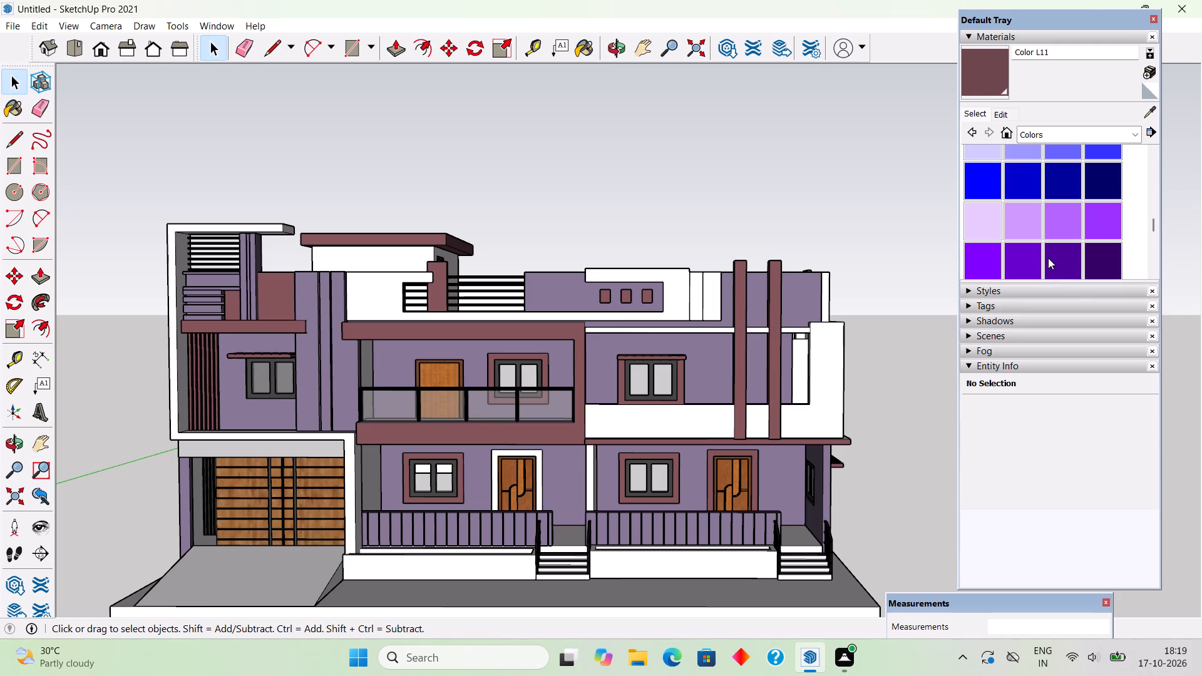
scroll(1067, 233, "down", 3)
scroll(1068, 232, "up", 3)
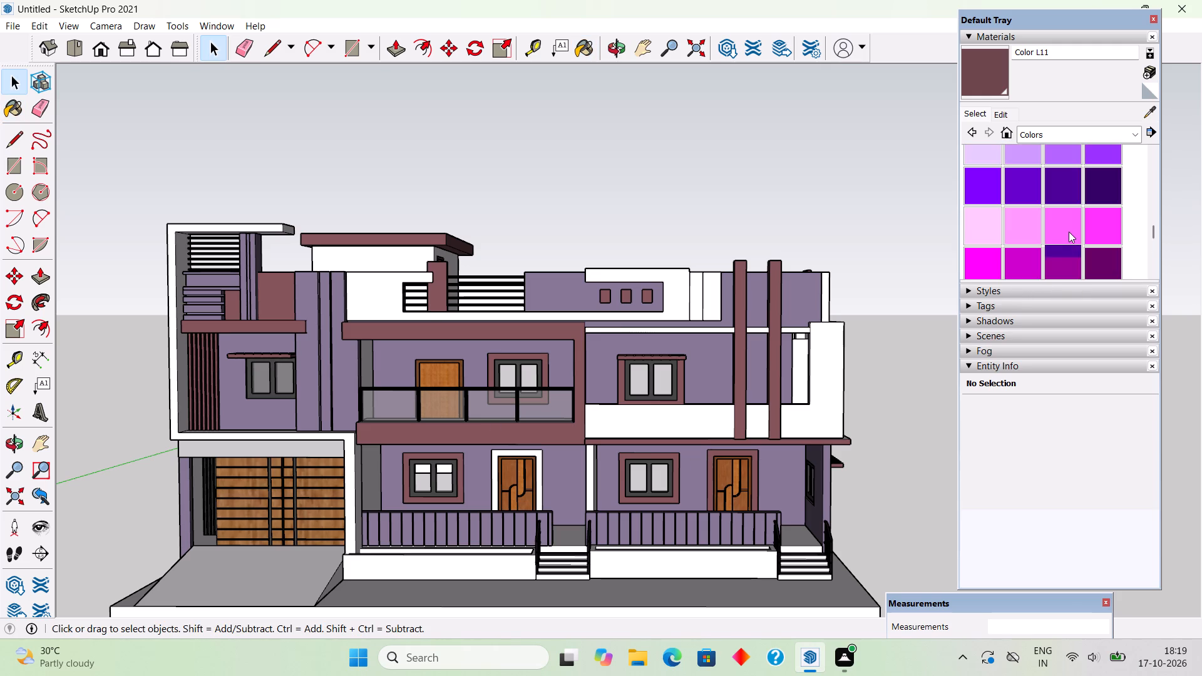
scroll(1069, 232, "up", 4)
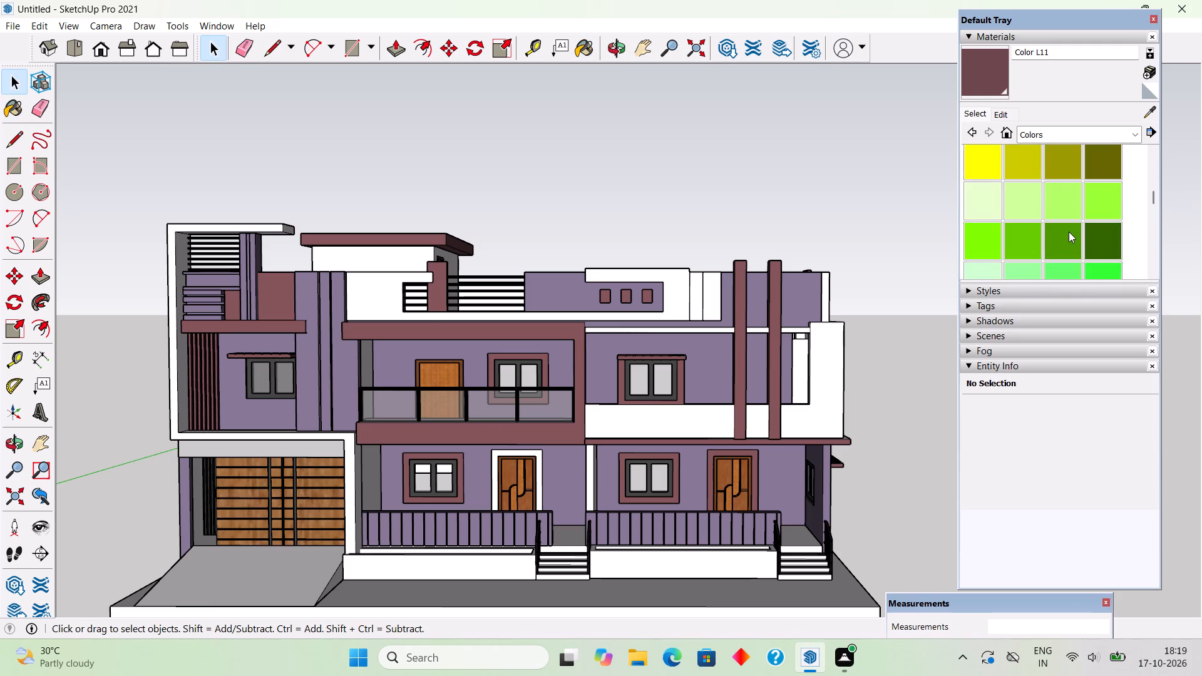
scroll(1069, 232, "up", 1)
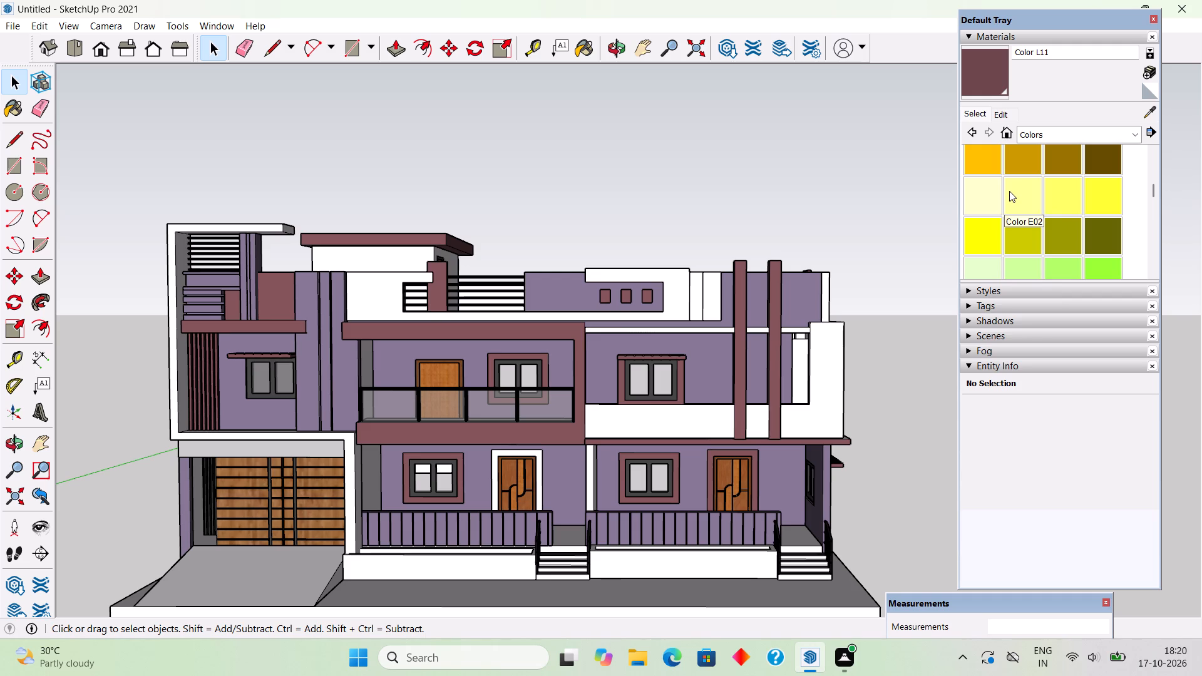
scroll(1009, 191, "up", 2)
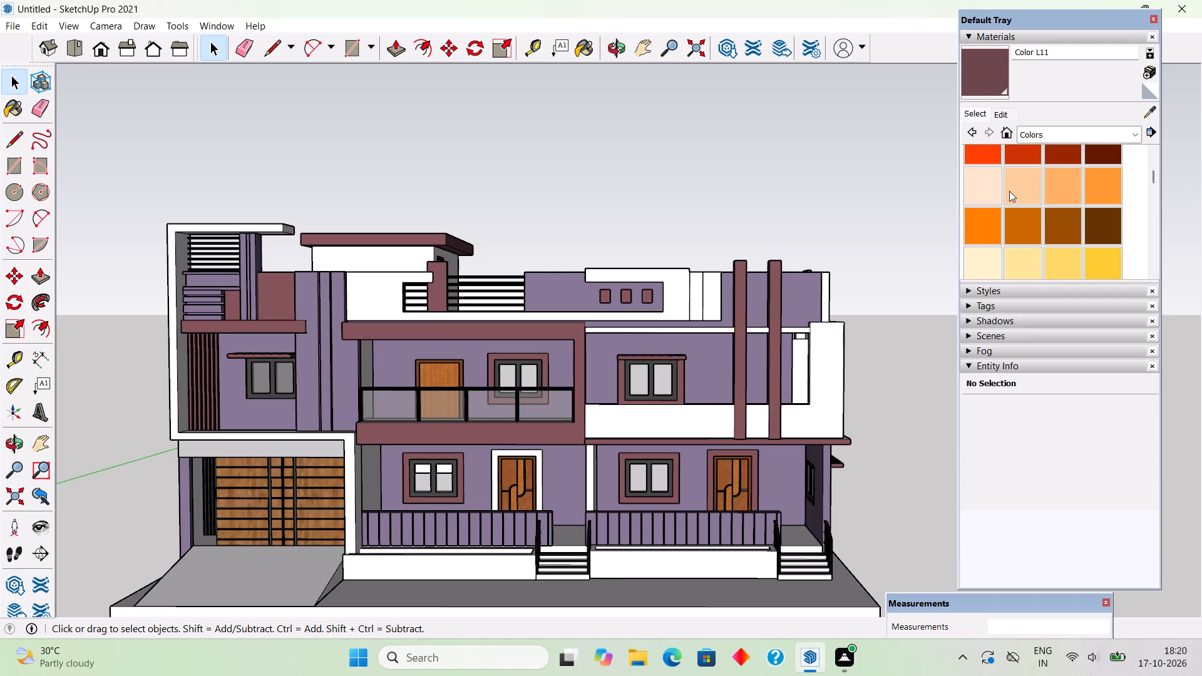
scroll(1009, 191, "up", 1)
scroll(975, 222, "down", 1)
left_click(977, 187)
scroll(811, 476, "up", 2)
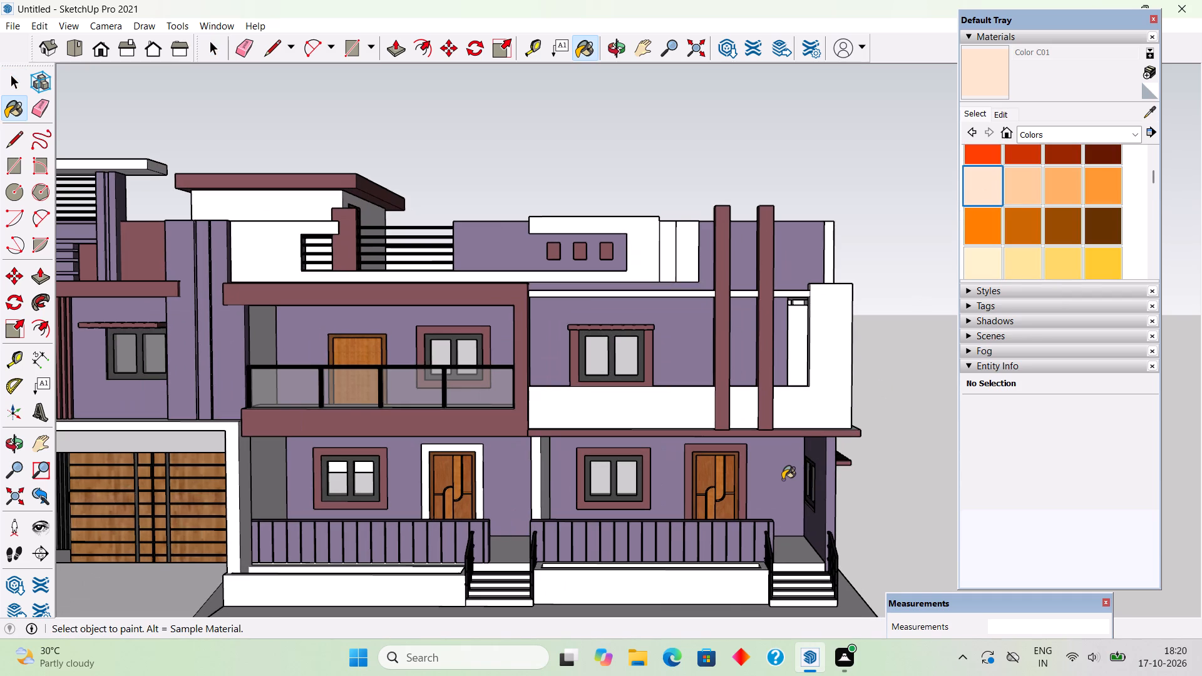
left_click(783, 479)
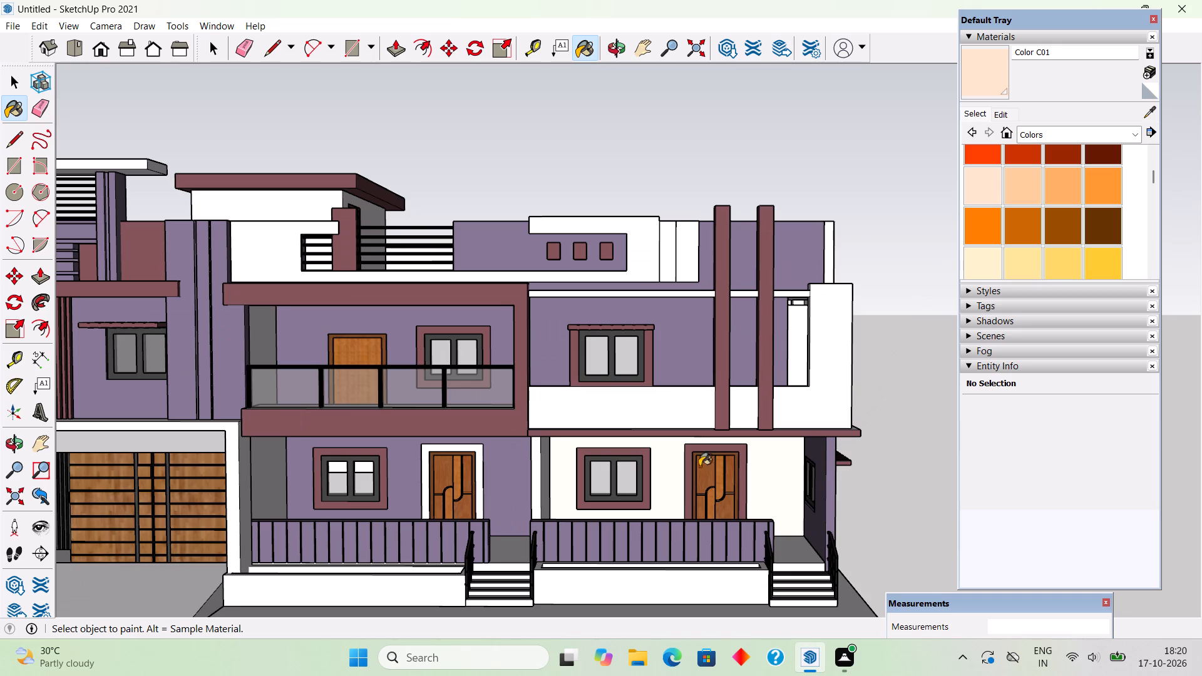
Paint the side facade's ground-floor wall, the other porch wall, the front balcony's back wall and the window wall above the garage with Color C01.
middle_click_drag(552, 448, 729, 396)
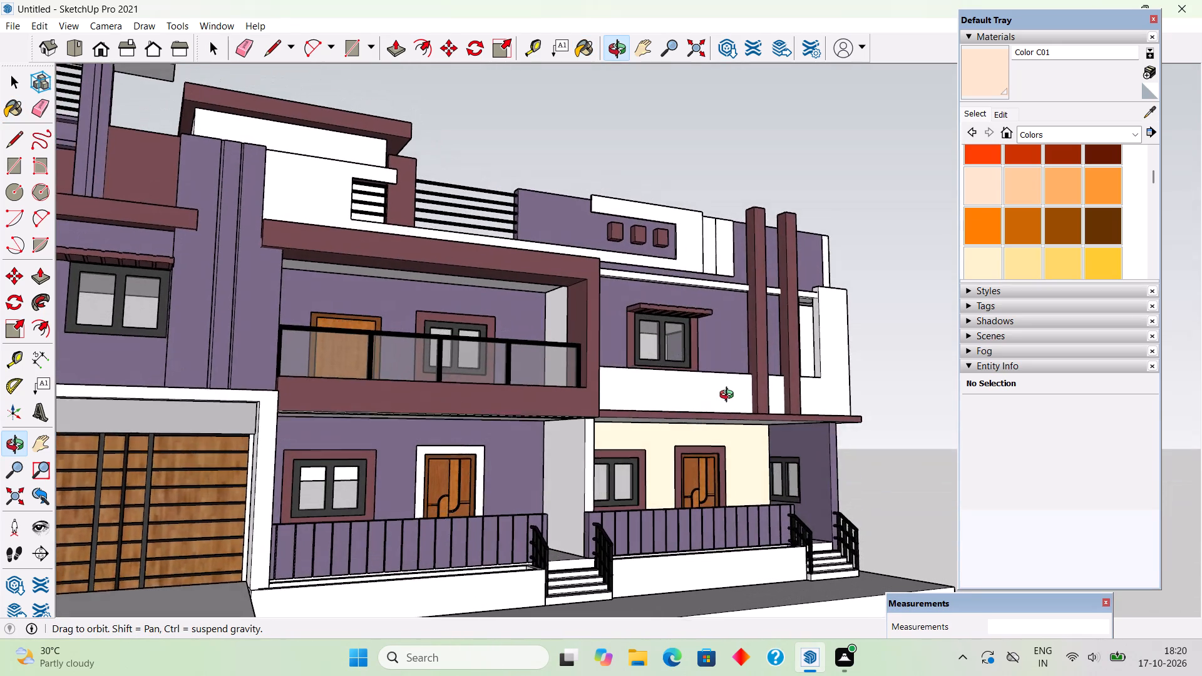
middle_click_drag(729, 396, 364, 429)
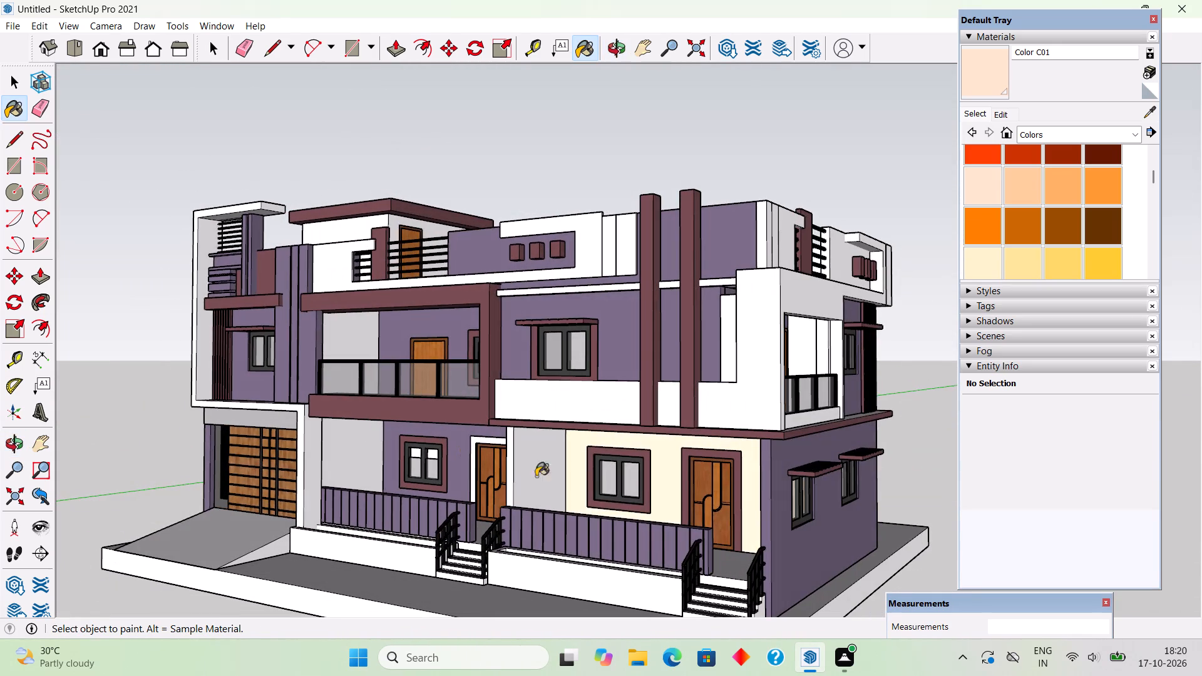
left_click(778, 555)
middle_click_drag(659, 538, 758, 535)
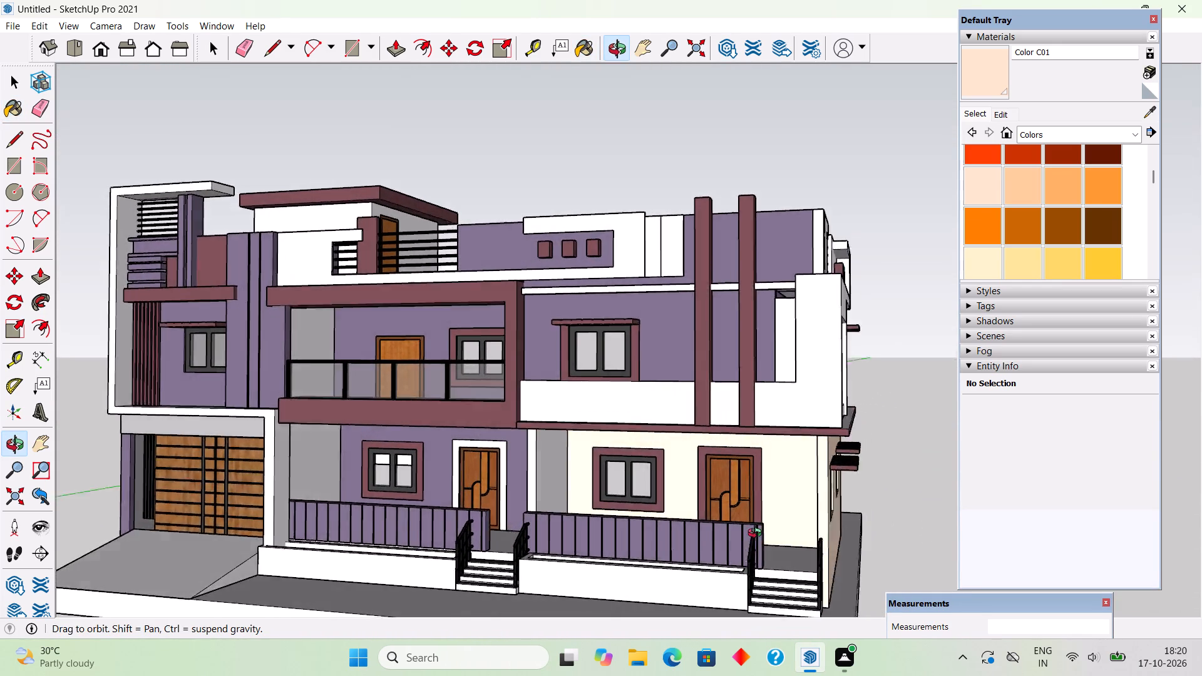
middle_click_drag(758, 535, 870, 538)
left_click(525, 497)
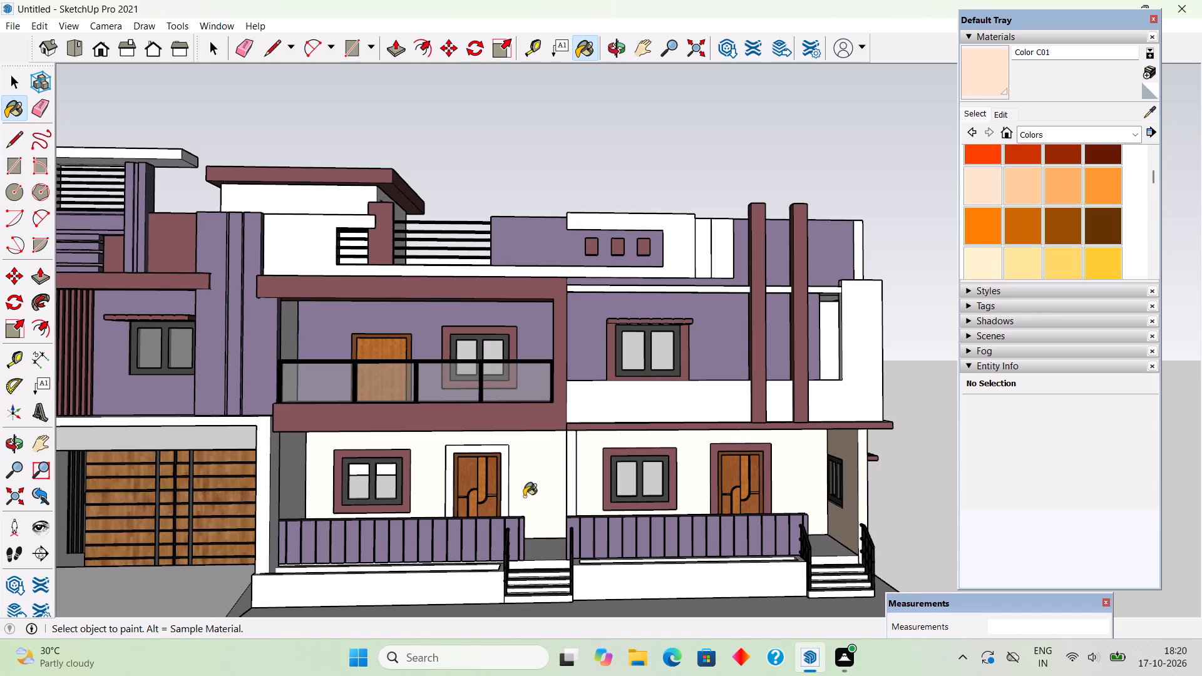
left_click(418, 330)
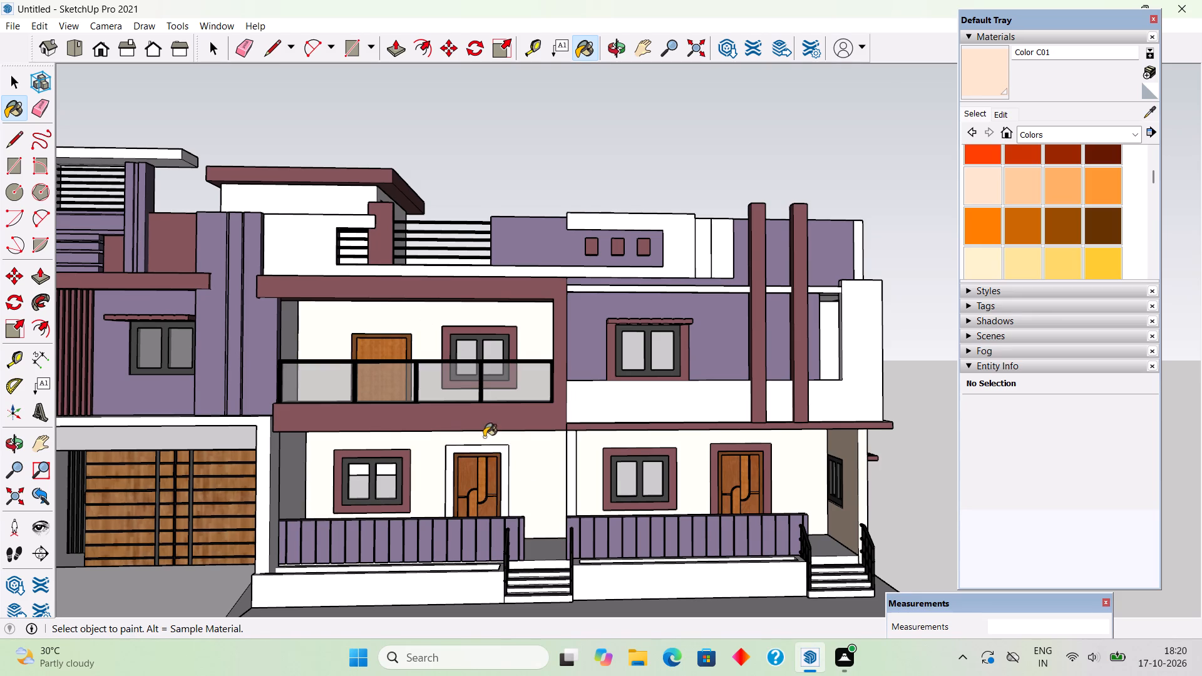
middle_click_drag(477, 484, 475, 497)
left_click(158, 386)
Paint the side facade's balcony back wall and upper-floor window wall with Color C01.
scroll(158, 386, "down", 5)
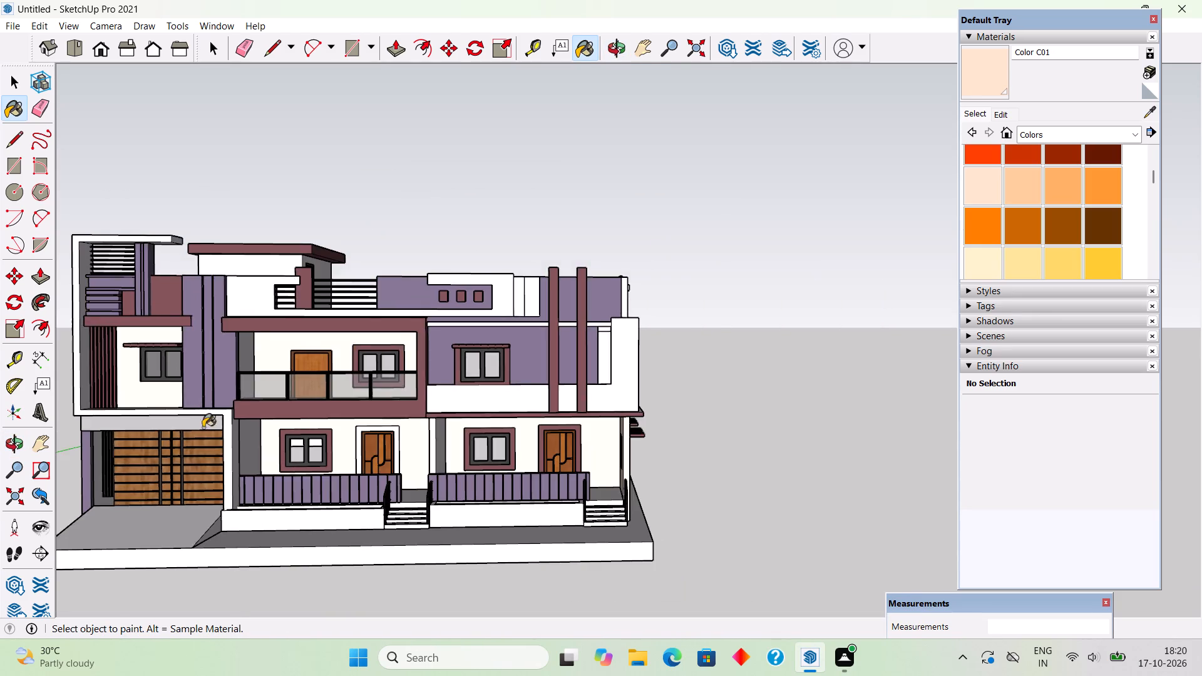
middle_click_drag(220, 439, 279, 451)
scroll(279, 451, "down", 2)
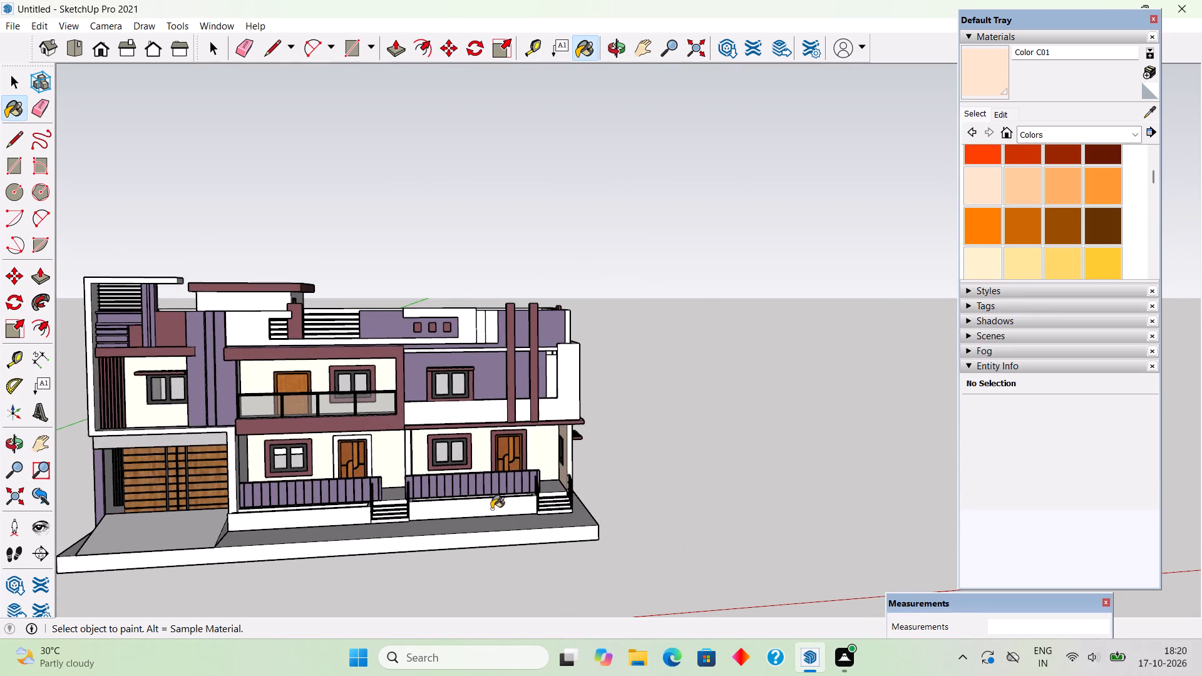
middle_click_drag(490, 509, 289, 466)
scroll(319, 447, "down", 1)
middle_click_drag(602, 438, 428, 438)
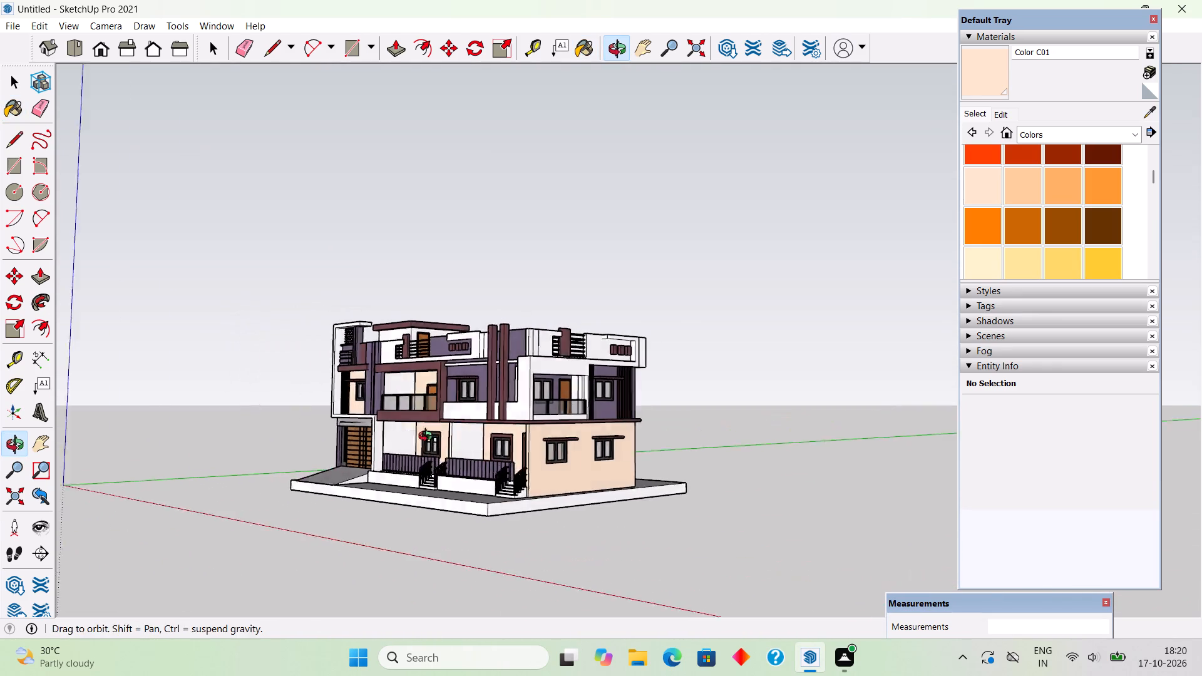
middle_click_drag(428, 438, 379, 436)
scroll(676, 391, "up", 5)
scroll(570, 434, "up", 3)
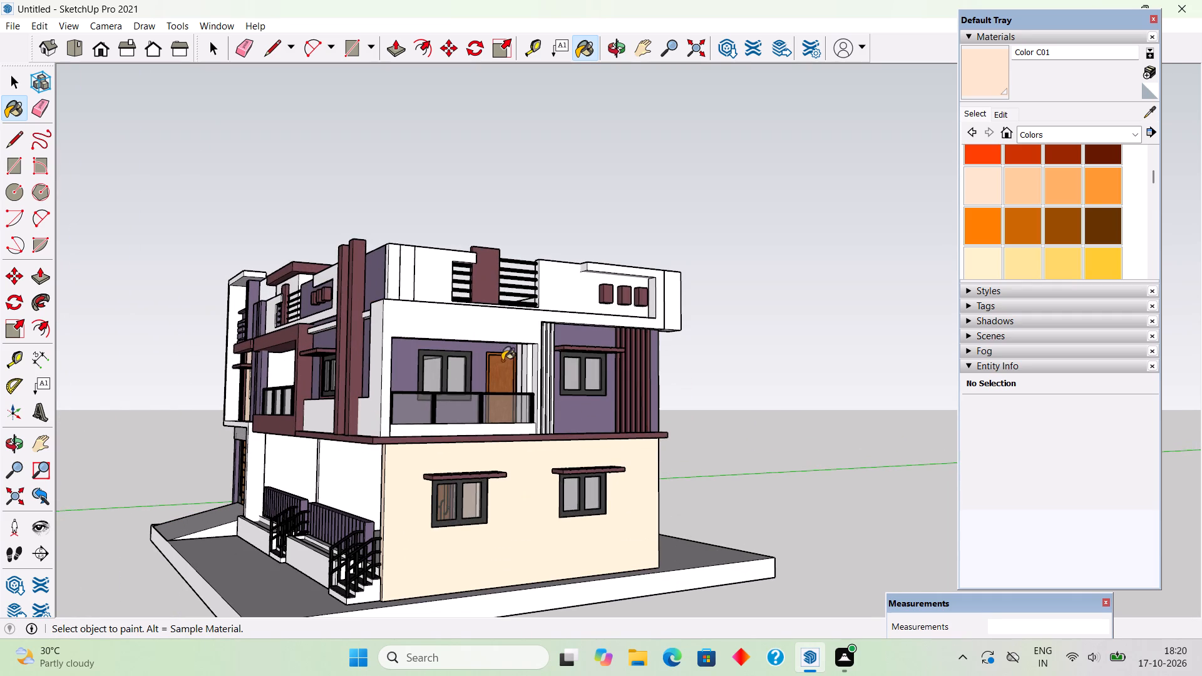
left_click(480, 372)
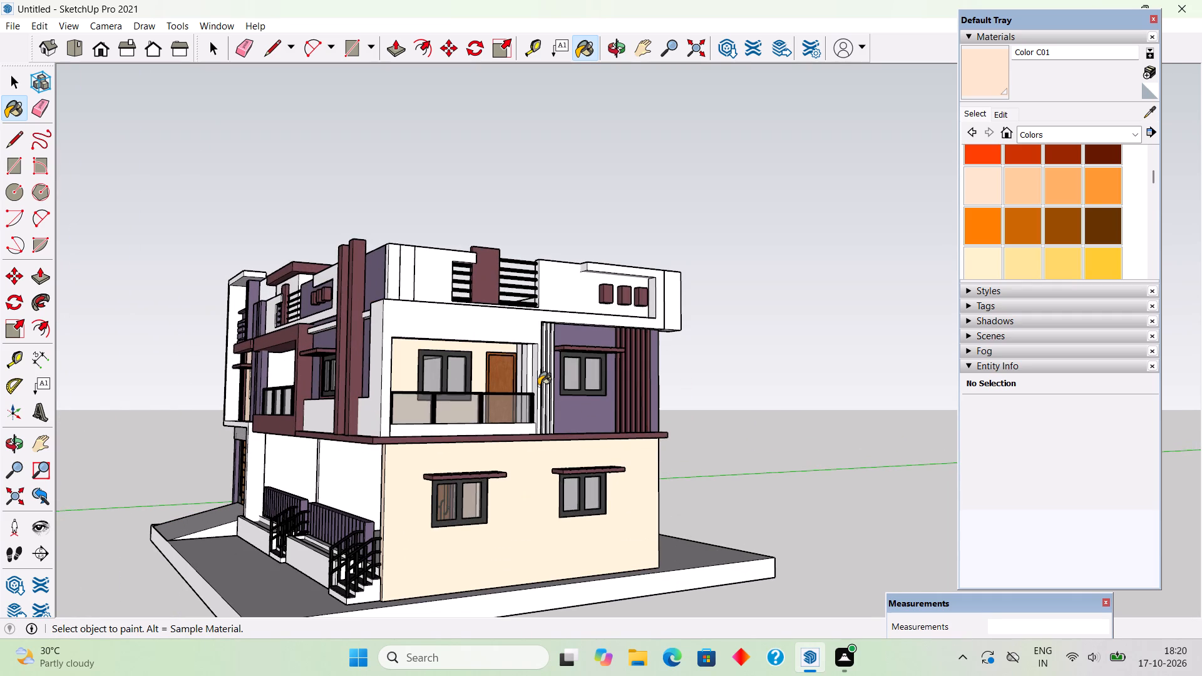
left_click(581, 419)
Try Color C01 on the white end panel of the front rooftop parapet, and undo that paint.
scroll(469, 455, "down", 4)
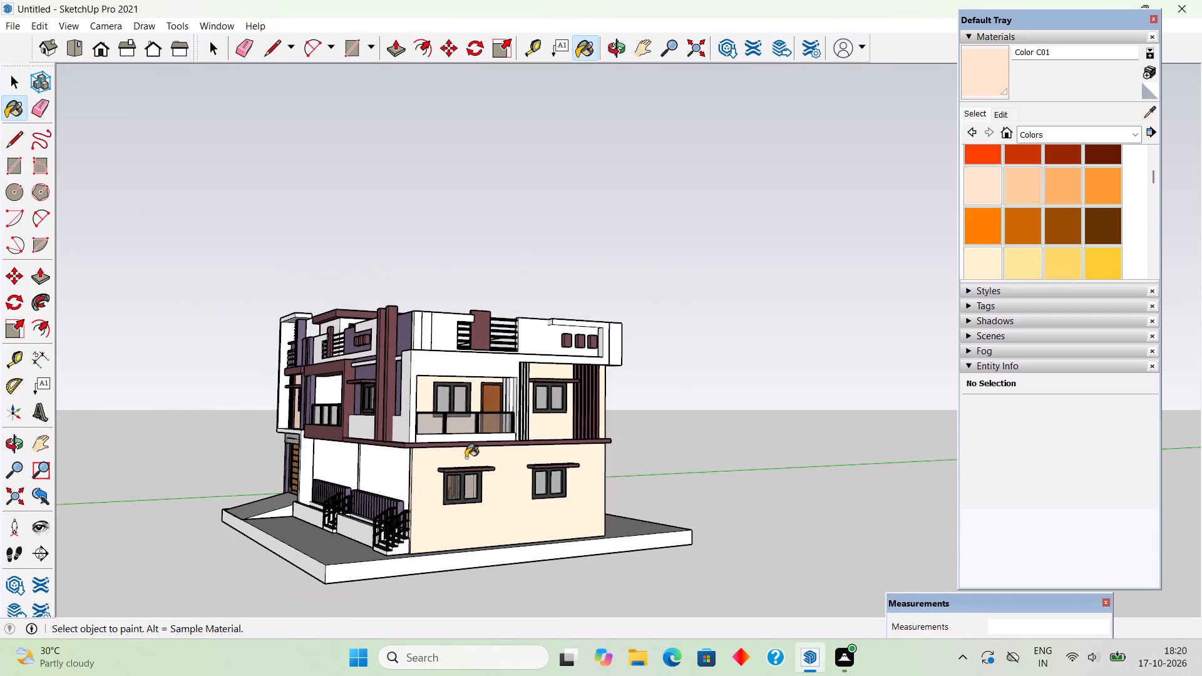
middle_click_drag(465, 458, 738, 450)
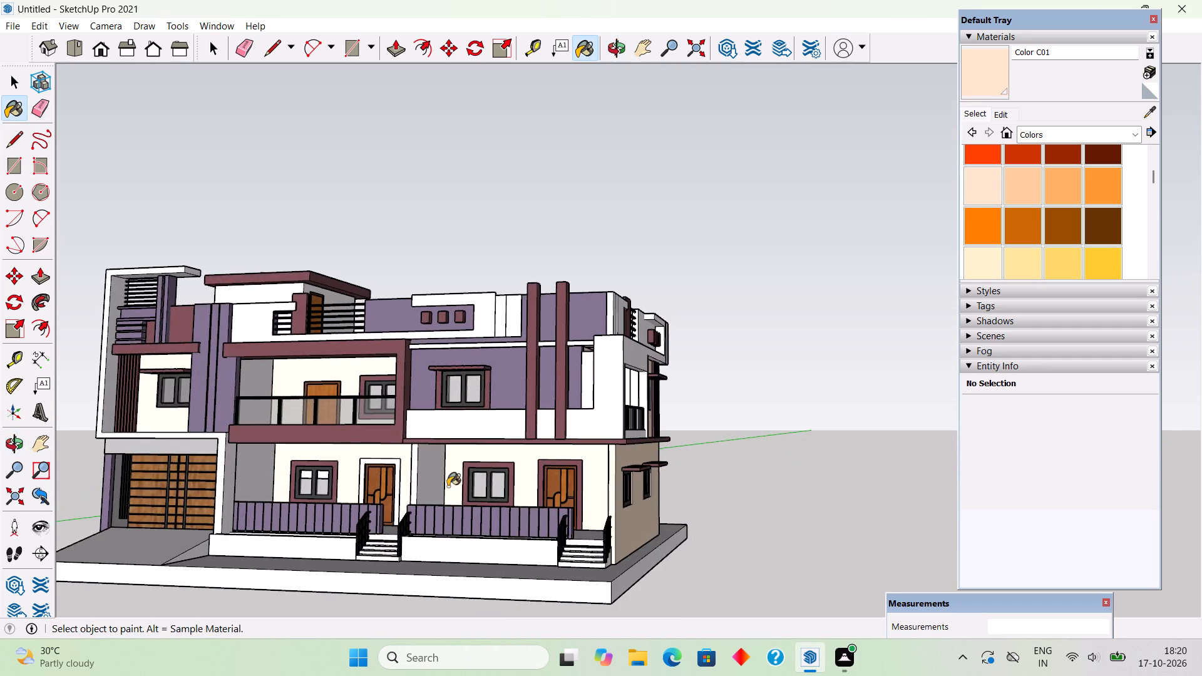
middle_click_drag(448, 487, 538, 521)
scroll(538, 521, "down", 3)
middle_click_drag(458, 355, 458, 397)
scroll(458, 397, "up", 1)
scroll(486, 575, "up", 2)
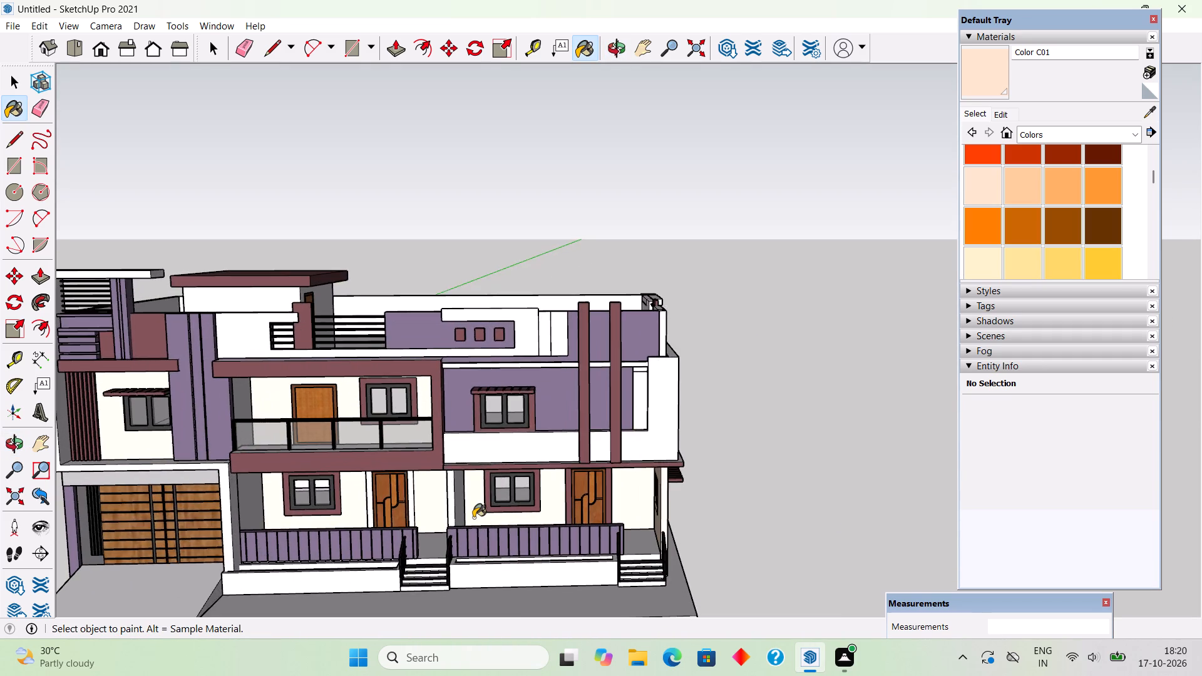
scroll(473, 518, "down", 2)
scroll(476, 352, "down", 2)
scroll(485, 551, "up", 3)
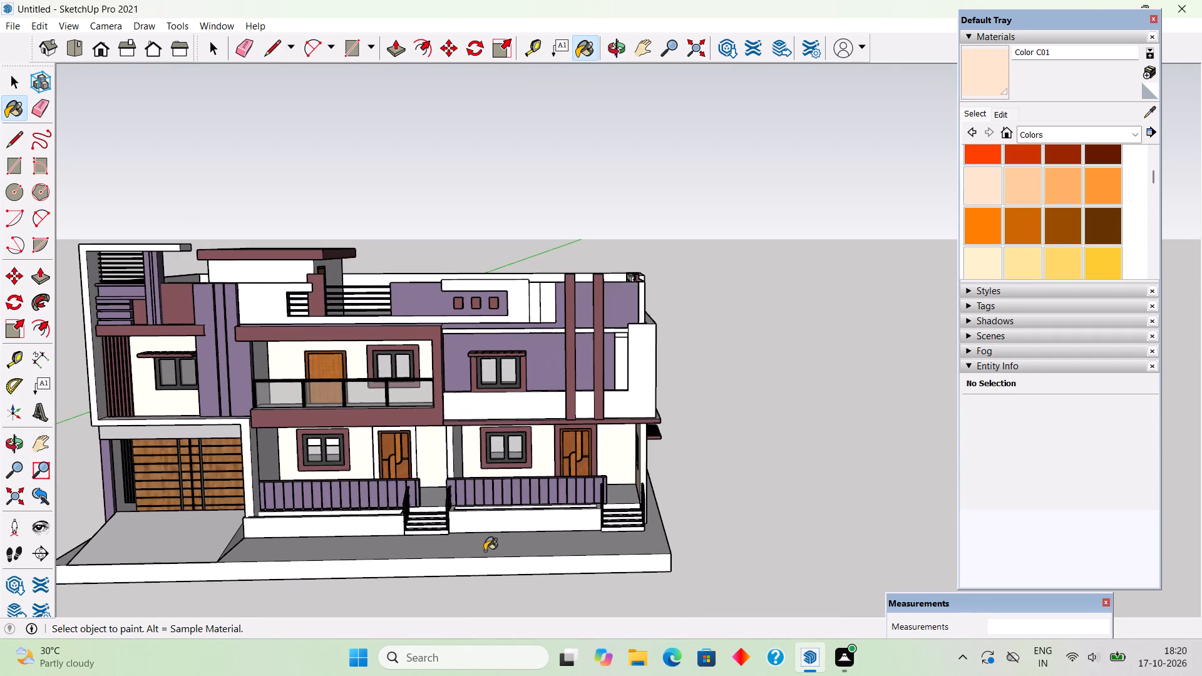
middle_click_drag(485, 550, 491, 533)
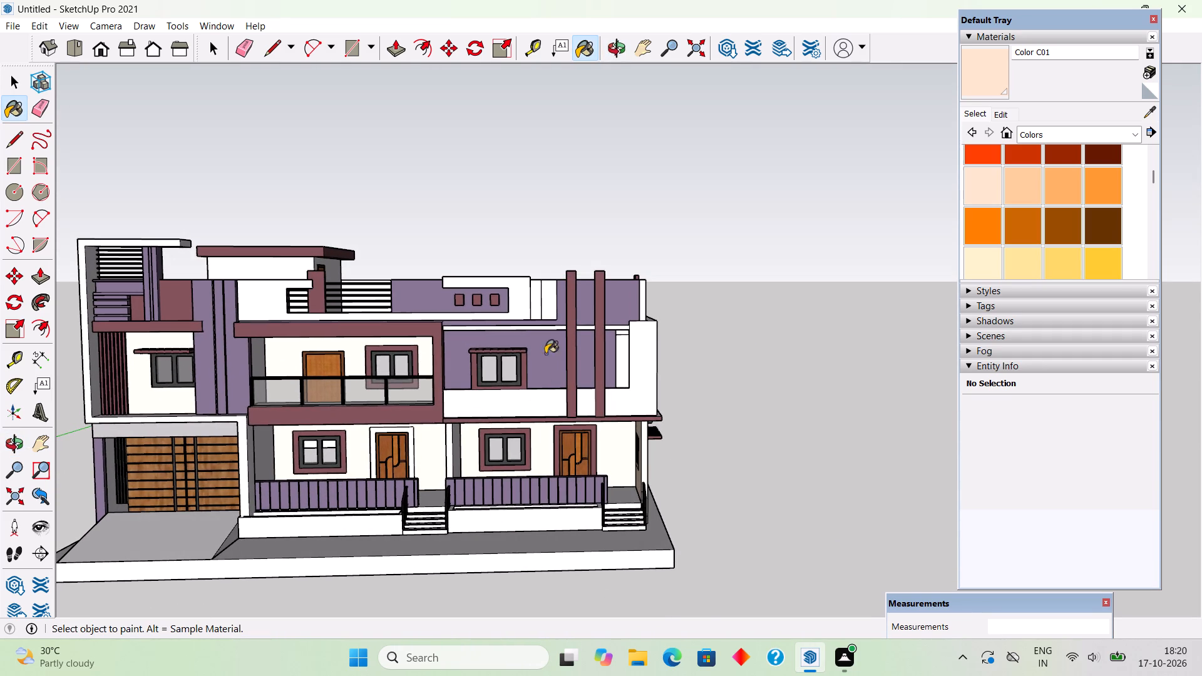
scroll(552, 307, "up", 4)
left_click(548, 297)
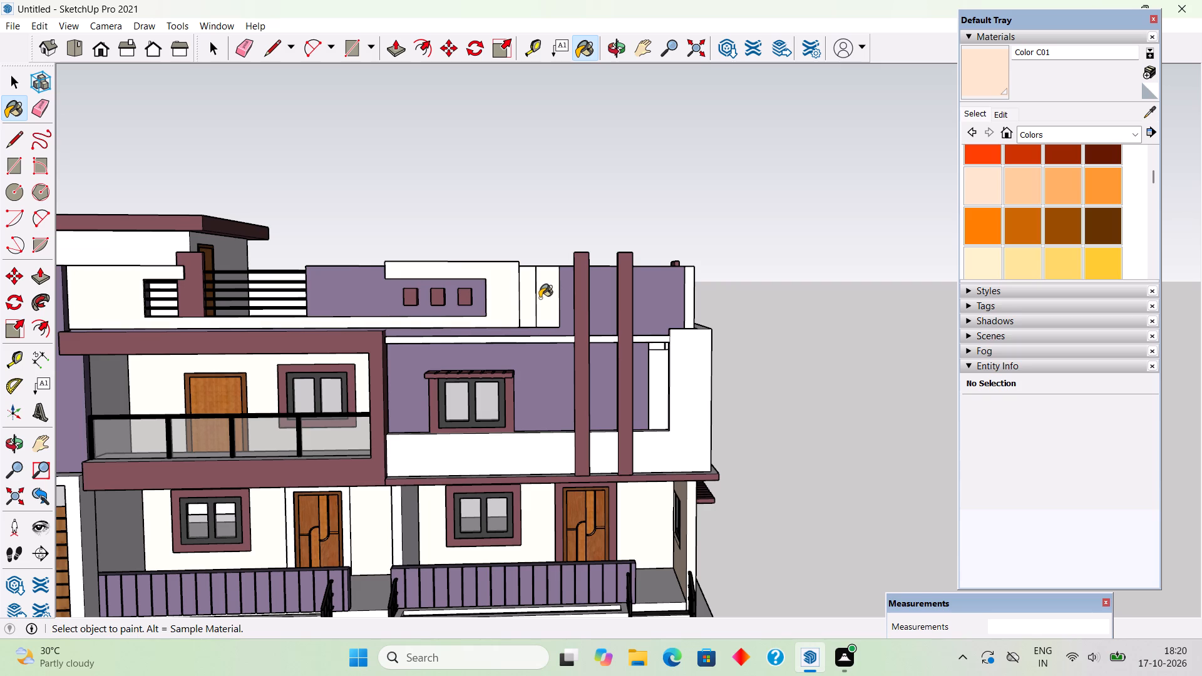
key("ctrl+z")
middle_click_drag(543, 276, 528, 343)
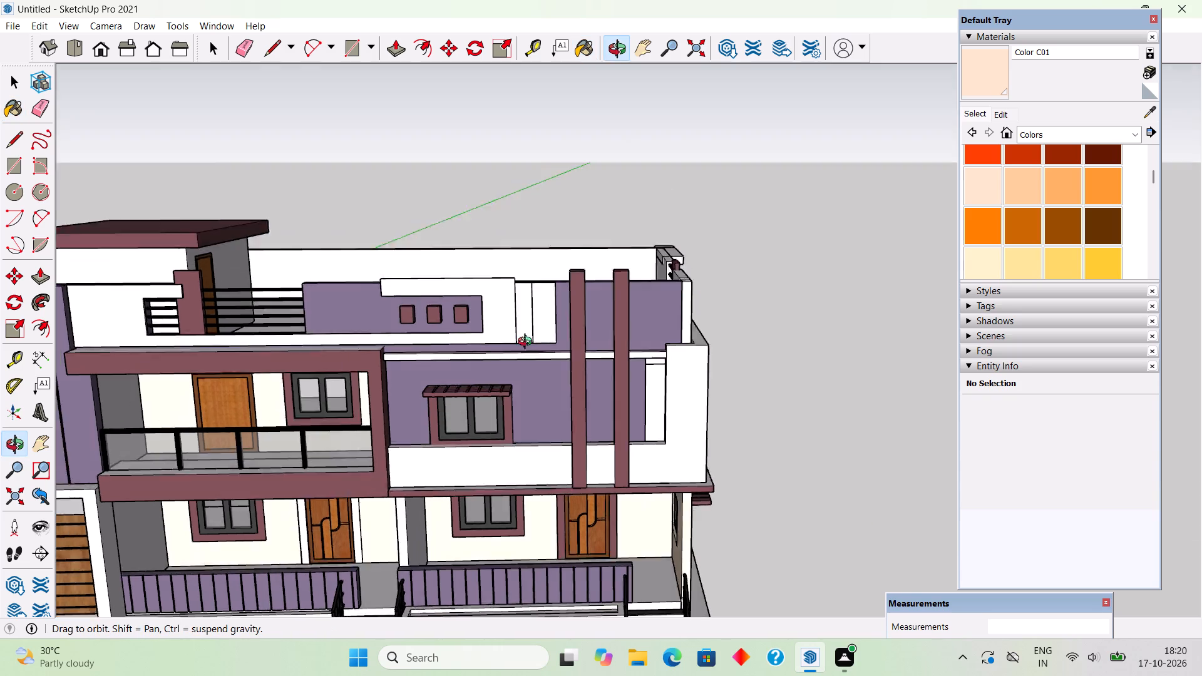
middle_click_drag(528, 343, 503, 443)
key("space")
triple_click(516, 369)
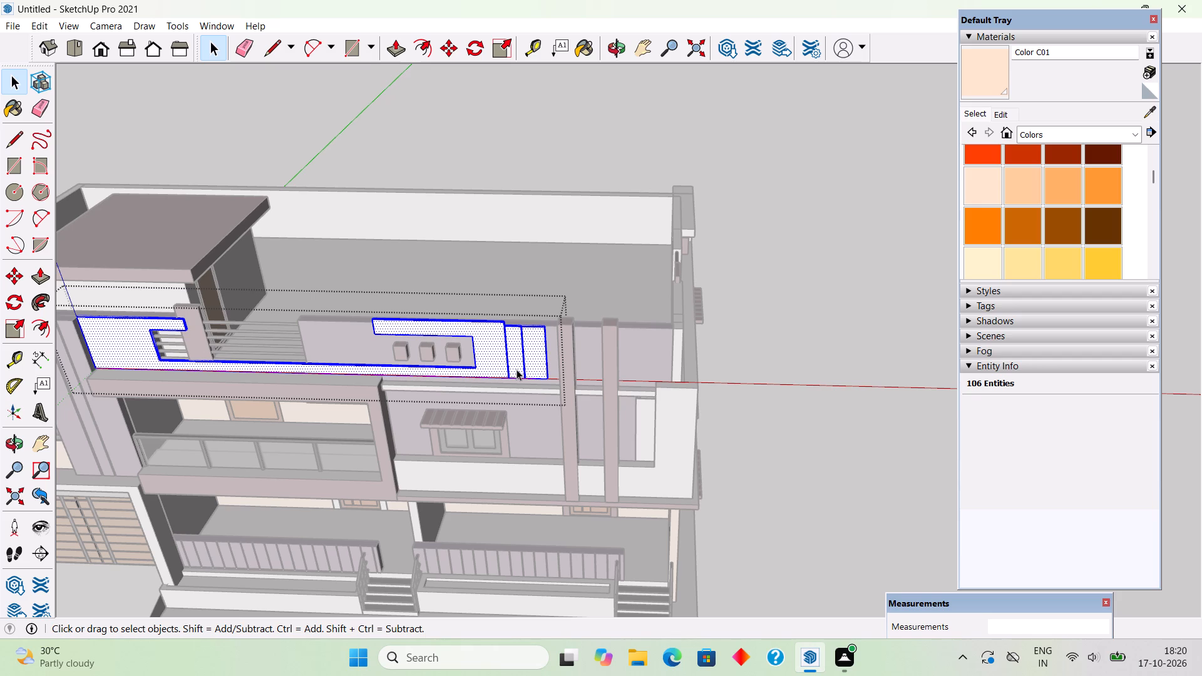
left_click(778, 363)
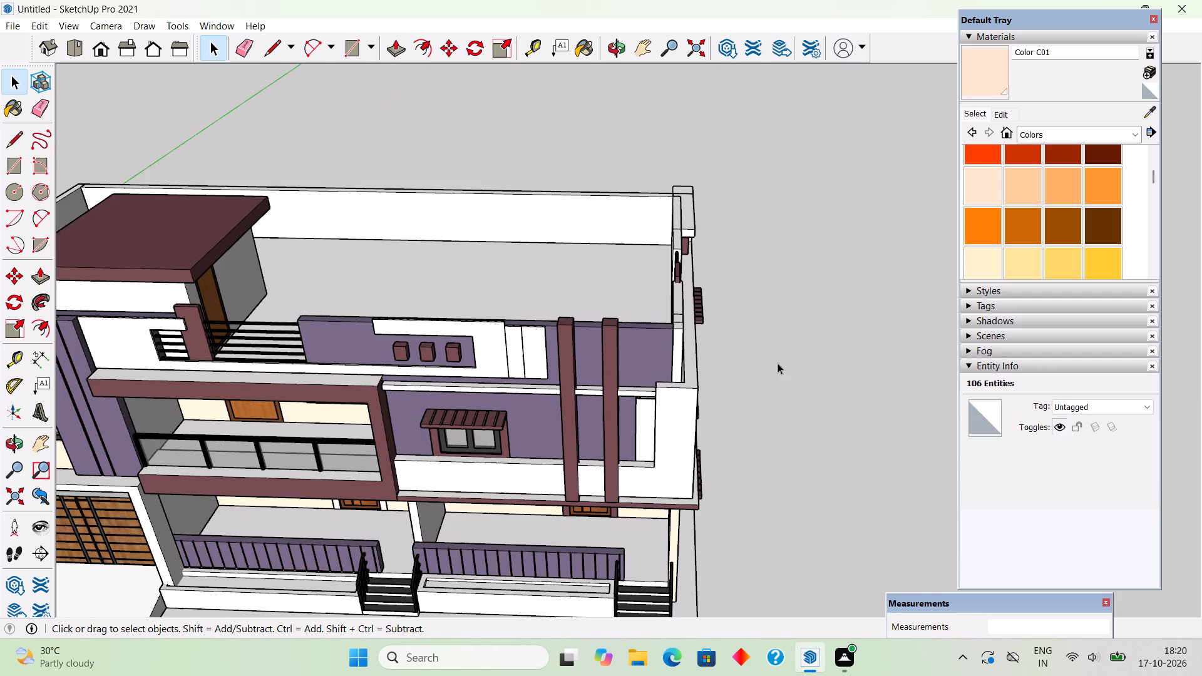
Paint the purple front rooftop parapet wall behind the tall vertical fins with Color C01.
left_click(992, 73)
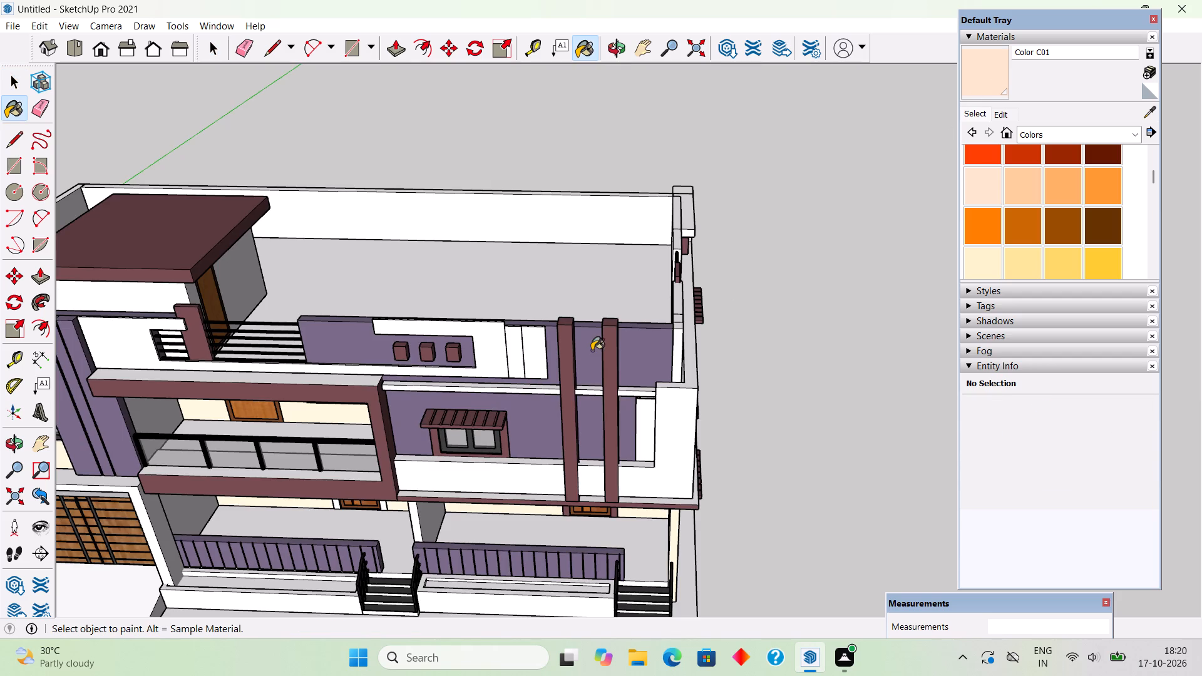
left_click(592, 351)
middle_click_drag(607, 456, 645, 297)
scroll(645, 297, "down", 8)
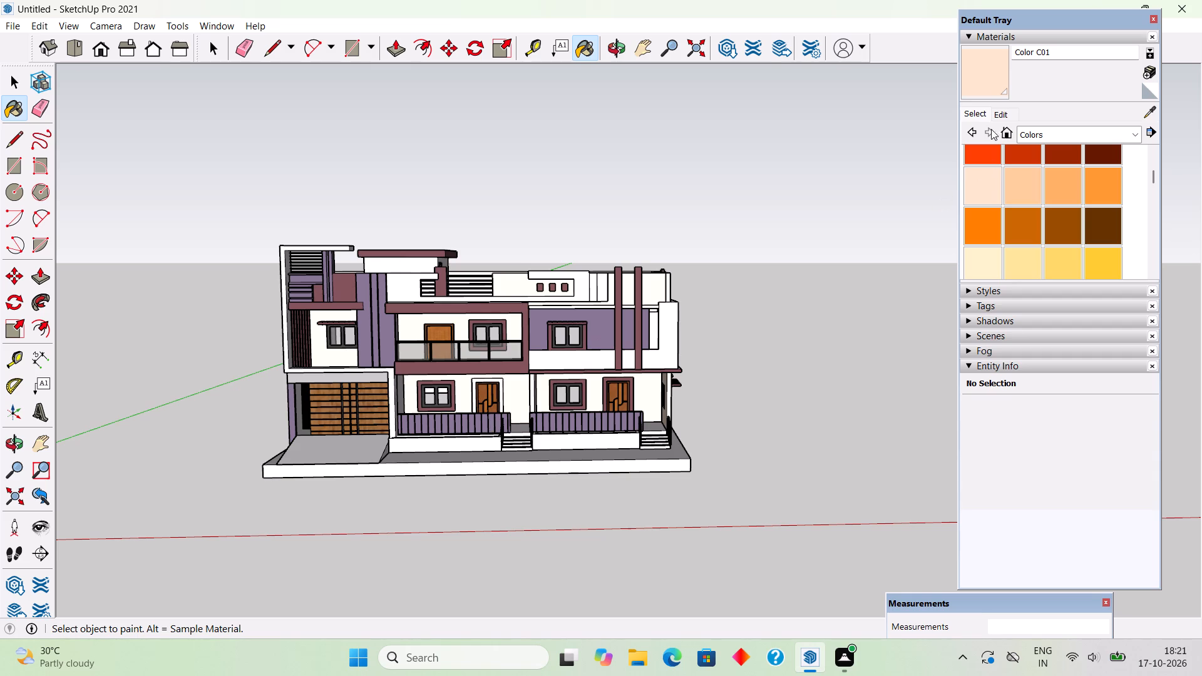
Edit Color C01 to darken its brightness from pale cream to a muted beige.
left_click(1004, 112)
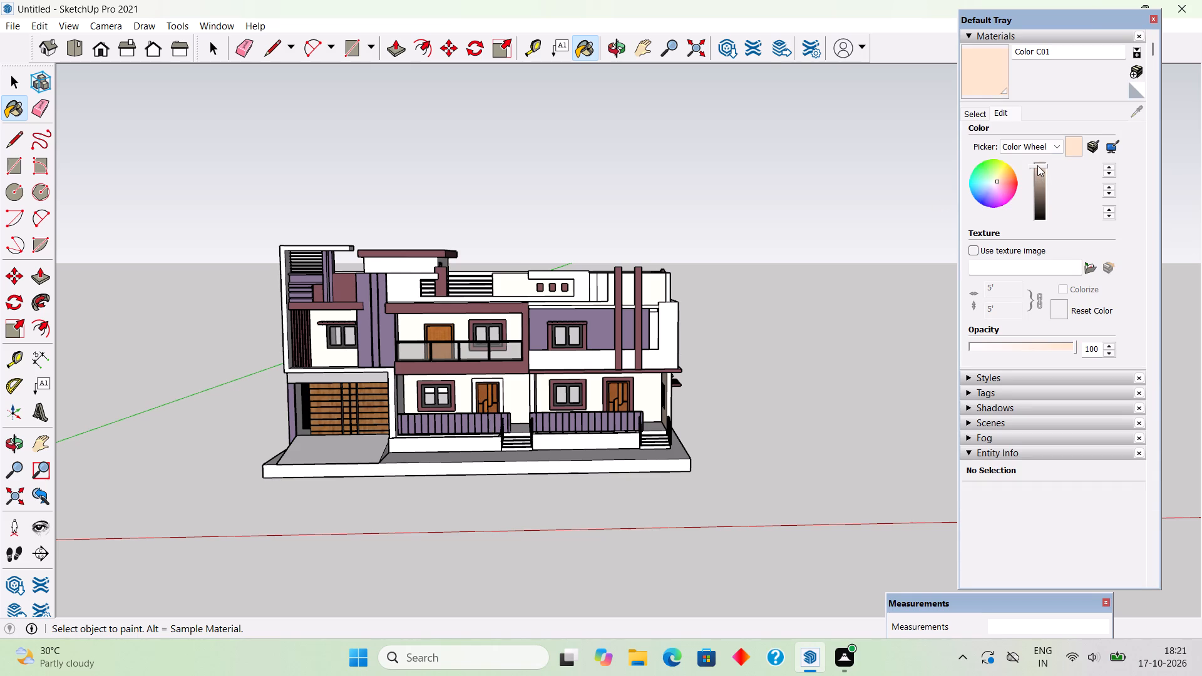
left_click_drag(1037, 165, 1042, 176)
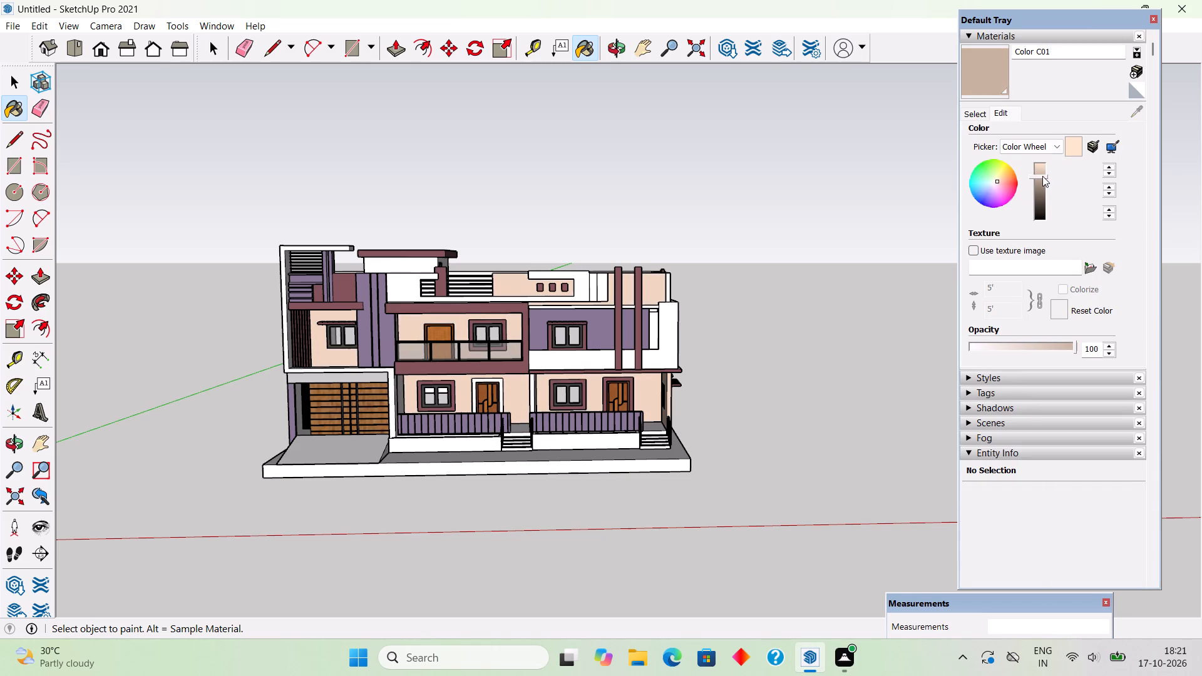
left_click_drag(1042, 176, 1045, 179)
scroll(625, 349, "up", 3)
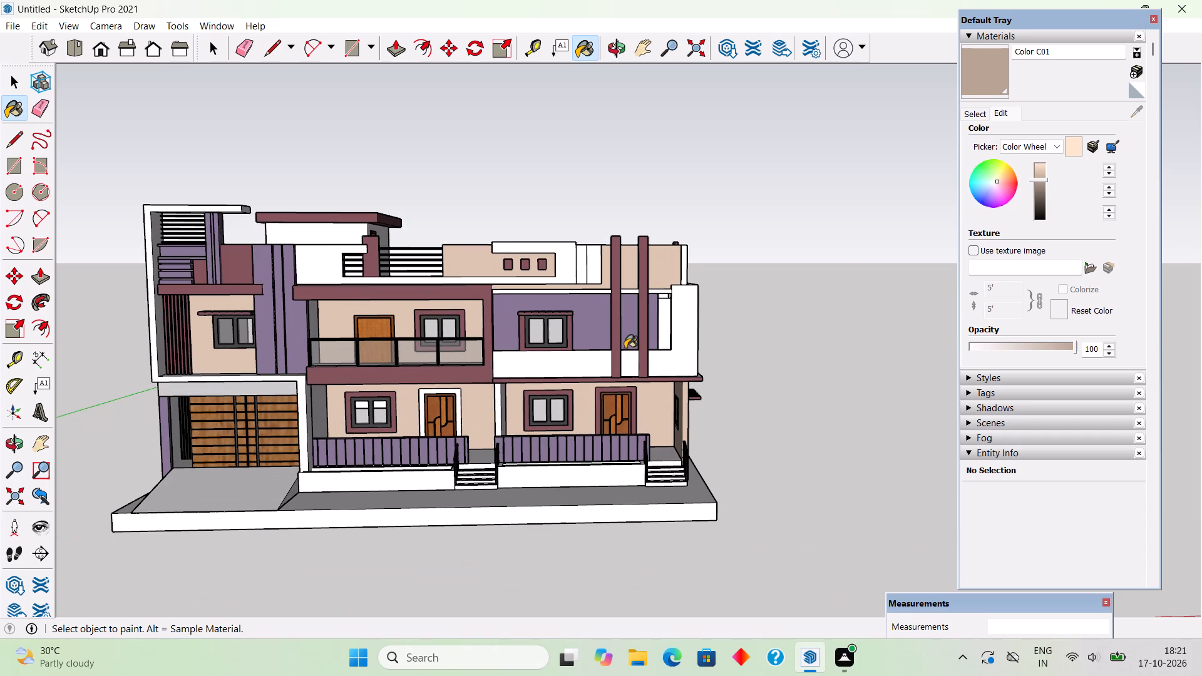
scroll(625, 349, "up", 2)
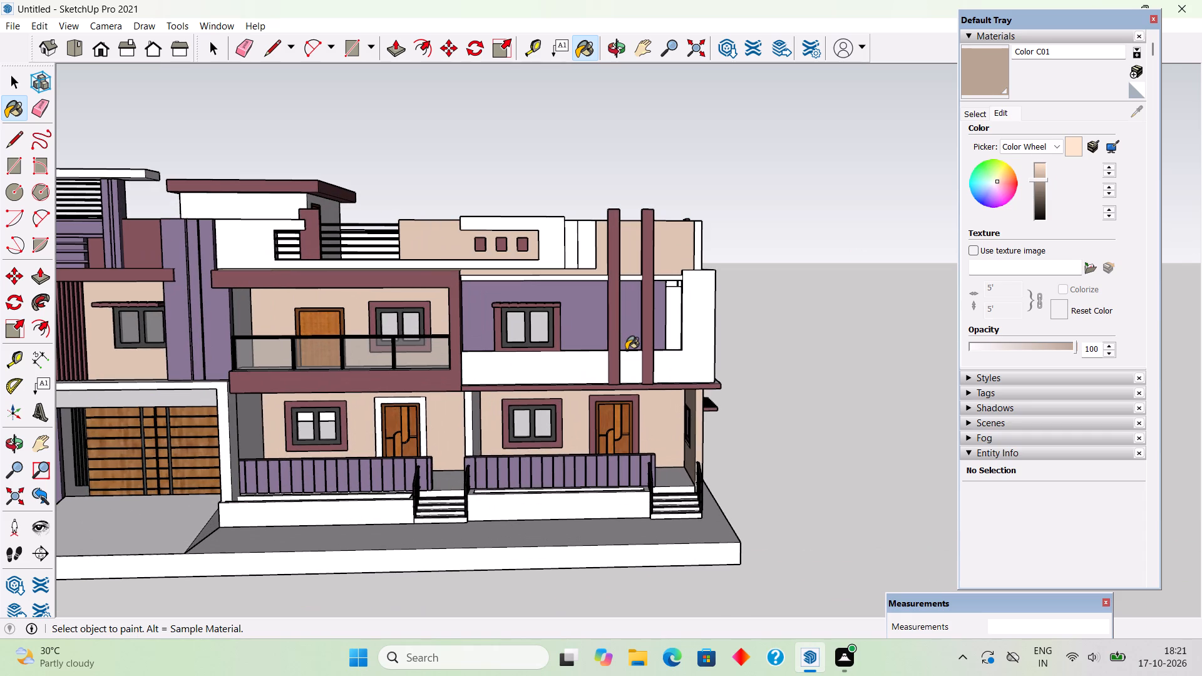
scroll(711, 300, "down", 3)
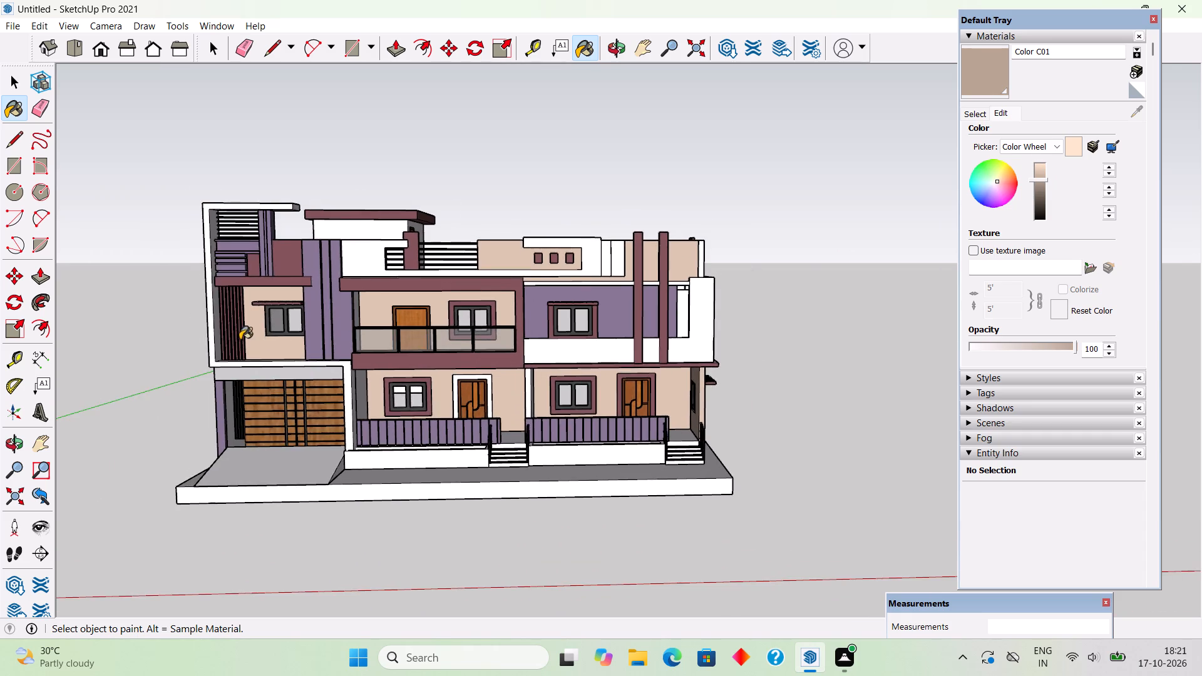
scroll(240, 340, "up", 3)
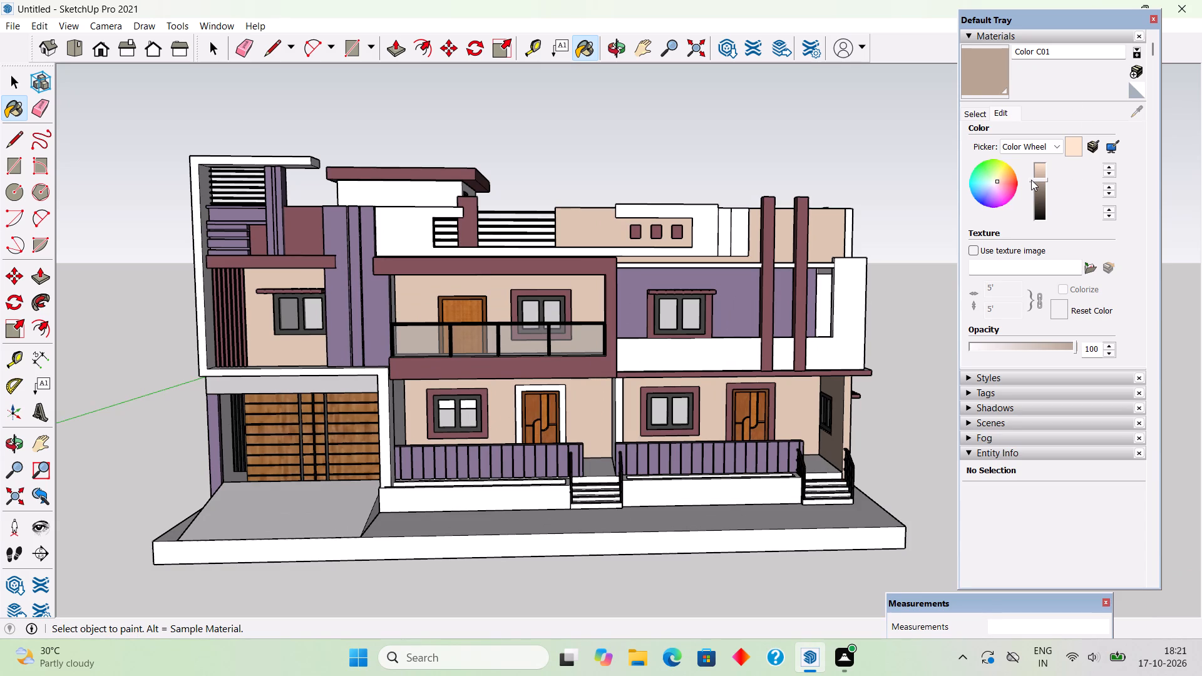
left_click(1033, 180)
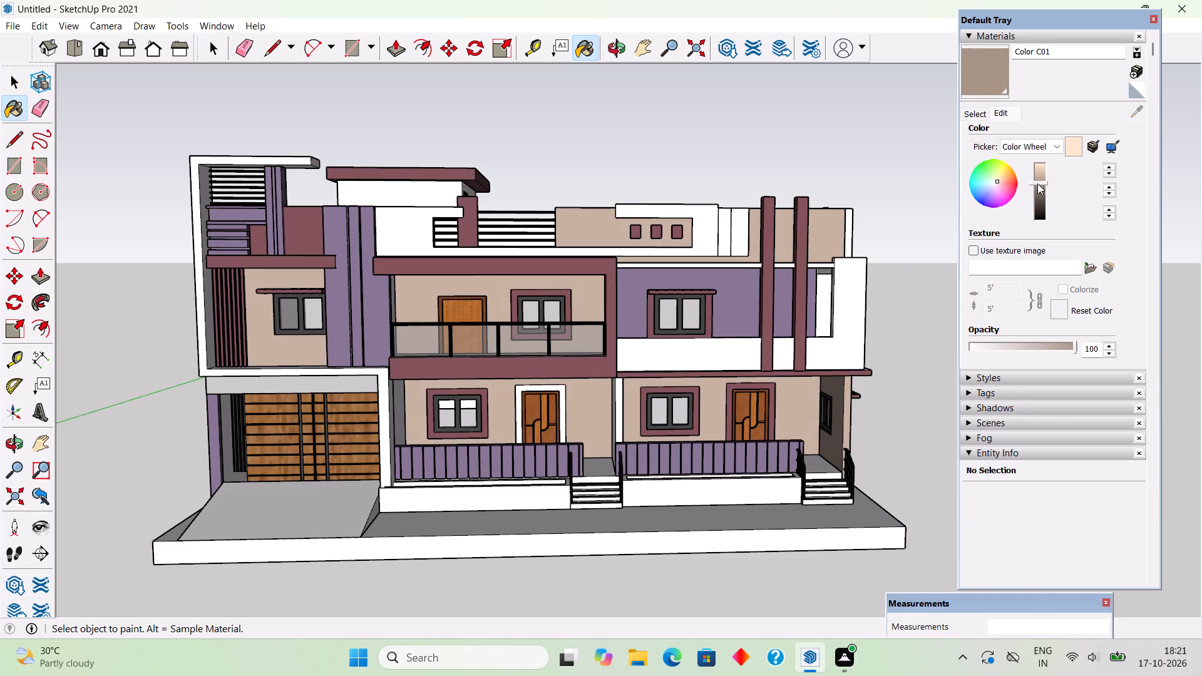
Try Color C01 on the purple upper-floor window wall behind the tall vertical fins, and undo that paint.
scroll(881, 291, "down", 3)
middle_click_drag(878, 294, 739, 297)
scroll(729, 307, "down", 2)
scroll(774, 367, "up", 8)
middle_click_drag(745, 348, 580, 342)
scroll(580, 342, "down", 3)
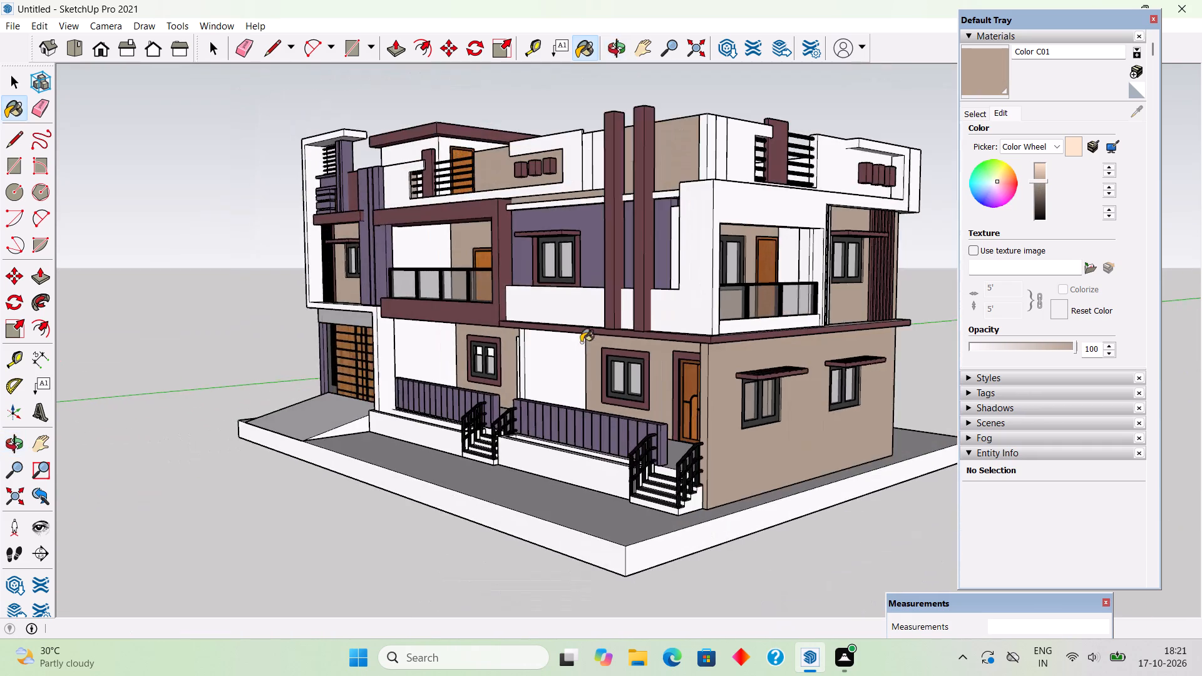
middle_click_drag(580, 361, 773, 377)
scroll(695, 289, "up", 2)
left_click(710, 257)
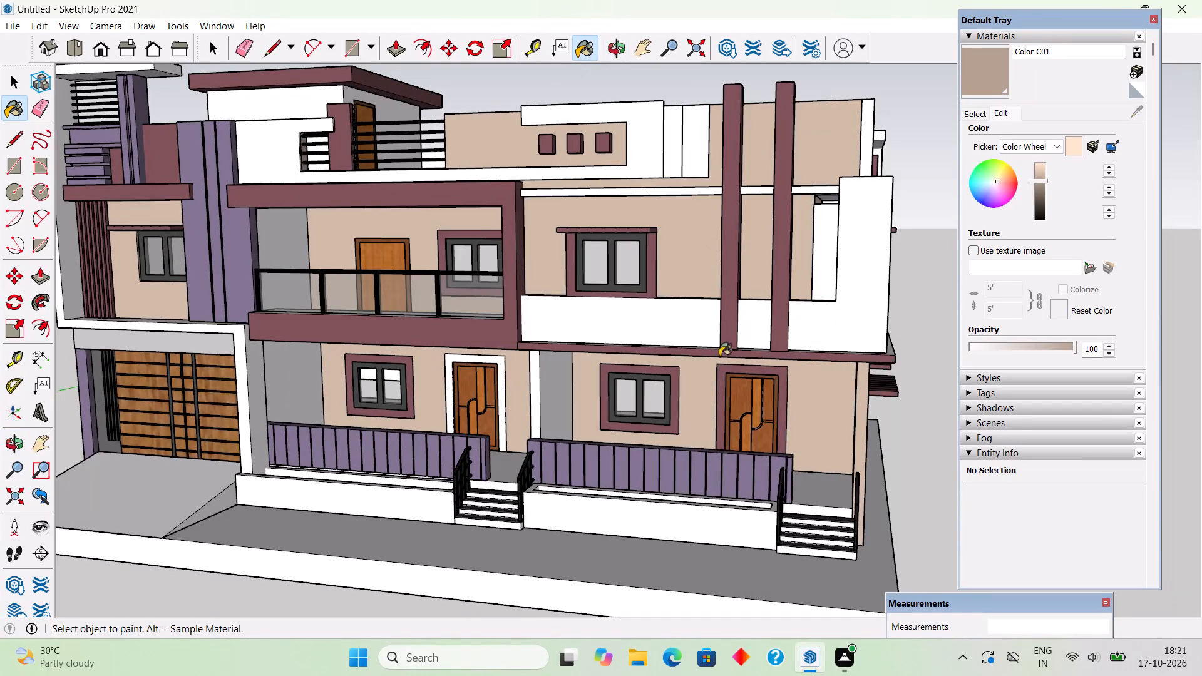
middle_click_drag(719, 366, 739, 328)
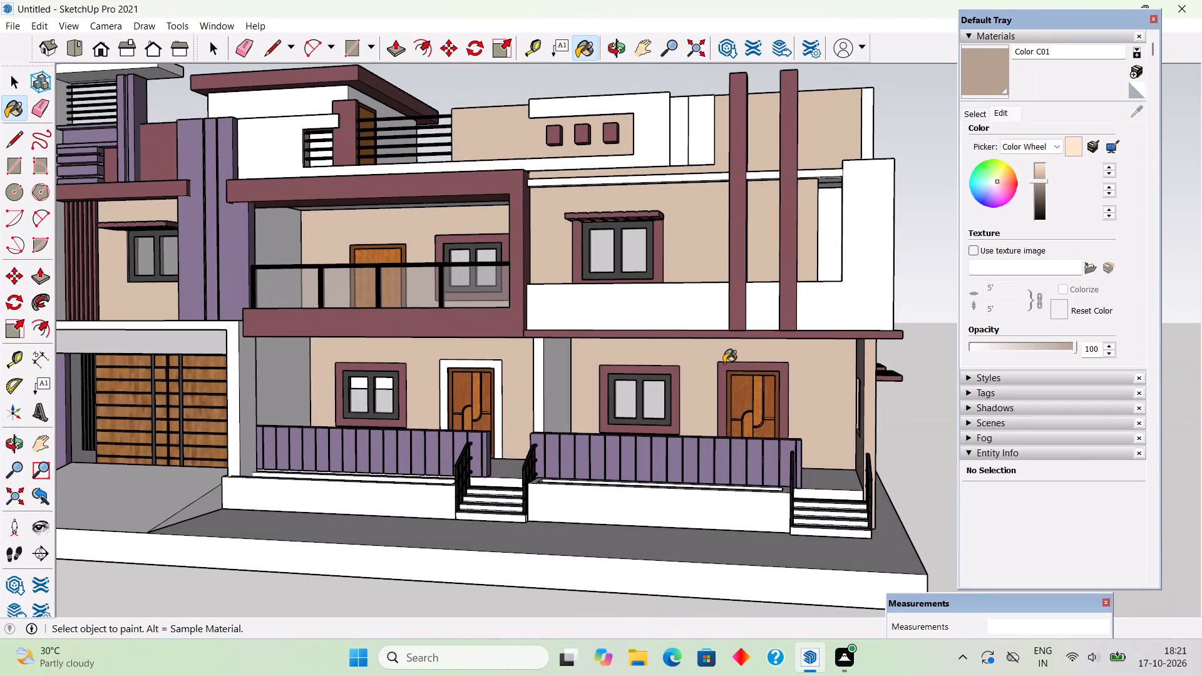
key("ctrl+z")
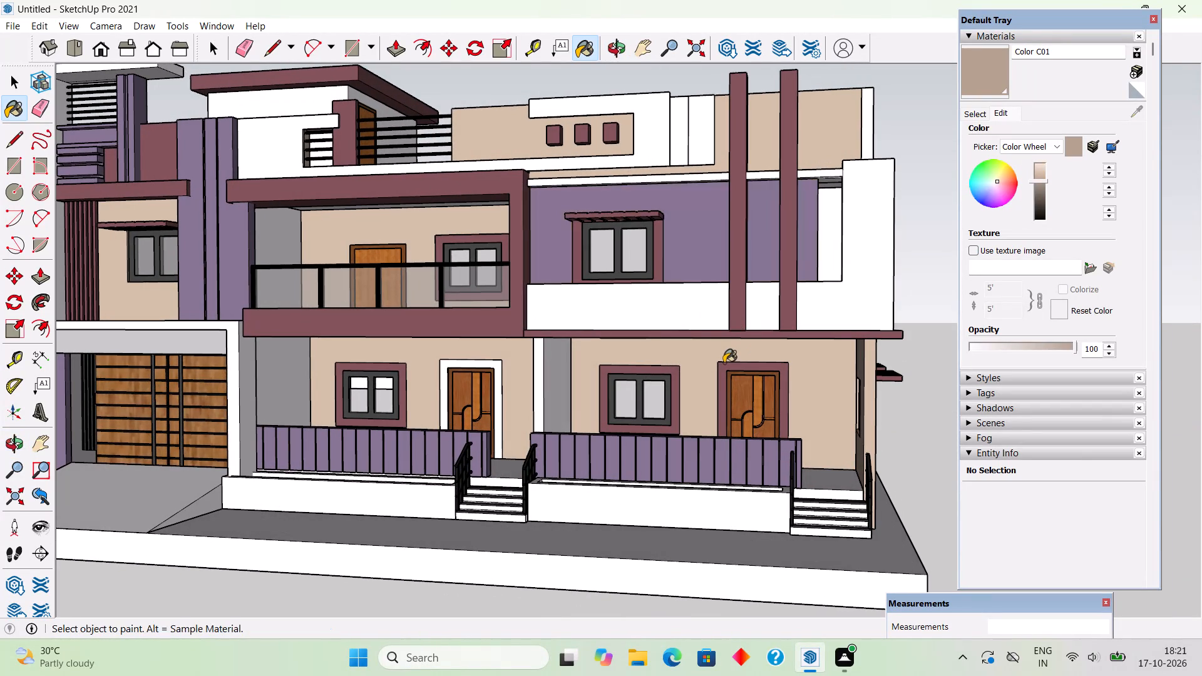
Paint the narrow white wall strip between the purple upper-floor wall and the white corner frame with Color C01.
left_click(835, 249)
middle_click_drag(849, 352, 927, 351)
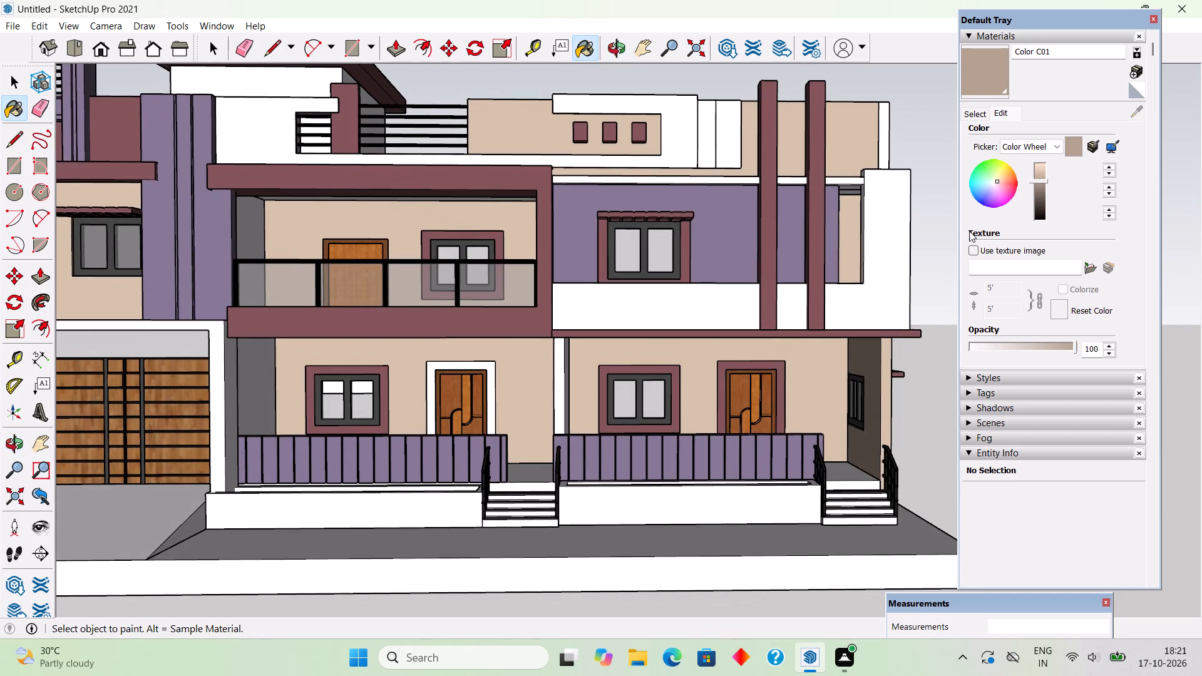
Darken Color C01's brightness slightly further.
left_click(1036, 178)
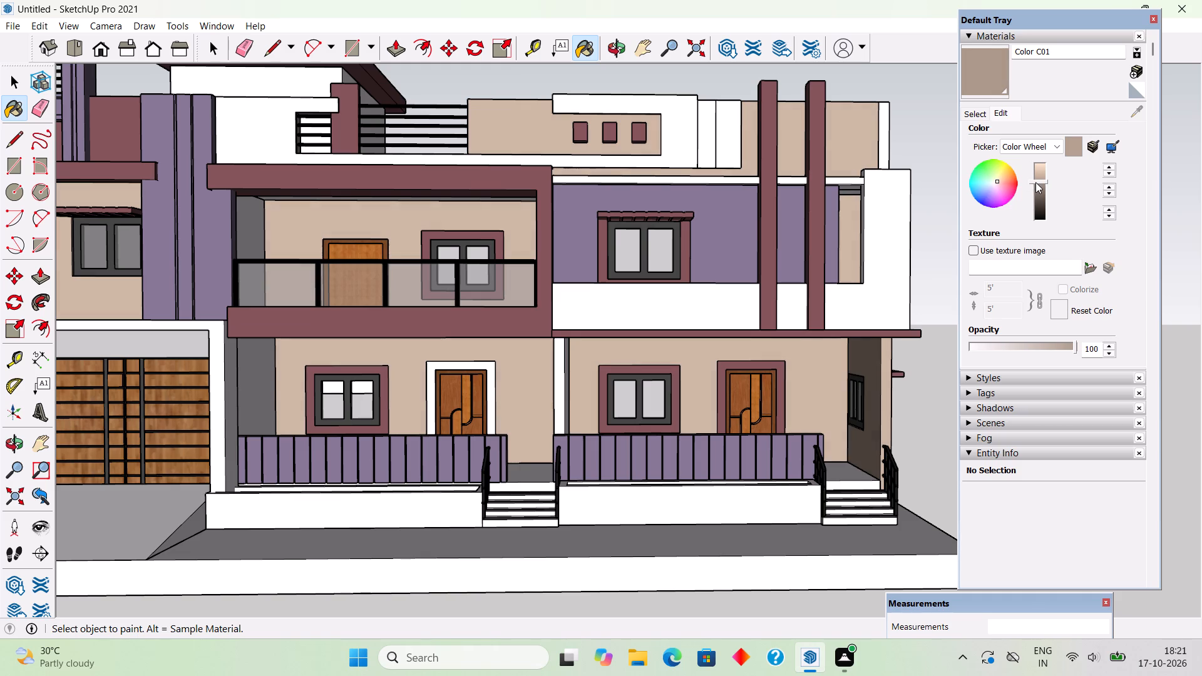
Widen the maroon pillar at the front rooftop railing with Push/Pull by about 1' 7" along the railing, inside its group.
scroll(926, 322, "down", 7)
middle_click_drag(783, 399, 732, 431)
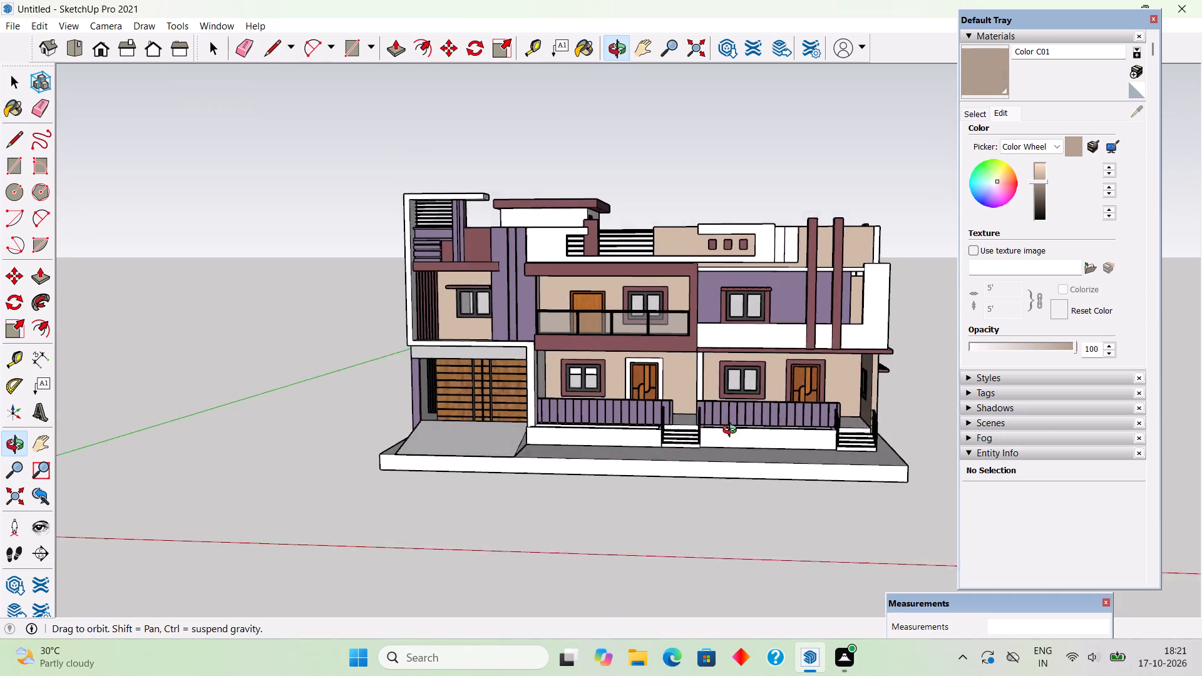
middle_click_drag(732, 431, 766, 453)
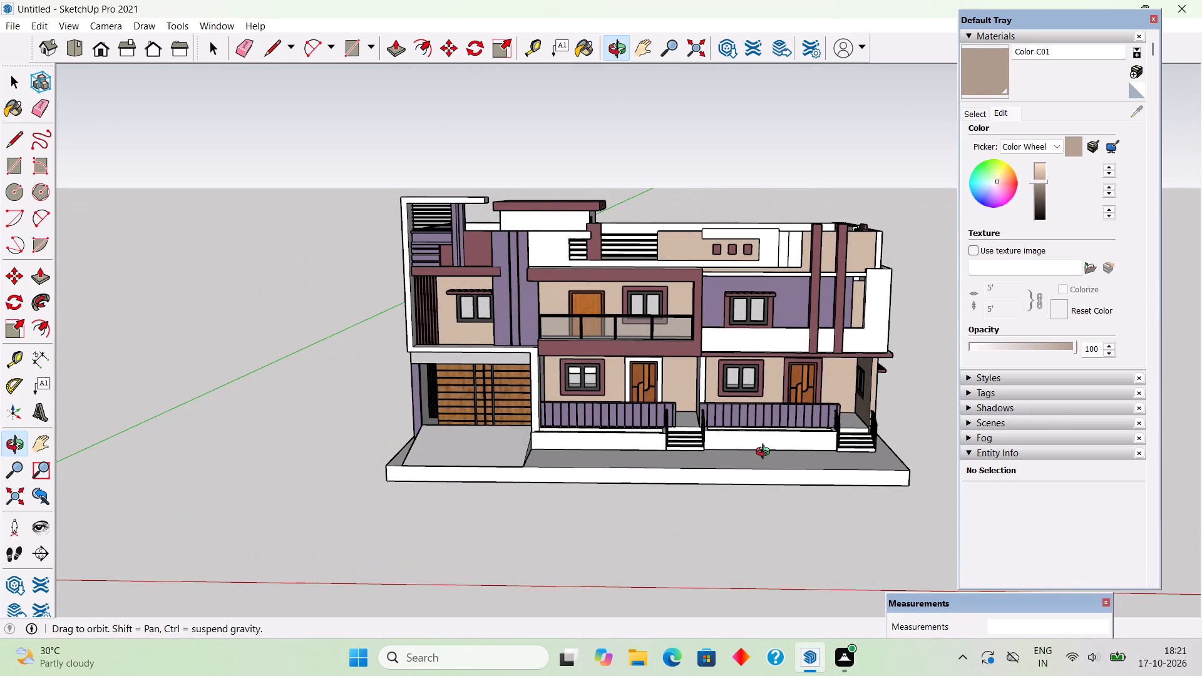
middle_click_drag(766, 453, 781, 451)
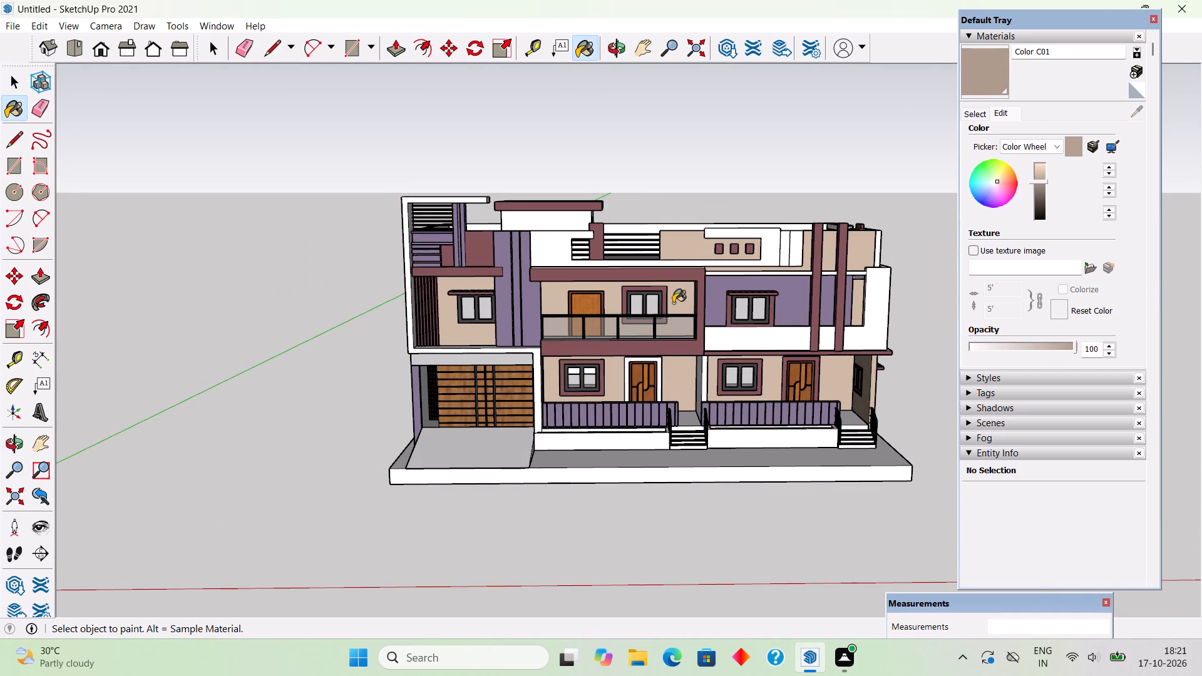
scroll(673, 302, "up", 4)
scroll(619, 274, "up", 1)
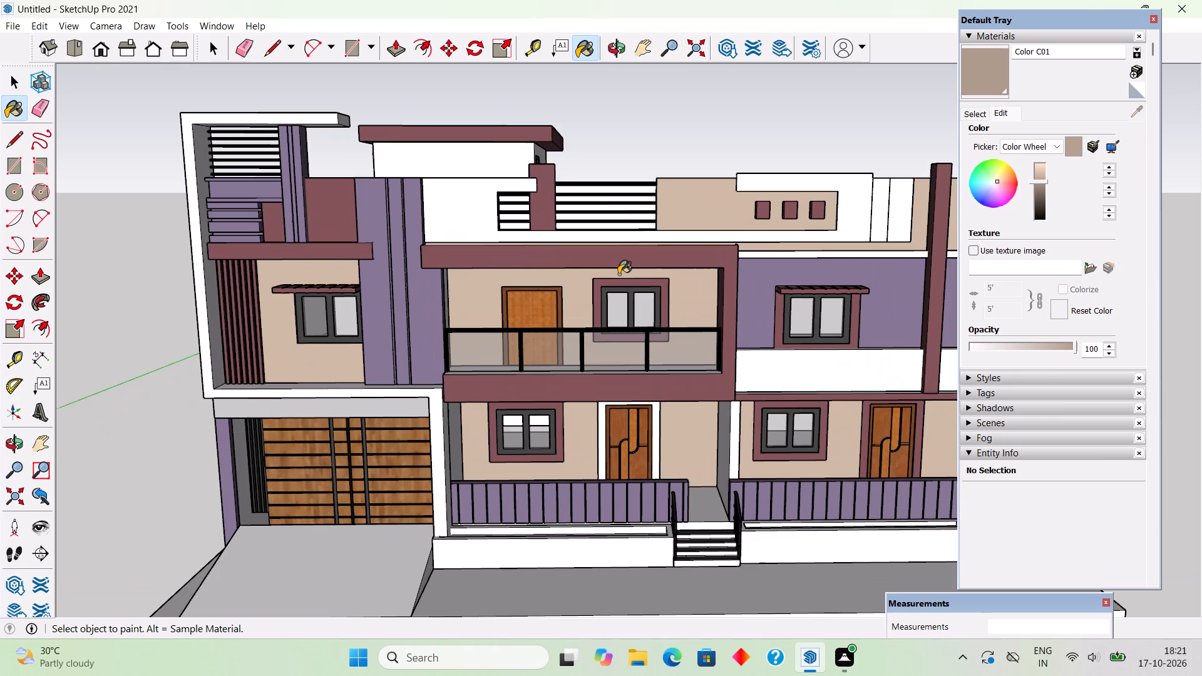
key("space")
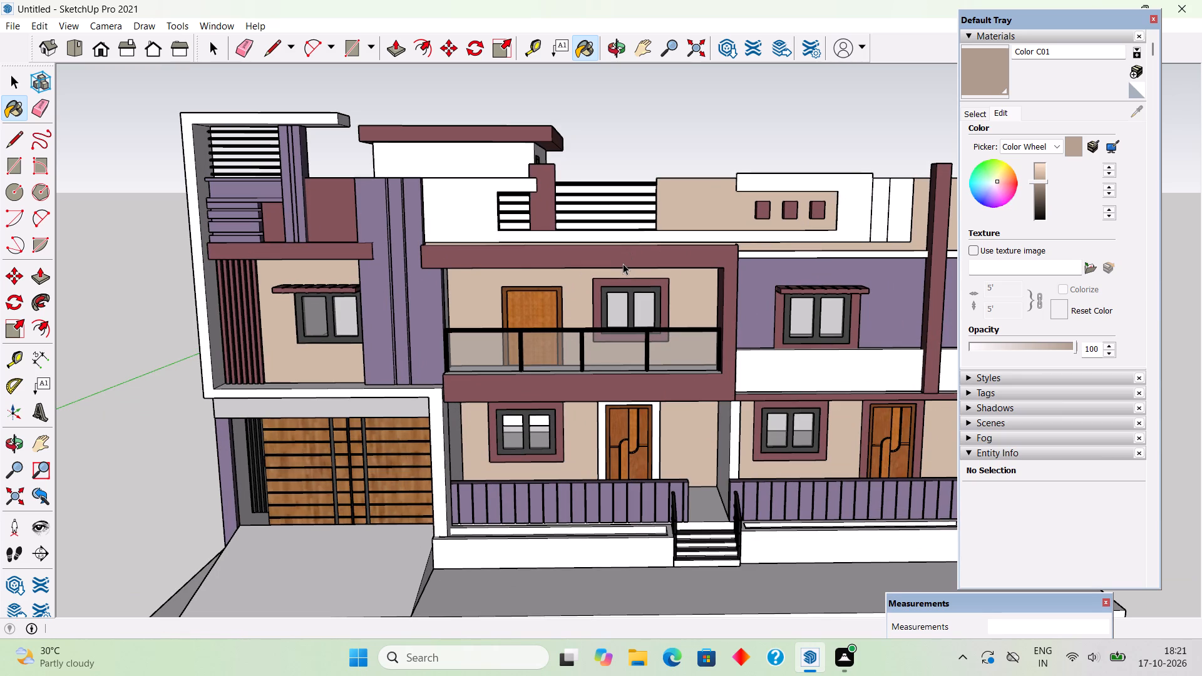
triple_click(551, 212)
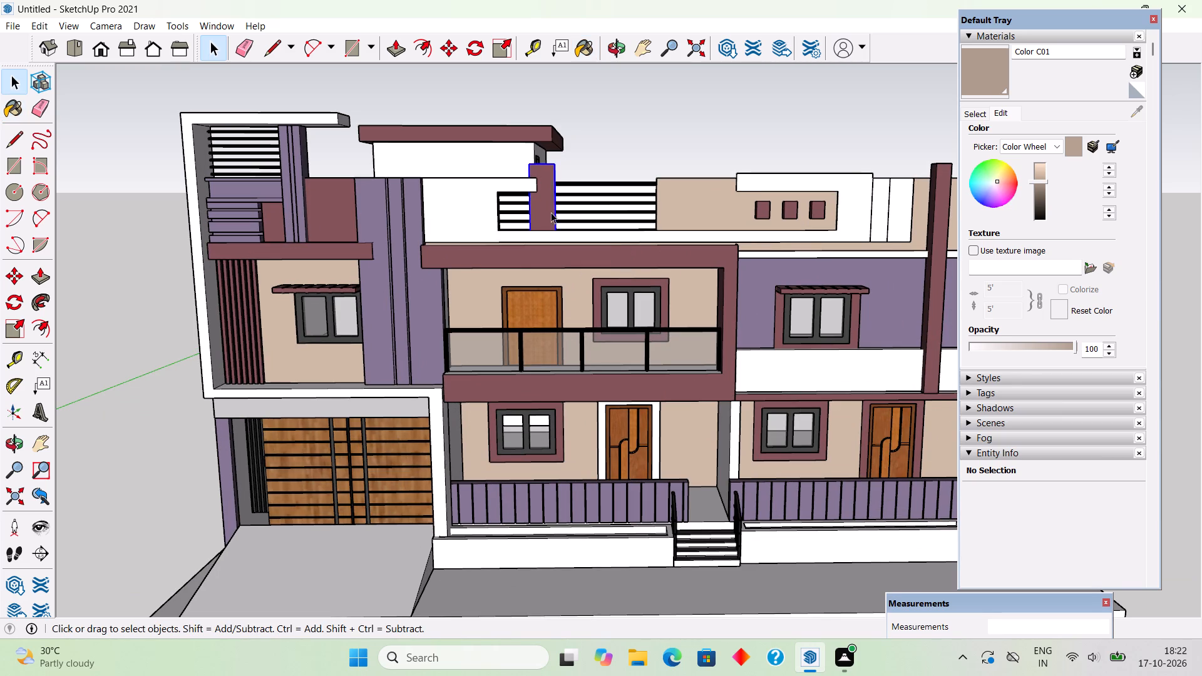
middle_click_drag(662, 208, 433, 268)
scroll(484, 215, "up", 11)
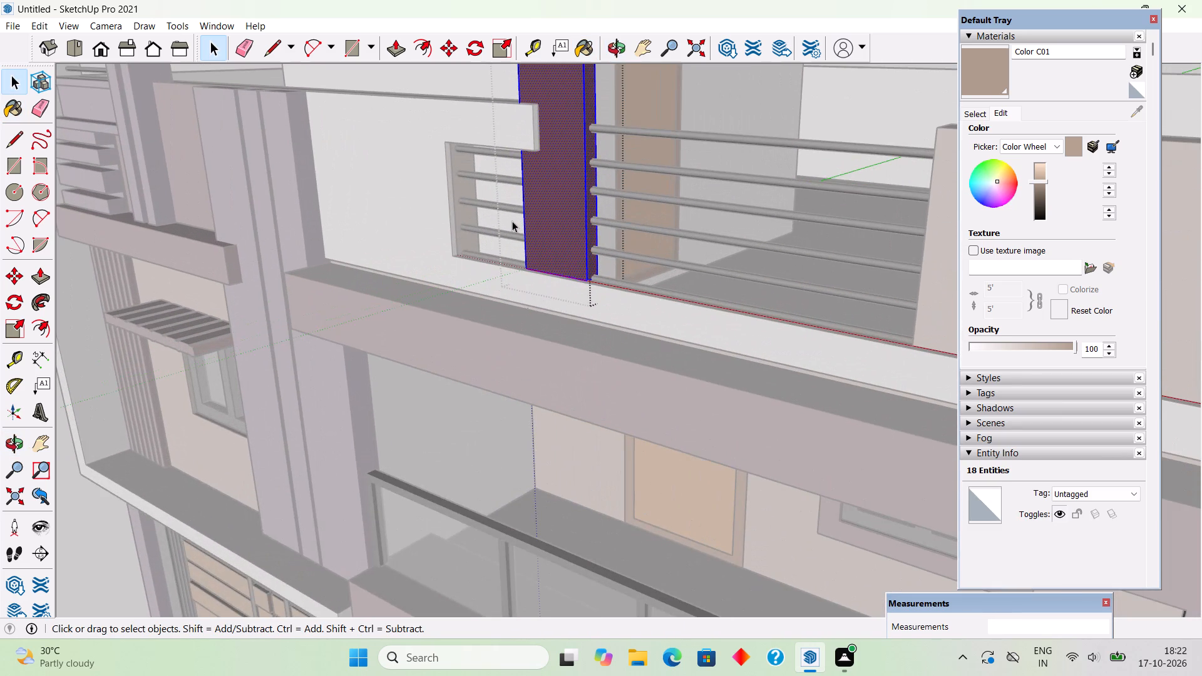
key("p")
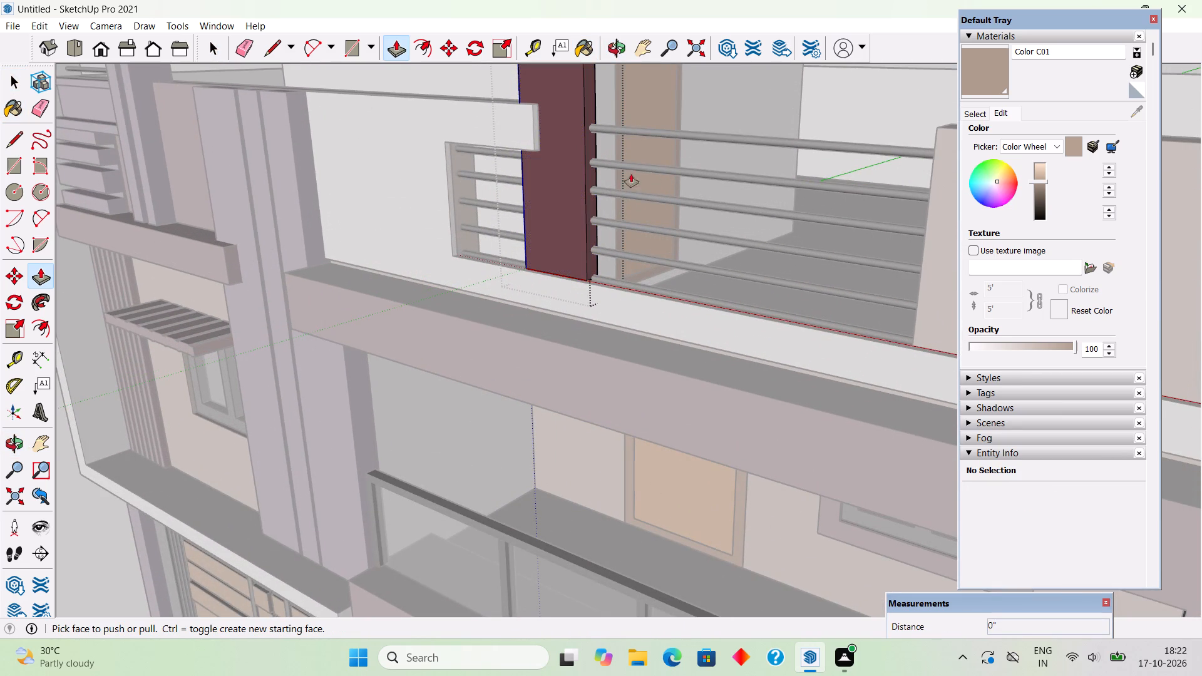
left_click(594, 186)
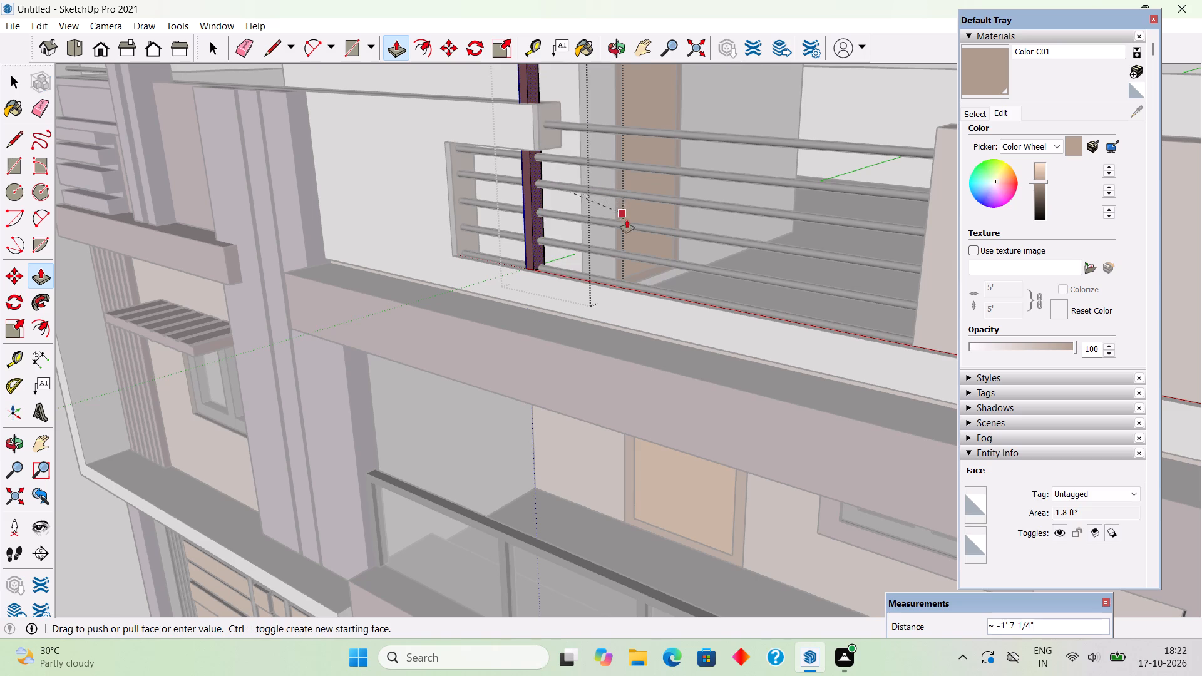
left_click(654, 257)
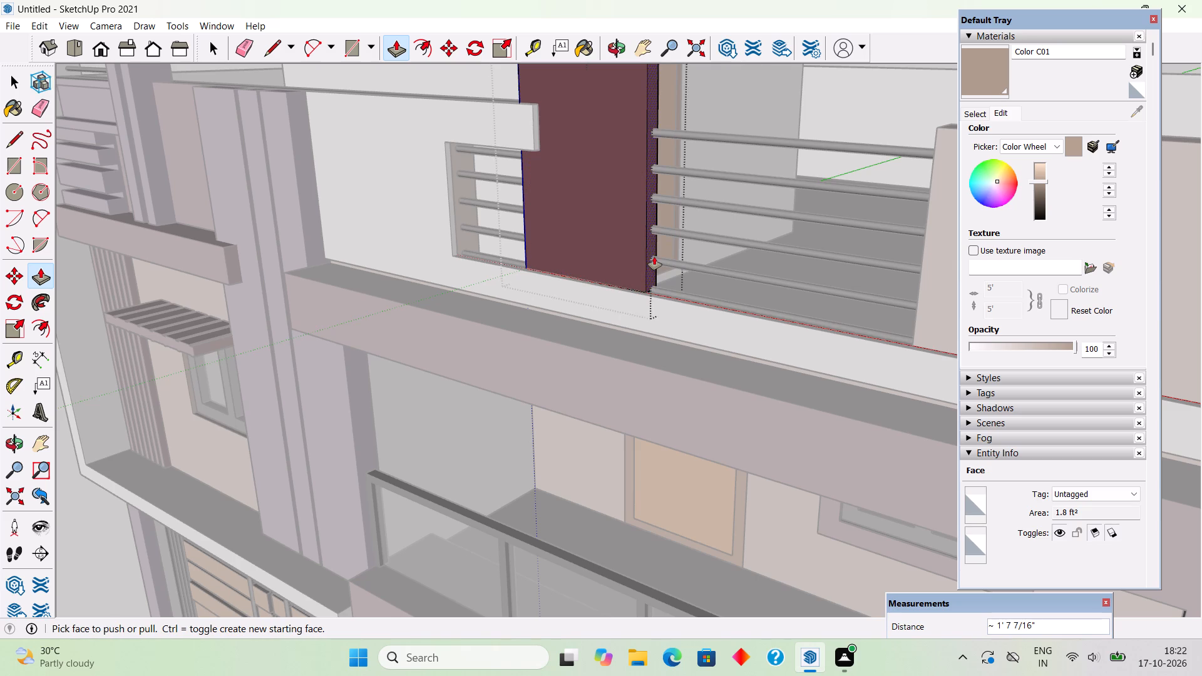
scroll(654, 257, "down", 5)
key("space")
scroll(654, 257, "down", 4)
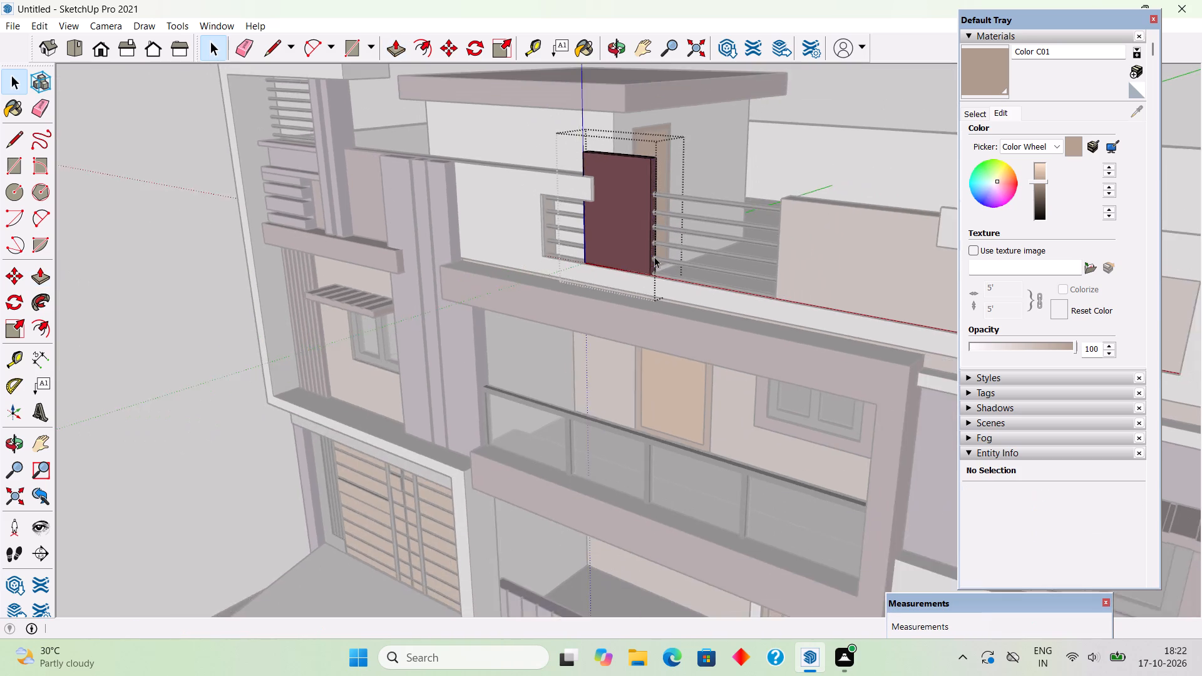
scroll(654, 257, "down", 5)
left_click(776, 152)
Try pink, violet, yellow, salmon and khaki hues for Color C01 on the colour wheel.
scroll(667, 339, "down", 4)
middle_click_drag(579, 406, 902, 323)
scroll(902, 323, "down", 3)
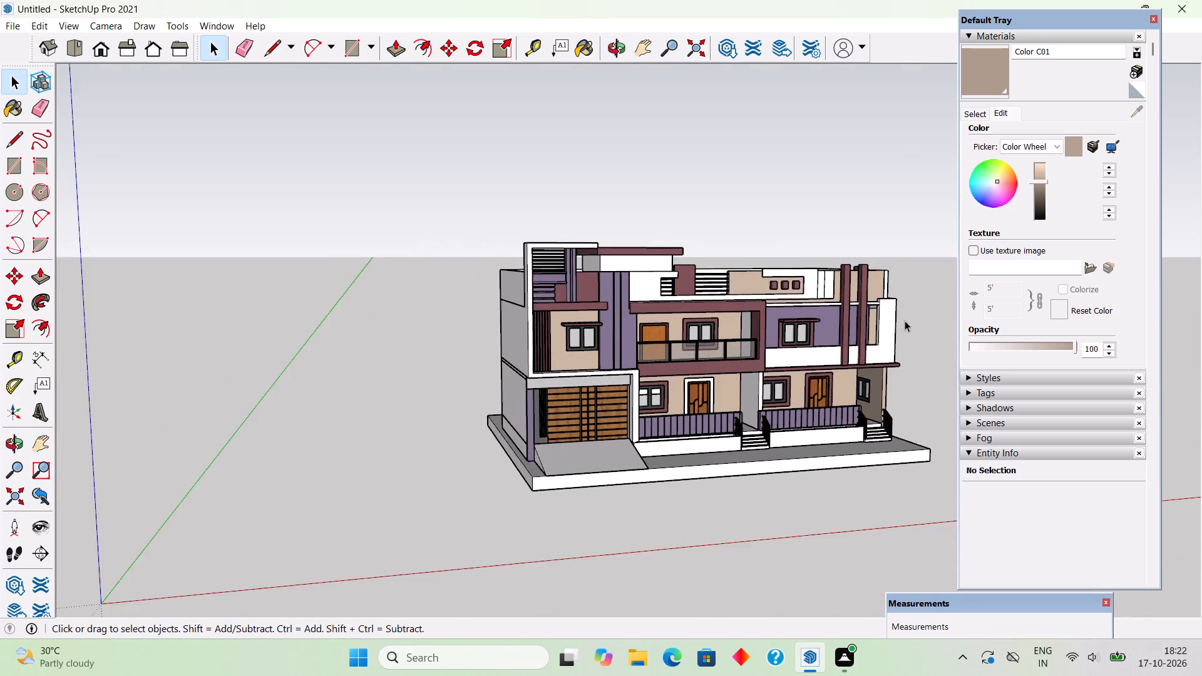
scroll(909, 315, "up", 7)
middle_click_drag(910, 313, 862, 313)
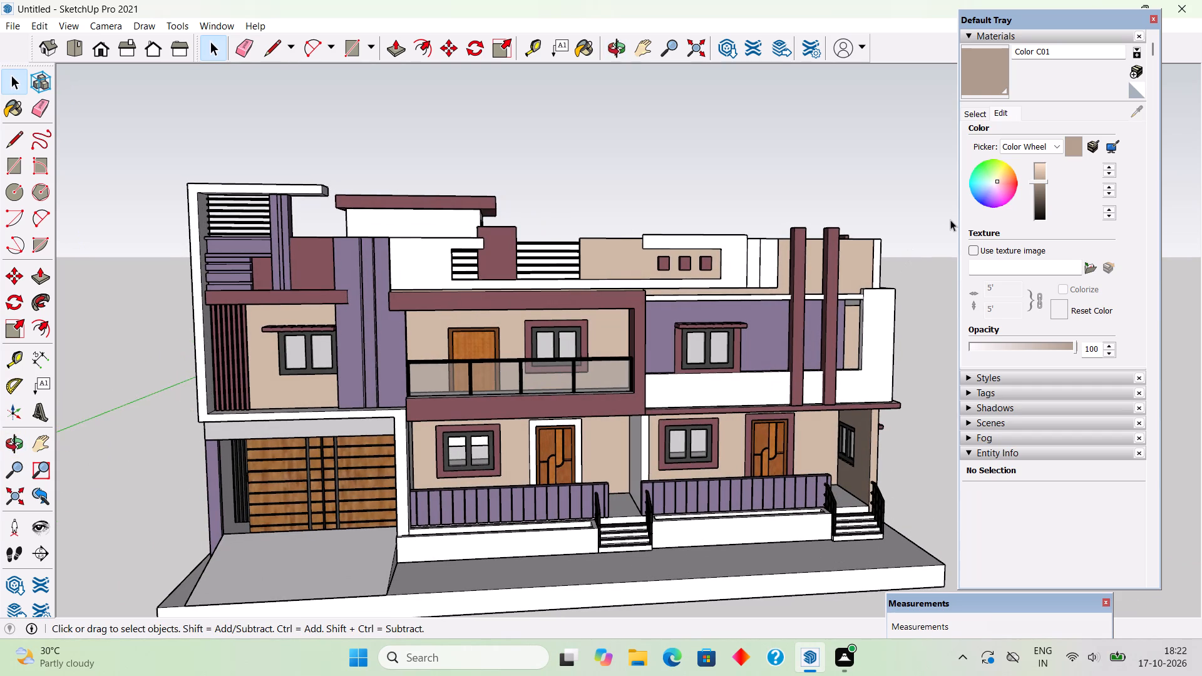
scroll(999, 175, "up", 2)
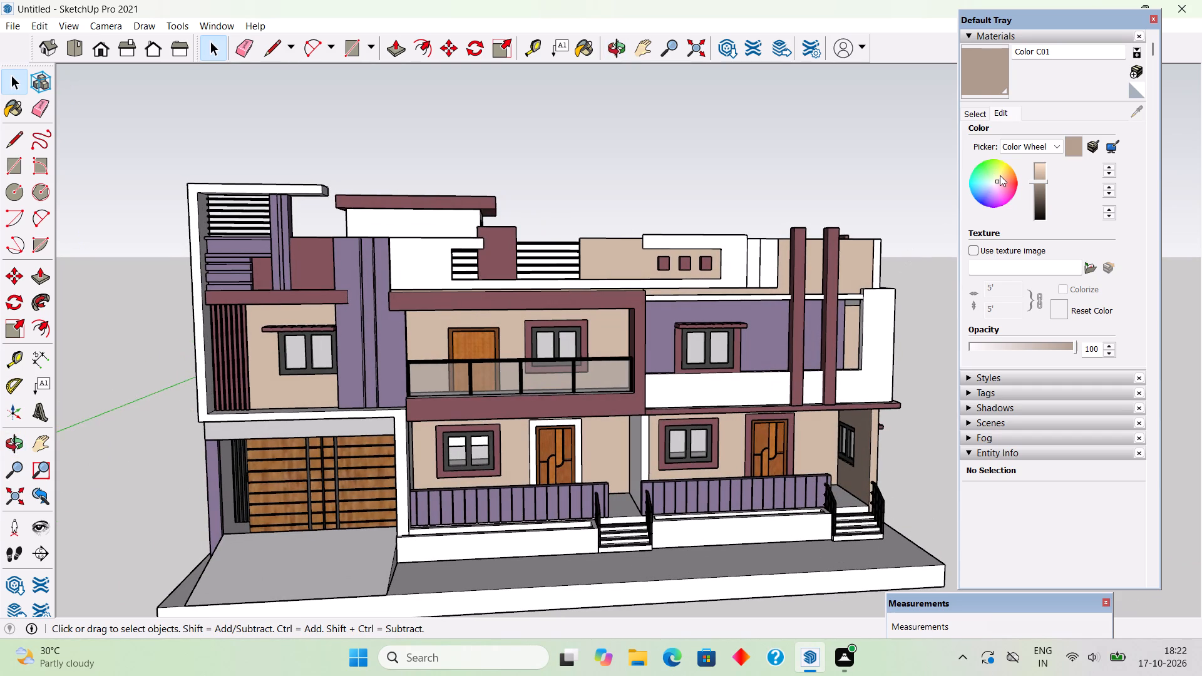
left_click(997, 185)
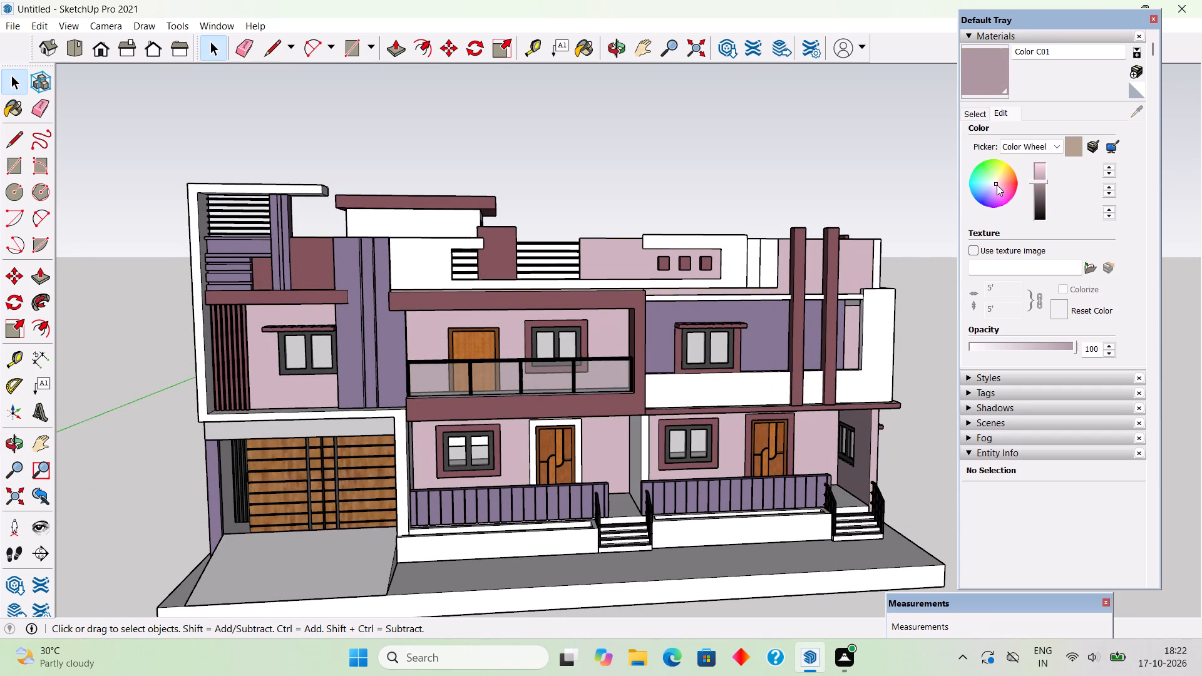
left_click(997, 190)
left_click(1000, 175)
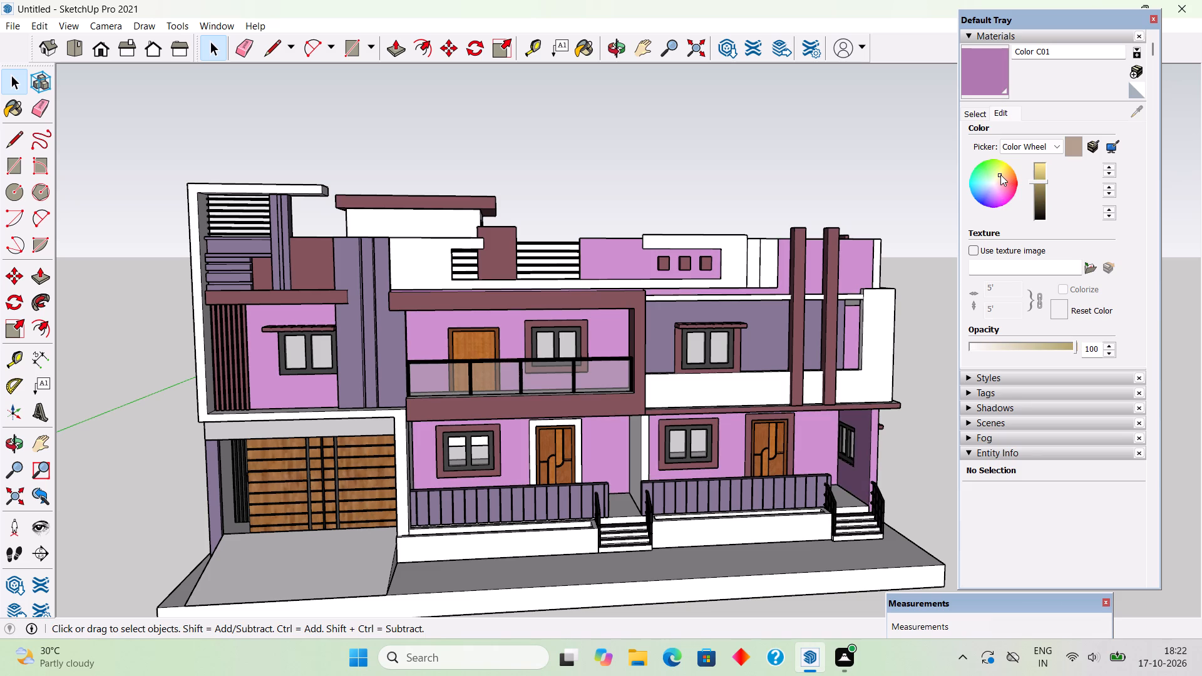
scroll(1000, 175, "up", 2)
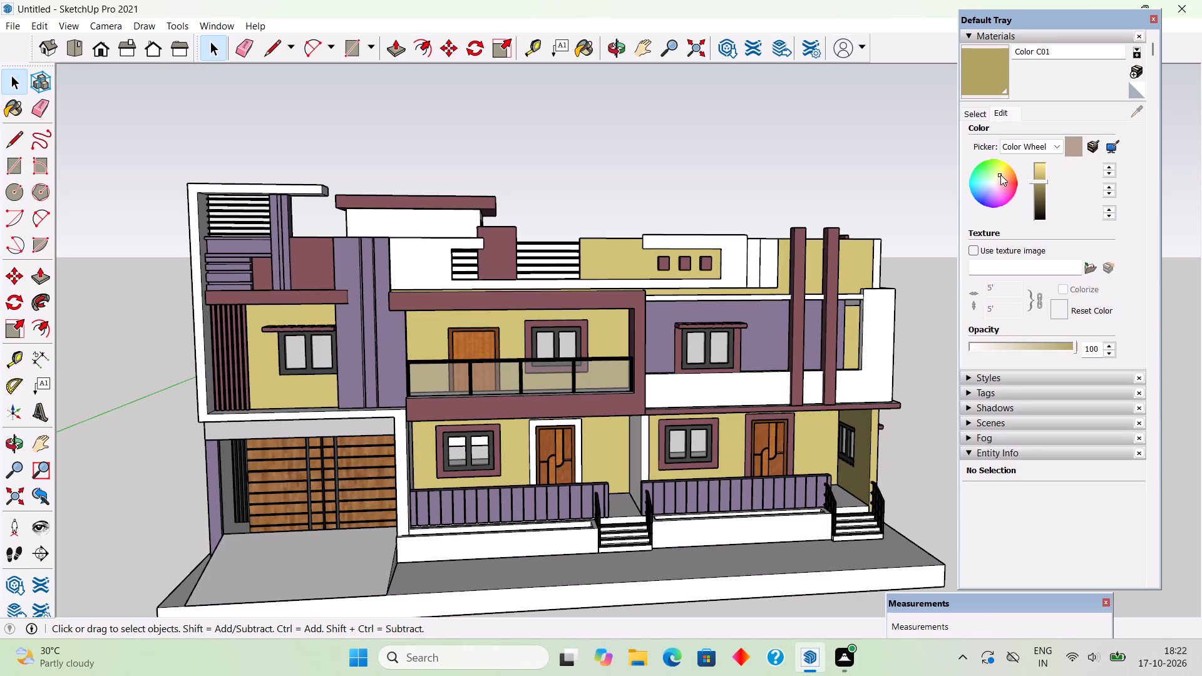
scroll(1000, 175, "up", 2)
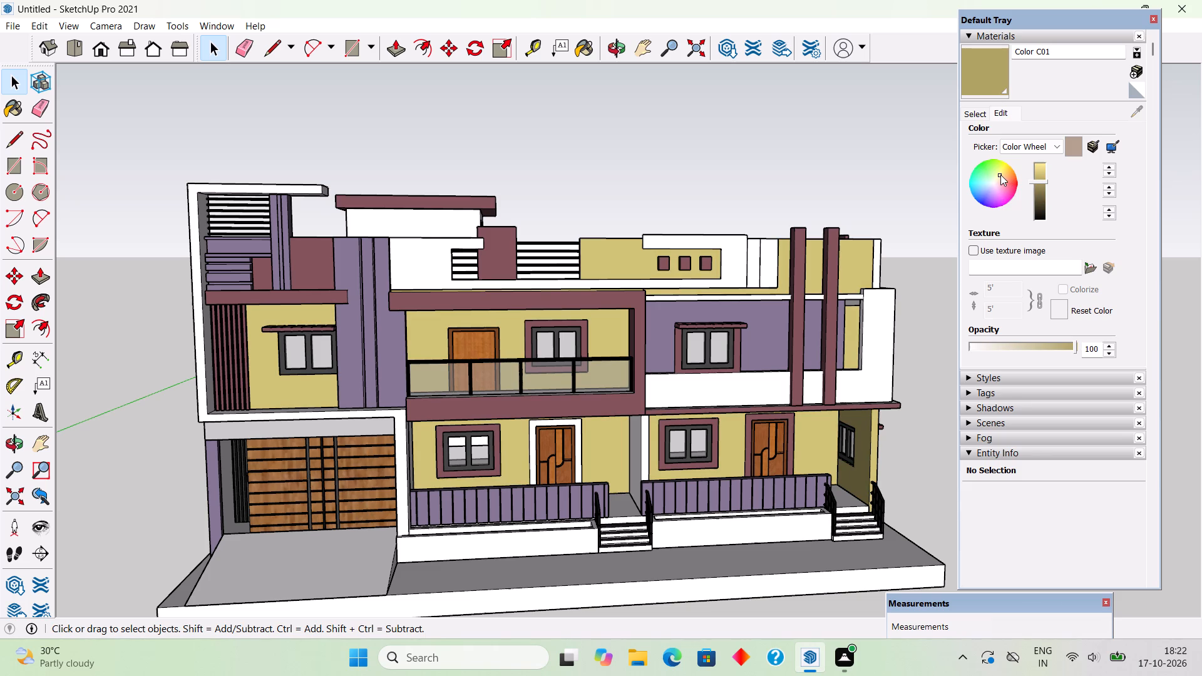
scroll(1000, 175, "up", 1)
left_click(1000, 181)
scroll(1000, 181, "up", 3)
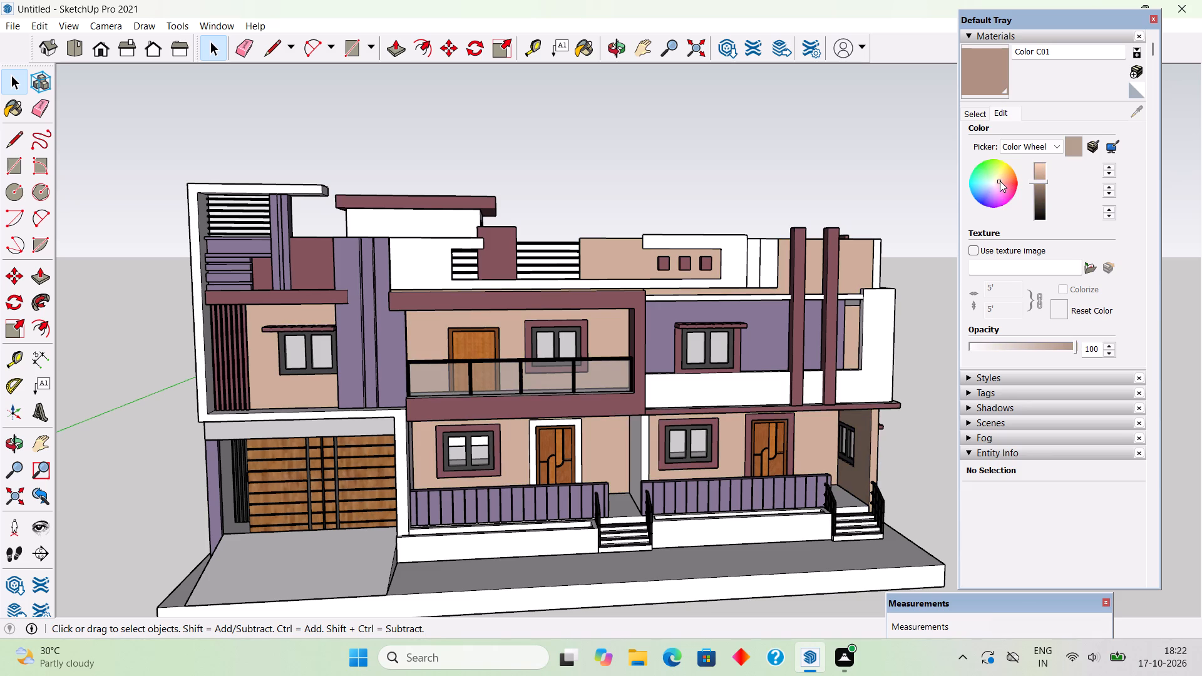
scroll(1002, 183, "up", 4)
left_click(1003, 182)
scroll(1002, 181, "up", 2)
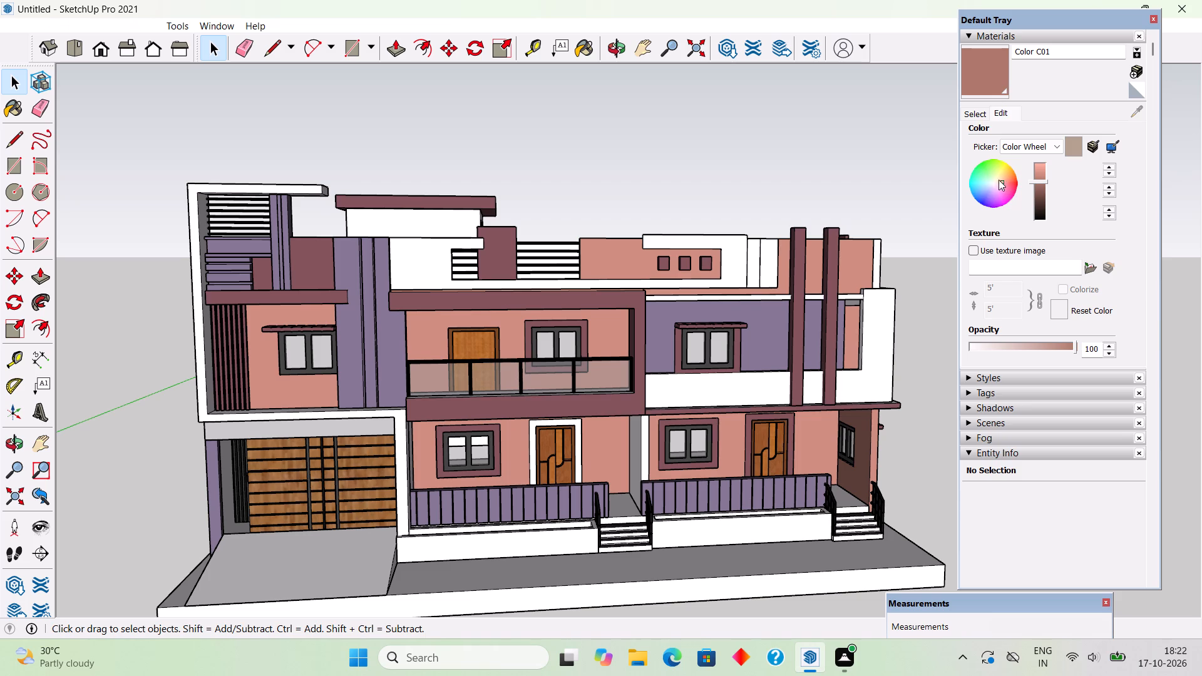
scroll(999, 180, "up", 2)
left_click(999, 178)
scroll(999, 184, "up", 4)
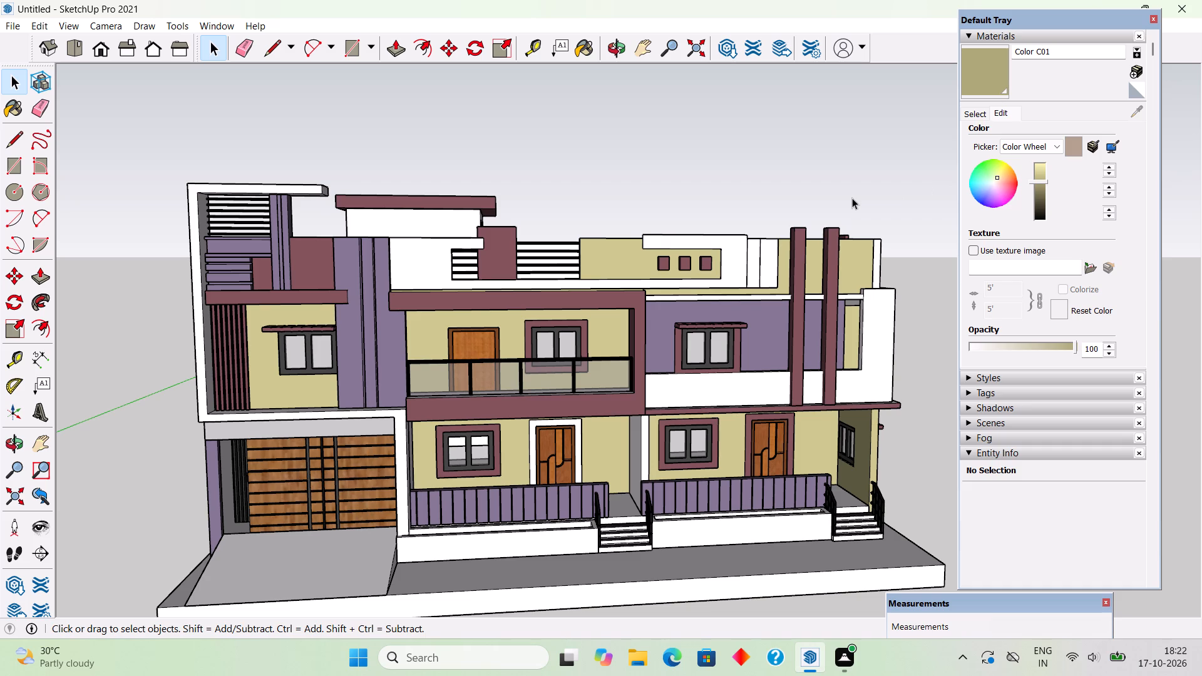
Set Color C01's hue to a warm tan on the colour wheel.
left_click(1002, 179)
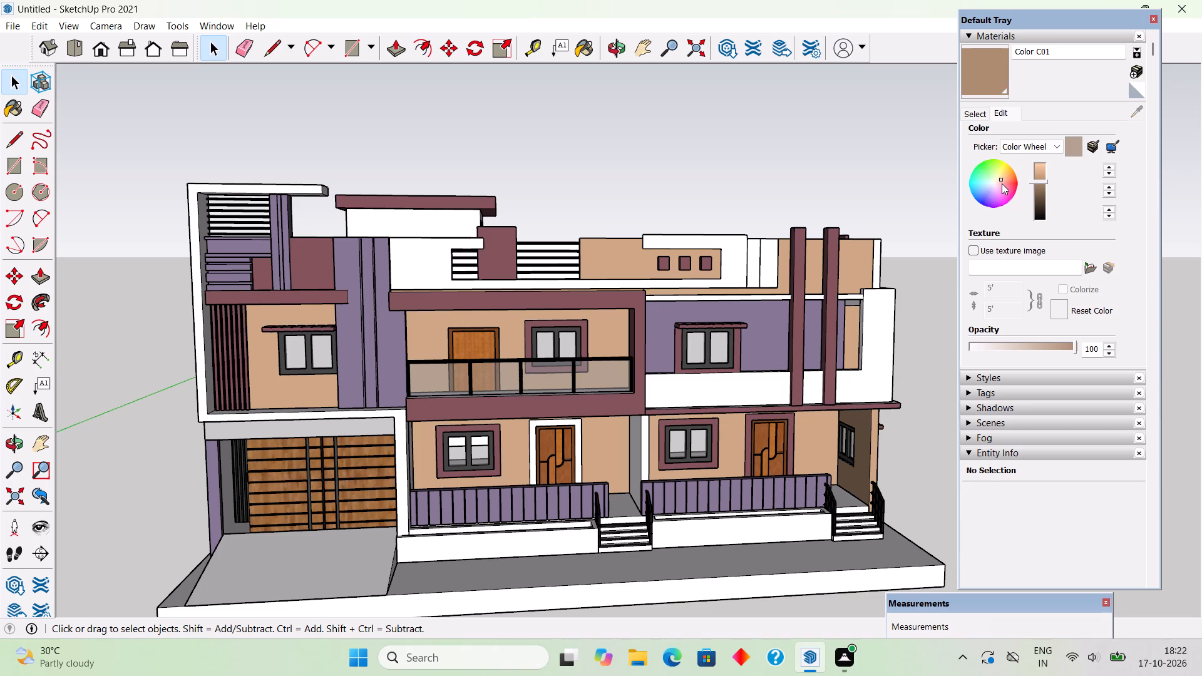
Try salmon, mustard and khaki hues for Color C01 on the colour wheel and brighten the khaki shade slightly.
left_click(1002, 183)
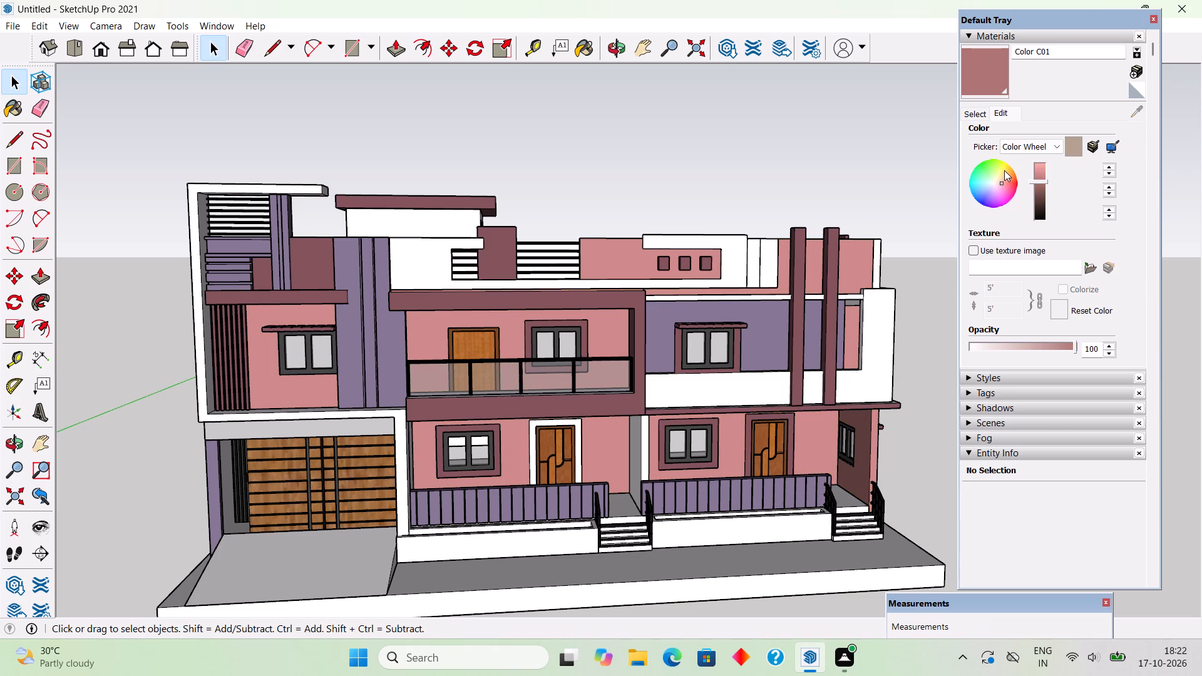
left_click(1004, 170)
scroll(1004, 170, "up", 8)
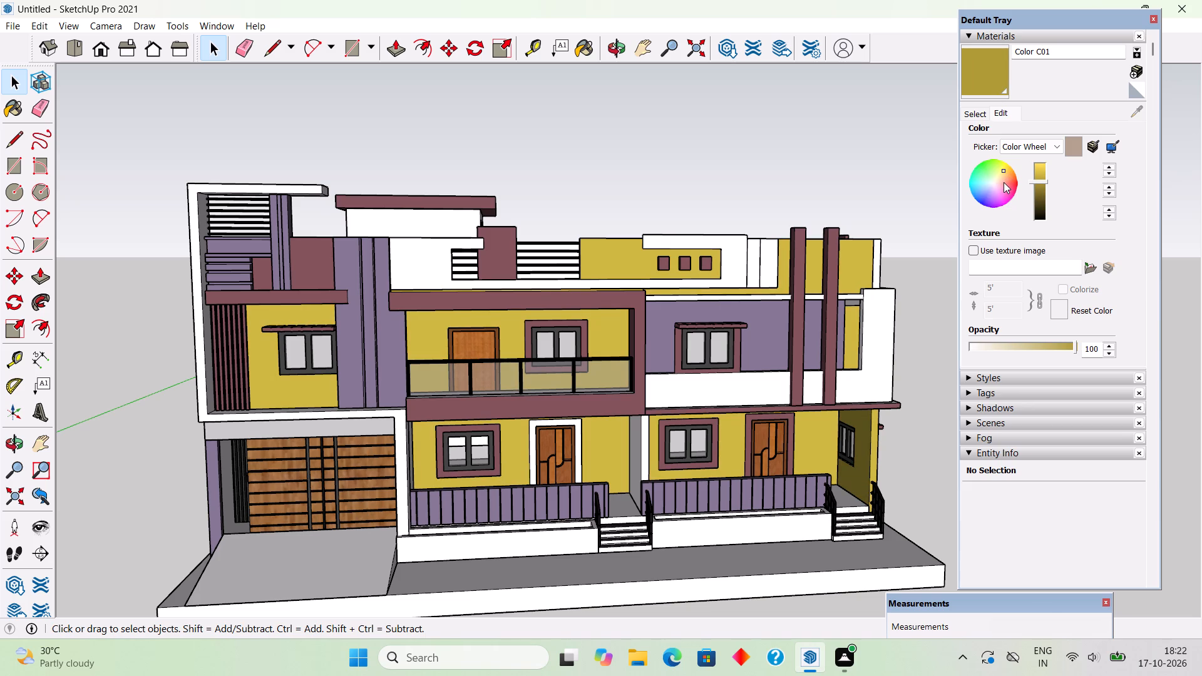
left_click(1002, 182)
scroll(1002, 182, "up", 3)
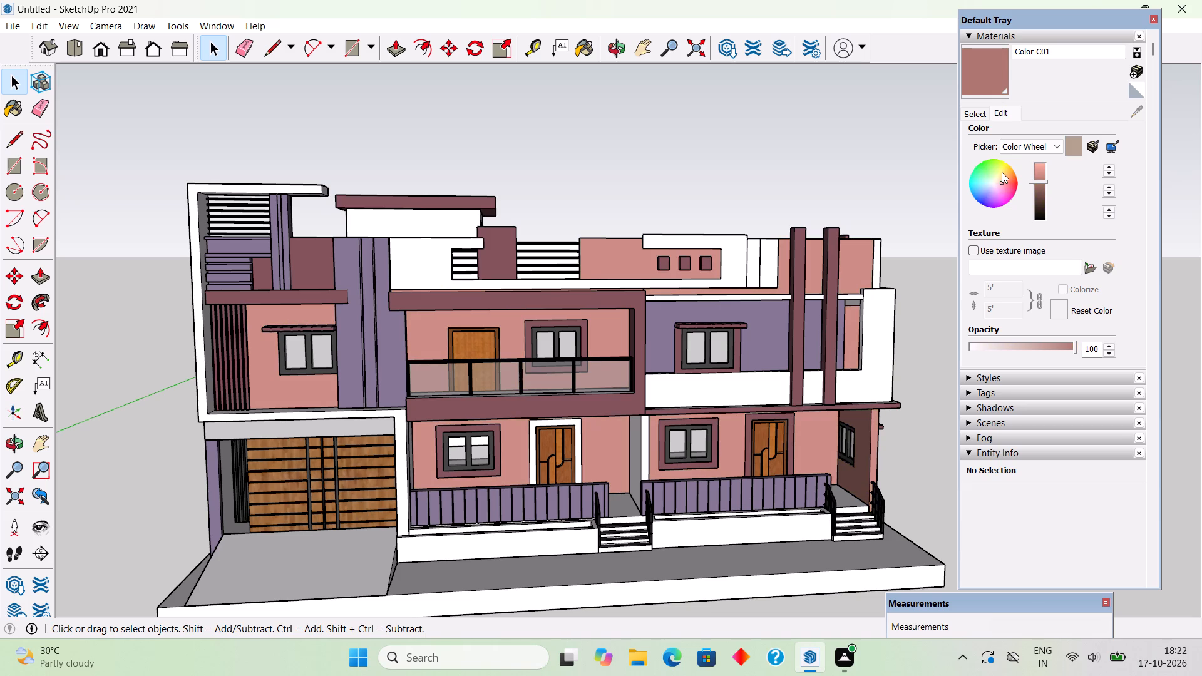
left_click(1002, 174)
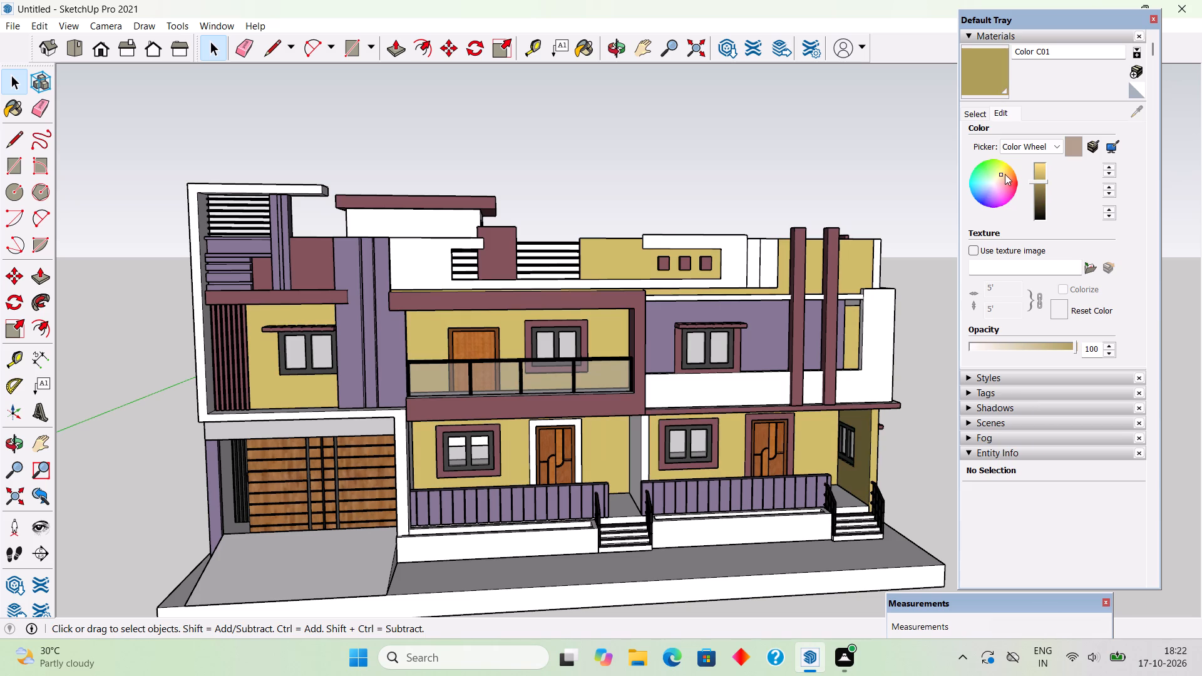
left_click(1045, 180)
Undo the recent hue and brightness edits to Color C01.
key("ctrl+z")
key("ctrl+z")
key("ctrl+z")
key("ctrl+z")
scroll(1045, 181, "up", 1)
left_click(984, 112)
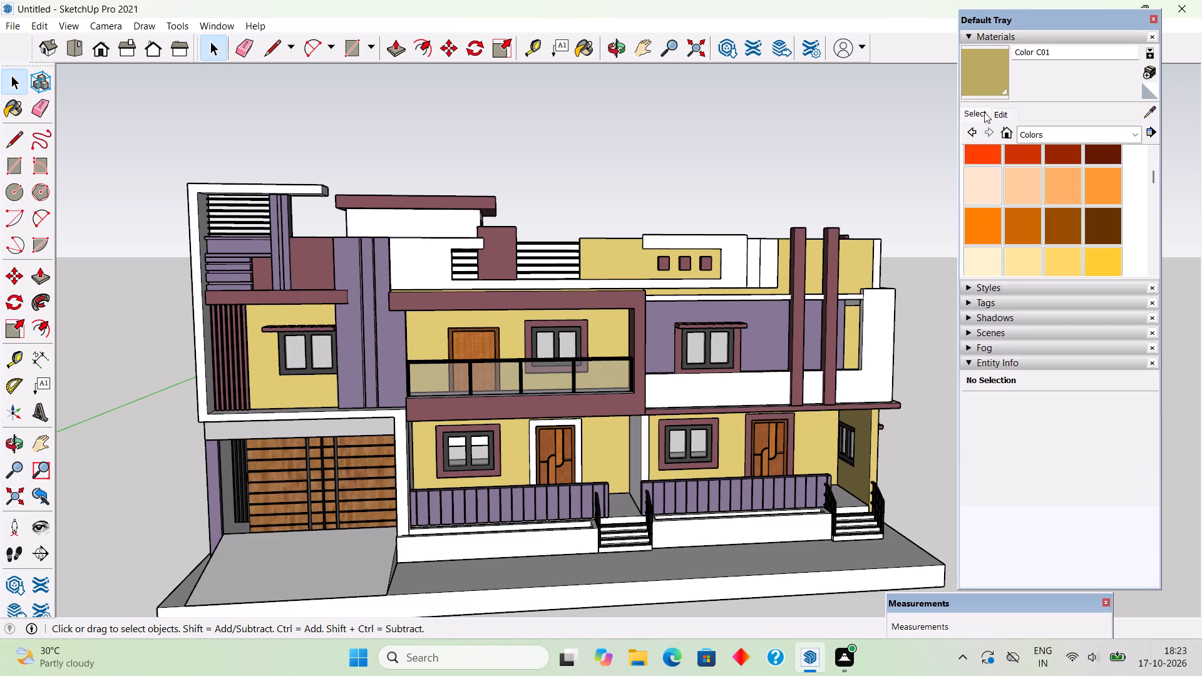
key("ctrl+z")
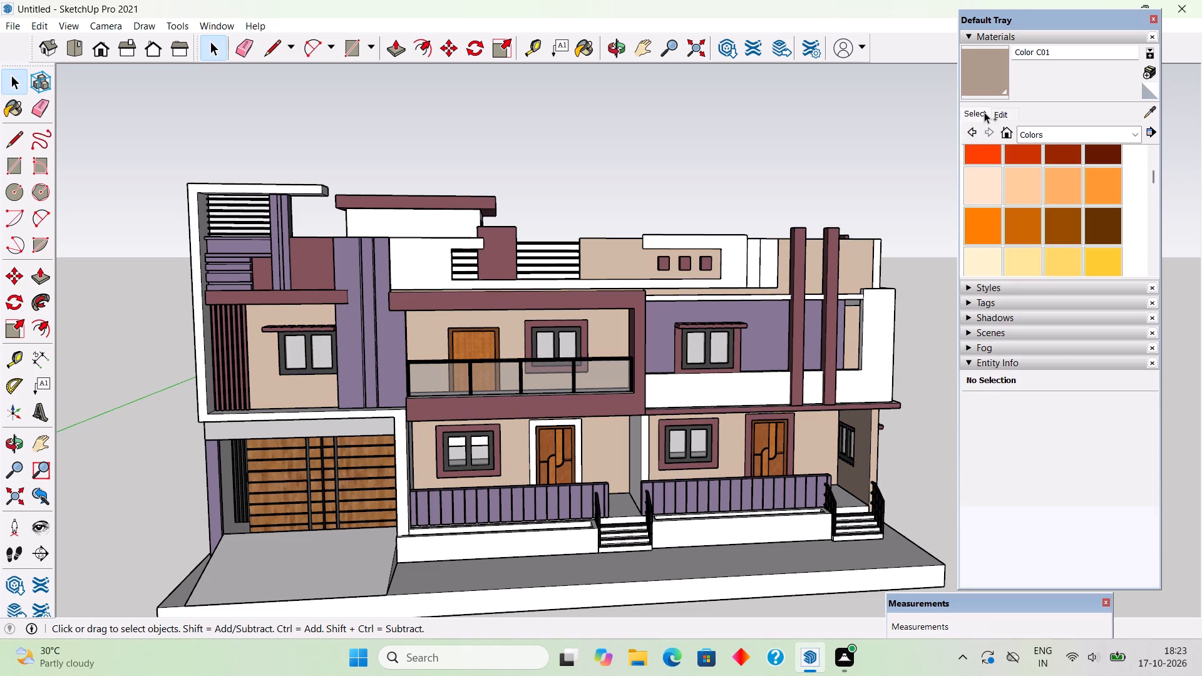
Paint the front wall of the rooftop stair room with Color C01.
scroll(965, 117, "down", 5)
scroll(736, 282, "up", 2)
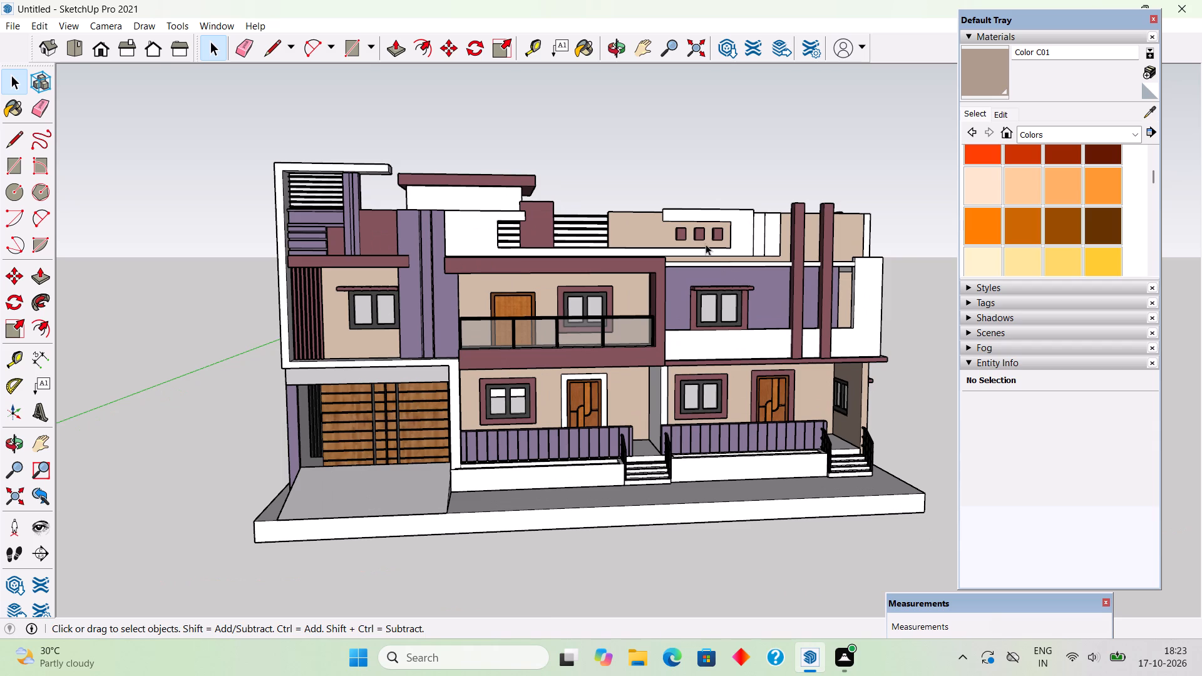
left_click(981, 76)
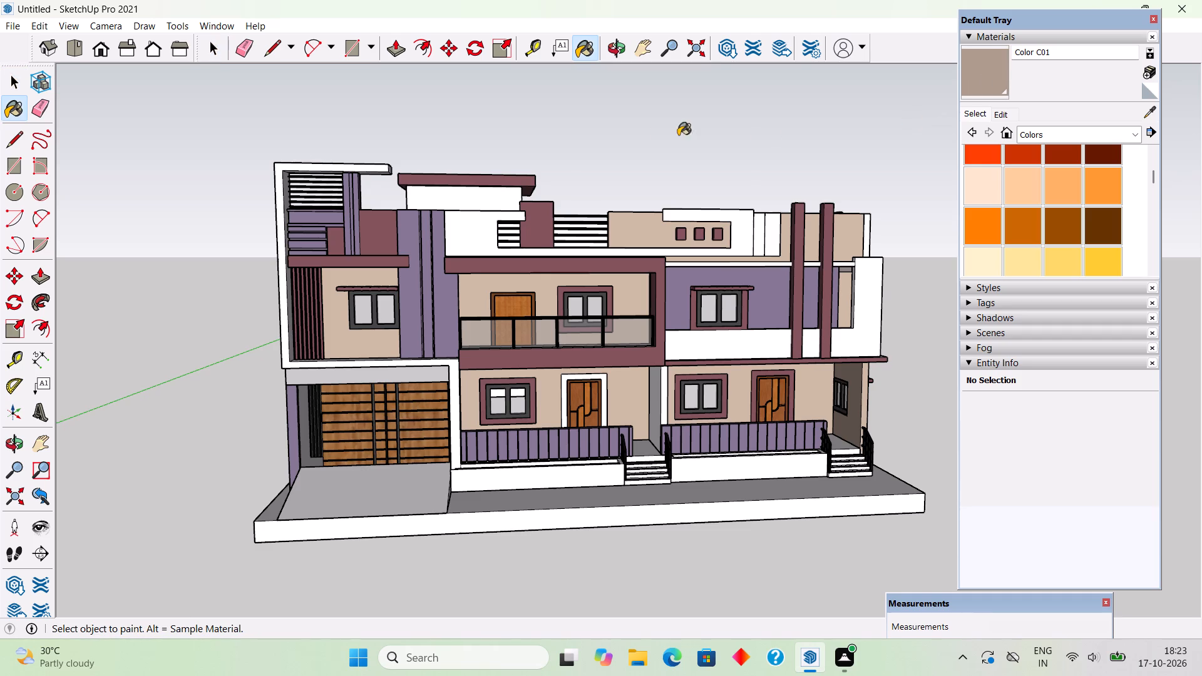
left_click(495, 198)
Paint the driveway ramp in front of the garage gate white with Color M00.
middle_click_drag(500, 262, 249, 332)
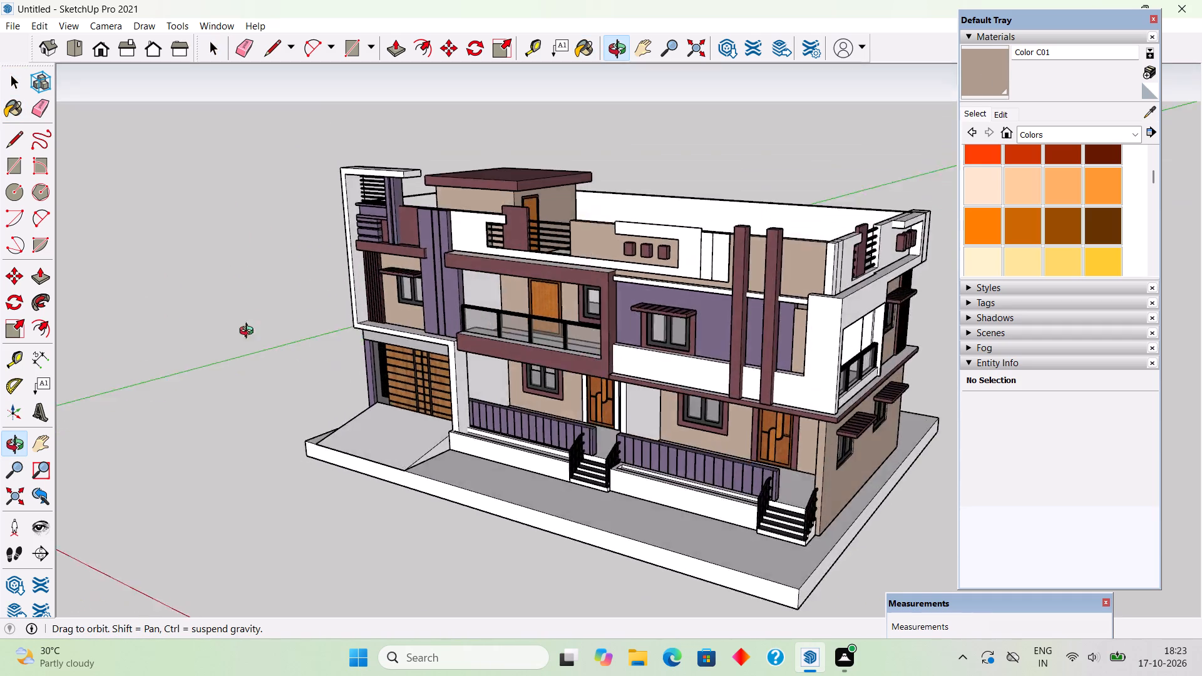
middle_click_drag(249, 332, 454, 227)
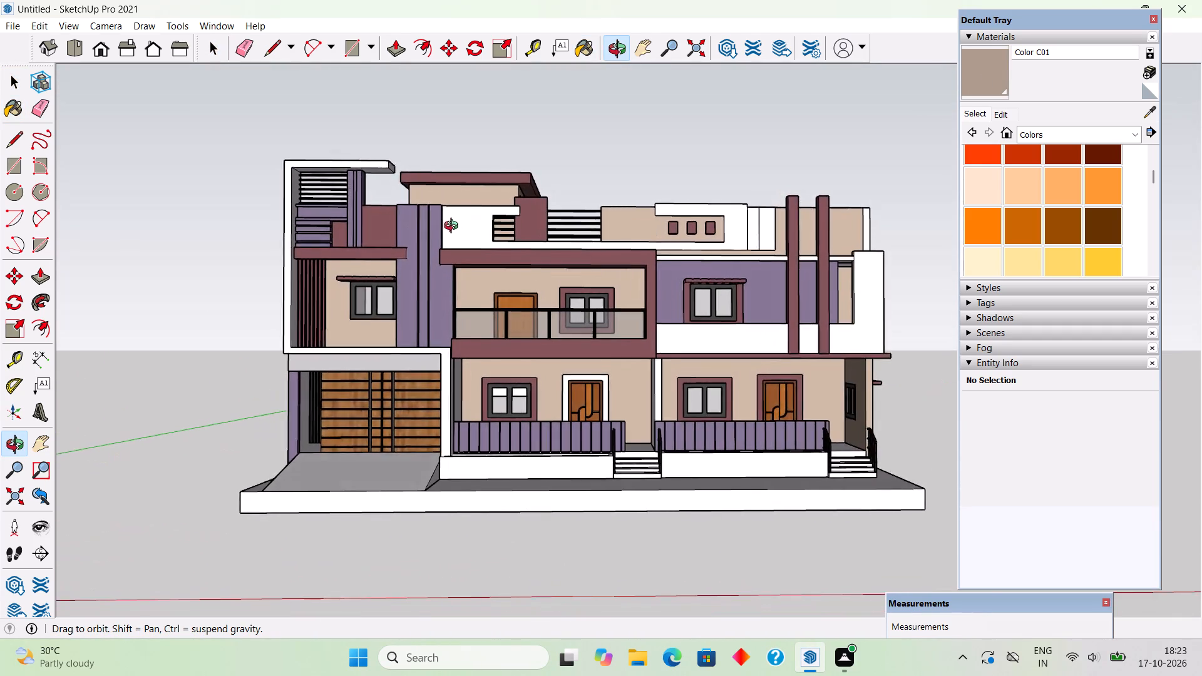
middle_click_drag(454, 227, 511, 243)
scroll(511, 243, "down", 1)
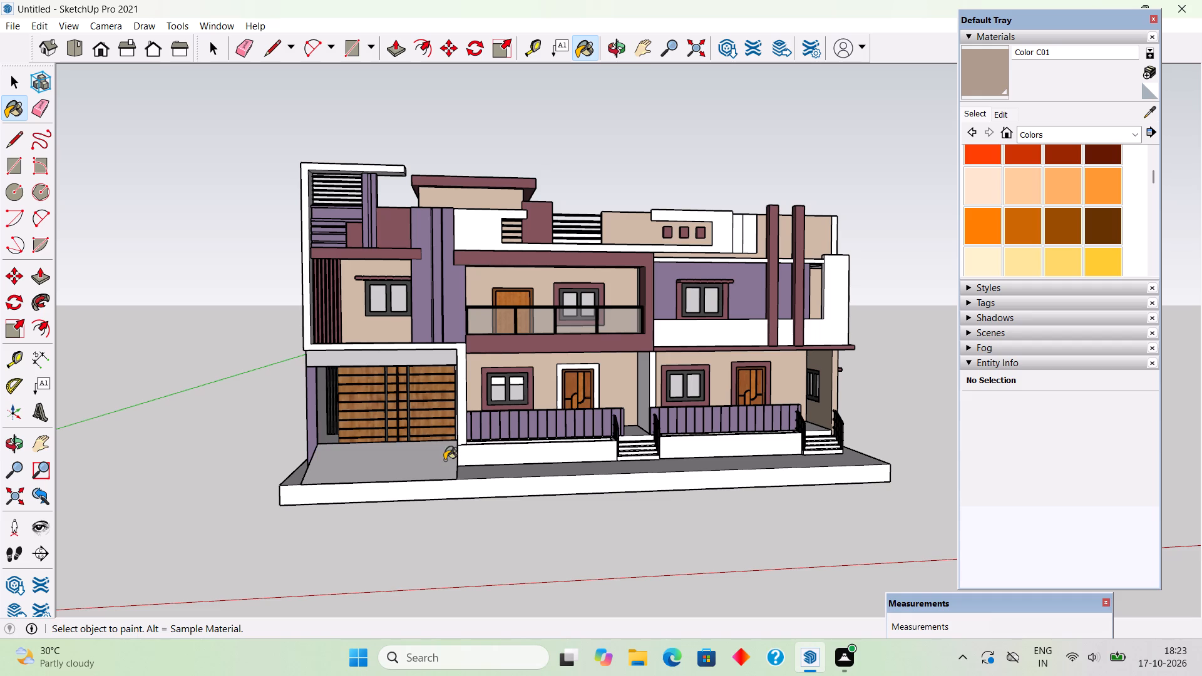
scroll(1033, 219, "down", 7)
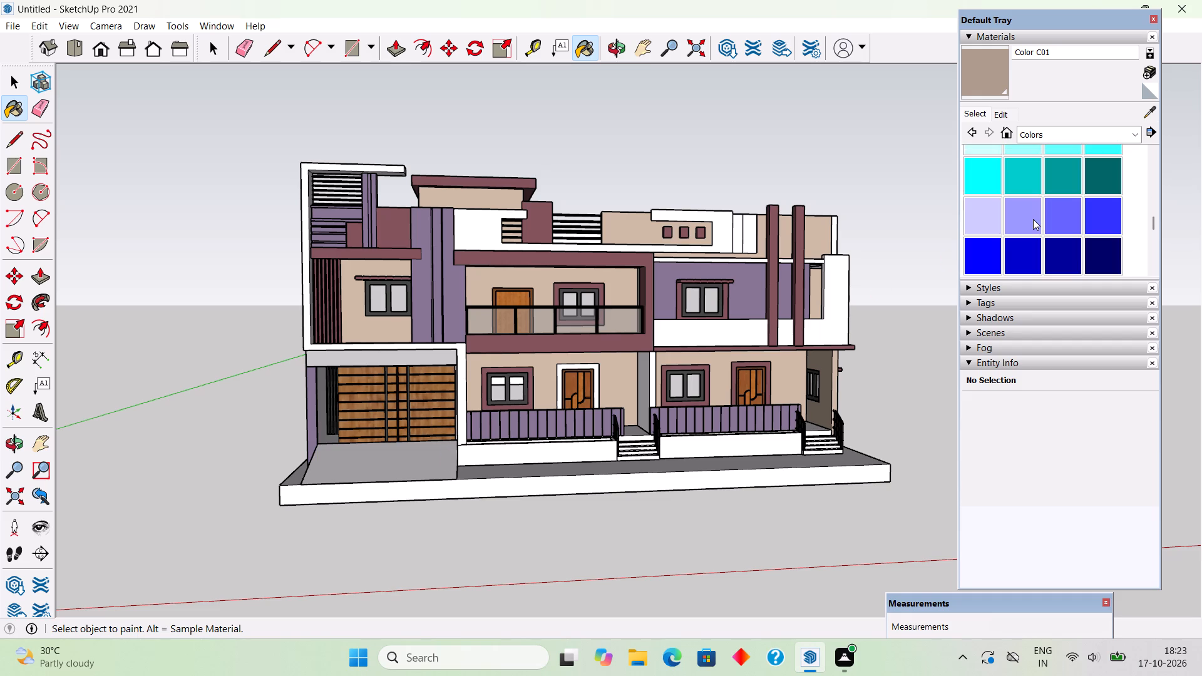
scroll(1033, 219, "down", 3)
left_click(971, 250)
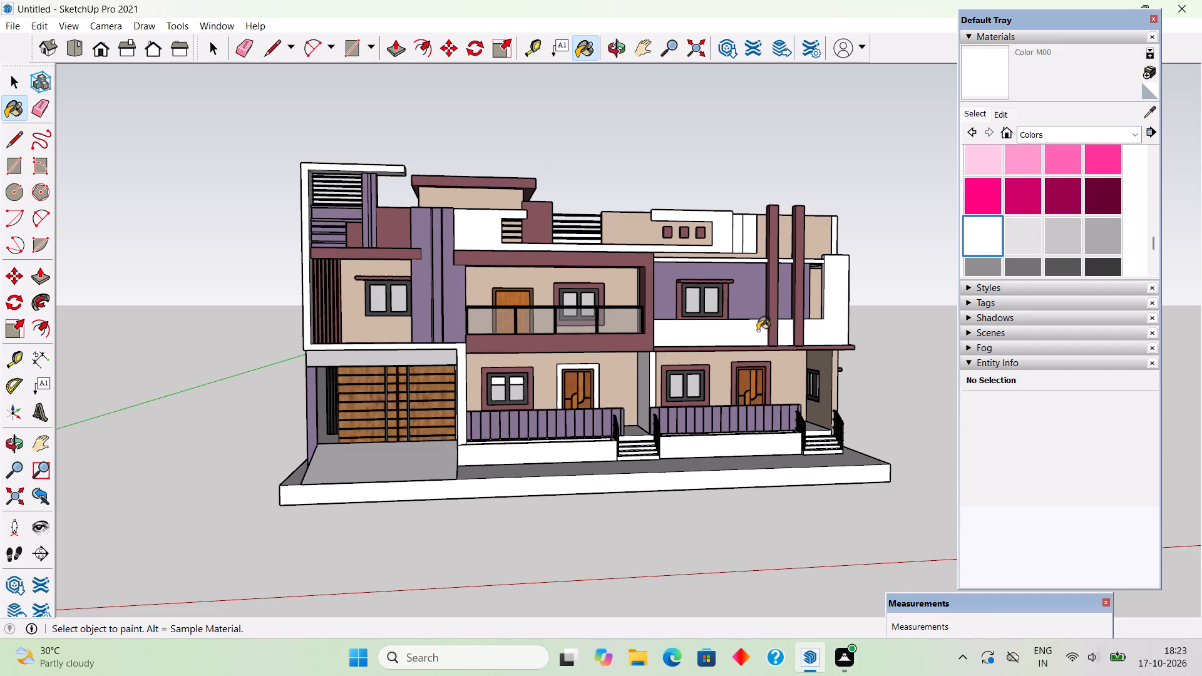
left_click(414, 464)
scroll(433, 456, "down", 3)
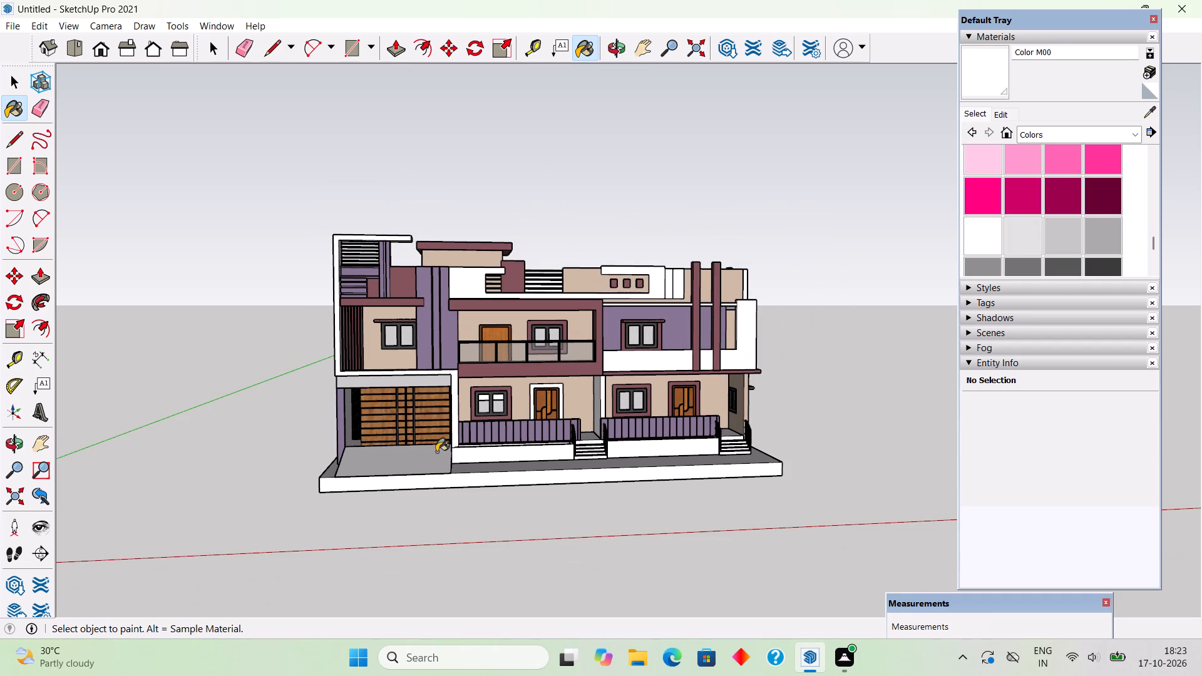
left_click(436, 452)
middle_click_drag(491, 479, 246, 496)
scroll(401, 428, "up", 6)
triple_click(448, 449)
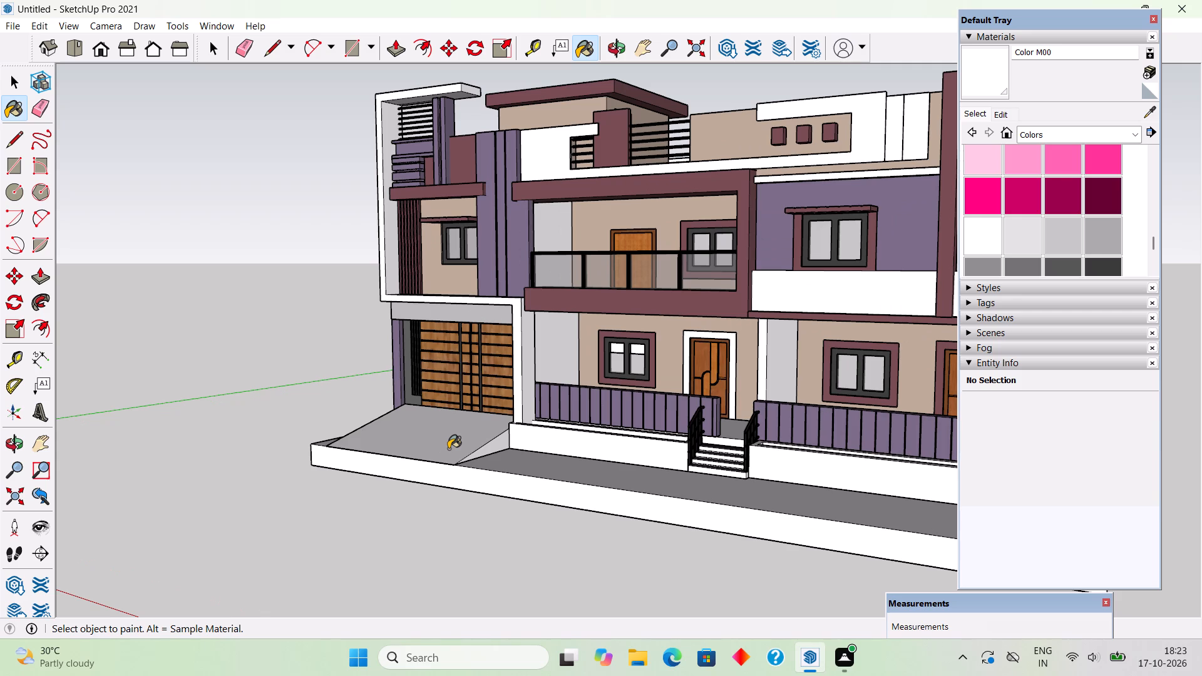
Select all of the driveway ramp's geometry inside its group, apply Color M00 to it, and leave the group.
key("space")
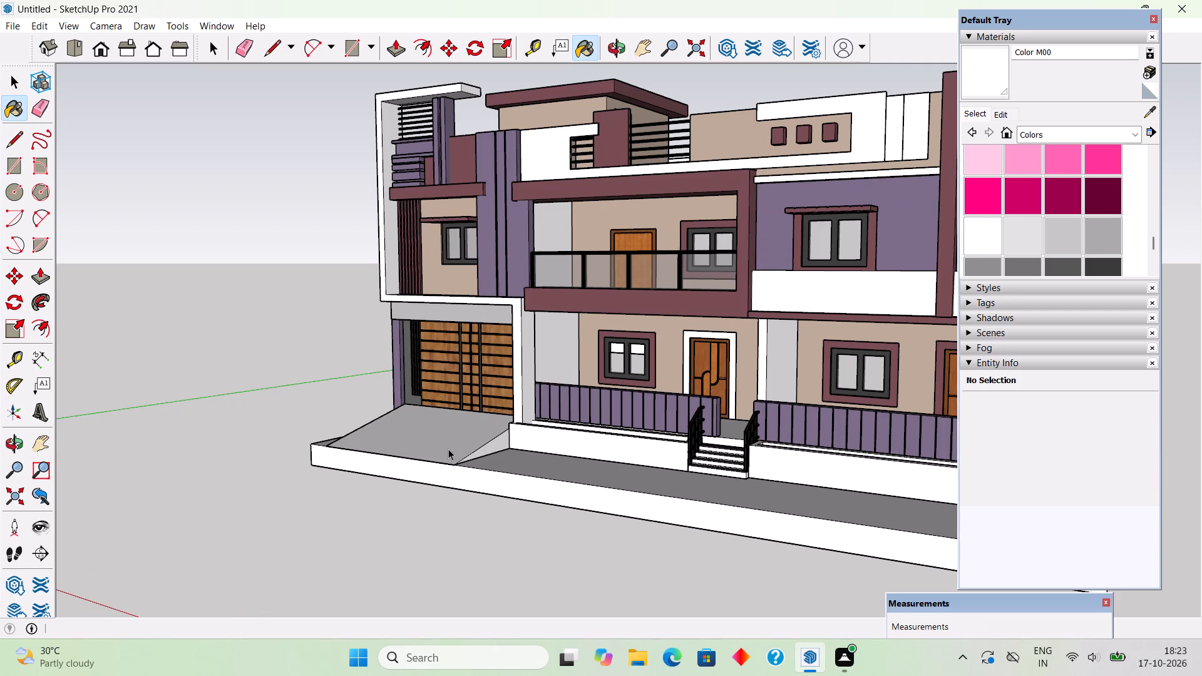
triple_click(448, 449)
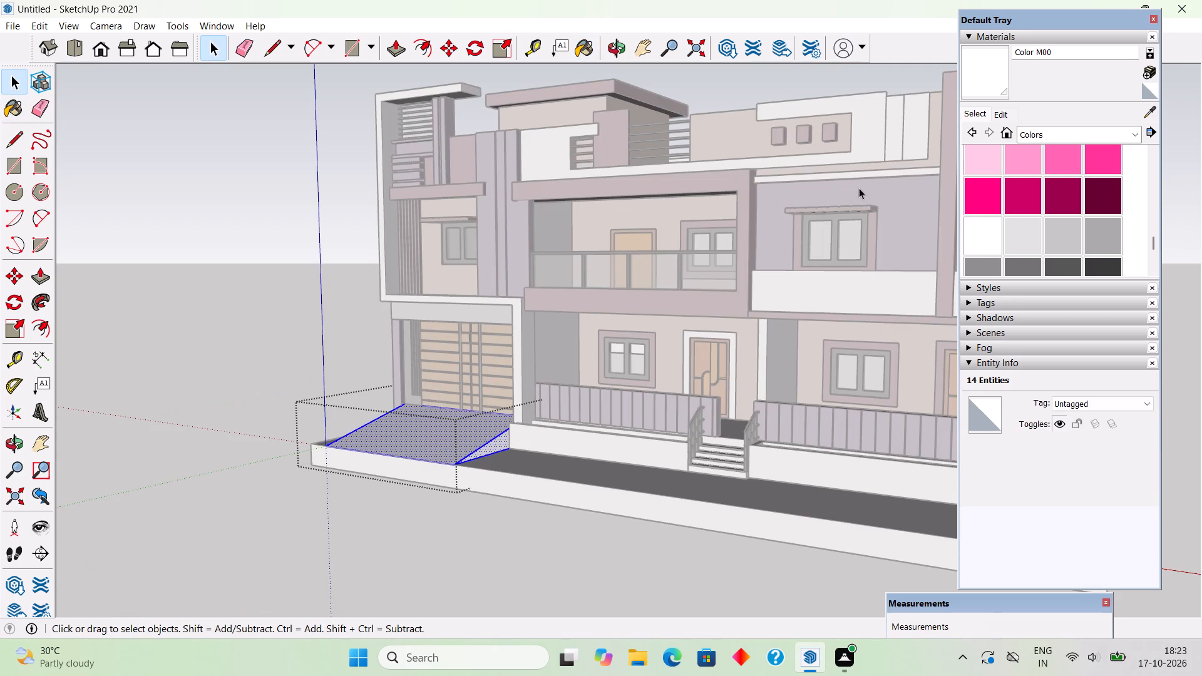
left_click(975, 247)
left_click(490, 434)
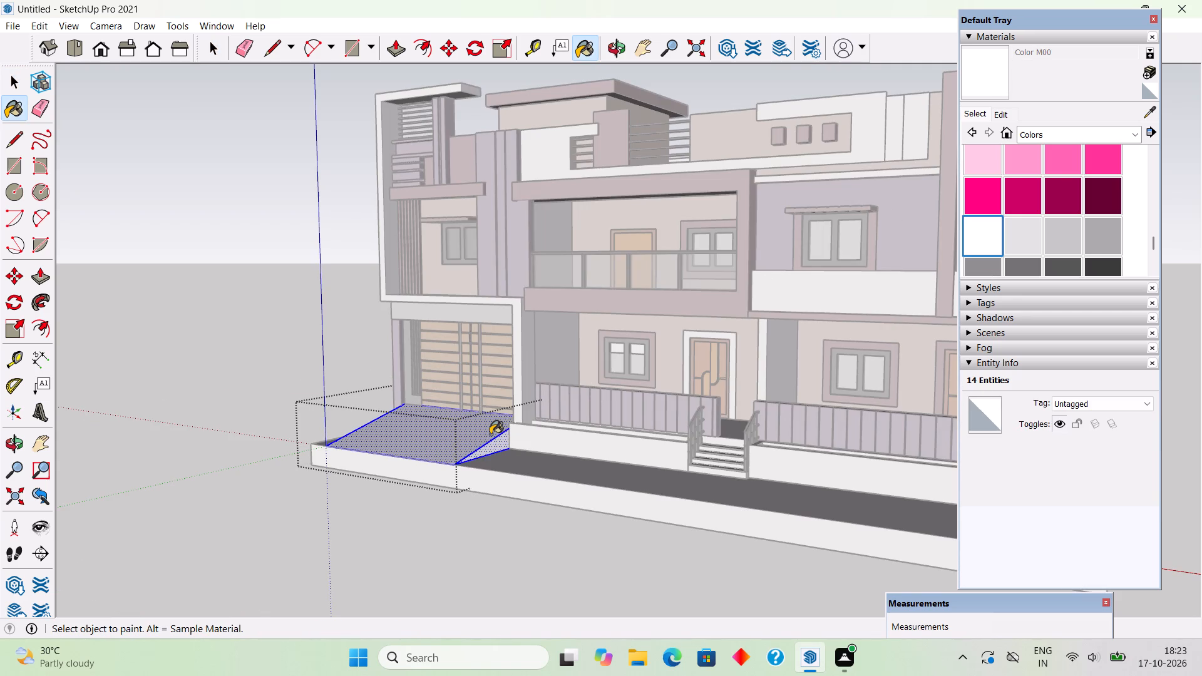
key("space")
scroll(490, 434, "down", 4)
left_click(311, 391)
Paint the lintel above the wooden garage gate grey with Color M05.
middle_click_drag(379, 486, 624, 507)
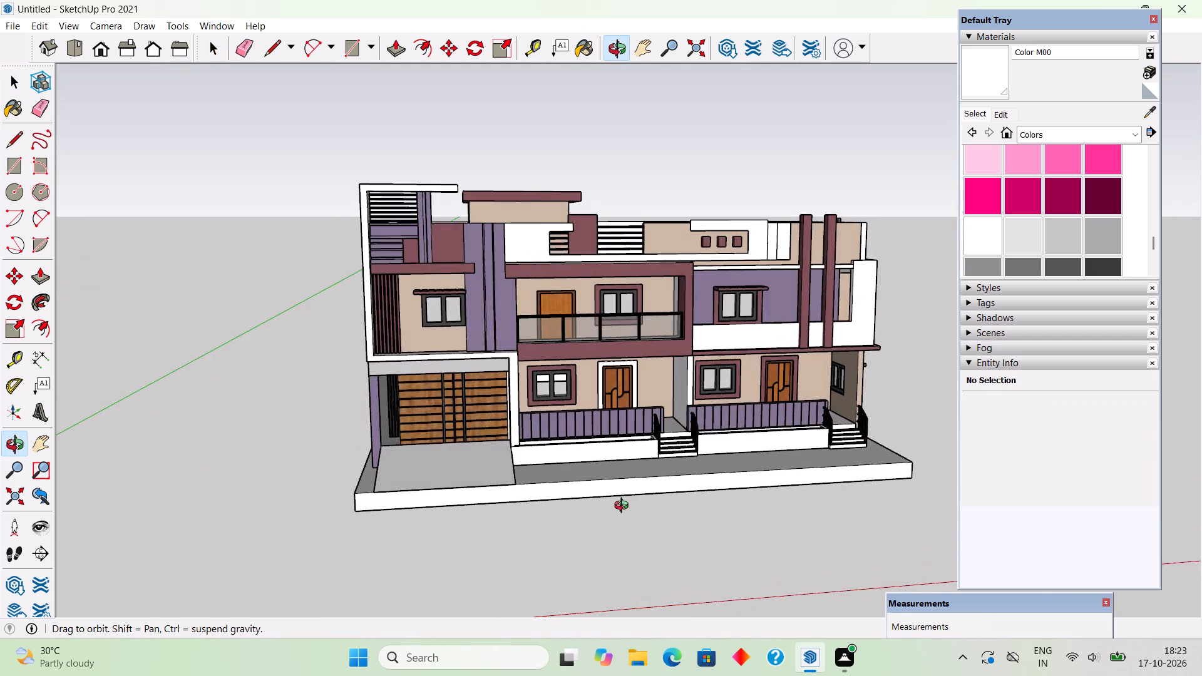
middle_click_drag(624, 507, 626, 504)
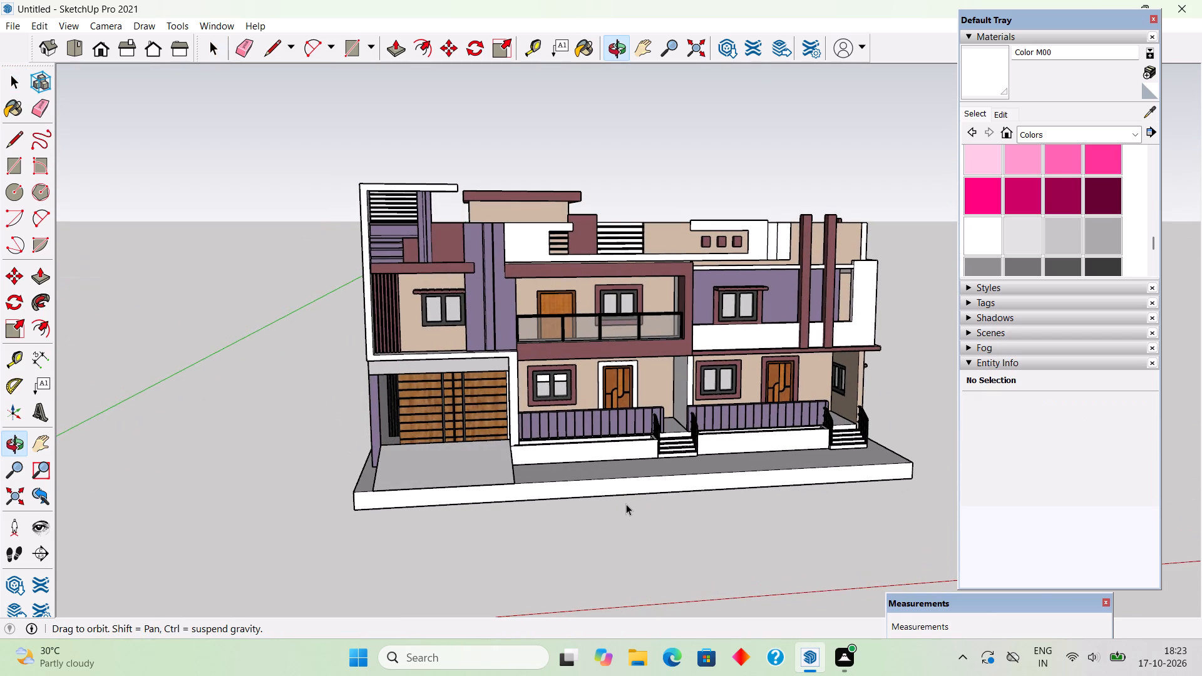
scroll(1081, 231, "down", 2)
scroll(1081, 231, "up", 1)
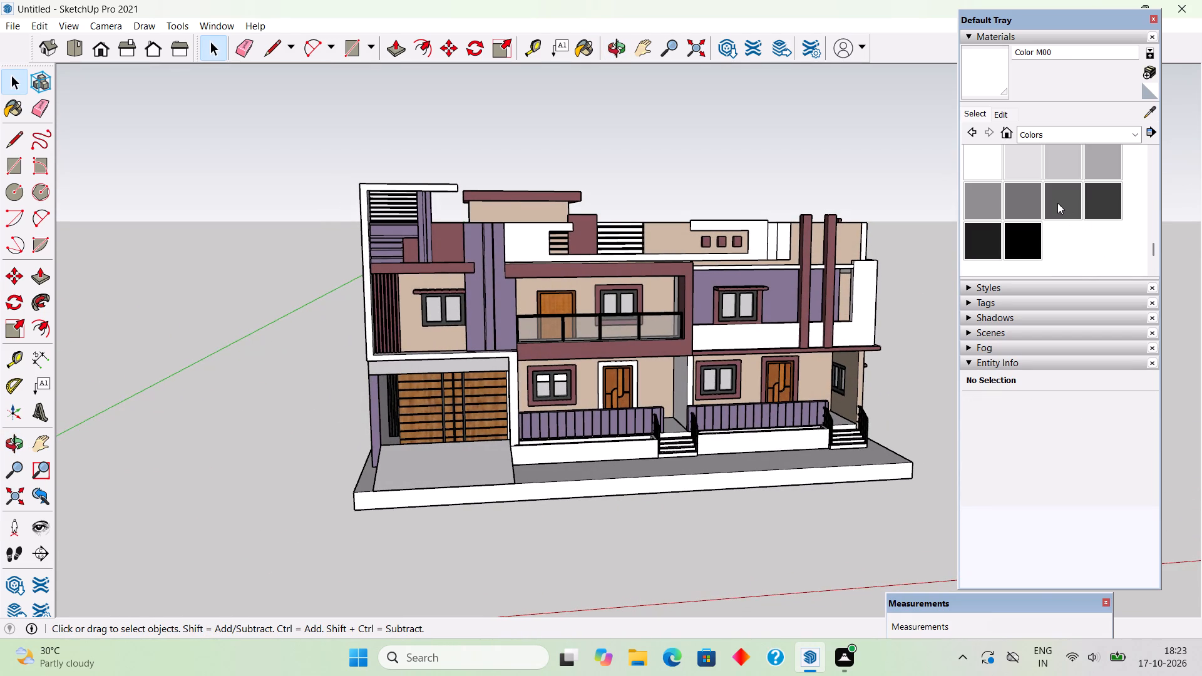
left_click(1027, 197)
scroll(455, 400, "up", 3)
left_click(449, 360)
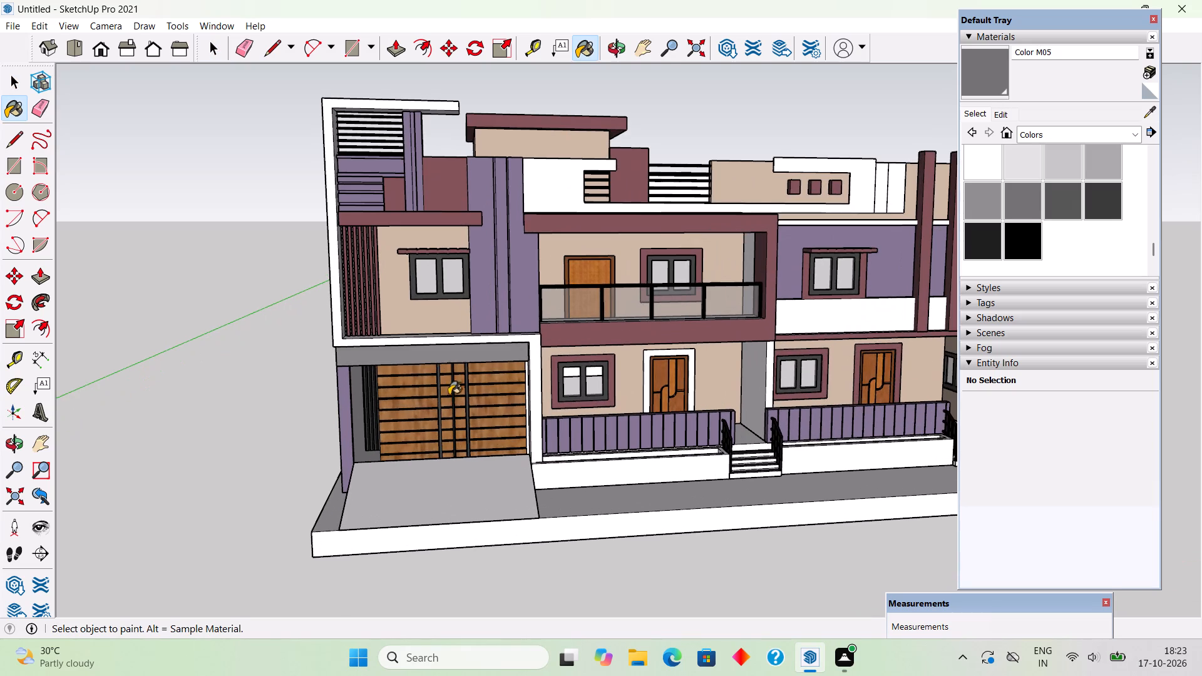
Open the house wall group and select the connected ground-floor wall around the maroon-framed door and its adjacent window.
middle_click_drag(449, 398, 431, 429)
scroll(431, 429, "down", 3)
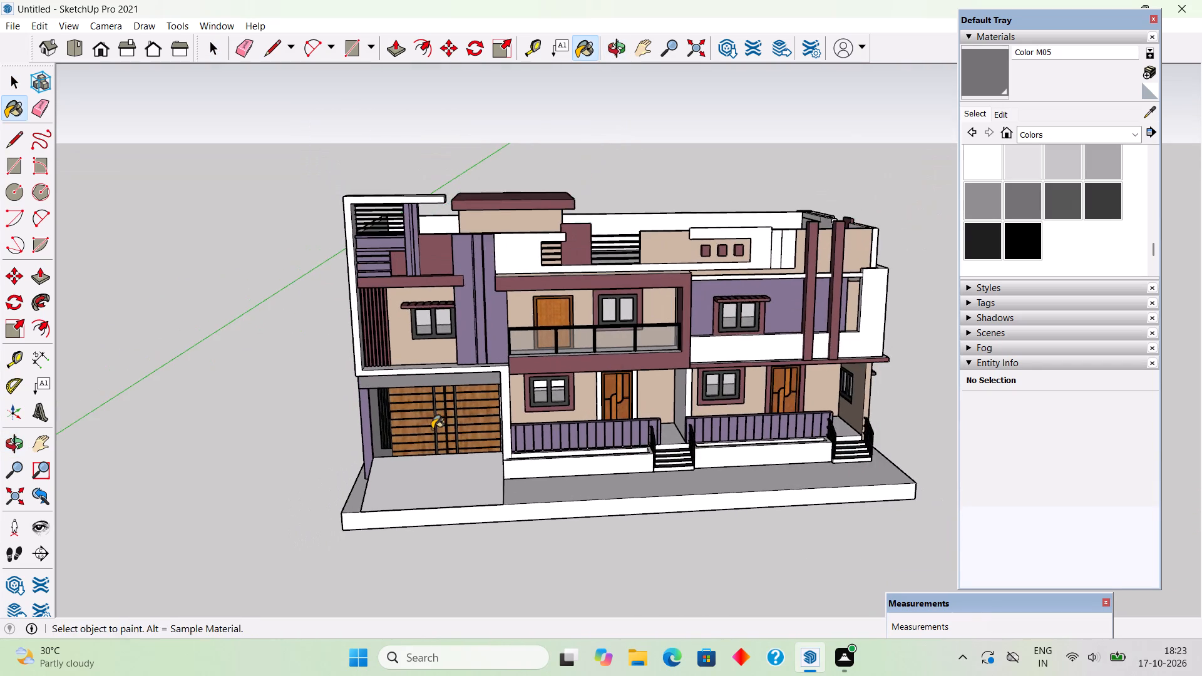
scroll(432, 429, "up", 1)
middle_click_drag(432, 428, 402, 345)
scroll(402, 345, "down", 2)
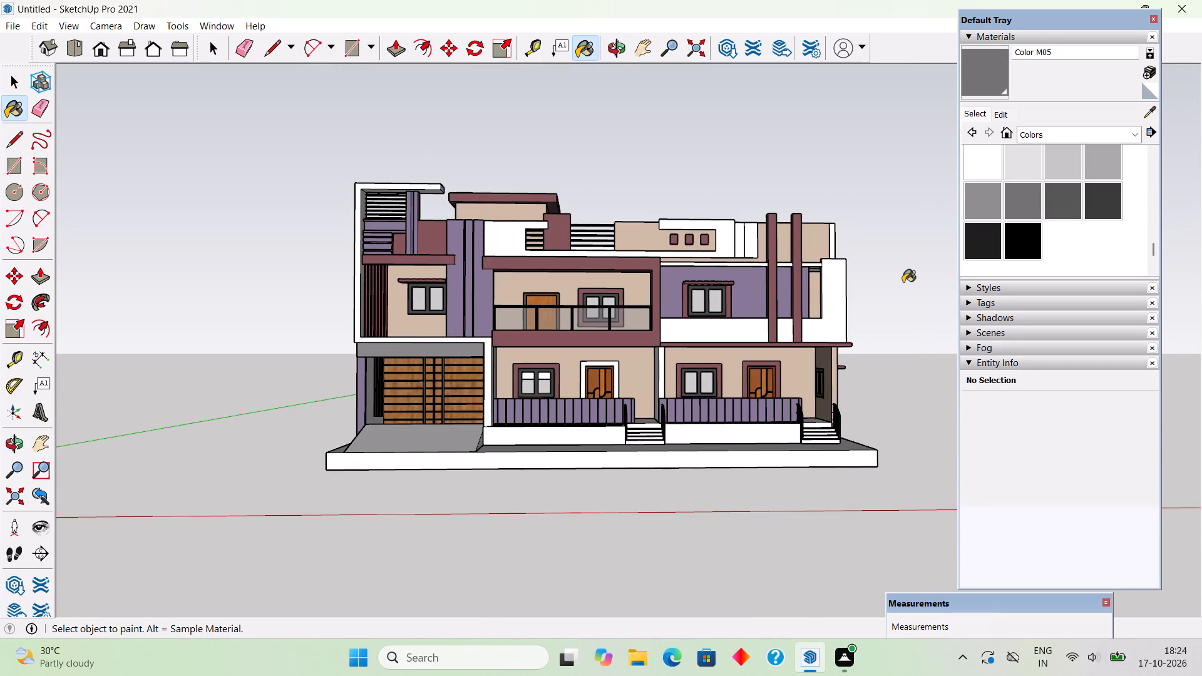
scroll(903, 282, "up", 3)
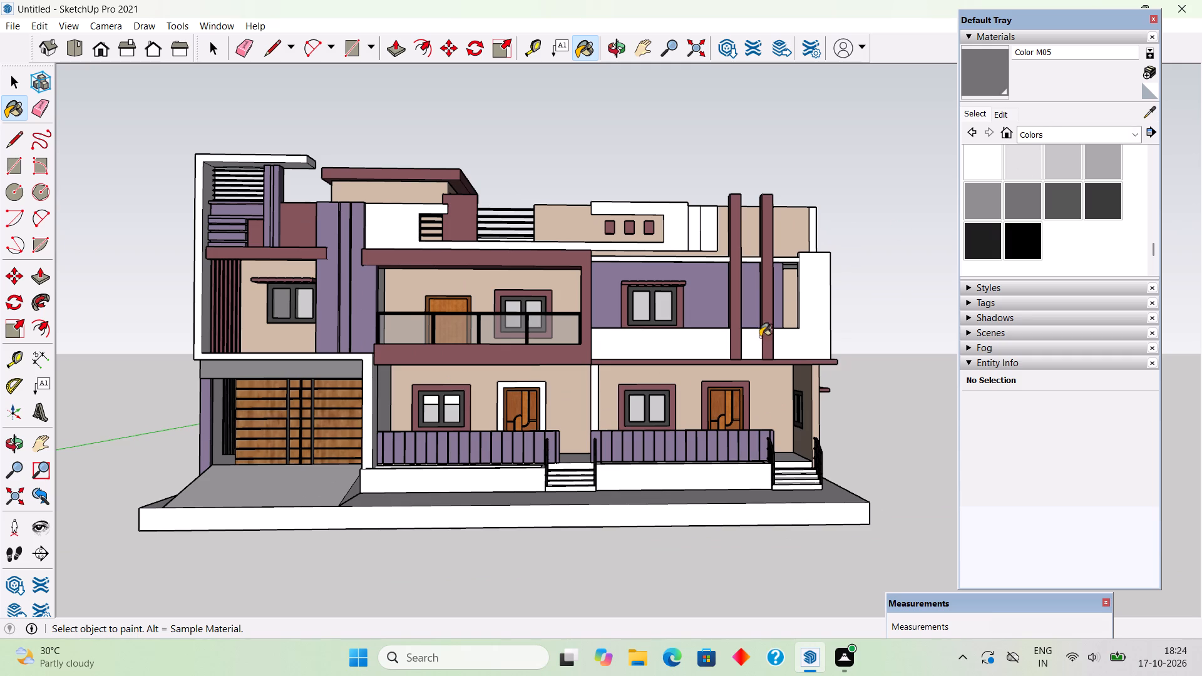
scroll(707, 396, "up", 7)
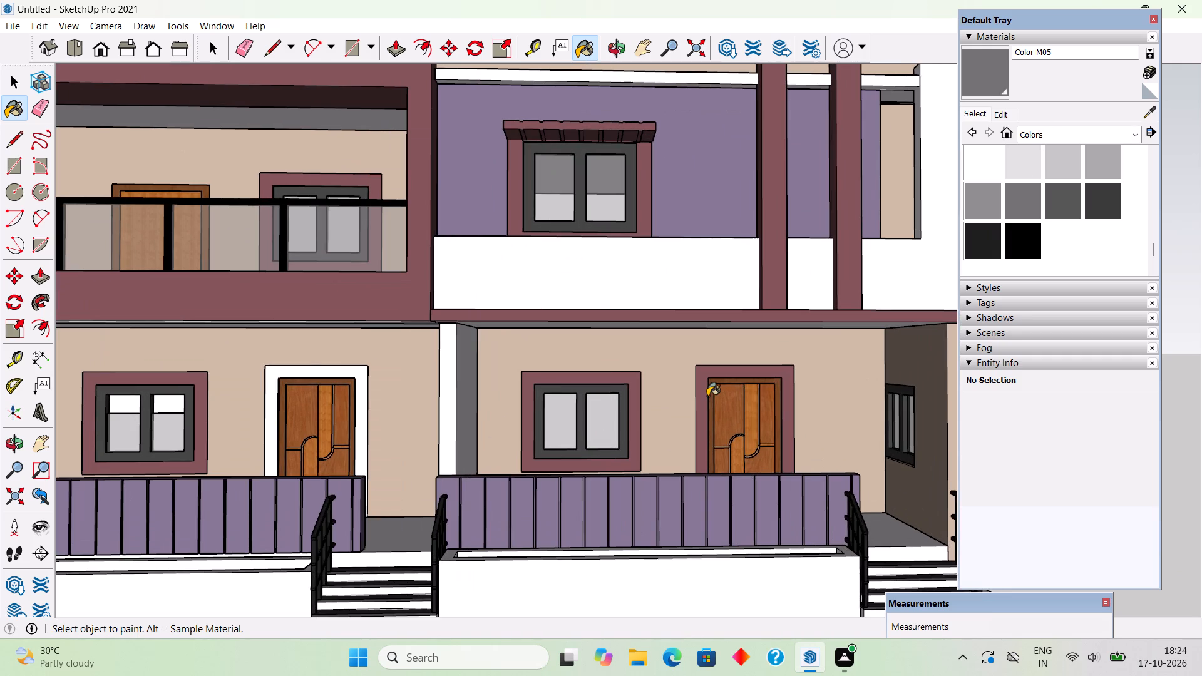
key("space")
triple_click(673, 404)
middle_click_drag(672, 401, 684, 461)
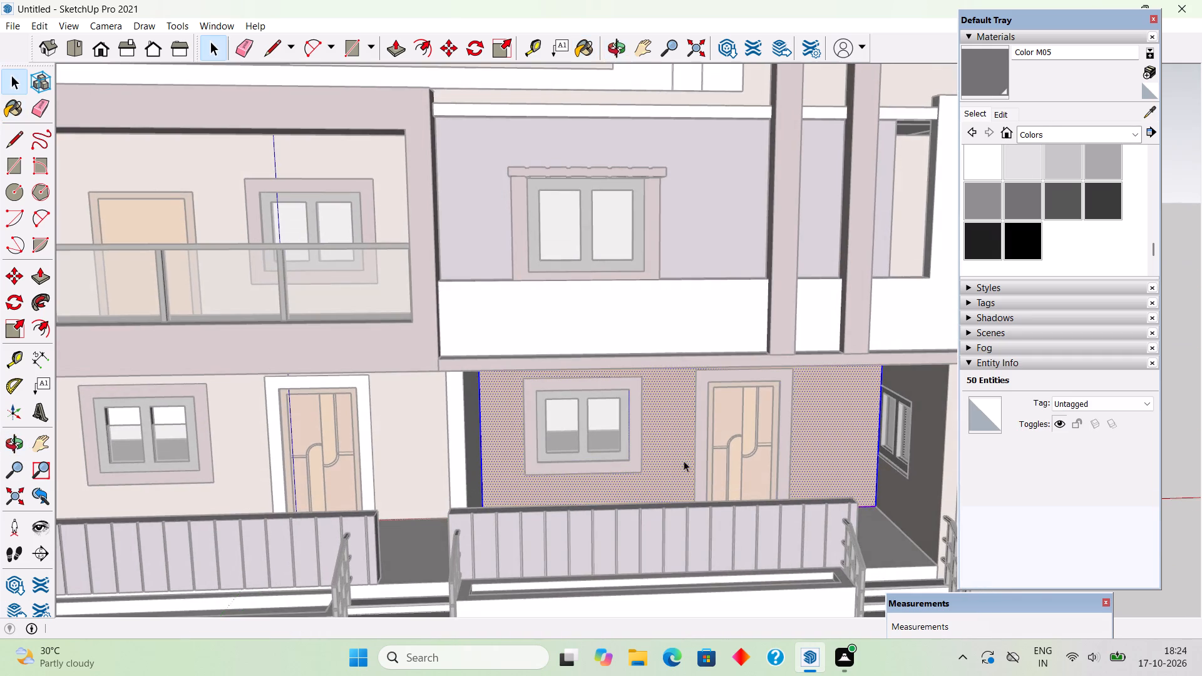
scroll(709, 413, "up", 3)
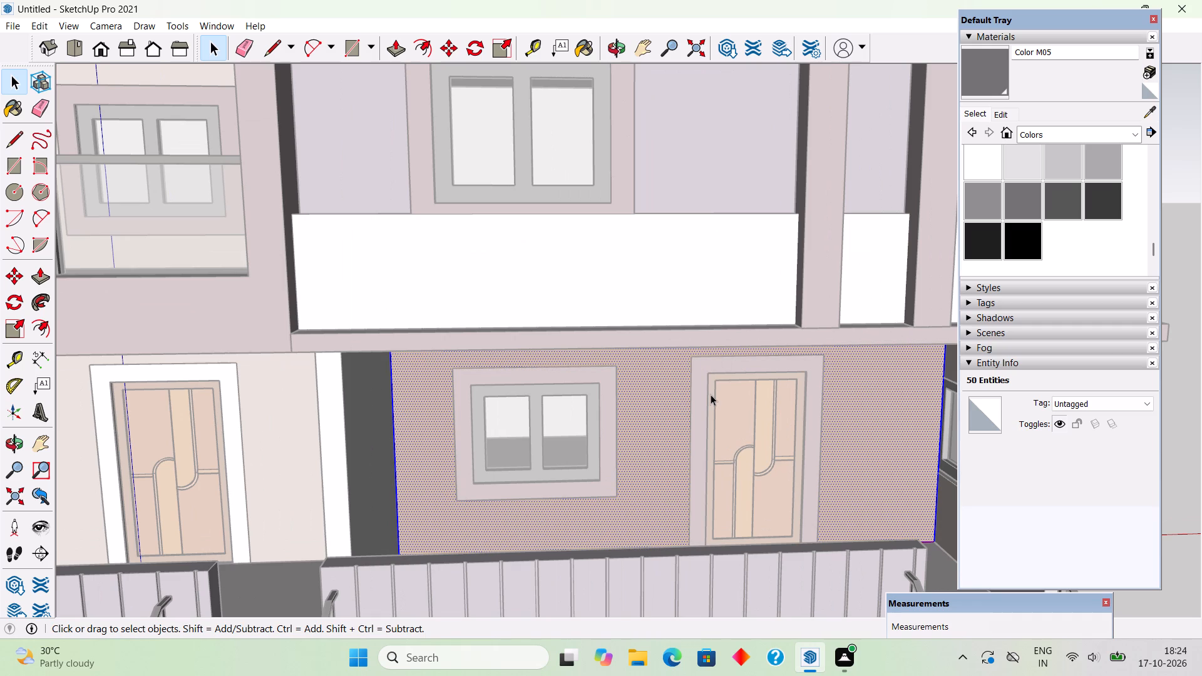
scroll(711, 394, "up", 4)
middle_click_drag(709, 302, 709, 282)
scroll(709, 296, "up", 6)
middle_click_drag(720, 327, 724, 309)
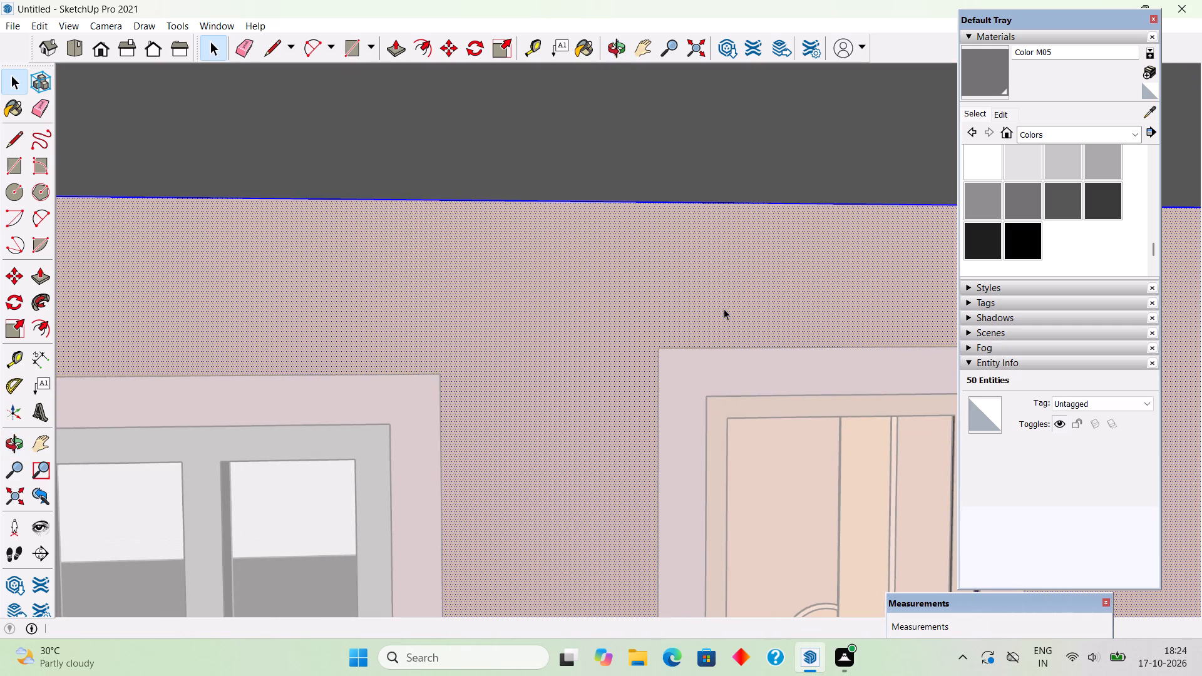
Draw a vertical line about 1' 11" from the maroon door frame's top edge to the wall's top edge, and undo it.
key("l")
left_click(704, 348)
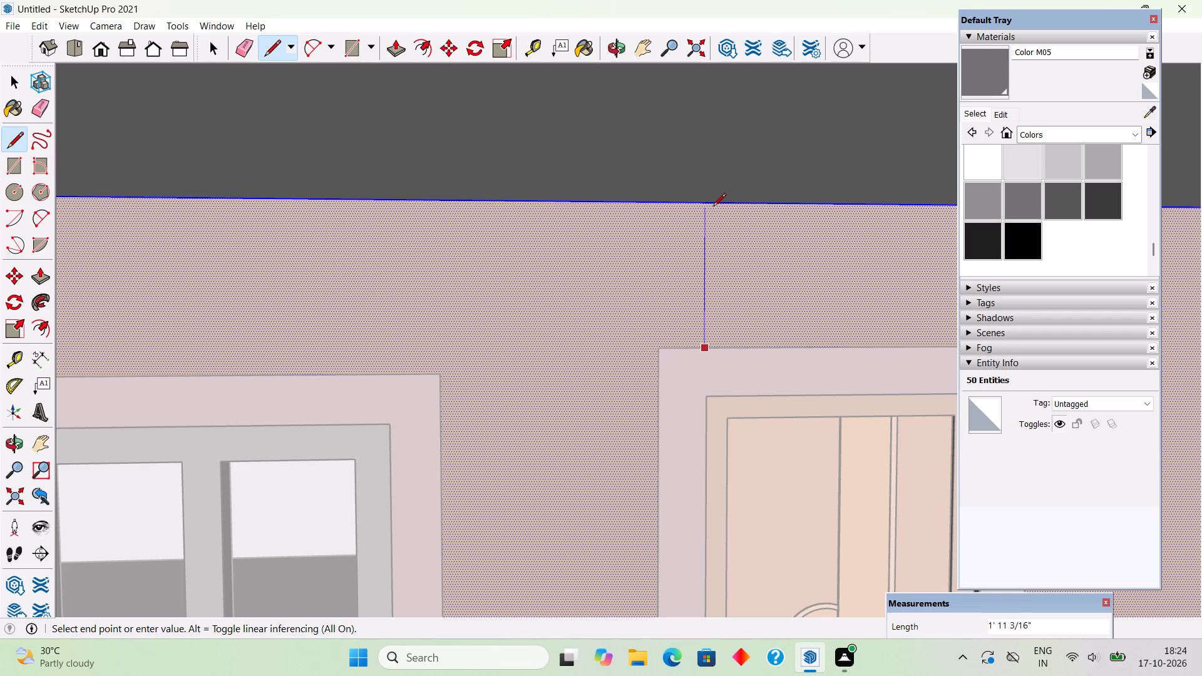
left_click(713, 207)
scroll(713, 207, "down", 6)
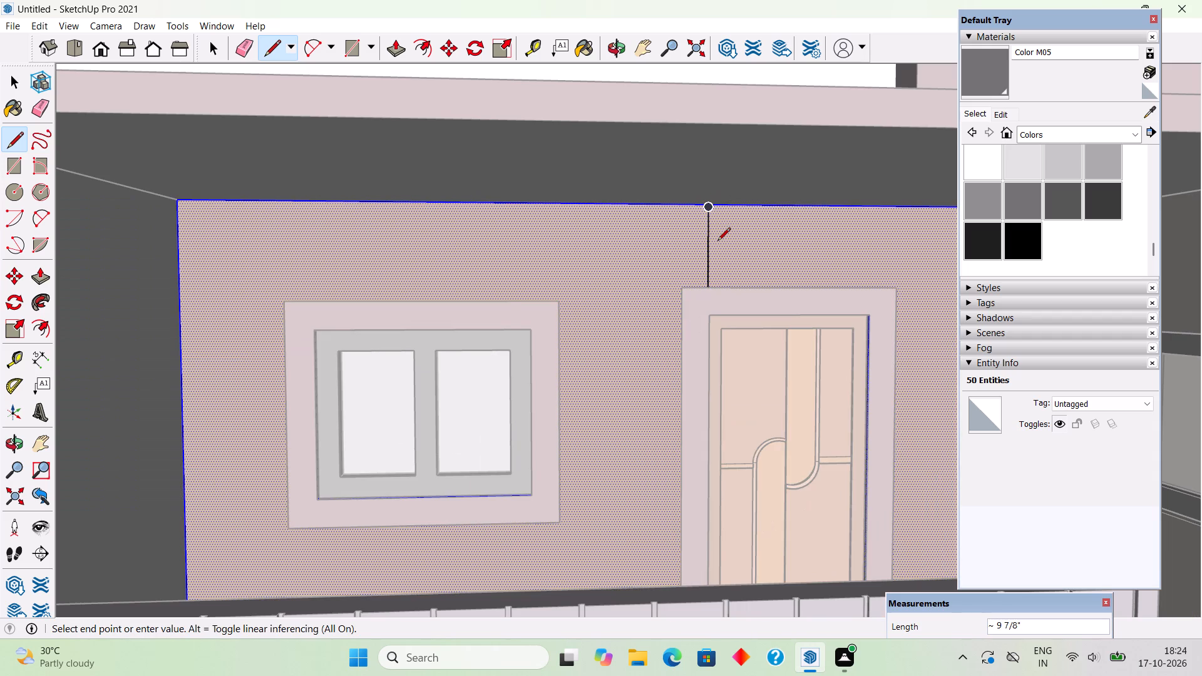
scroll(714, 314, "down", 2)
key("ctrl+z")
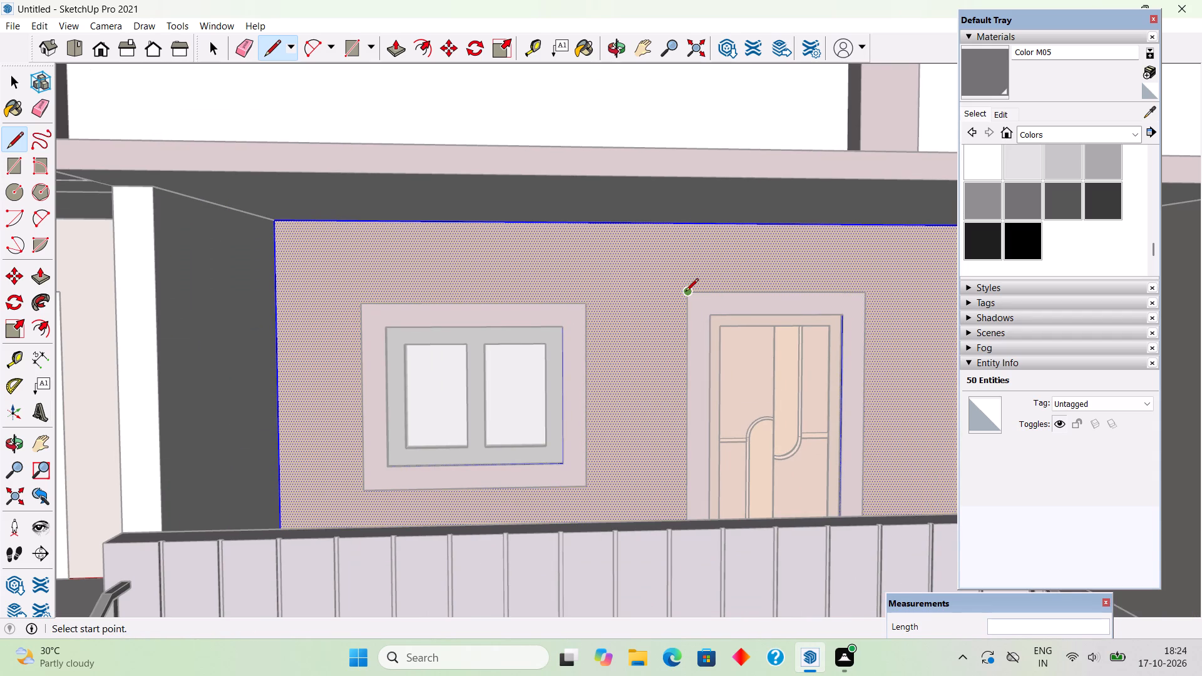
Draw a 10' vertical line from the wall's top edge to the floor along the maroon door frame's window-side edge.
left_click(688, 224)
scroll(687, 349, "down", 8)
middle_click_drag(687, 350, 692, 518)
scroll(698, 457, "up", 10)
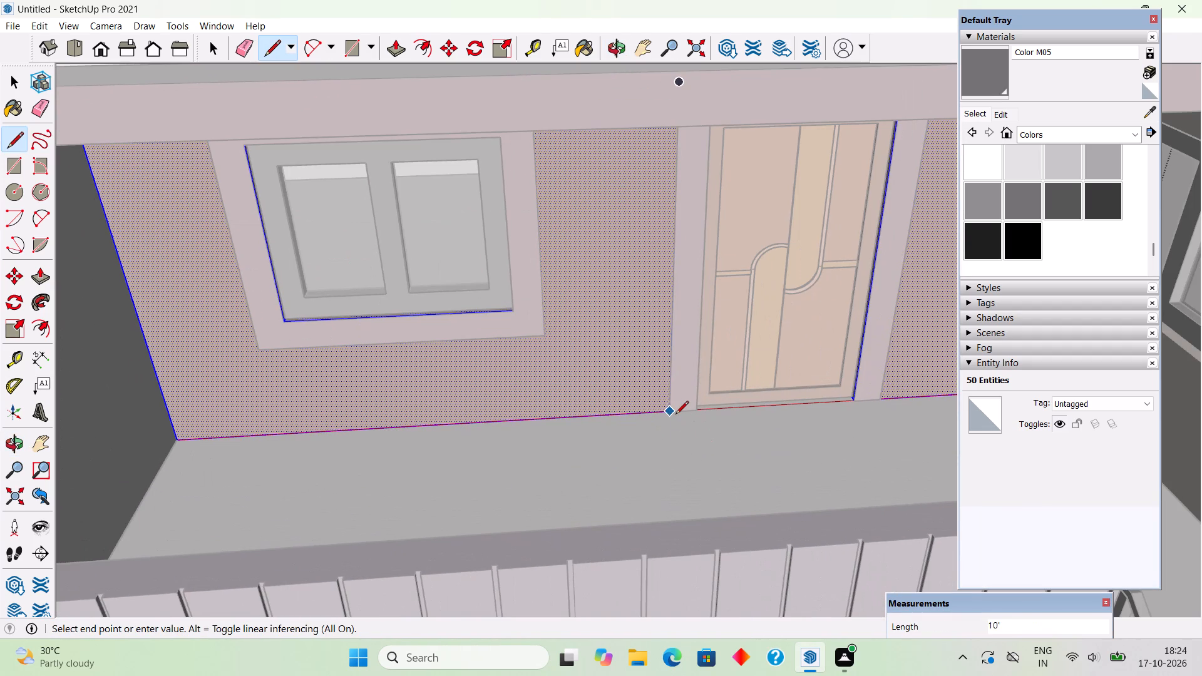
left_click(675, 414)
scroll(675, 414, "down", 4)
key("space")
scroll(687, 410, "down", 2)
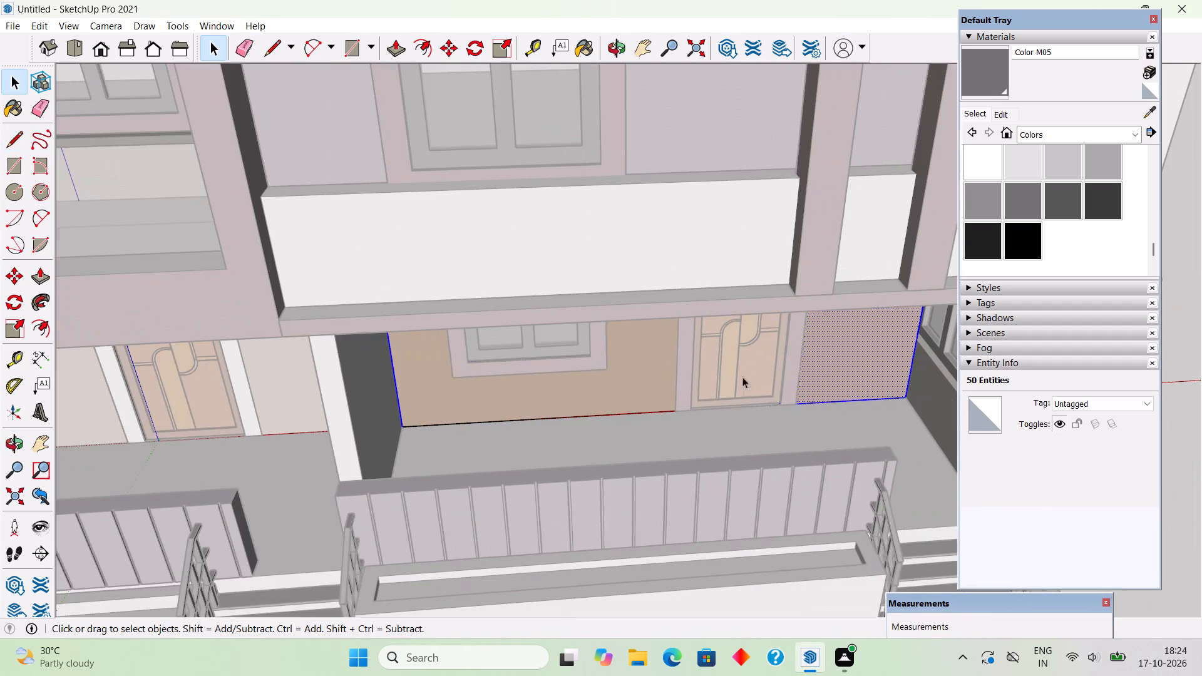
Paint the split-off wall section around the maroon-framed window with the Field Rectangle Tile material and leave the wall group.
middle_click_drag(767, 359, 767, 263)
scroll(767, 263, "down", 2)
scroll(836, 346, "down", 4)
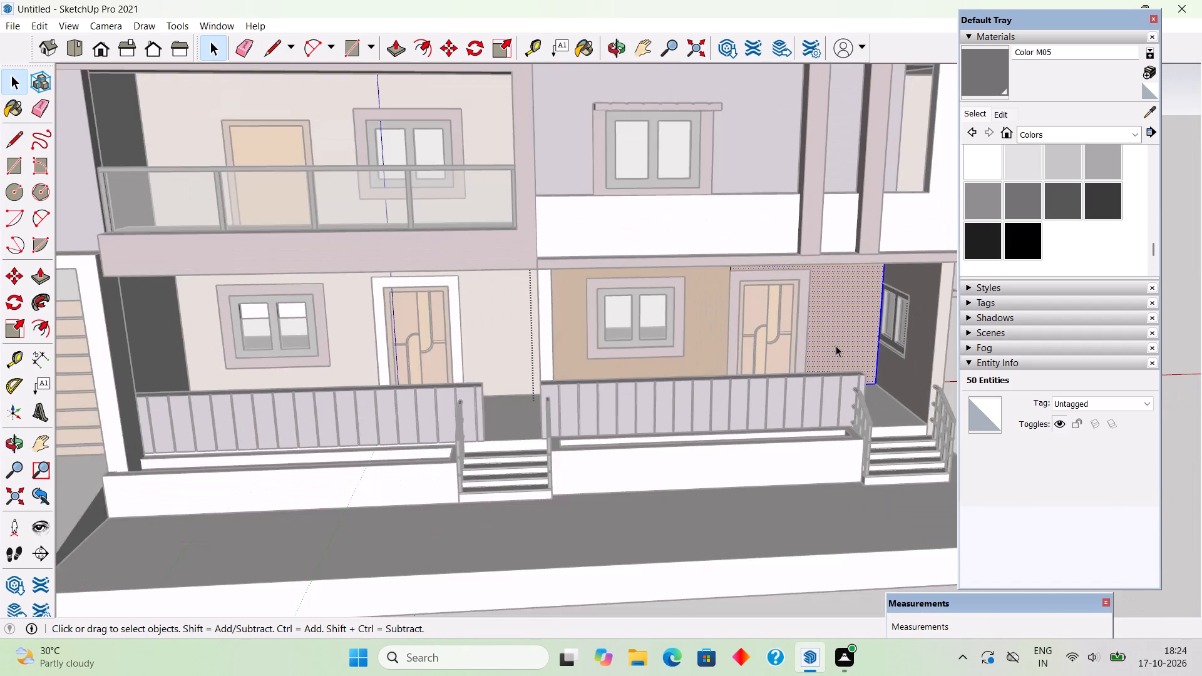
scroll(830, 346, "down", 3)
left_click(1039, 134)
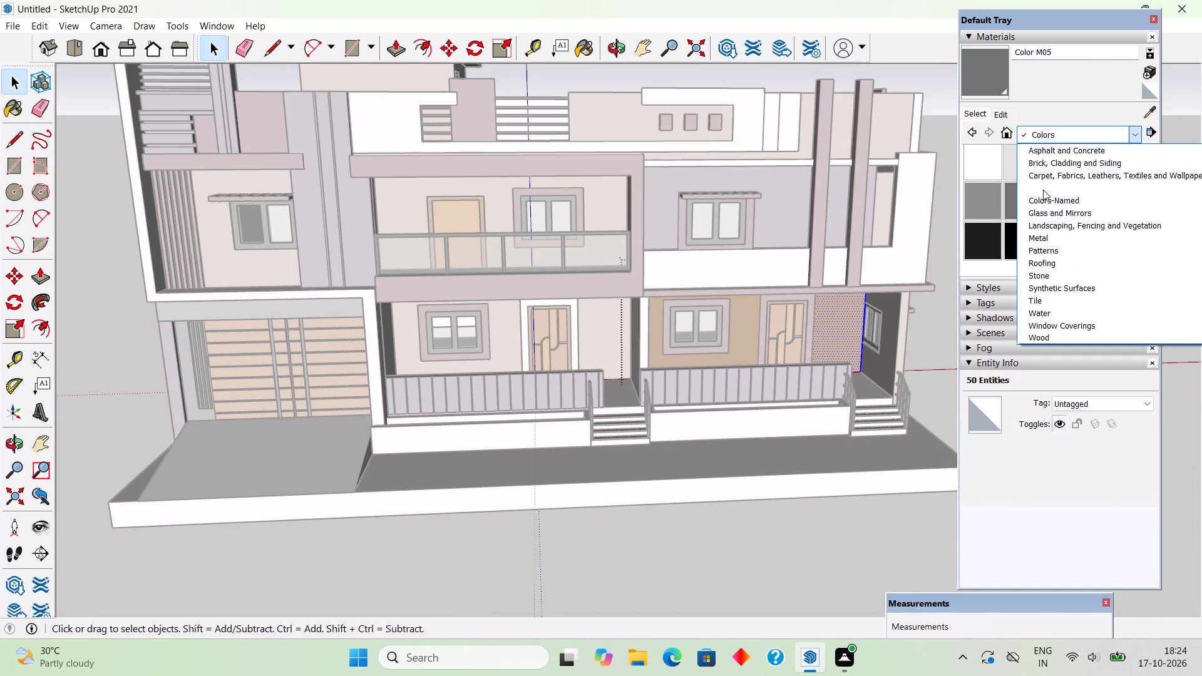
left_click(1048, 305)
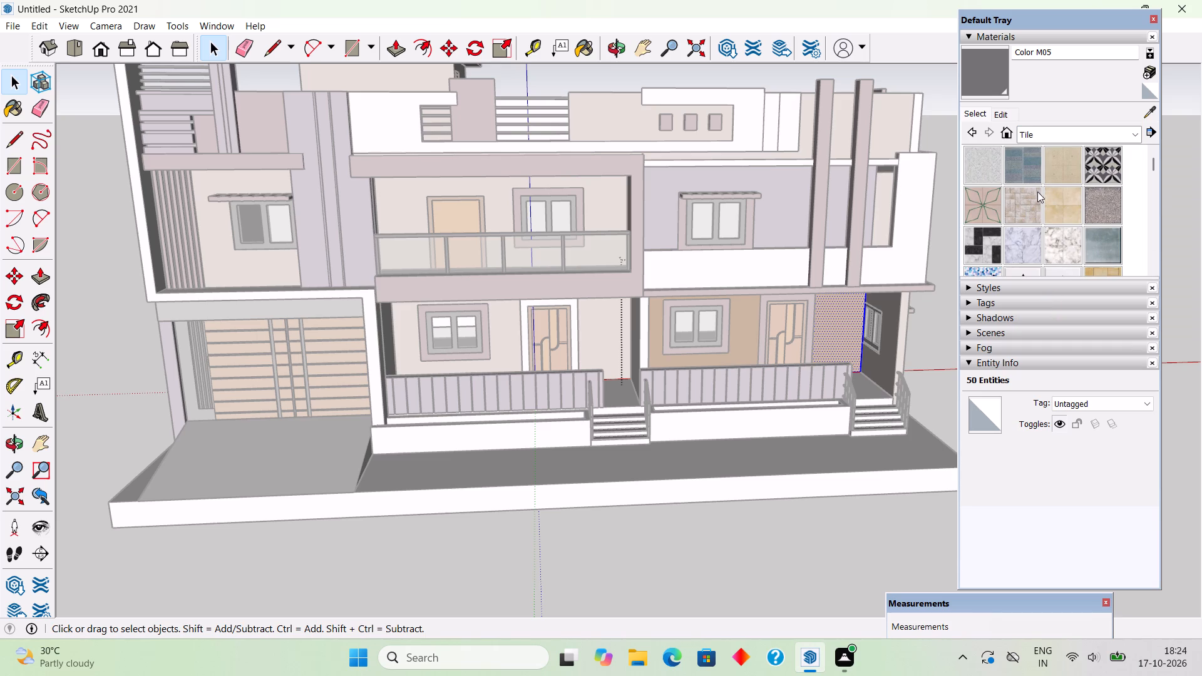
left_click(1021, 205)
left_click(737, 357)
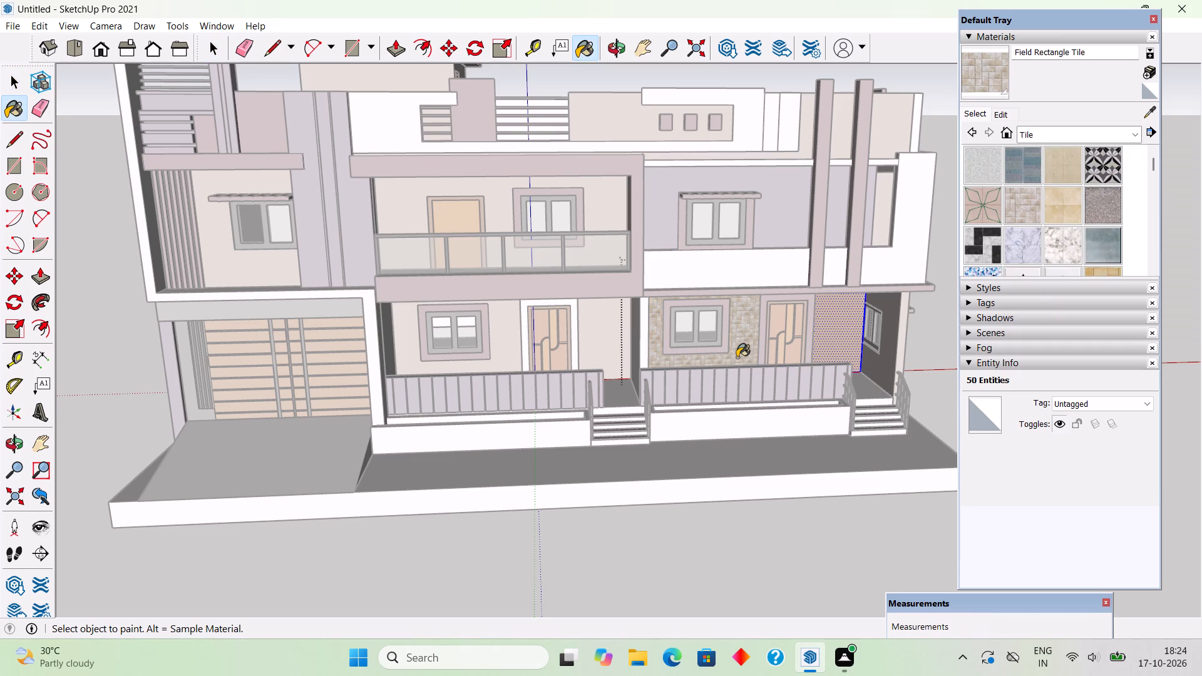
key("space")
key("space")
left_click(784, 525)
middle_click_drag(784, 525, 798, 376)
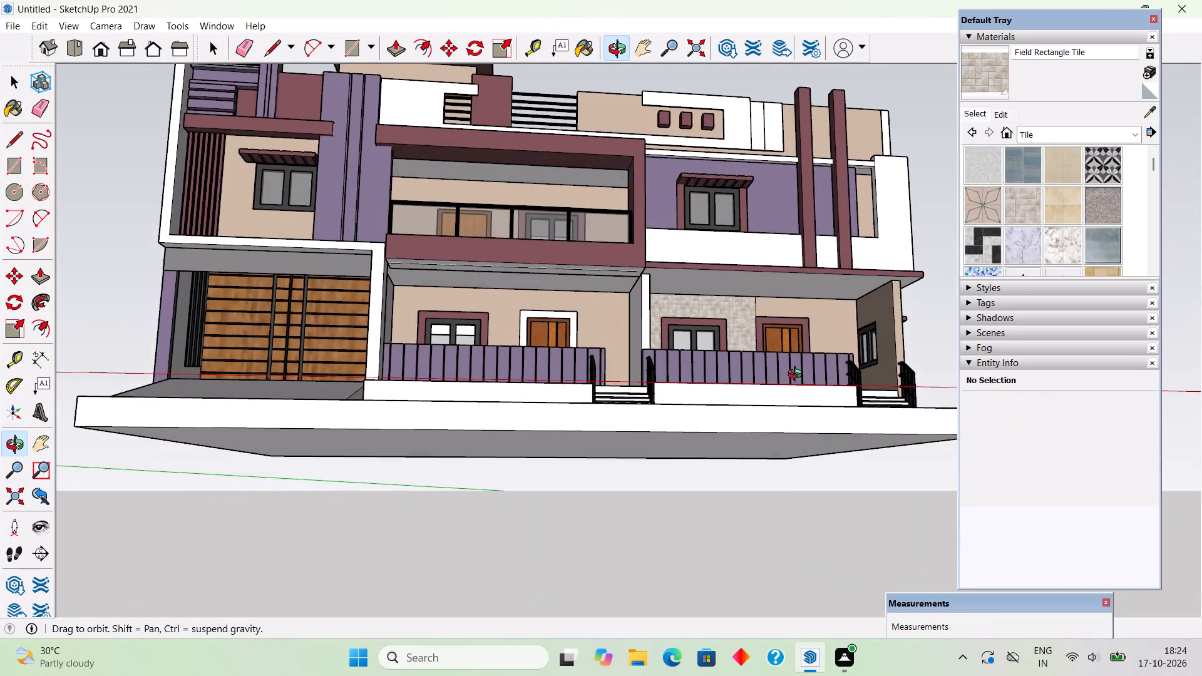
middle_click_drag(798, 376, 754, 441)
scroll(728, 349, "up", 8)
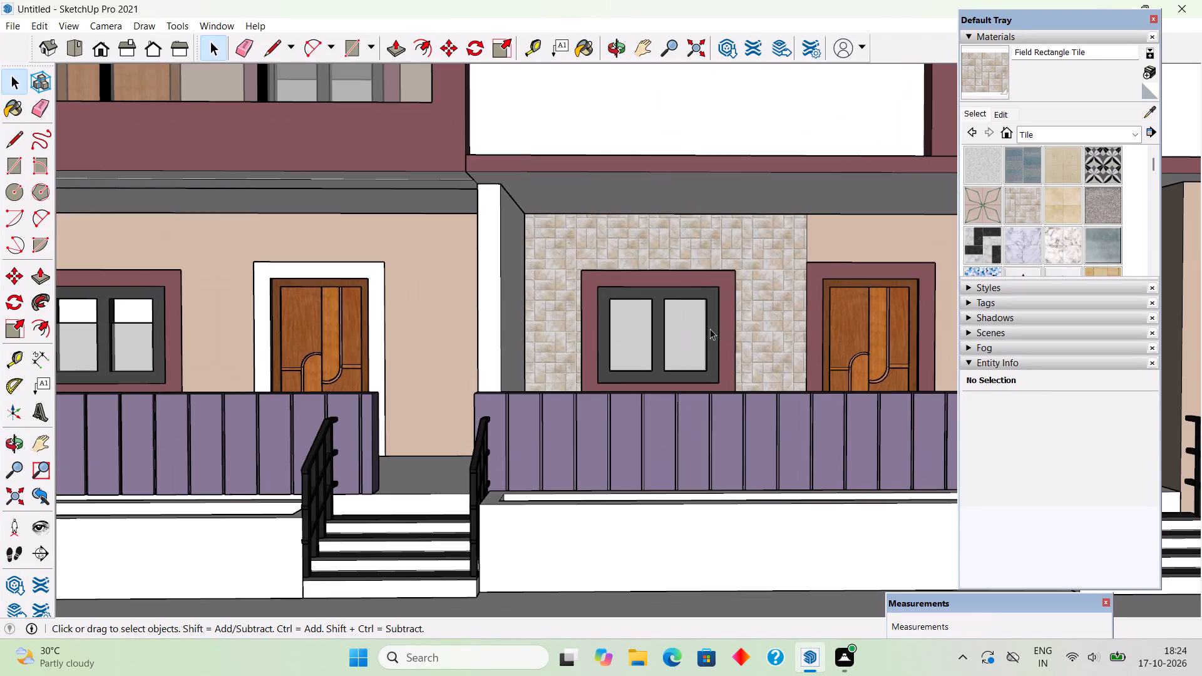
scroll(710, 329, "up", 2)
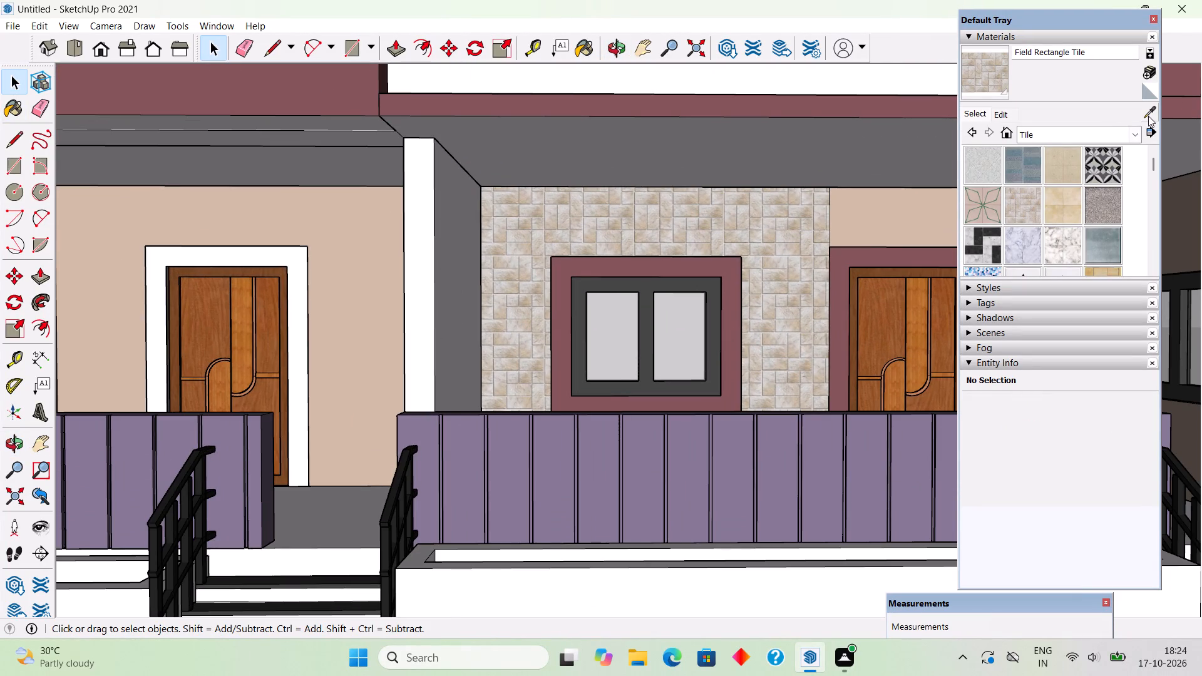
scroll(1089, 130, "up", 1)
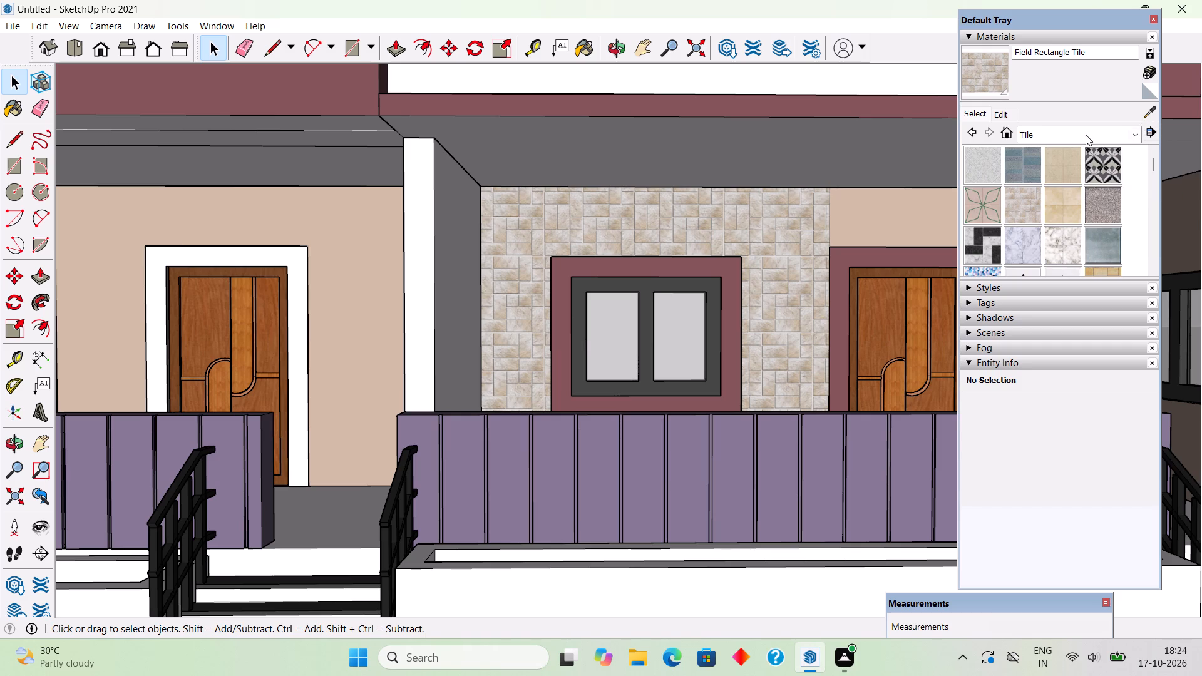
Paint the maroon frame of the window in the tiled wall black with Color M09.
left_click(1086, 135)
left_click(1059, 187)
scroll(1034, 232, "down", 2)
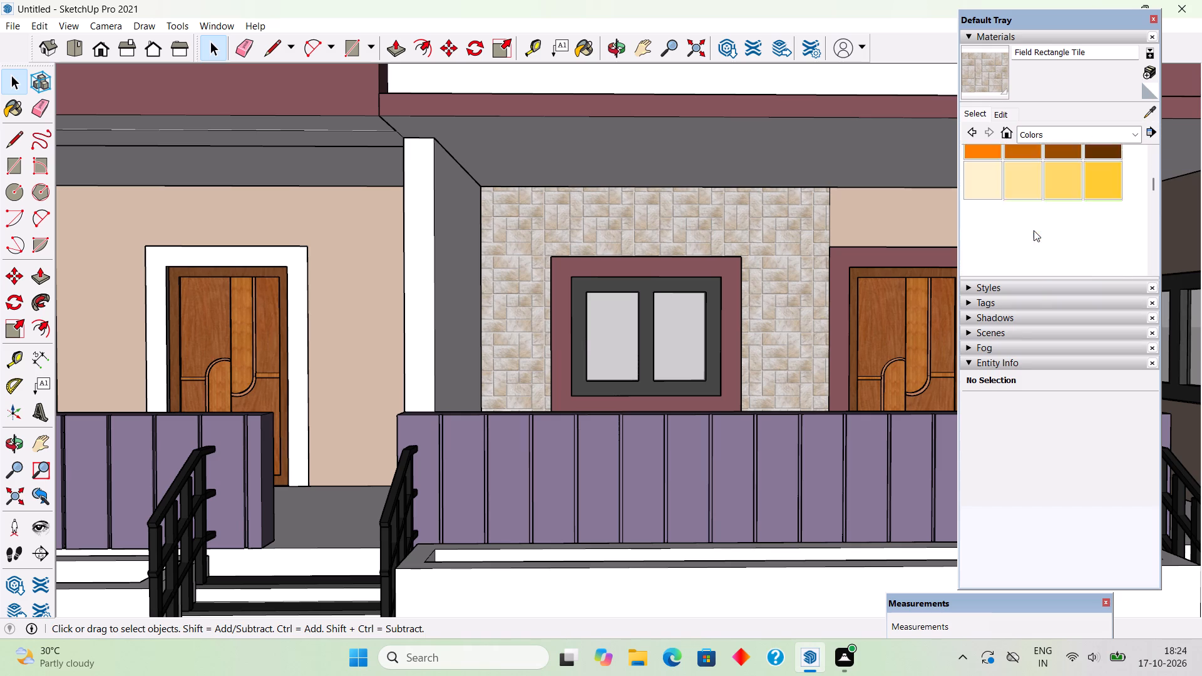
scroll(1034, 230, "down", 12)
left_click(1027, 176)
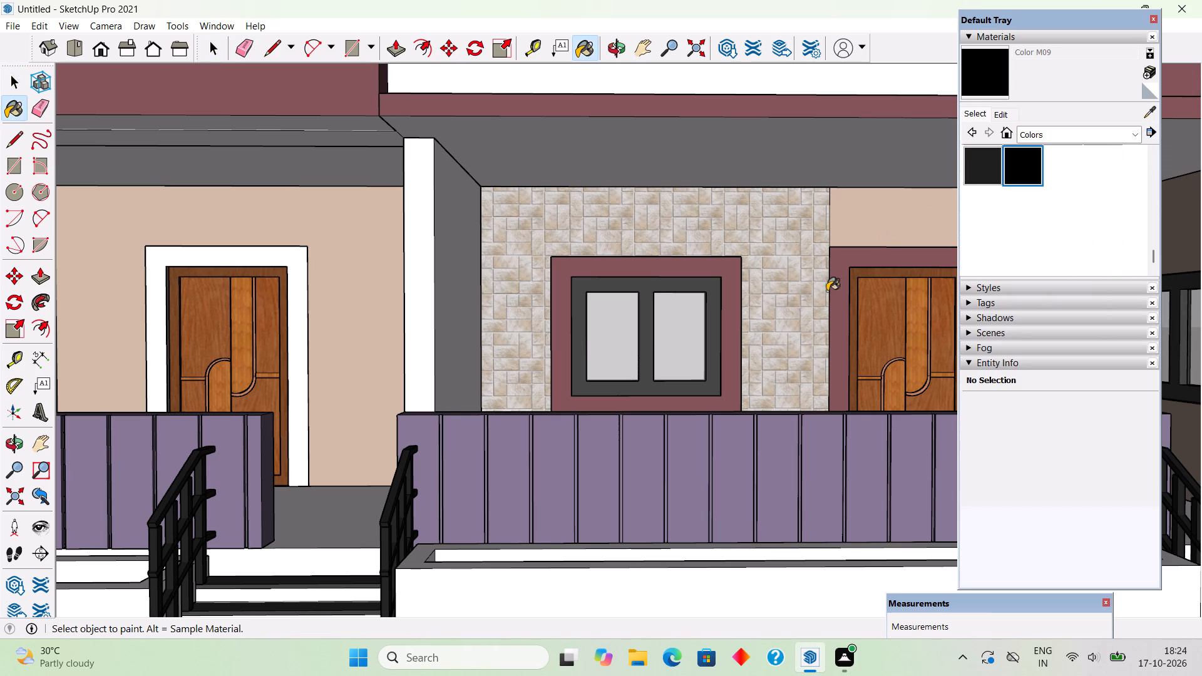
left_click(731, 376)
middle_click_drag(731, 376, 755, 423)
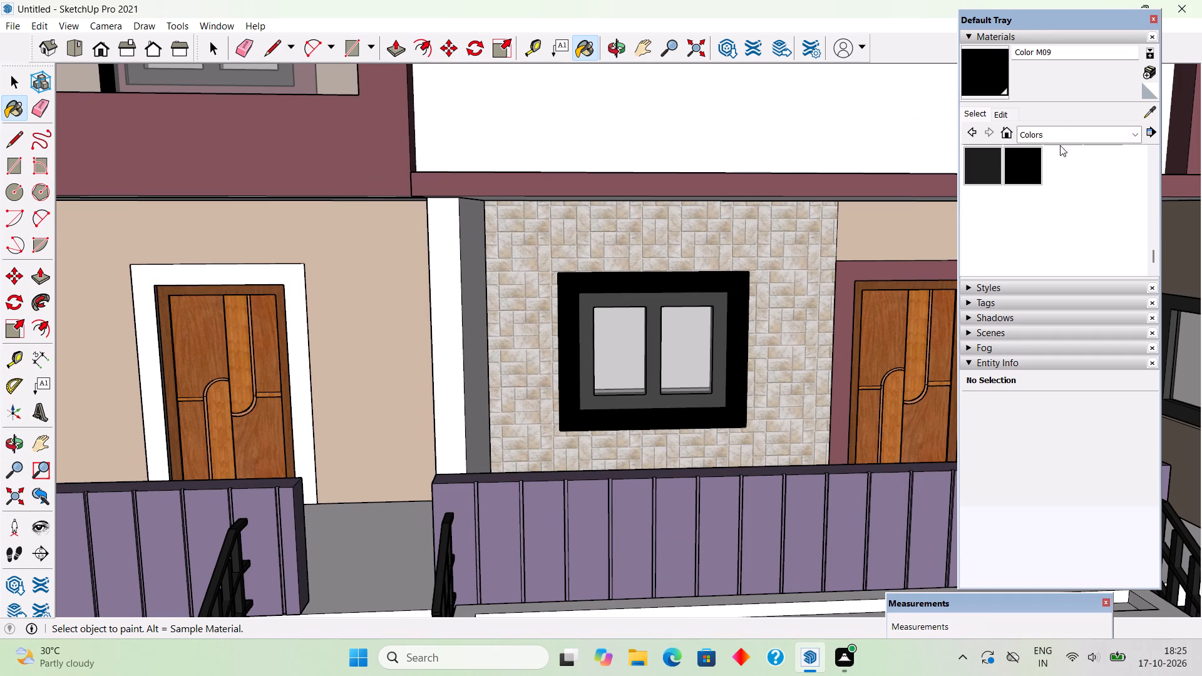
Sample Wood Veneer 01 from the ground-floor door frame and apply it to the outer frame of the tiled wall's window.
left_click(1149, 119)
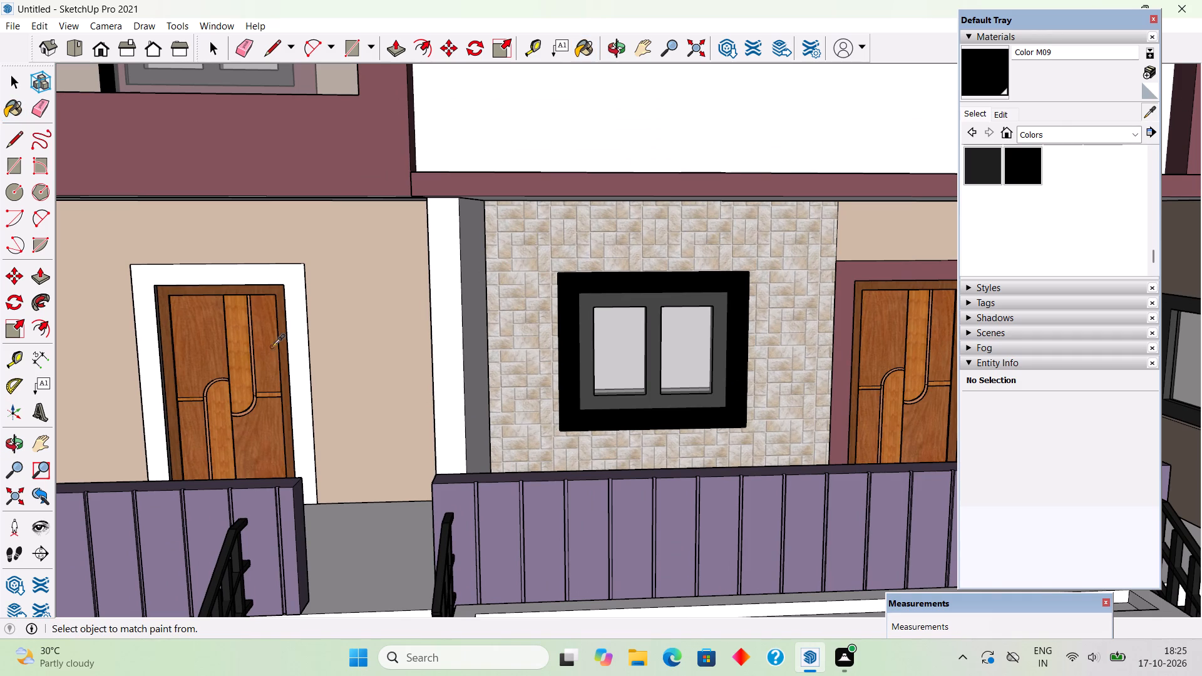
scroll(275, 353, "up", 1)
left_click(282, 361)
scroll(282, 361, "up", 1)
scroll(613, 395, "up", 3)
left_click(640, 388)
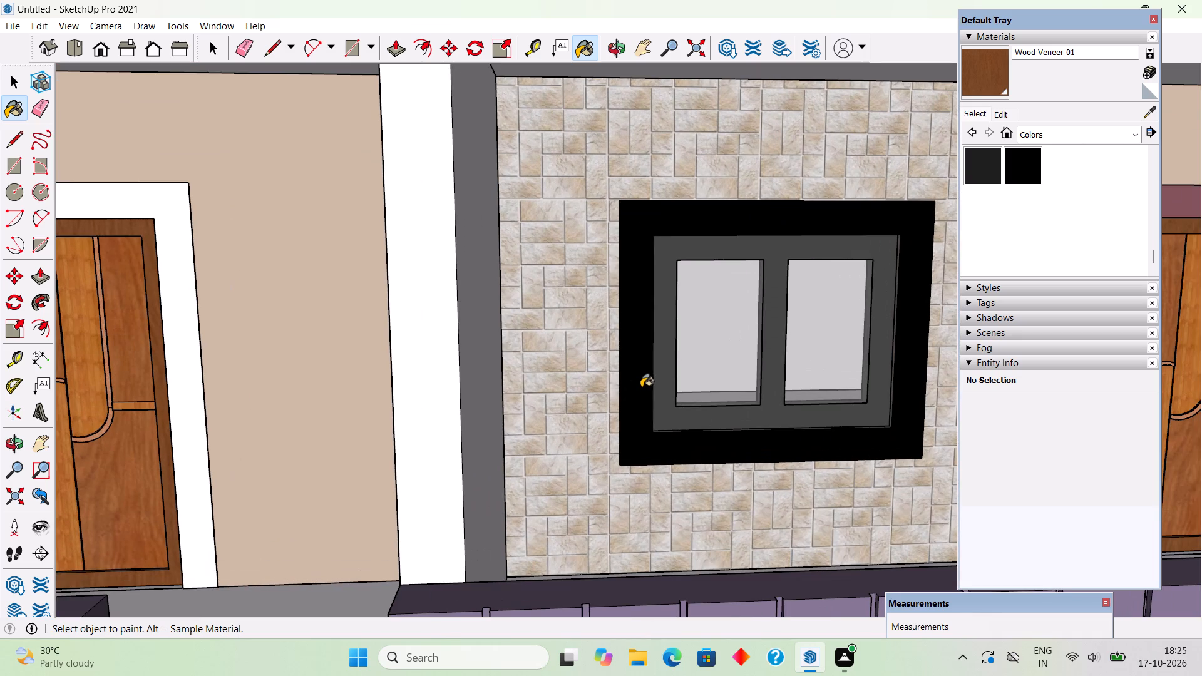
scroll(641, 387, "down", 2)
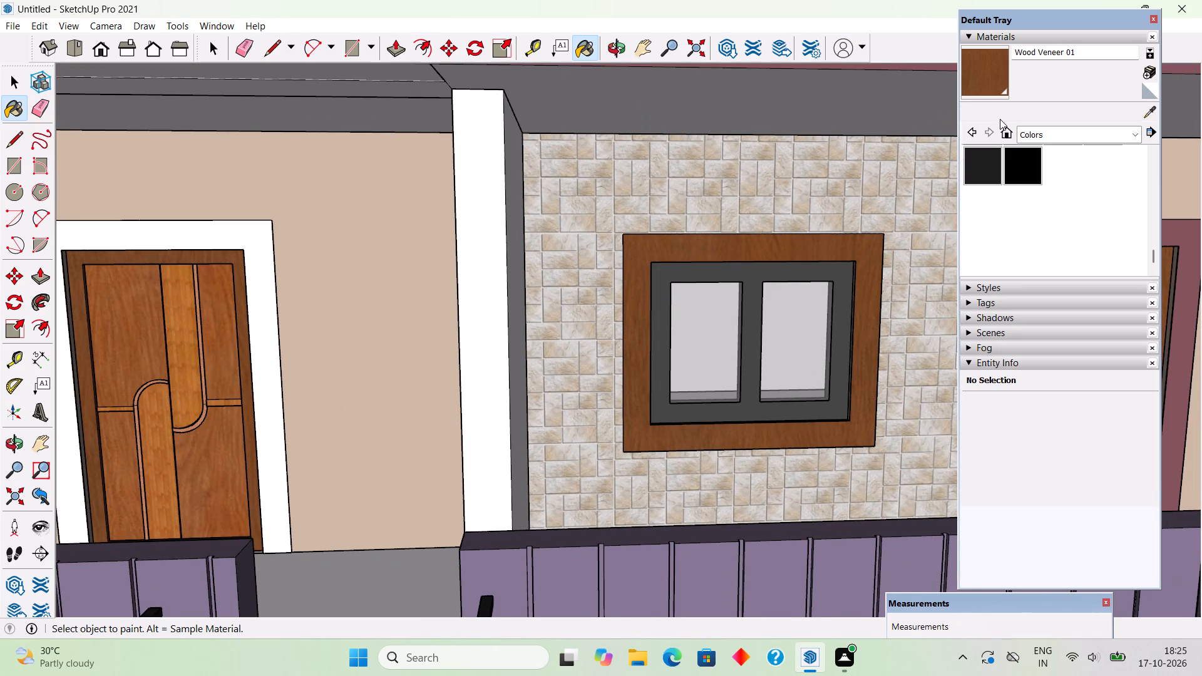
Darken the Wood Veneer 01 material to a deep brown.
left_click(1000, 111)
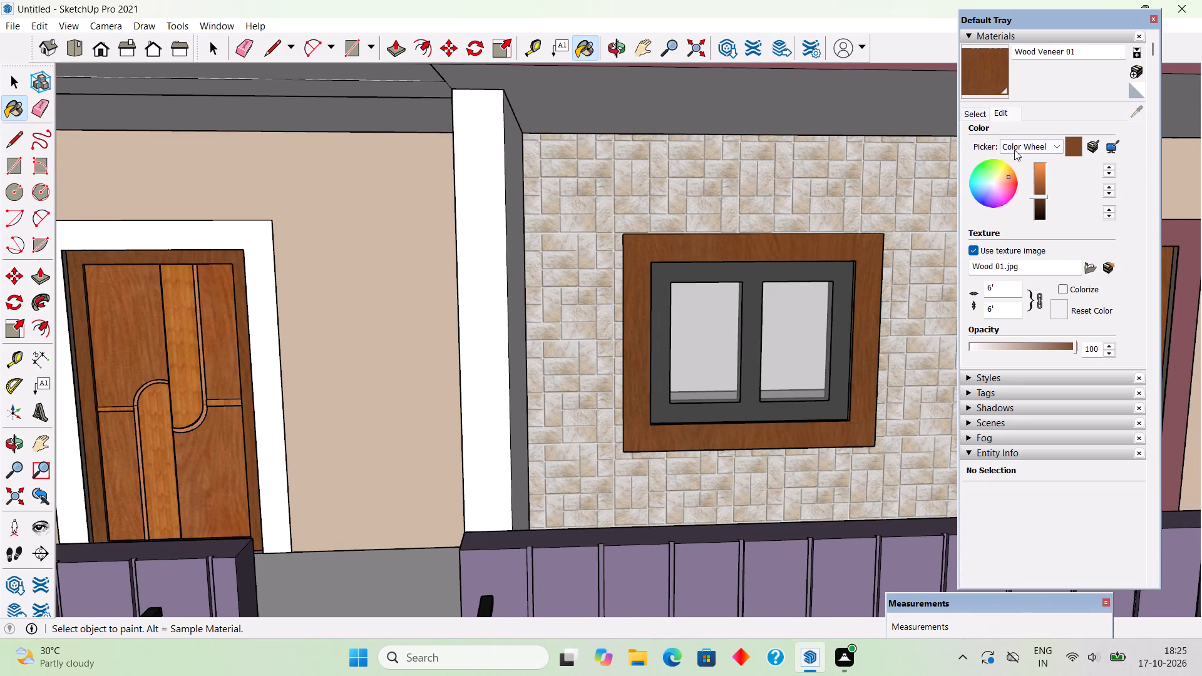
left_click_drag(1034, 197, 1037, 202)
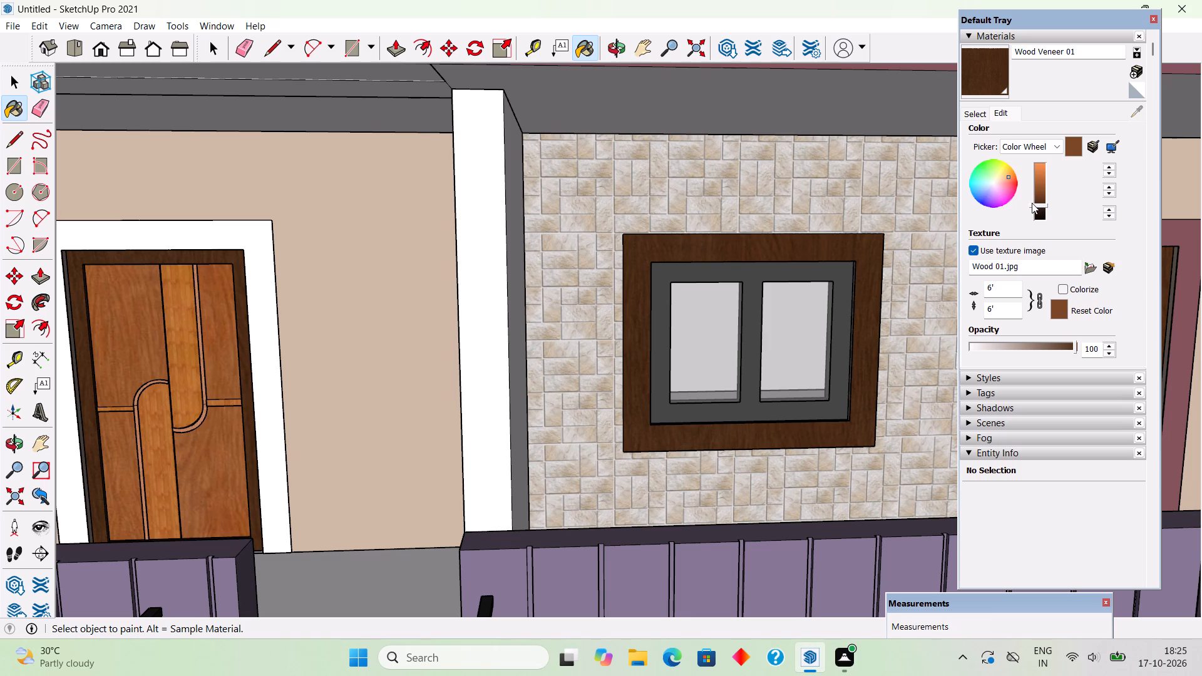
key("space")
scroll(1032, 202, "down", 5)
key("space")
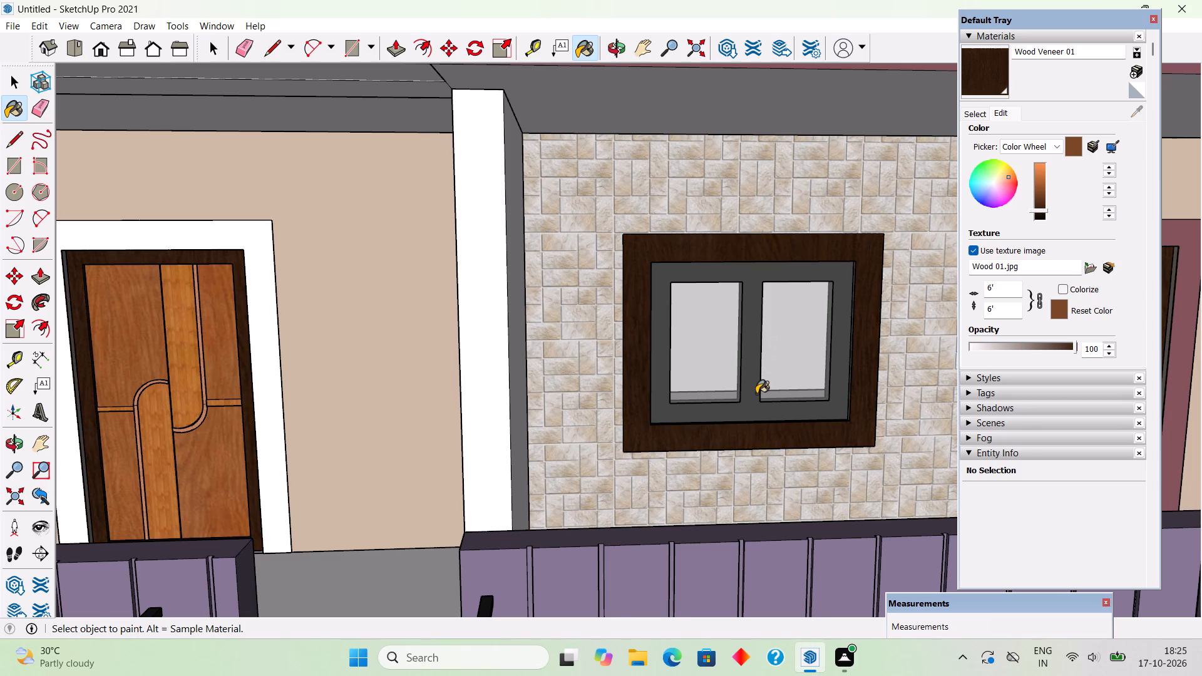
scroll(756, 394, "down", 11)
key("space")
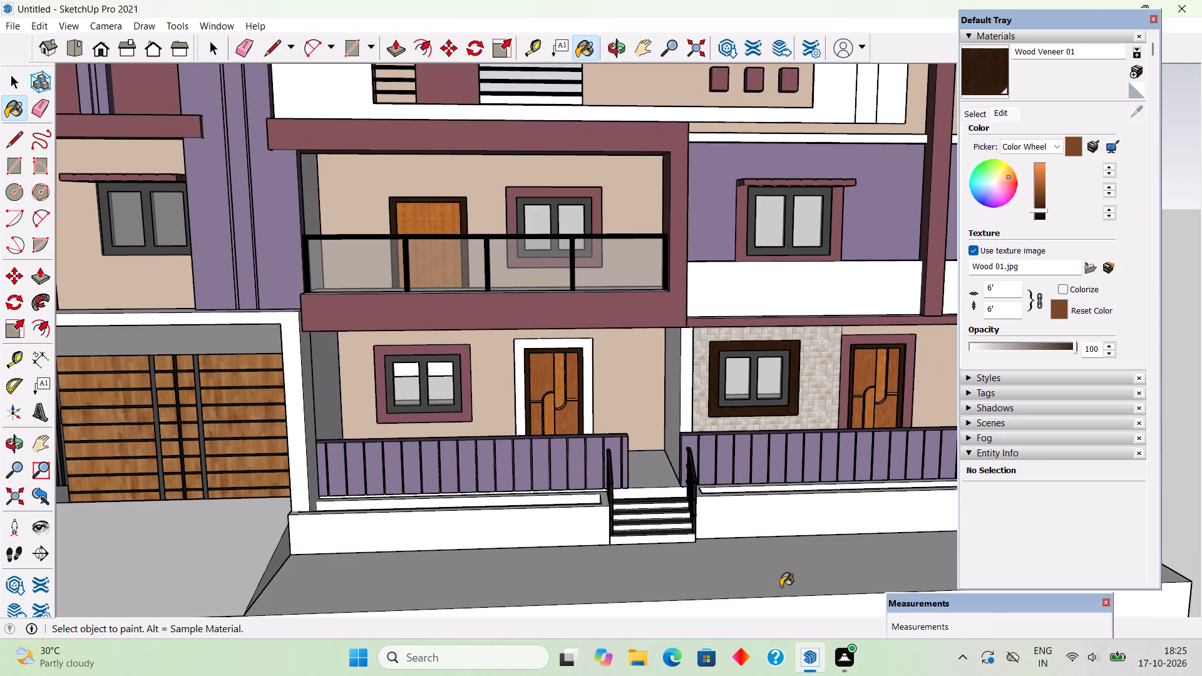
key("space")
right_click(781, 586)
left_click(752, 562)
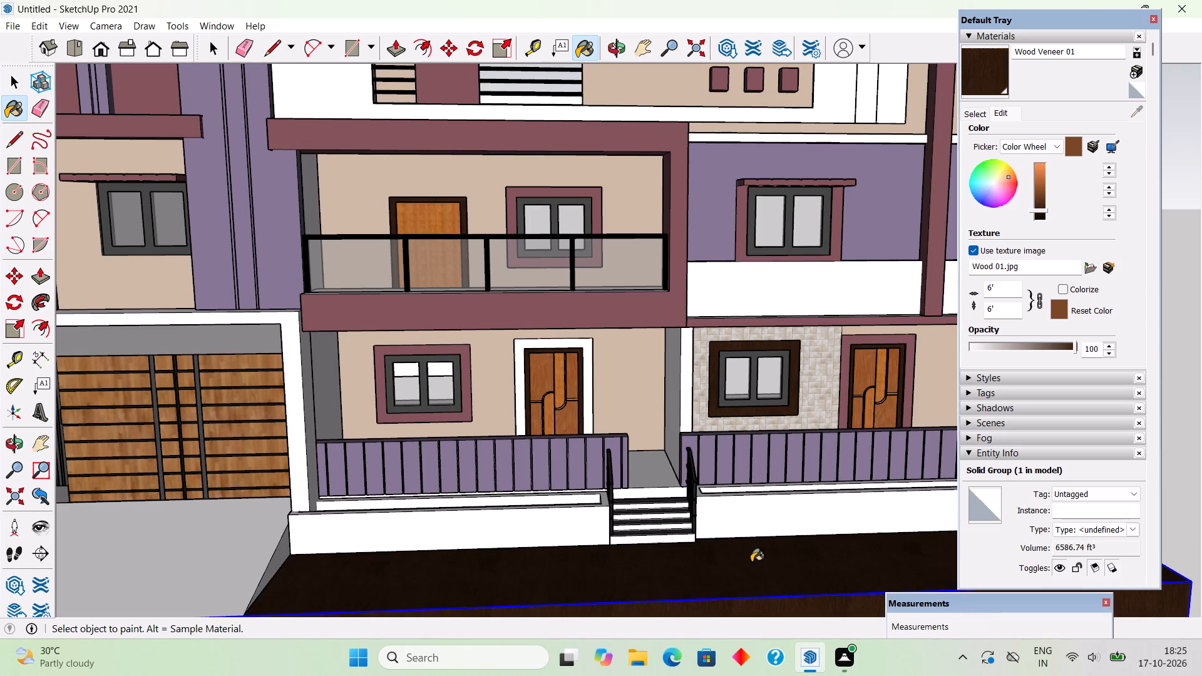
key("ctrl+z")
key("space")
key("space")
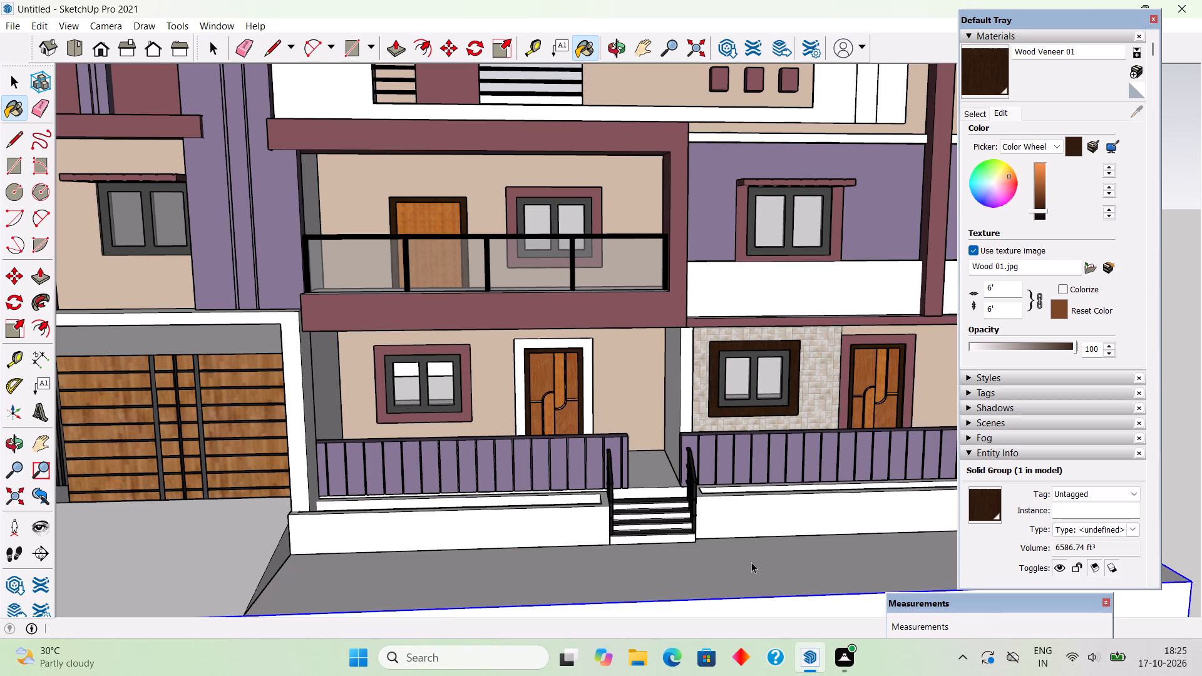
Sample the darkened Wood Veneer 01 from the tiled wall's window frame and paint the other ground-floor window's maroon frame with it.
scroll(466, 391, "up", 4)
scroll(466, 391, "down", 3)
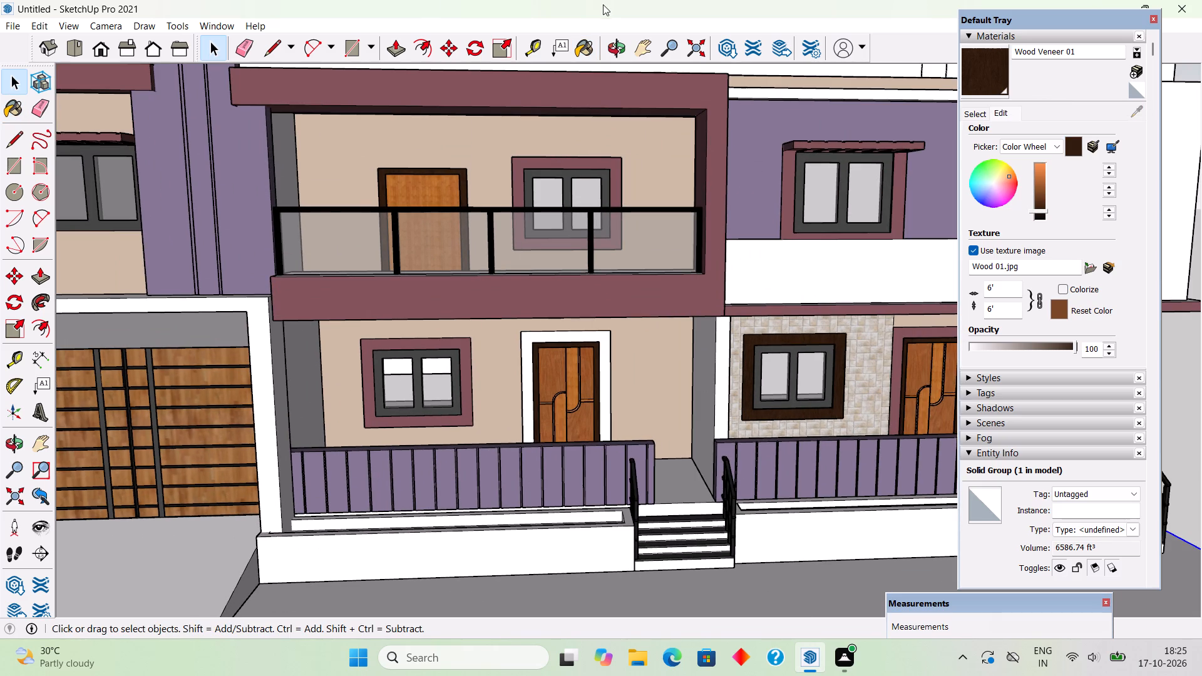
left_click(1134, 108)
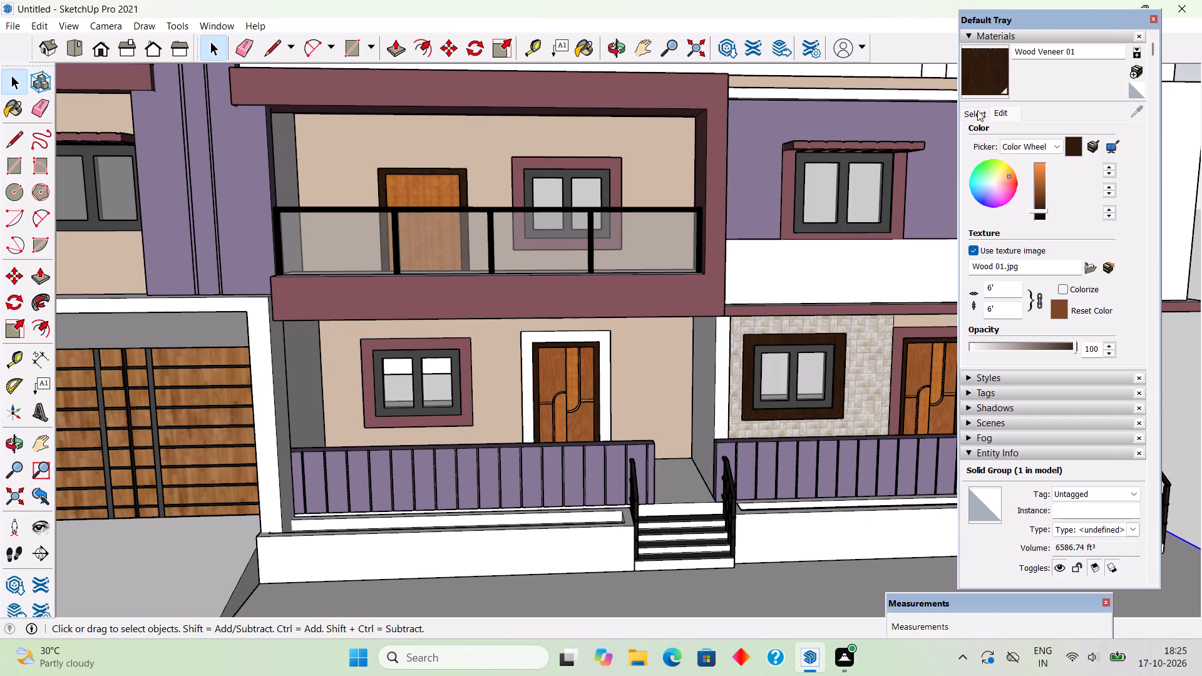
left_click(970, 111)
left_click(1150, 114)
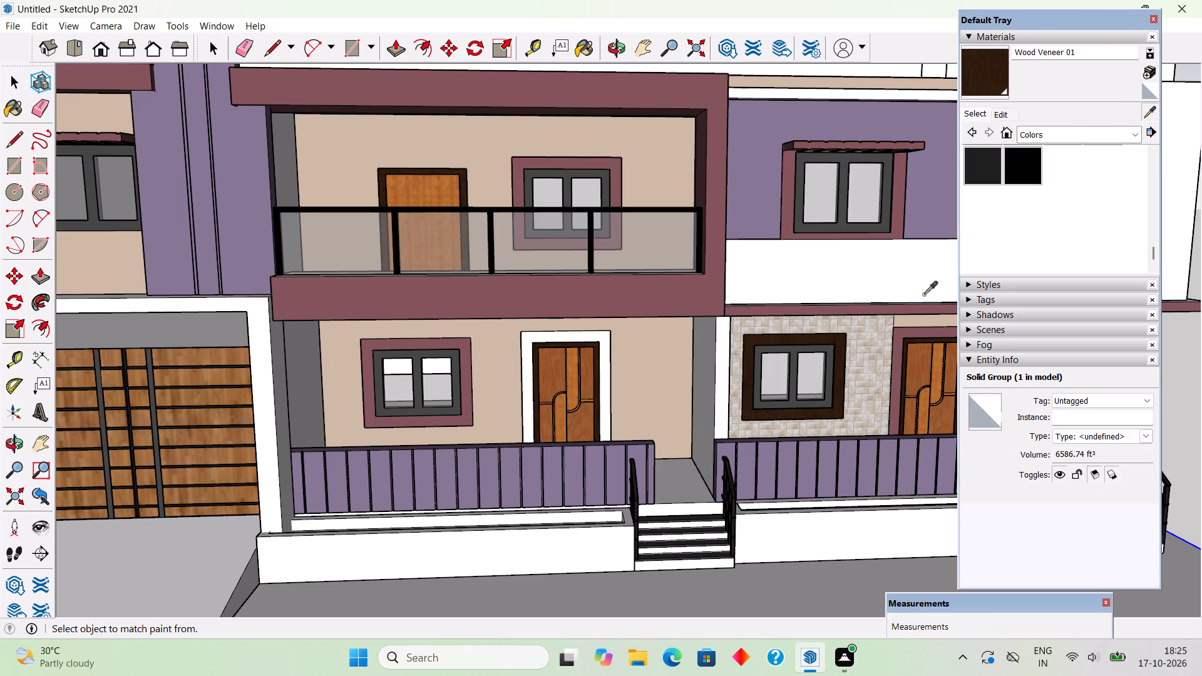
scroll(865, 358, "up", 3)
left_click(841, 387)
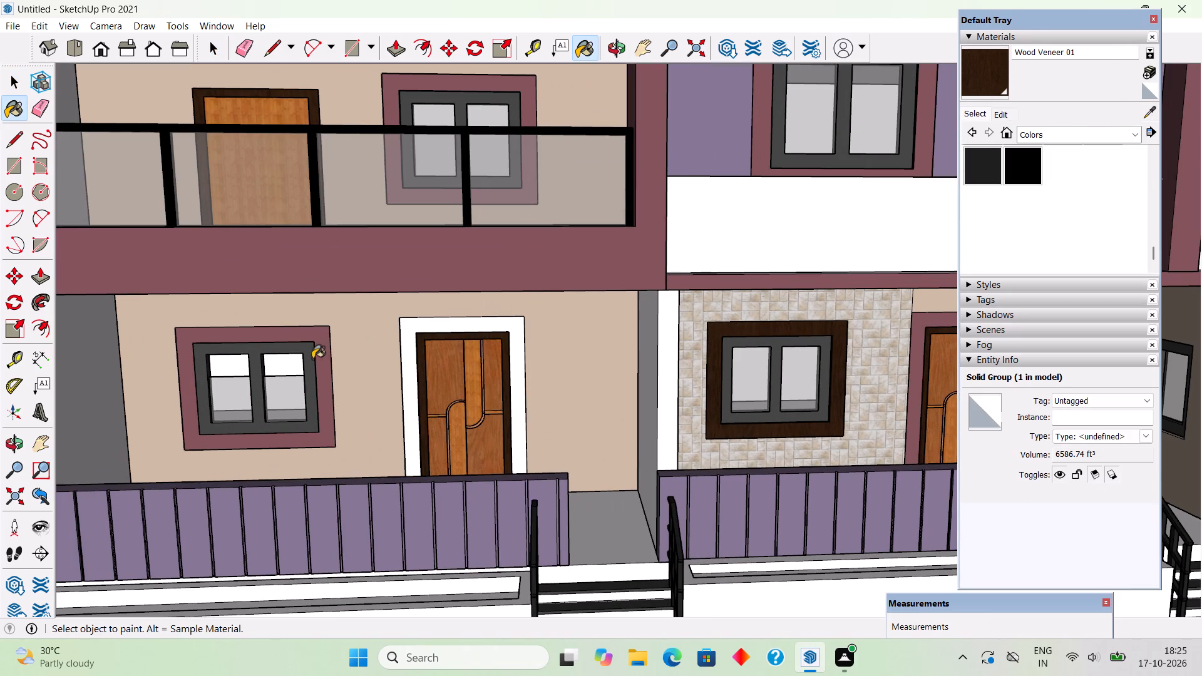
left_click(321, 371)
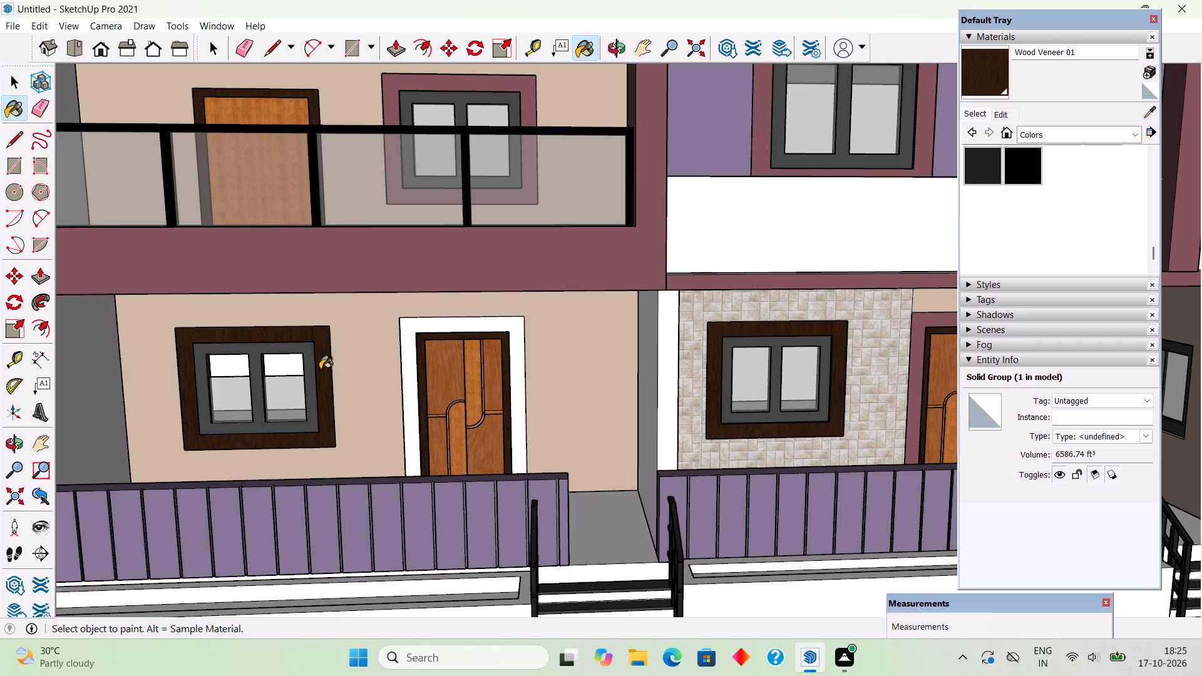
key("space")
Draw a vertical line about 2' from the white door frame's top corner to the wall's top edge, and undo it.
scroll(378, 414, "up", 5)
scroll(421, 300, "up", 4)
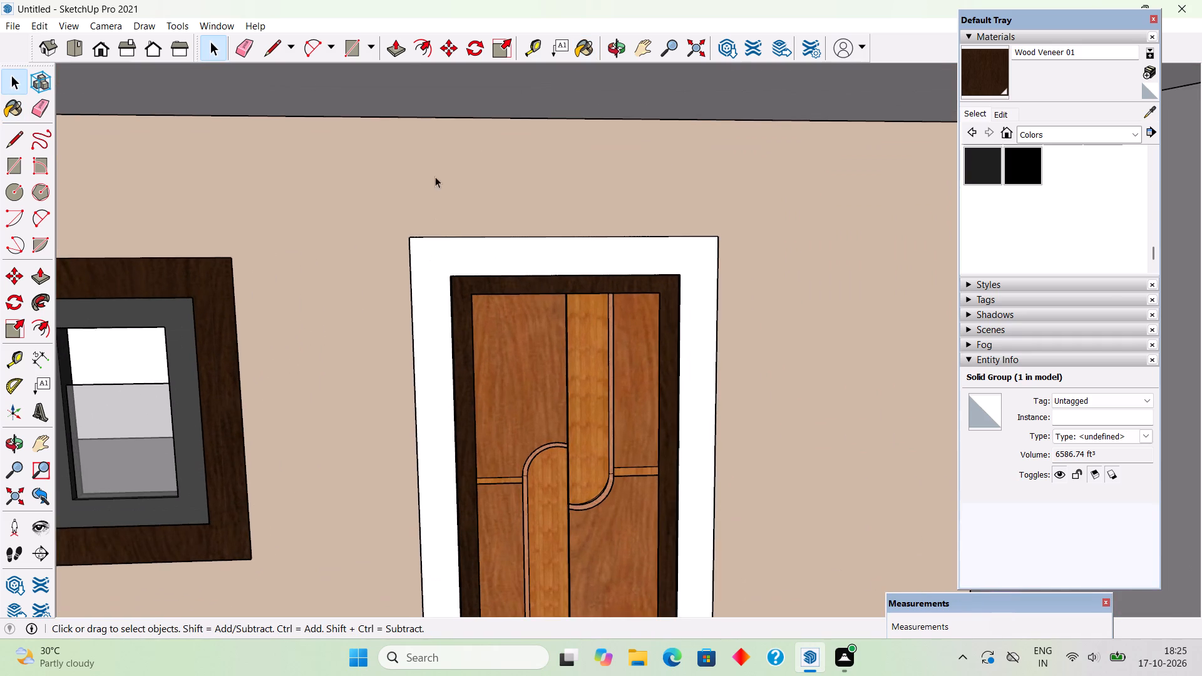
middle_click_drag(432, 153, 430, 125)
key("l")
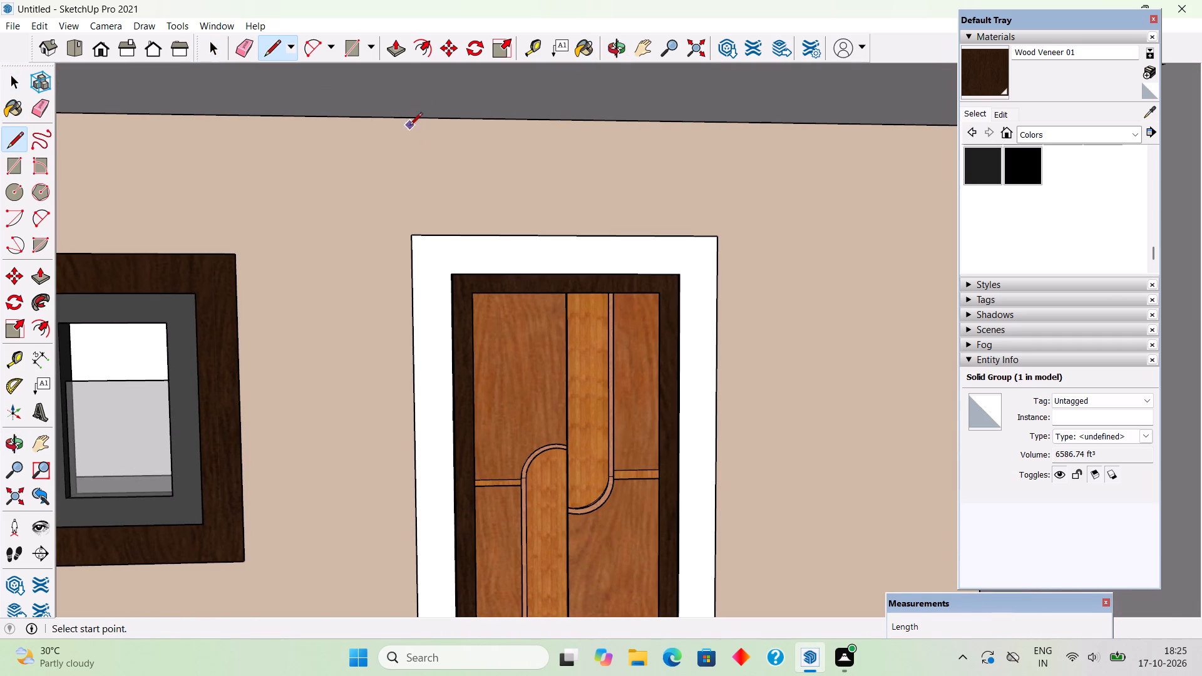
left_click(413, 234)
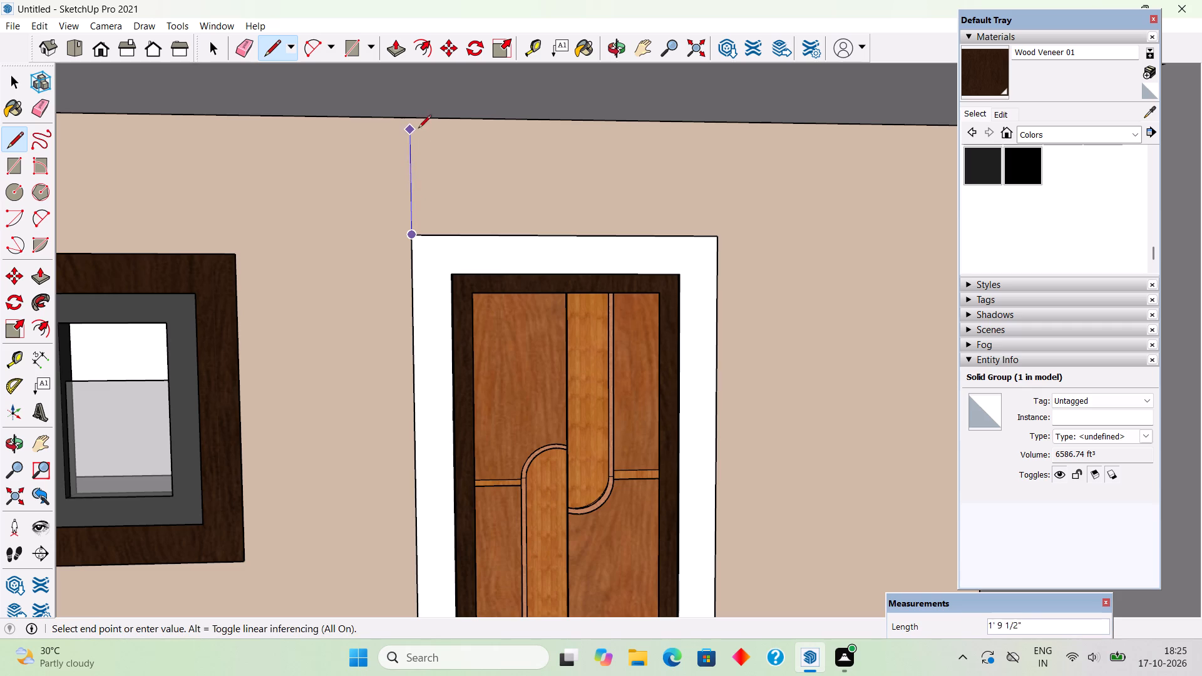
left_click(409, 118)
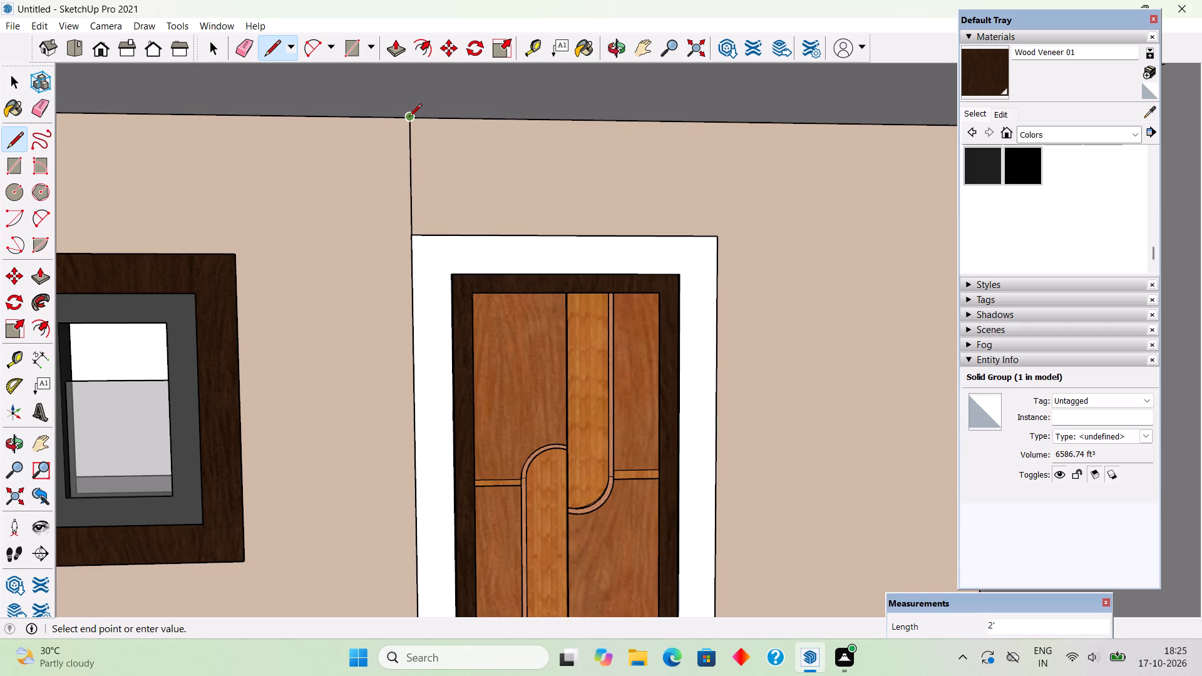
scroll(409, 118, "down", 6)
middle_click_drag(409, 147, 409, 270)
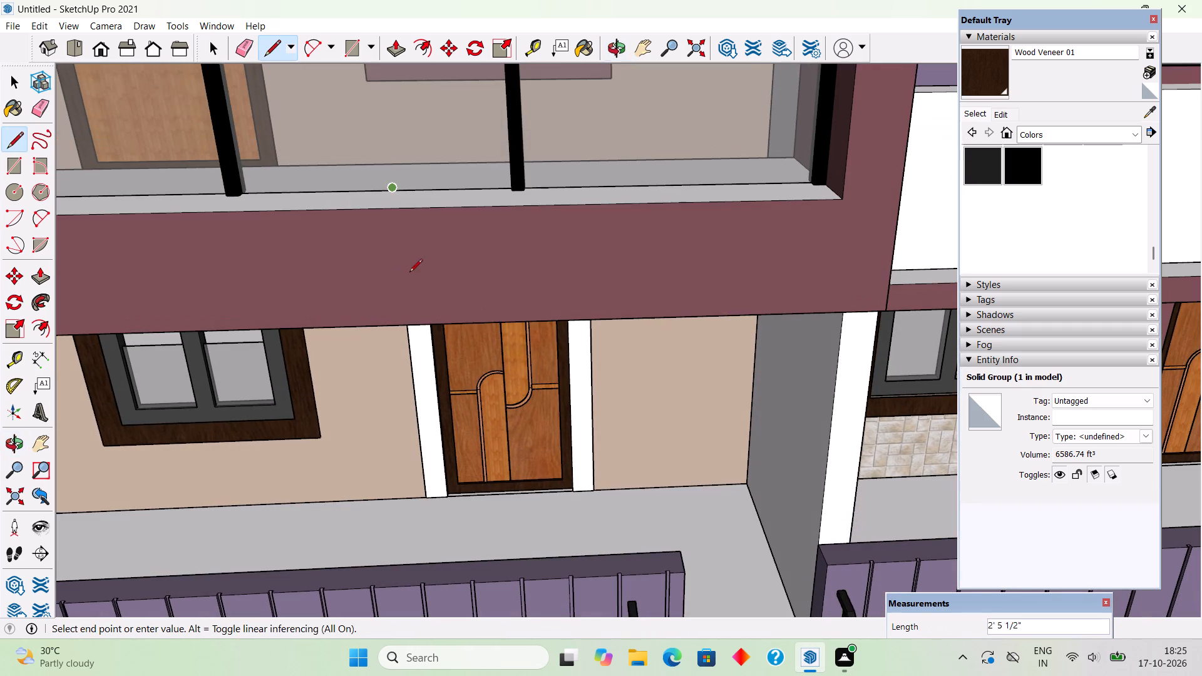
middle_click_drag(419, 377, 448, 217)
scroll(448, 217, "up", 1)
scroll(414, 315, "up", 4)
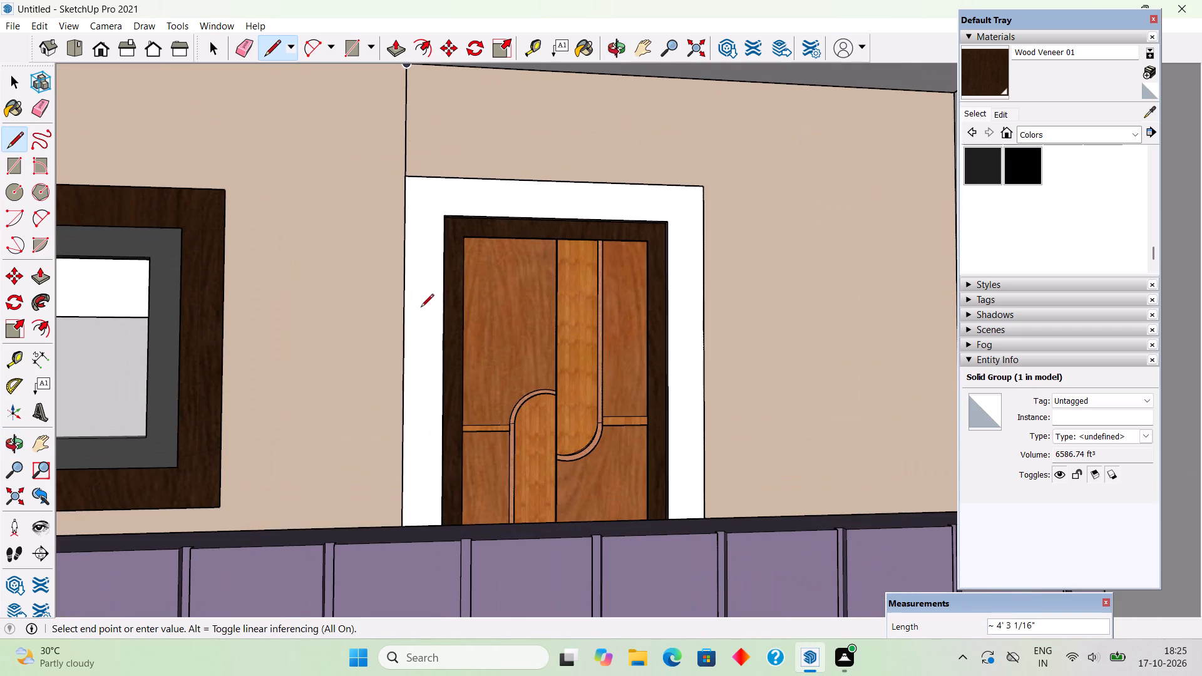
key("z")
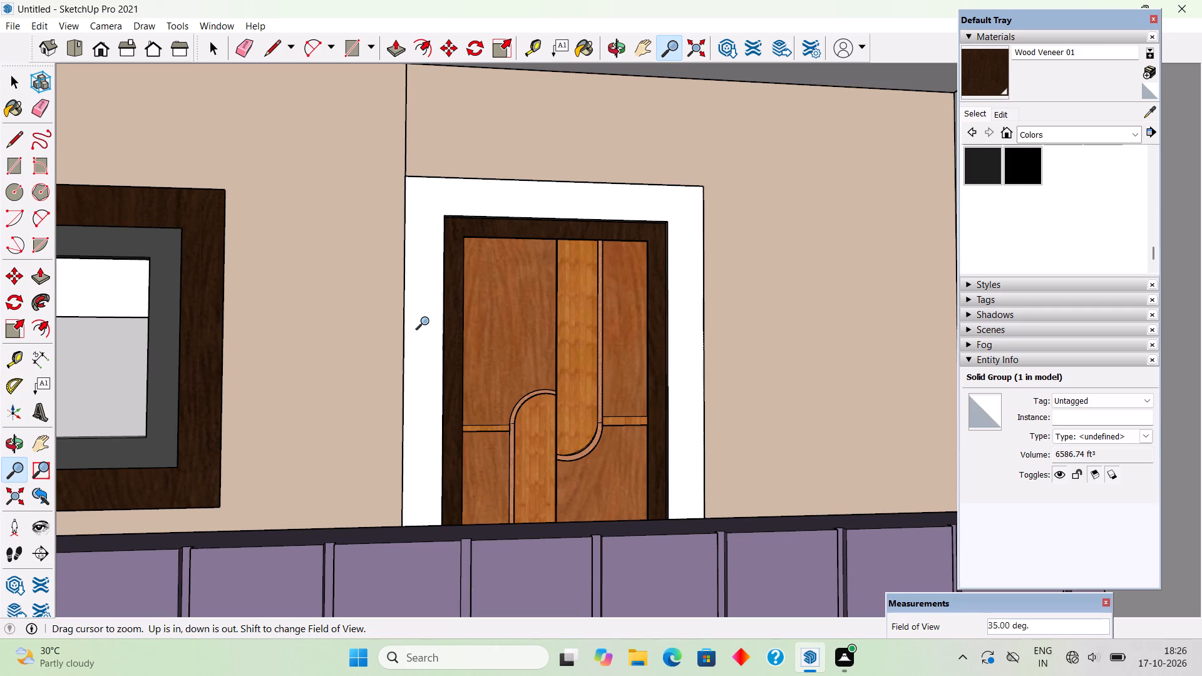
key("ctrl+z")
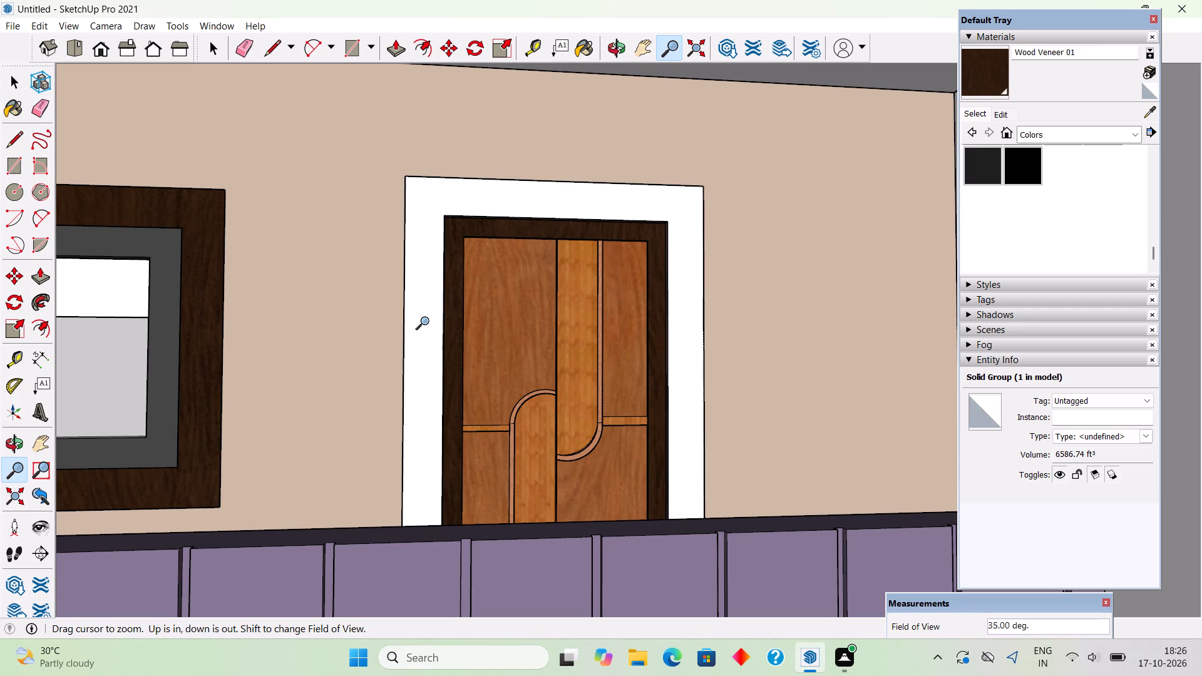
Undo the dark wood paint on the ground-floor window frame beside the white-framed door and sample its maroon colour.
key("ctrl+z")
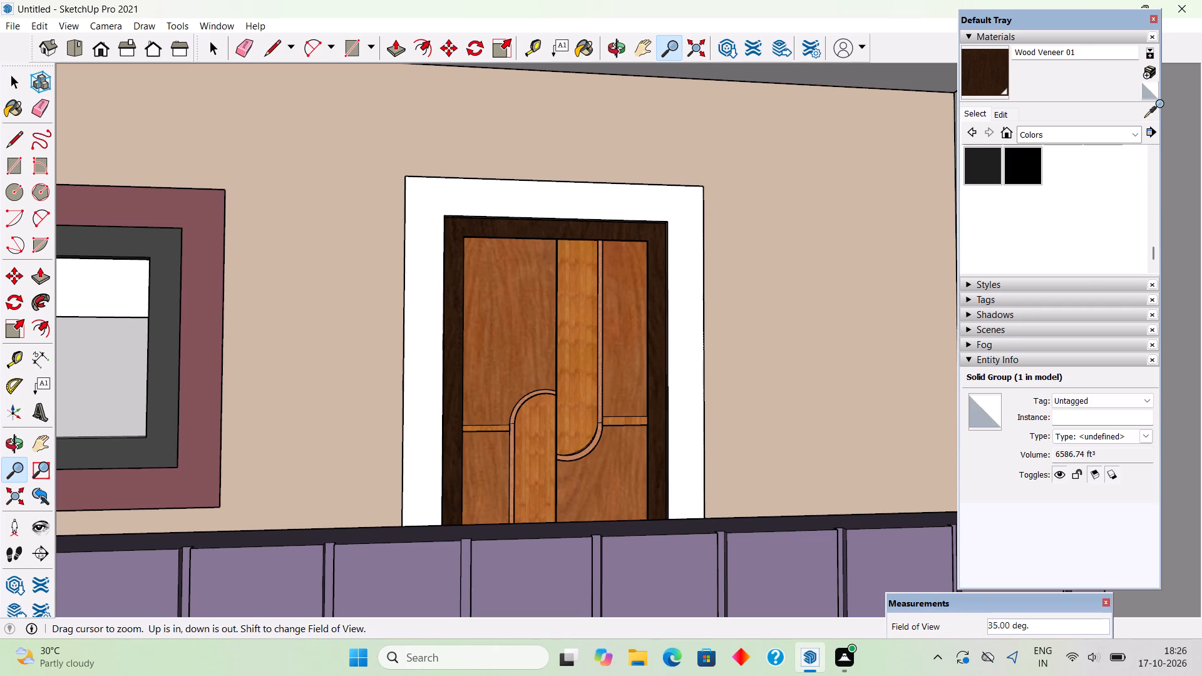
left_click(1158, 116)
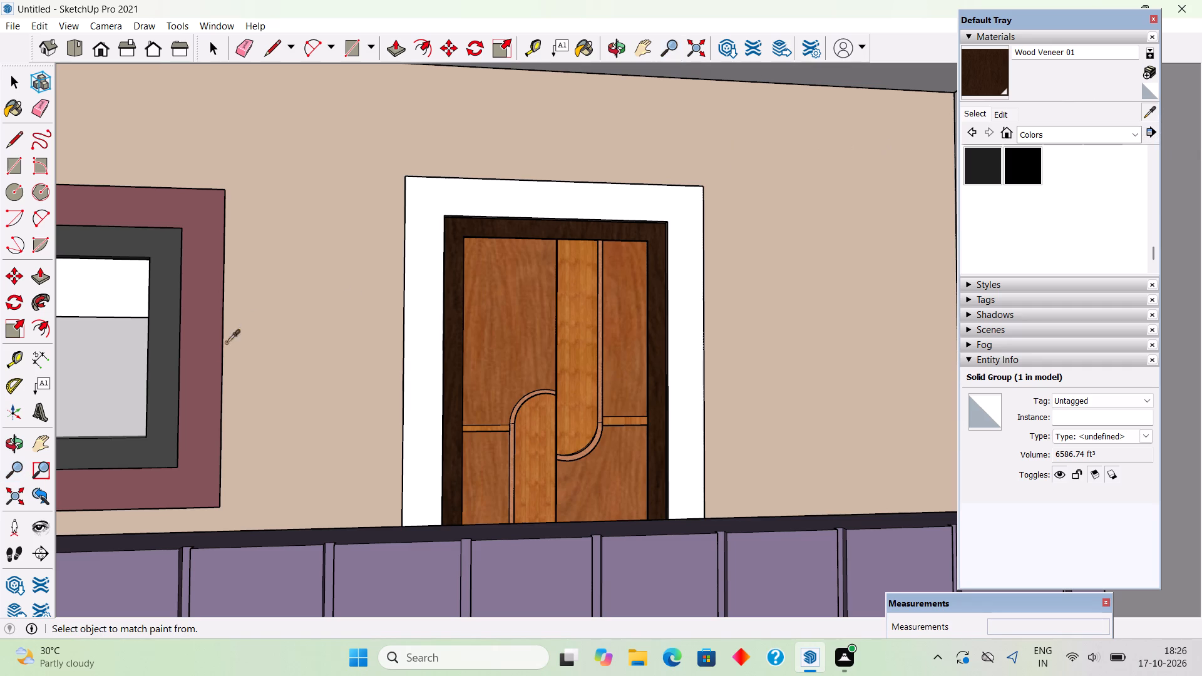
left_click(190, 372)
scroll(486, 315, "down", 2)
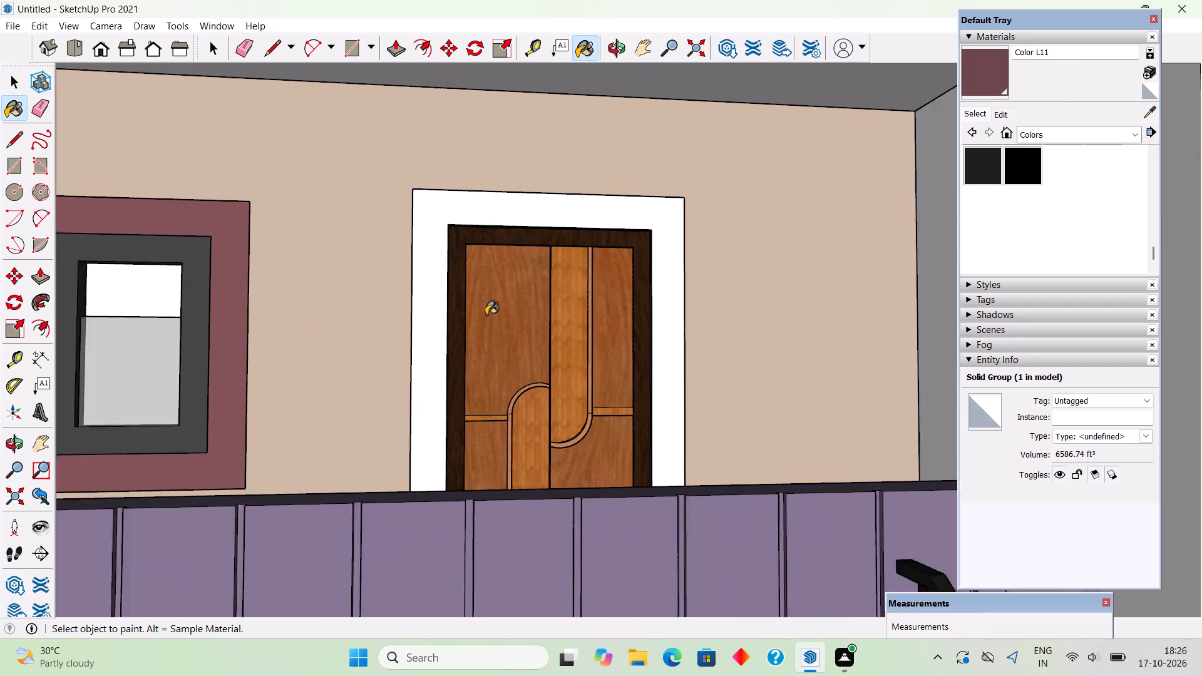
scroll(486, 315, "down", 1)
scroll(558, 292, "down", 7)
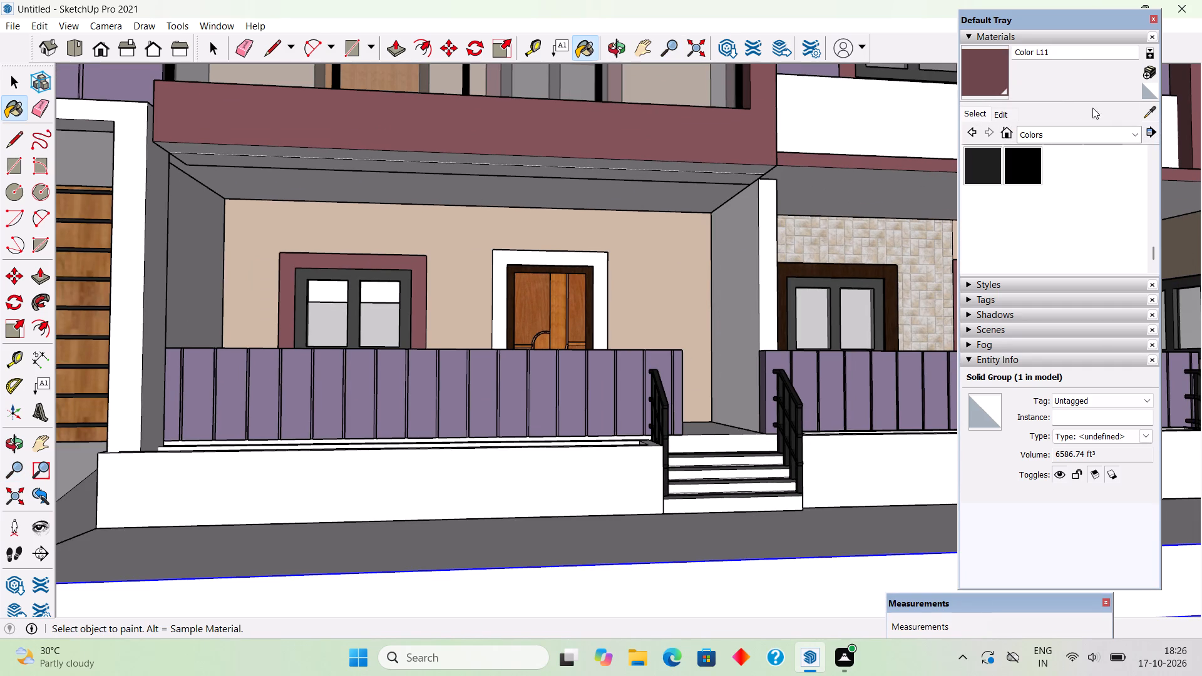
Sample Wood Veneer 01 from the tiled wall's window frame and paint the maroon window frame beside the white-framed door with it.
left_click(1147, 113)
scroll(990, 294, "up", 3)
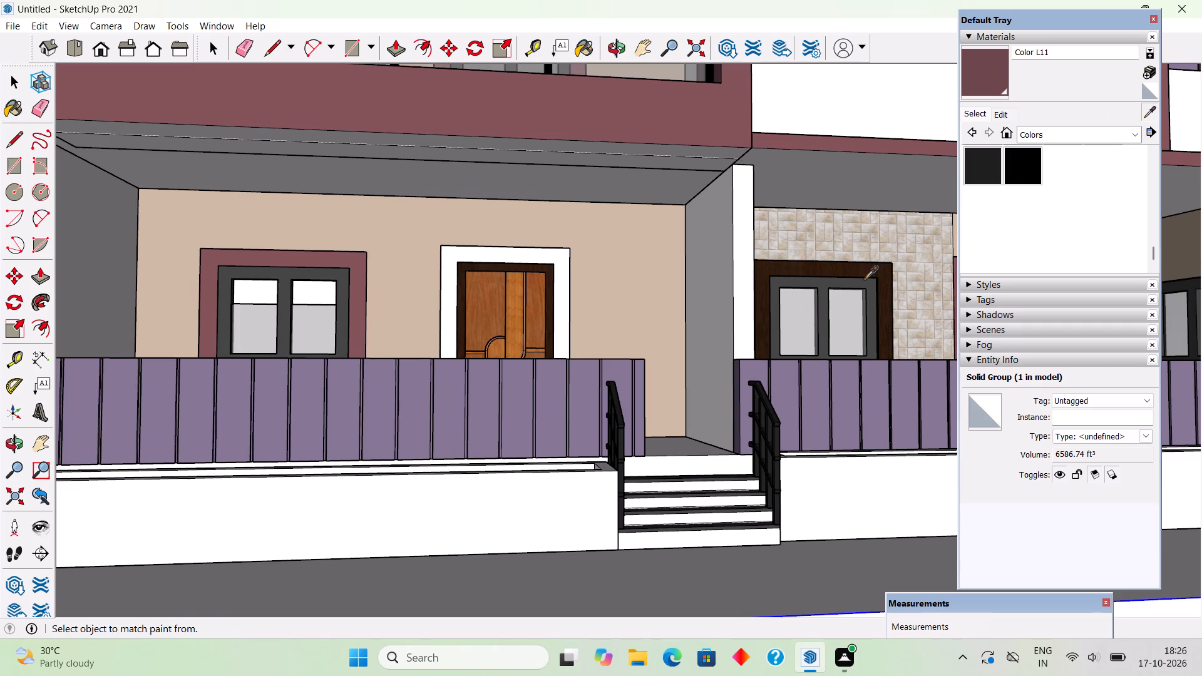
left_click(873, 267)
left_click(363, 269)
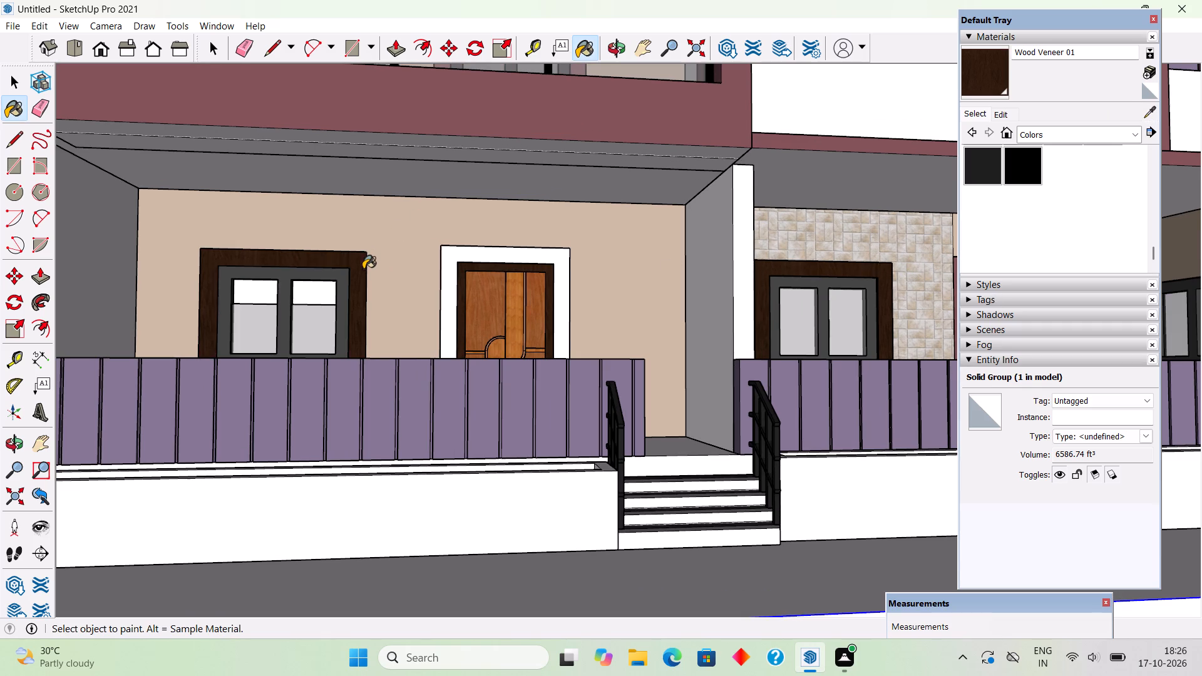
middle_click_drag(362, 270, 339, 334)
key("space")
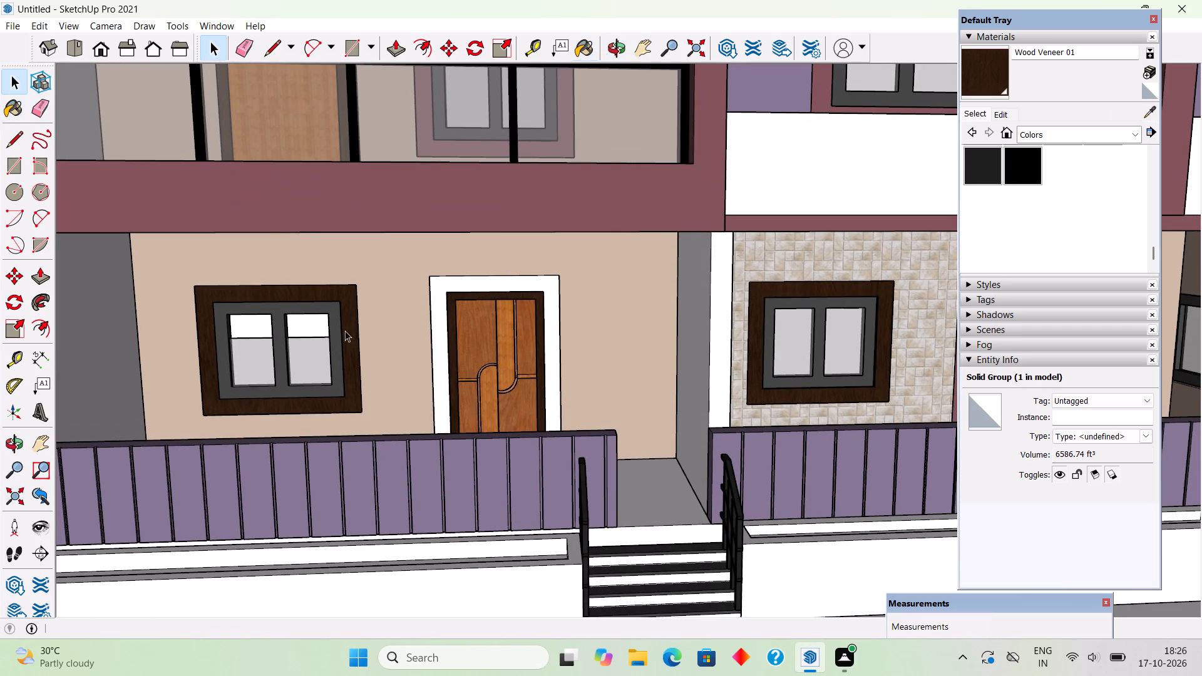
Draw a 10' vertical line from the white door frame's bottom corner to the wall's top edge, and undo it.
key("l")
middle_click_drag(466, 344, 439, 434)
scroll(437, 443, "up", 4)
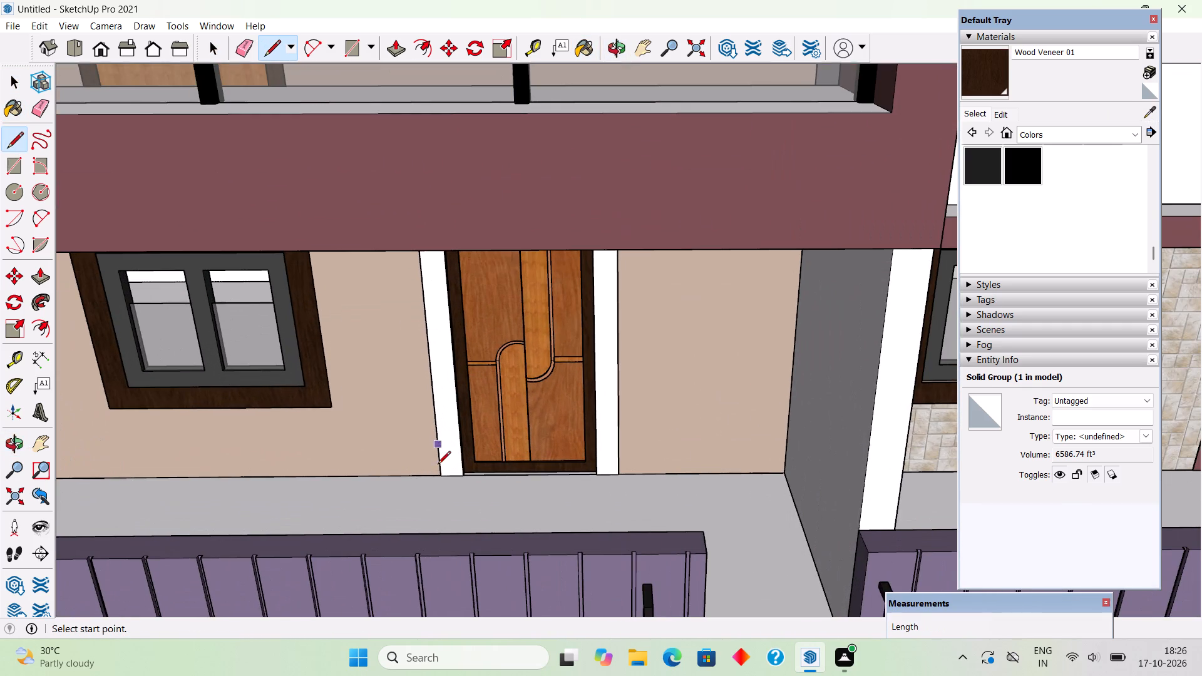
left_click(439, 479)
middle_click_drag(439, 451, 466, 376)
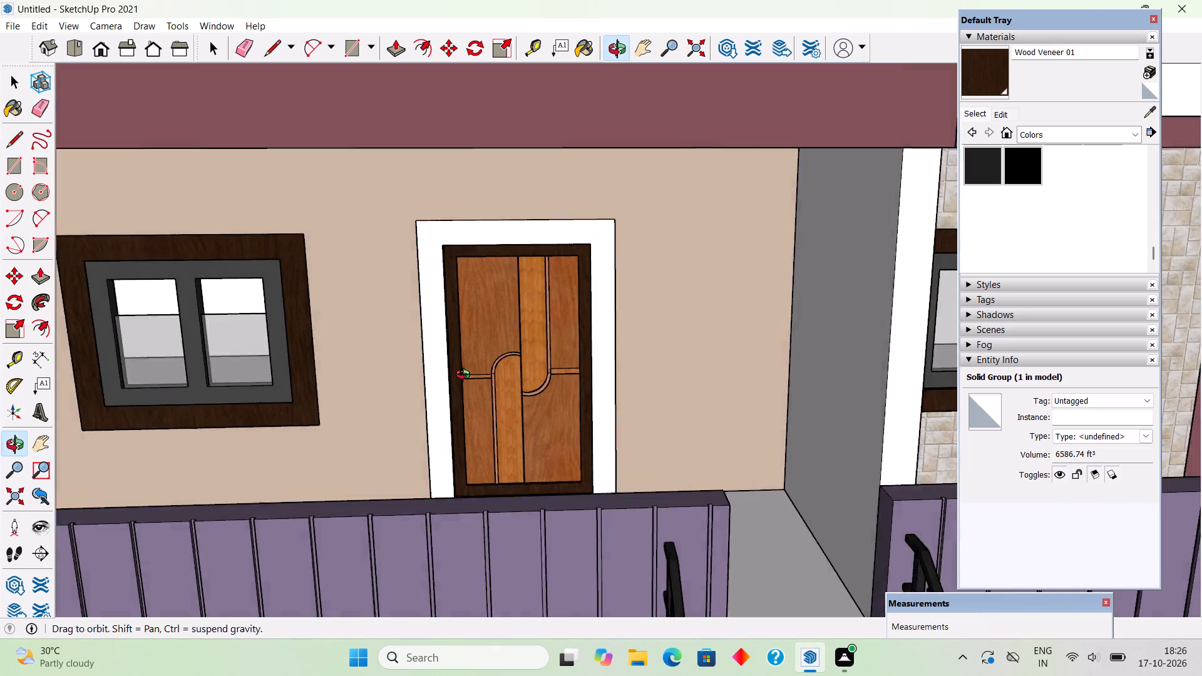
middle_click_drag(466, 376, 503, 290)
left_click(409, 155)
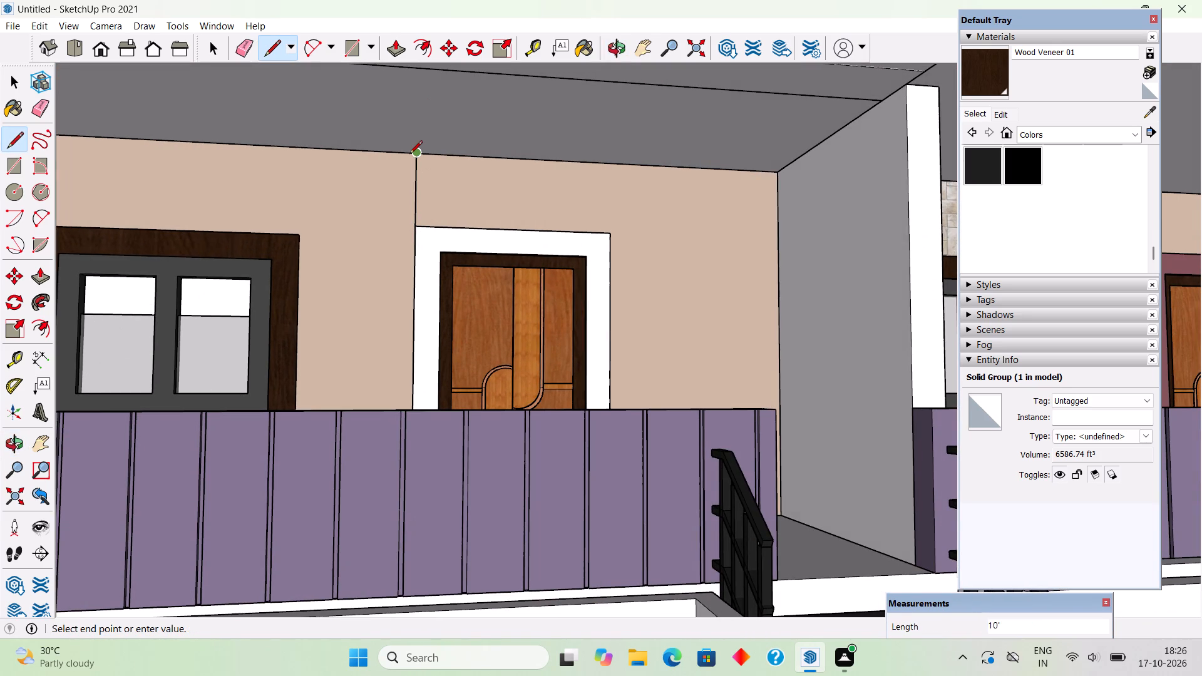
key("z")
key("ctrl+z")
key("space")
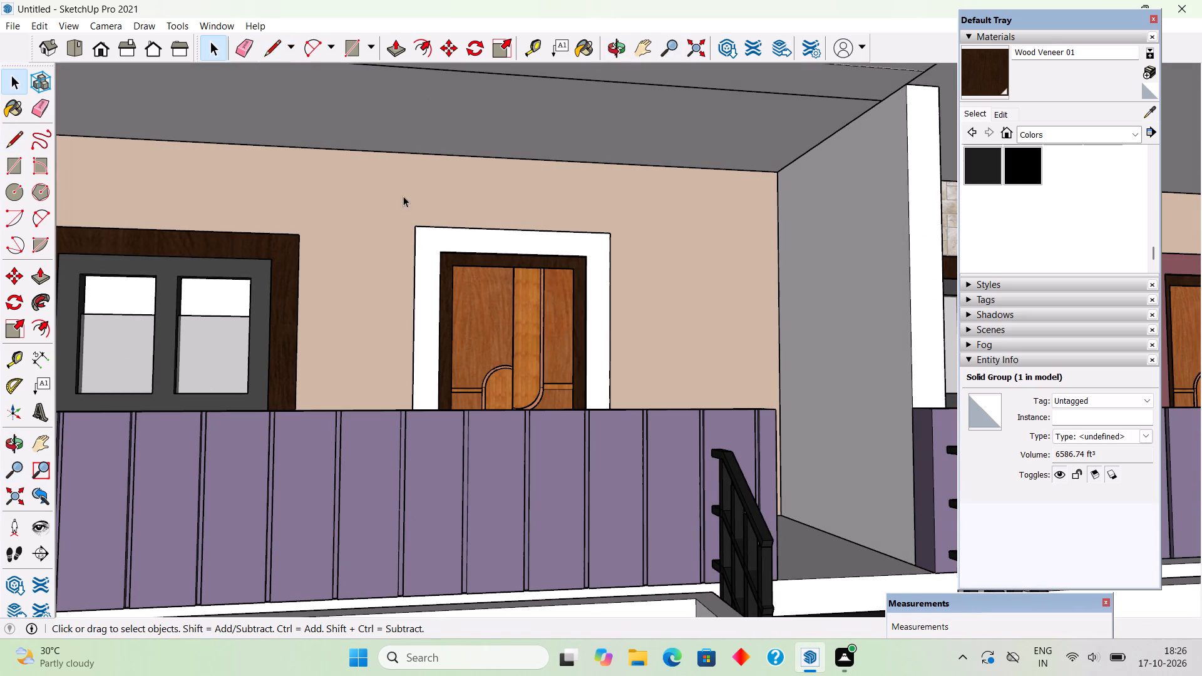
Inside the beige wall's group, draw a 10' vertical line from the white door frame's bottom corner to the wall's top edge.
triple_click(396, 218)
middle_click_drag(392, 228, 361, 346)
scroll(361, 346, "down", 2)
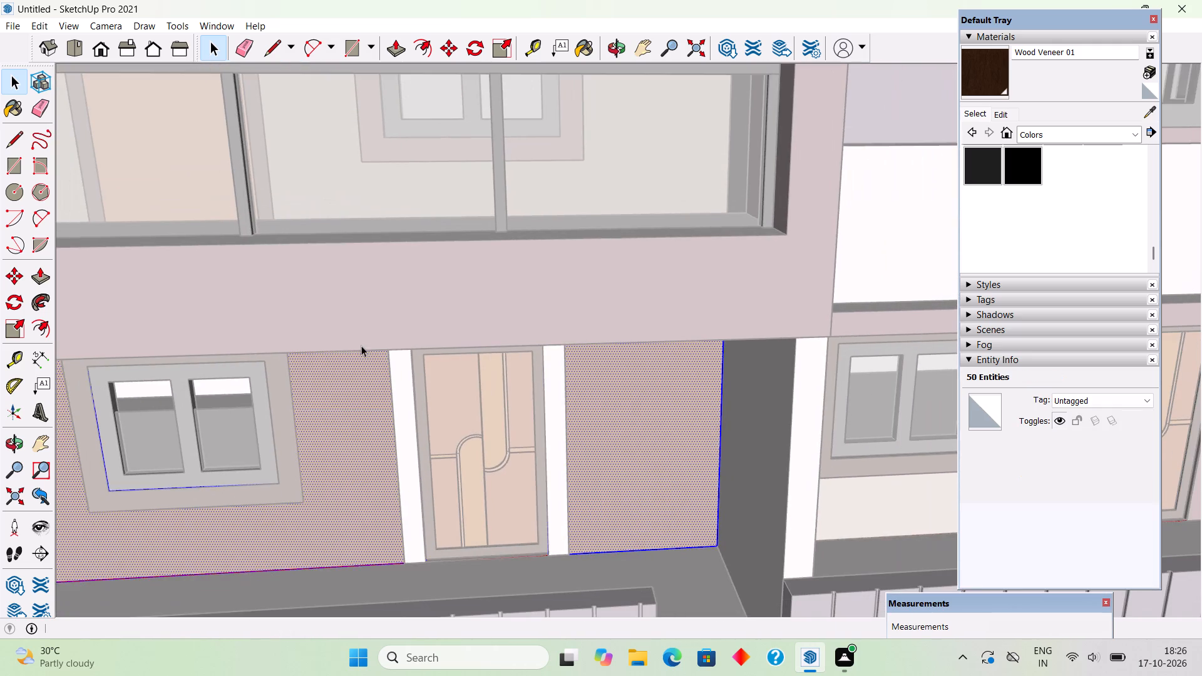
middle_click_drag(367, 375, 383, 332)
scroll(383, 332, "up", 1)
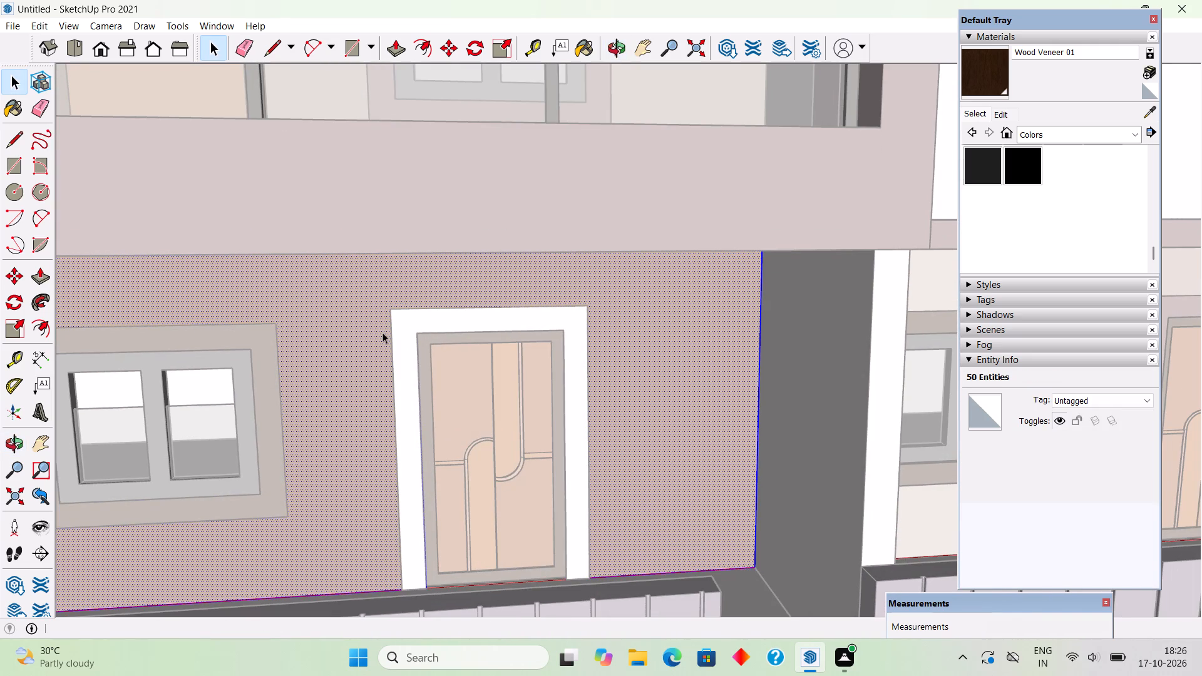
key("l")
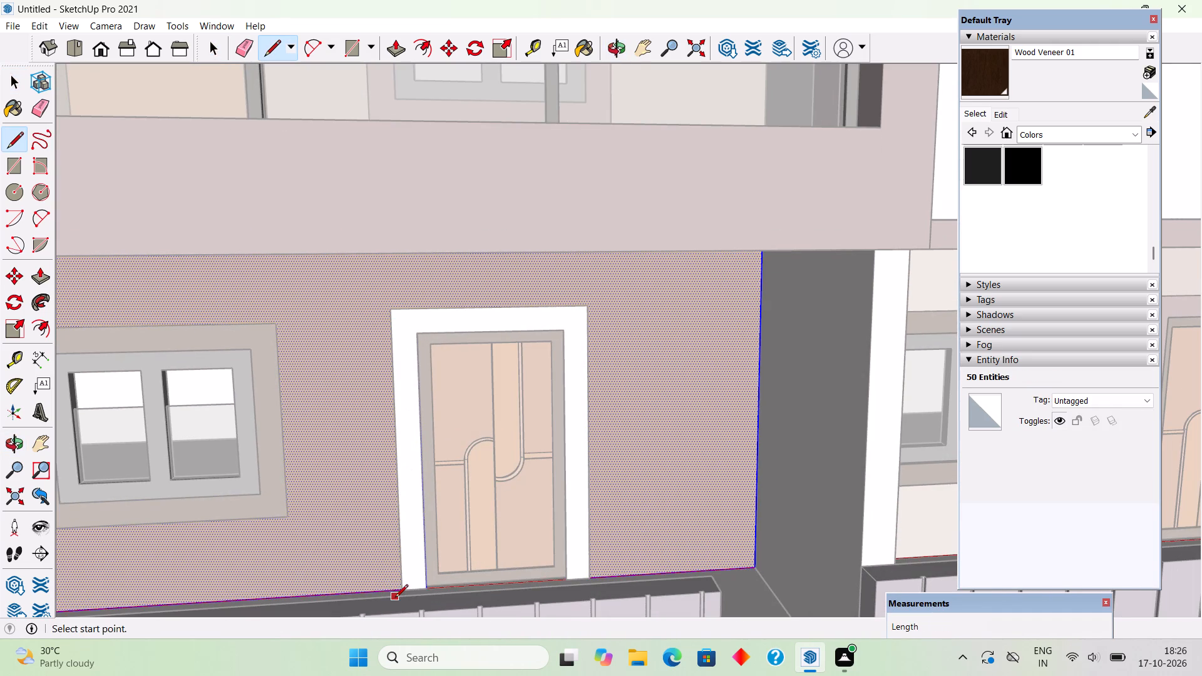
left_click(401, 588)
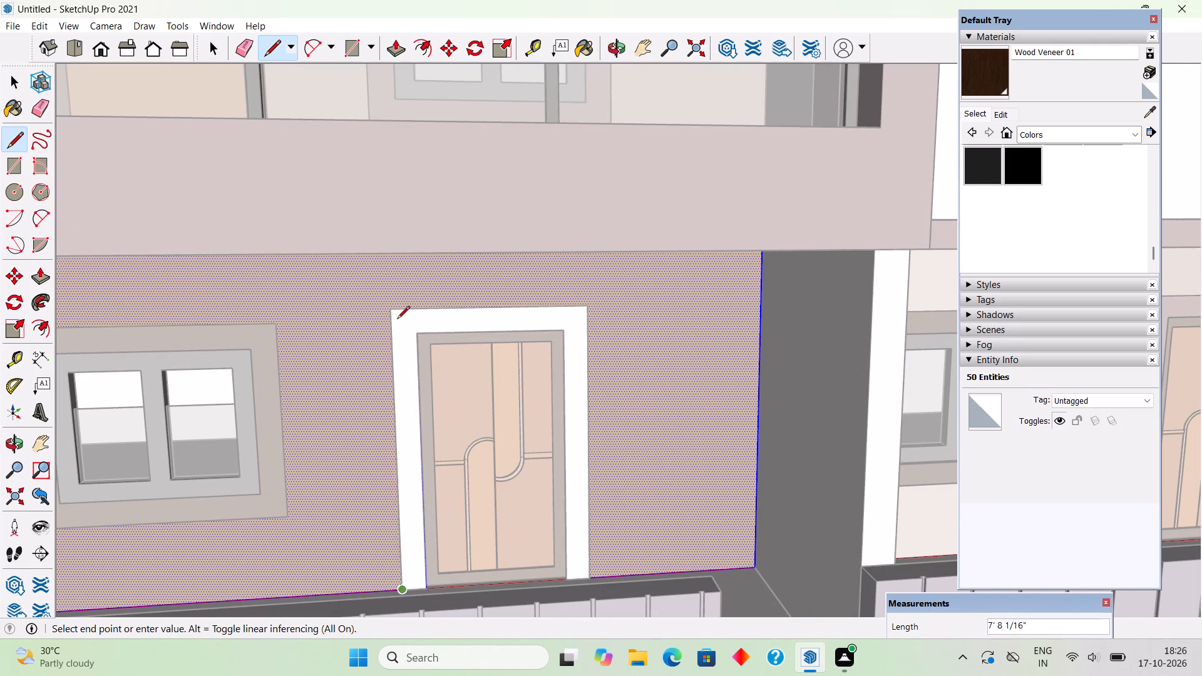
scroll(372, 277, "up", 4)
middle_click_drag(391, 257, 393, 205)
scroll(393, 204, "up", 3)
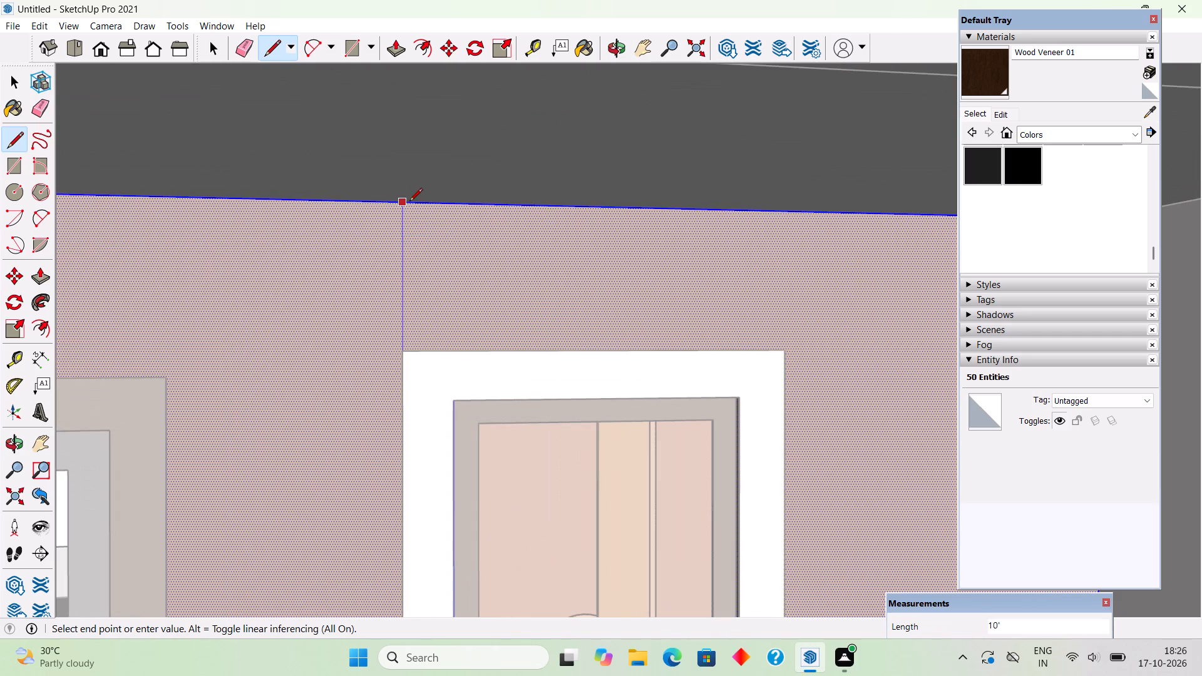
left_click(409, 202)
key("space")
Sample Field Rectangle Tile from the neighbouring tiled wall, paint the wall section around the window with it, and close the group.
scroll(409, 202, "down", 8)
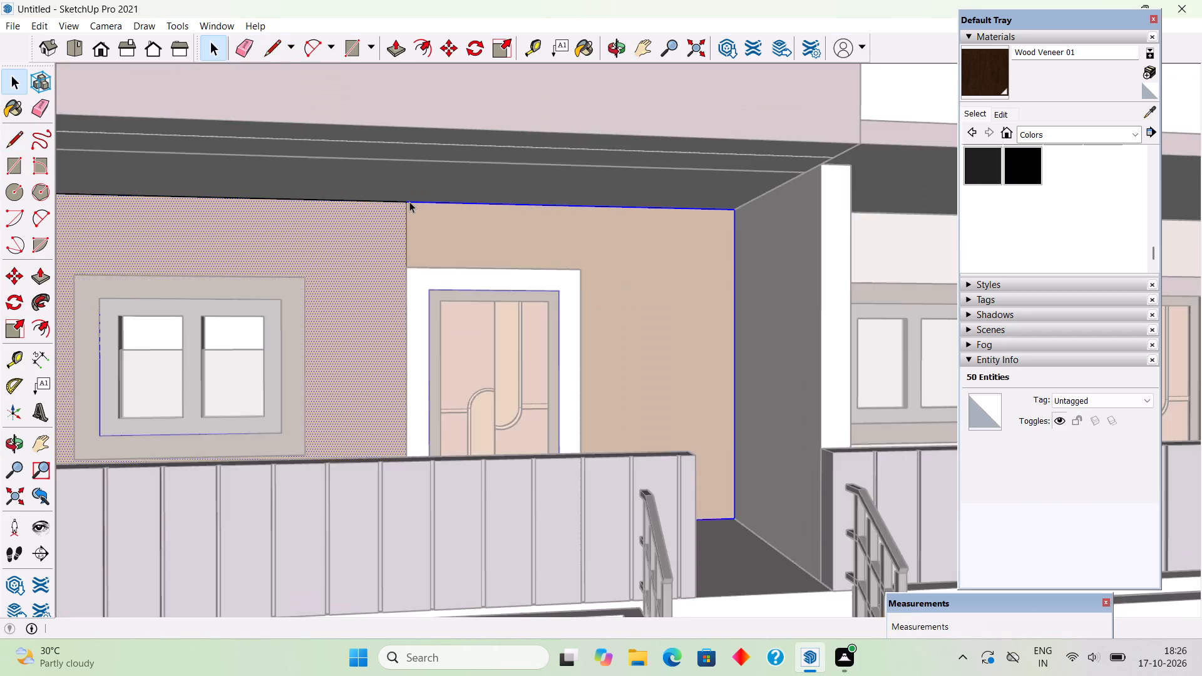
scroll(409, 202, "down", 8)
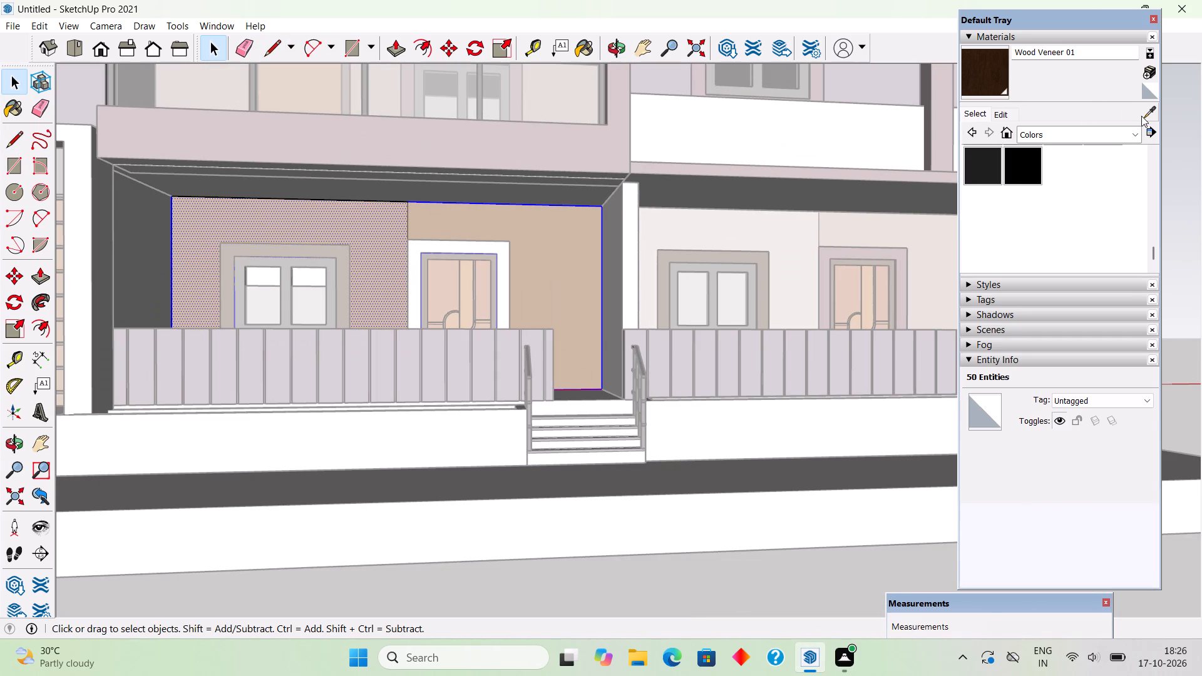
left_click(1141, 116)
left_click(778, 233)
left_click(362, 228)
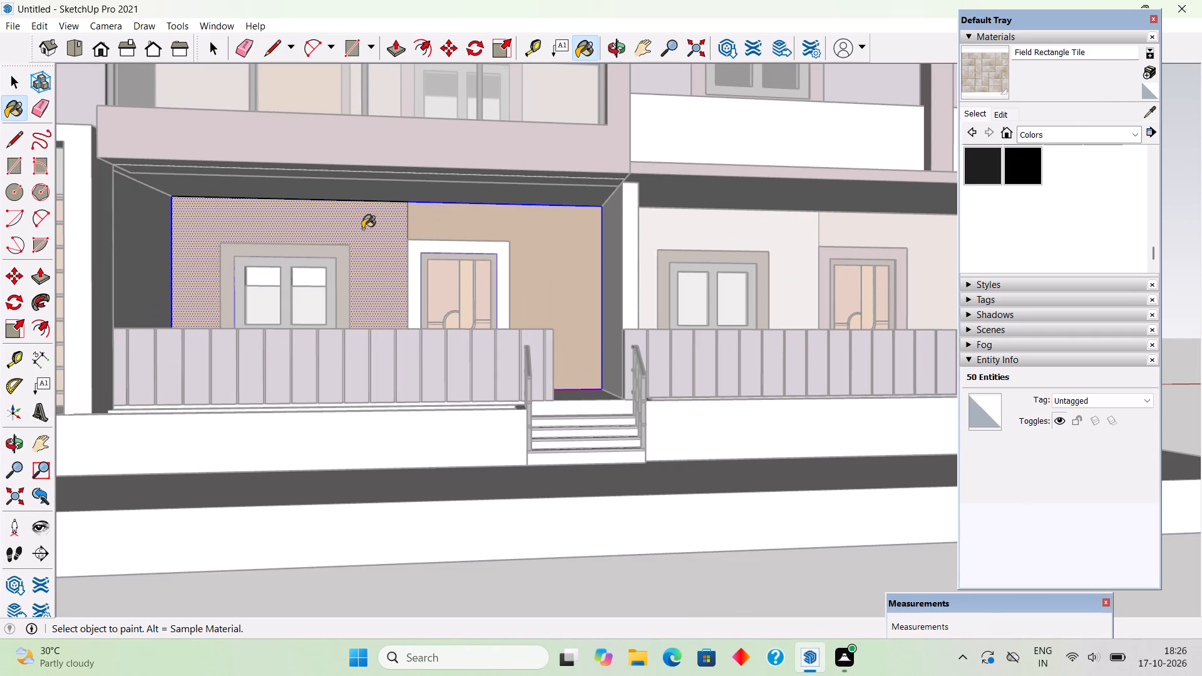
key("space")
scroll(362, 228, "down", 10)
left_click(575, 506)
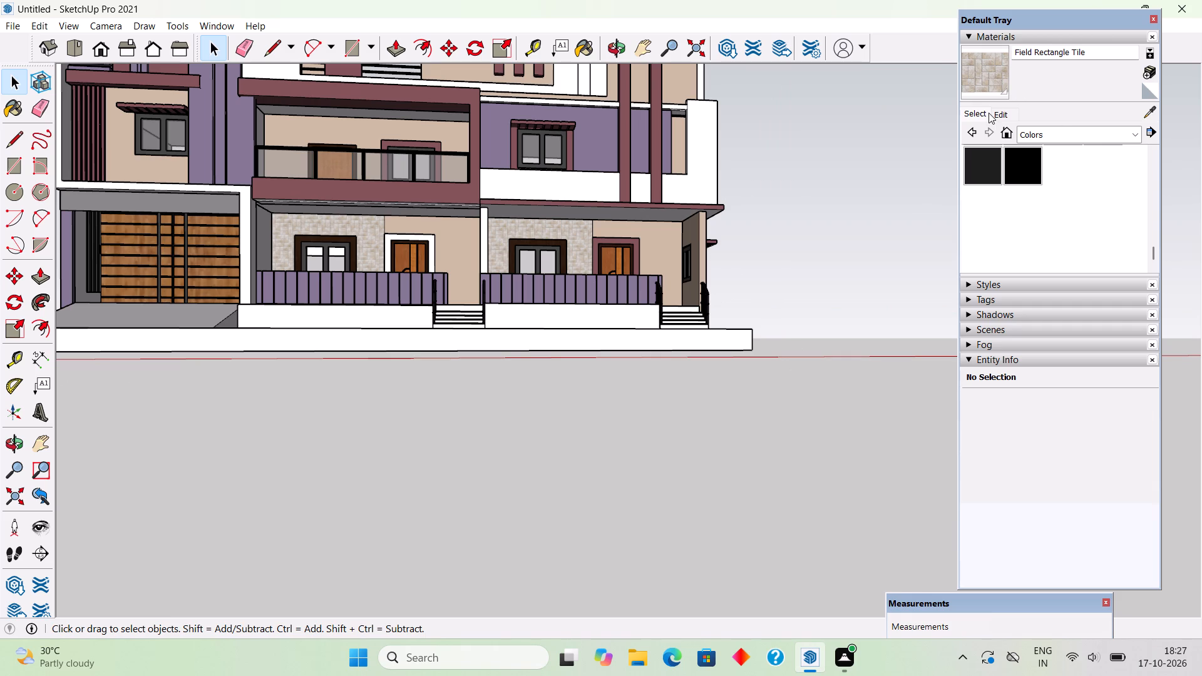
Sample the beige wall colour Color C01 and brighten it to a light peach.
left_click(1148, 115)
left_click(654, 236)
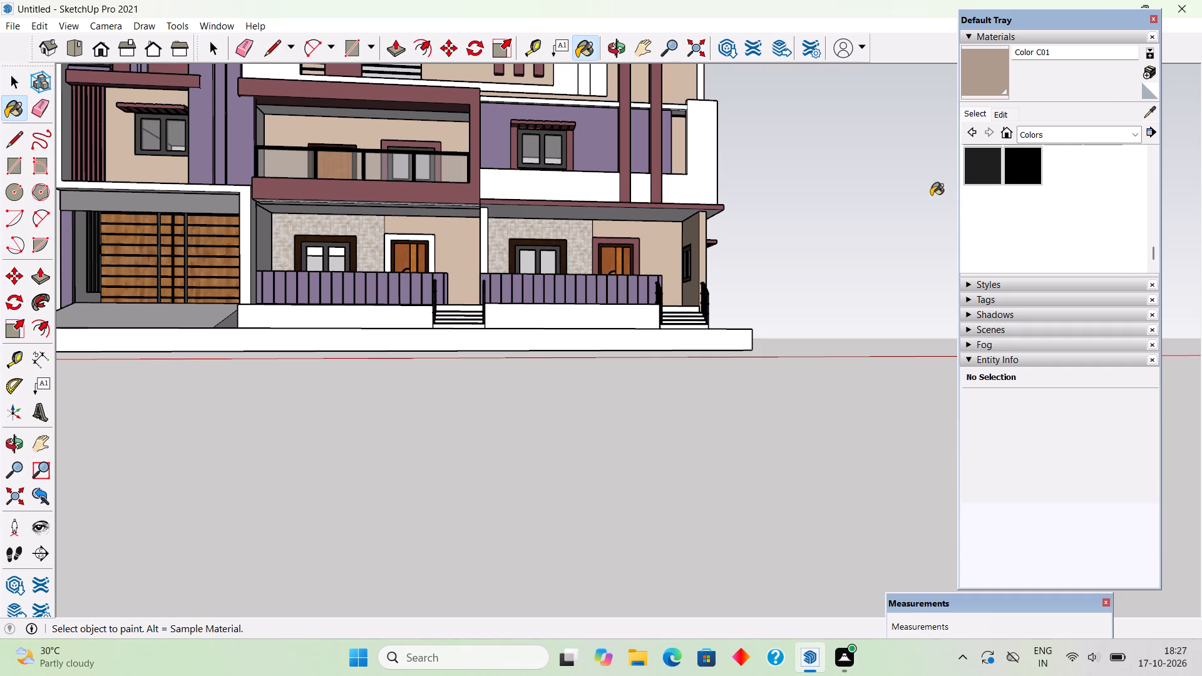
scroll(1006, 153, "up", 3)
left_click(1002, 118)
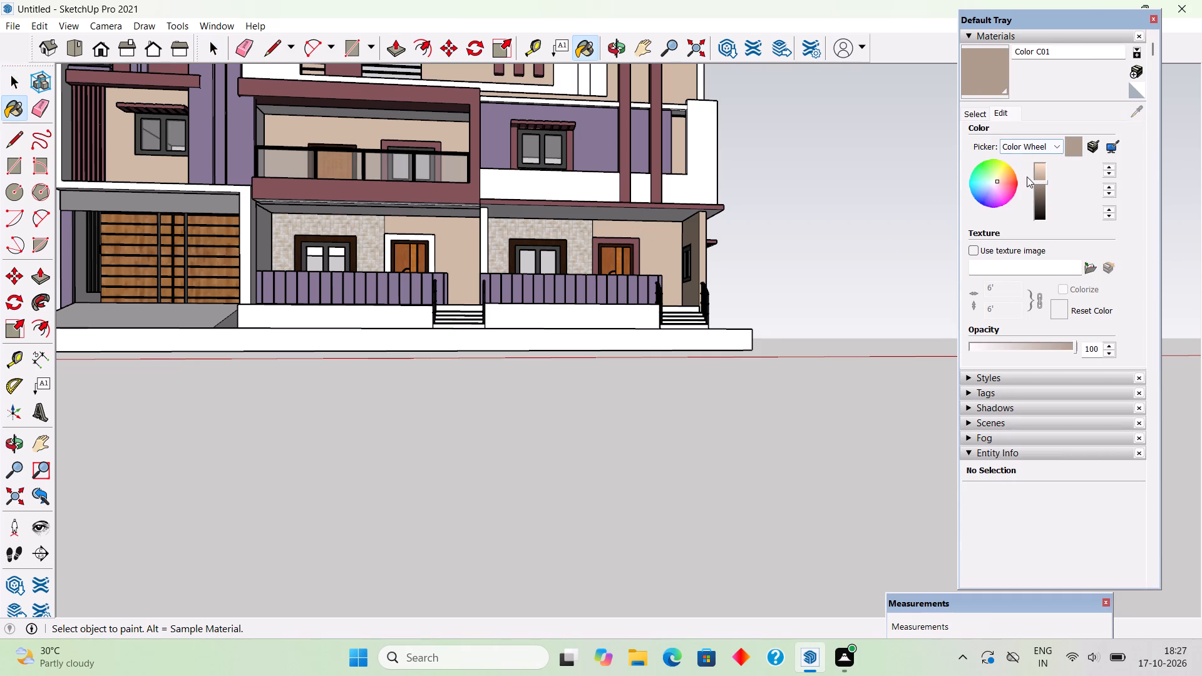
left_click_drag(1030, 181, 1033, 171)
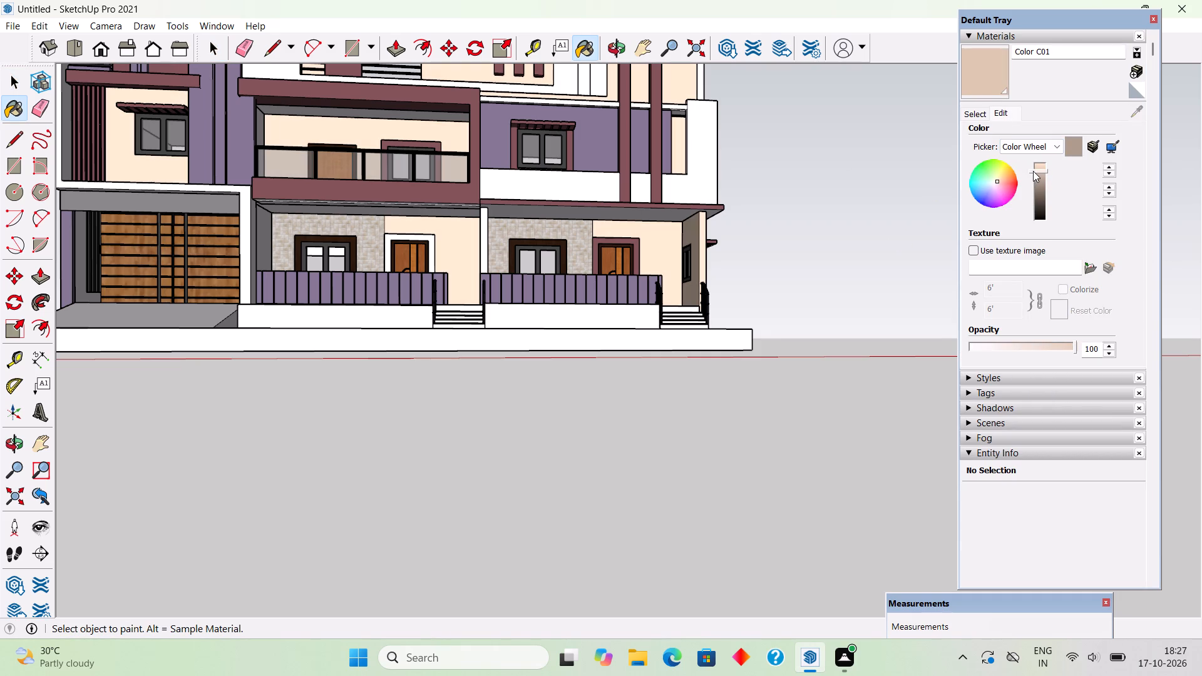
left_click_drag(1033, 171, 1037, 175)
scroll(813, 293, "down", 3)
key("space")
Paint the two white planter boxes in front of the purple ground-floor parapets with the light grey Color M02.
middle_click_drag(787, 202, 539, 271)
scroll(484, 257, "down", 1)
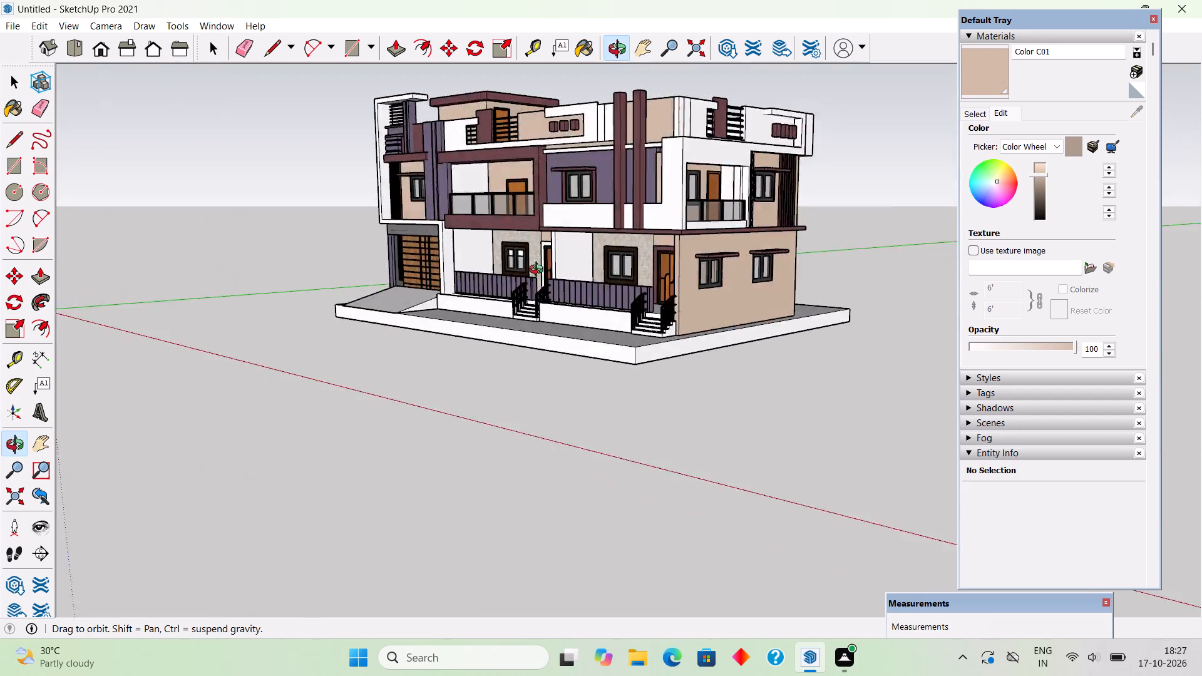
middle_click_drag(539, 271, 733, 254)
key("space")
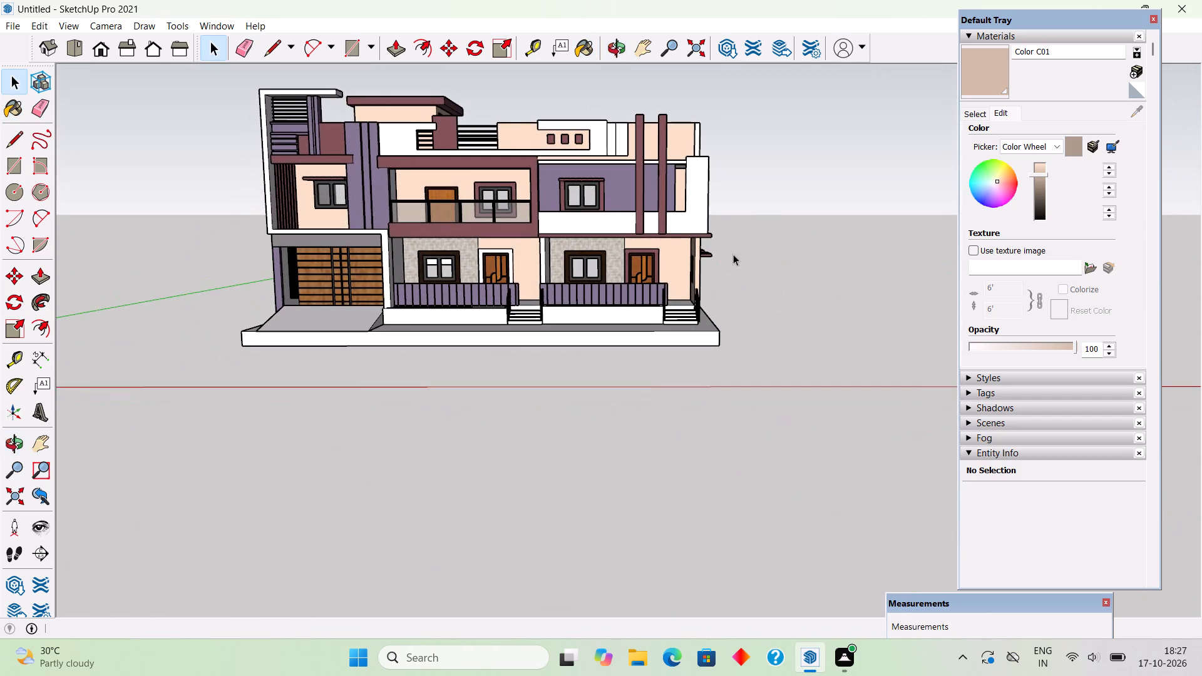
scroll(660, 314, "up", 2)
middle_click_drag(660, 334, 661, 369)
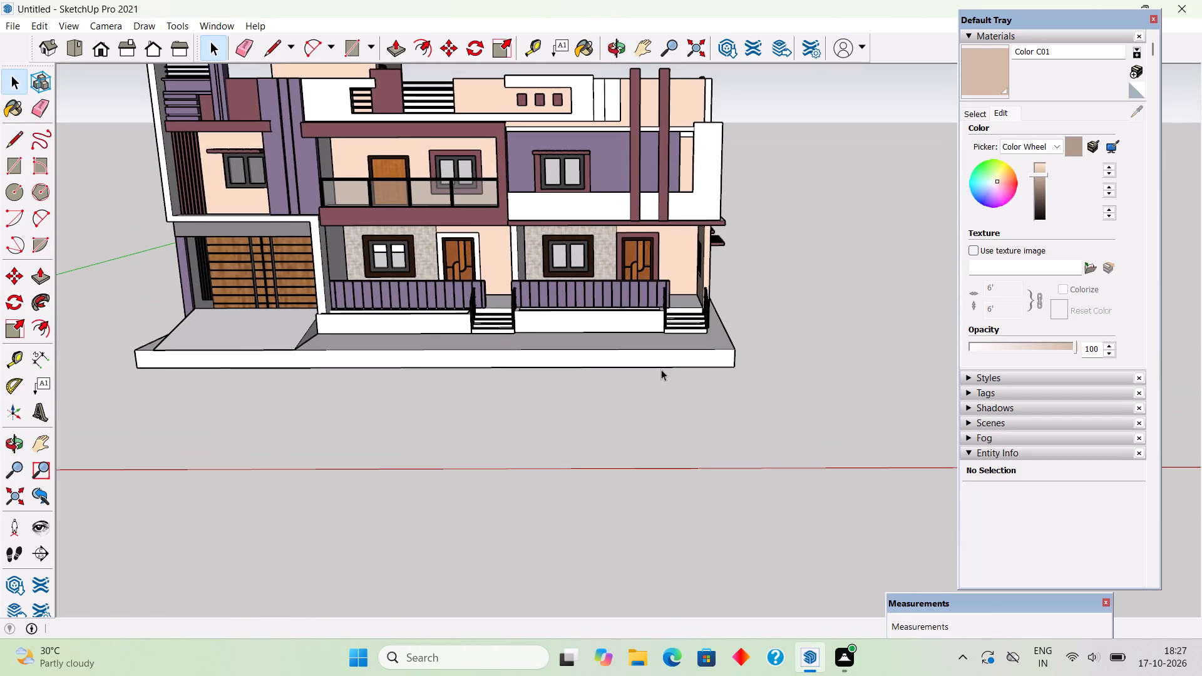
left_click(976, 112)
scroll(1037, 203, "down", 3)
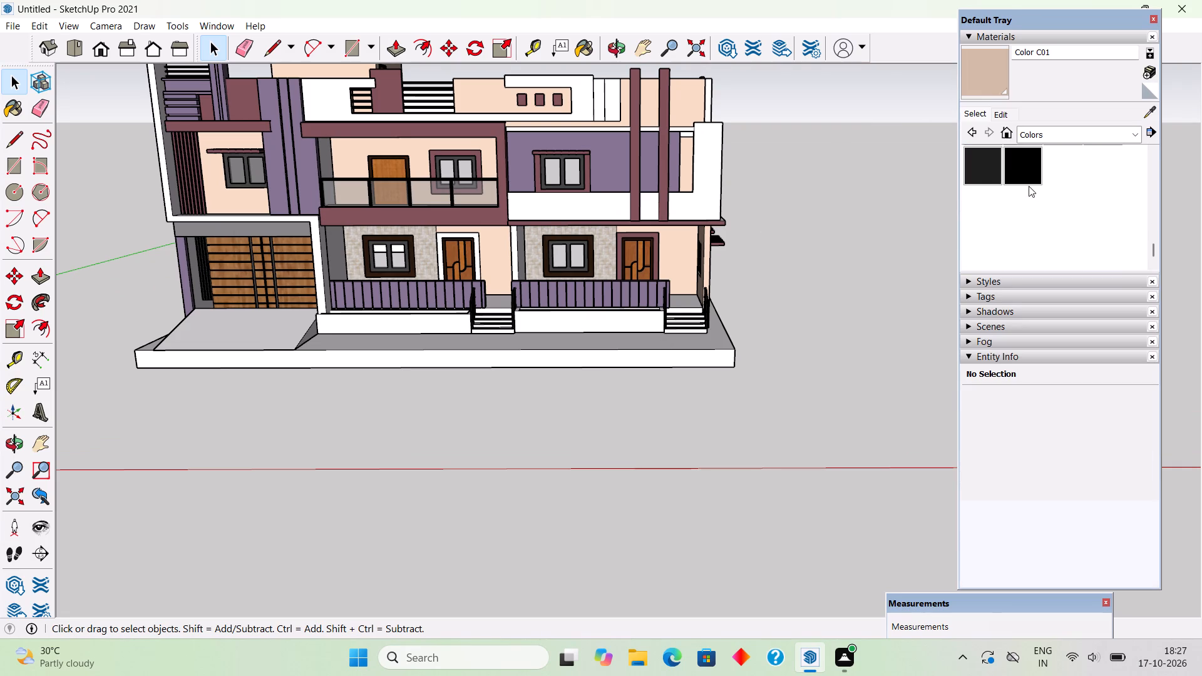
scroll(1029, 185, "up", 1)
left_click(1051, 160)
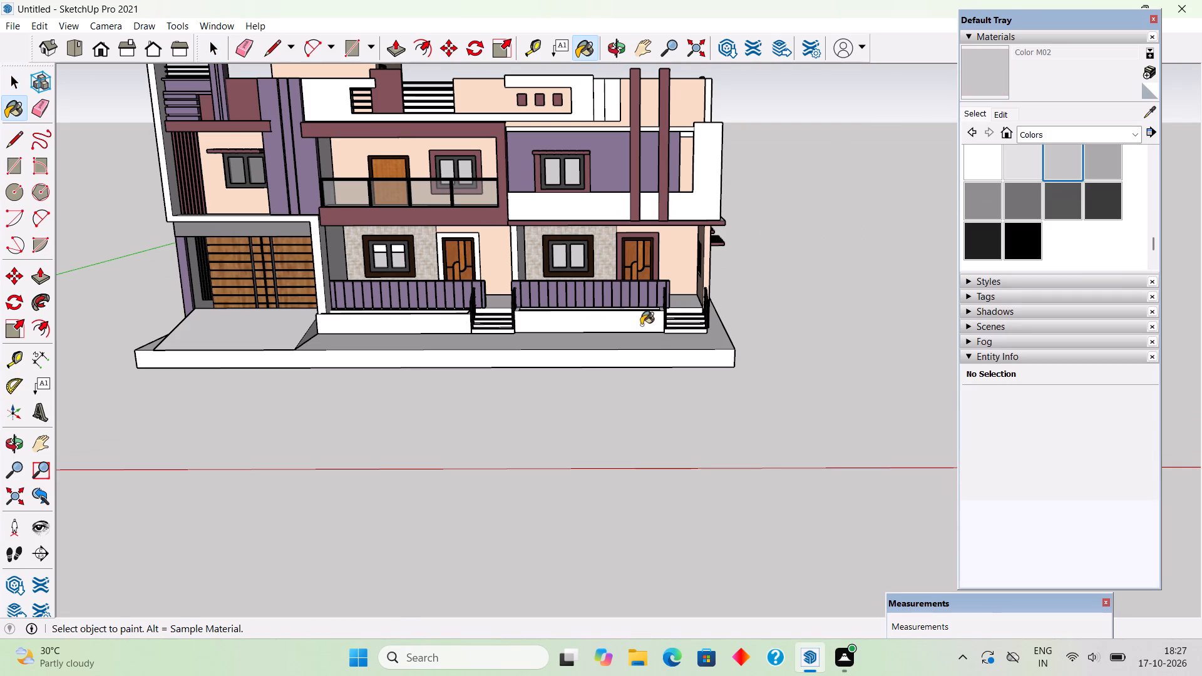
left_click(632, 315)
left_click(418, 318)
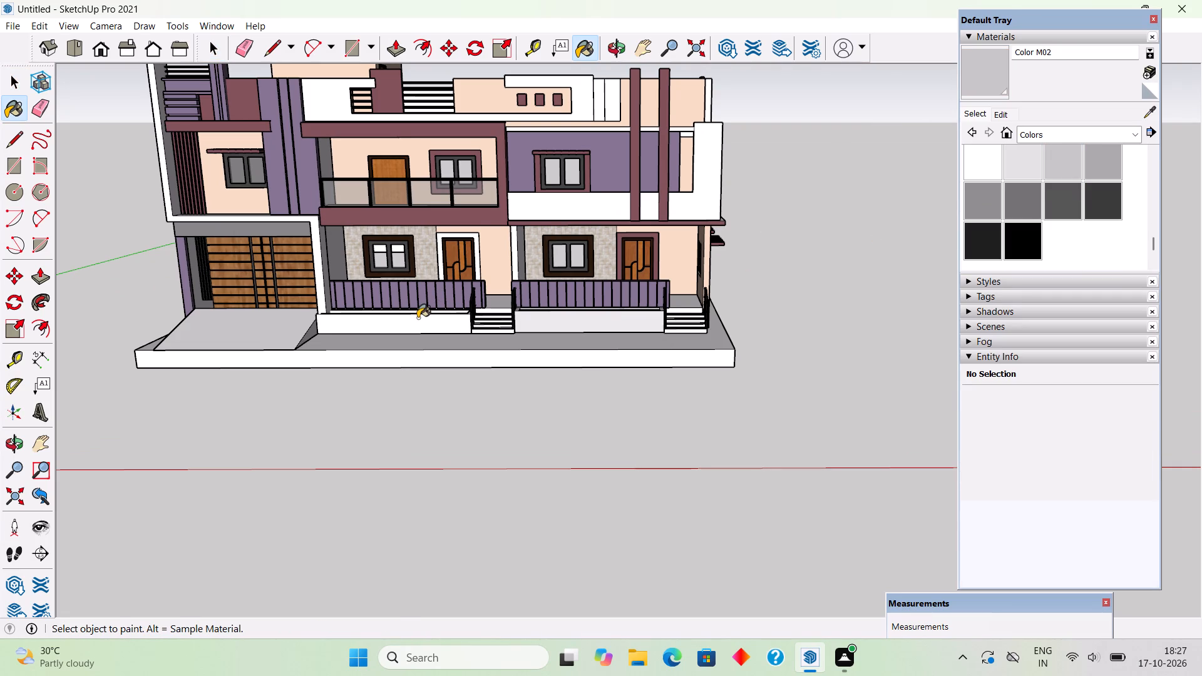
key("space")
Paint the recessed planting bed of the planter box between the two entrance stairs with Grass Dark Green.
middle_click_drag(565, 302, 591, 419)
scroll(591, 419, "up", 2)
scroll(595, 334, "up", 4)
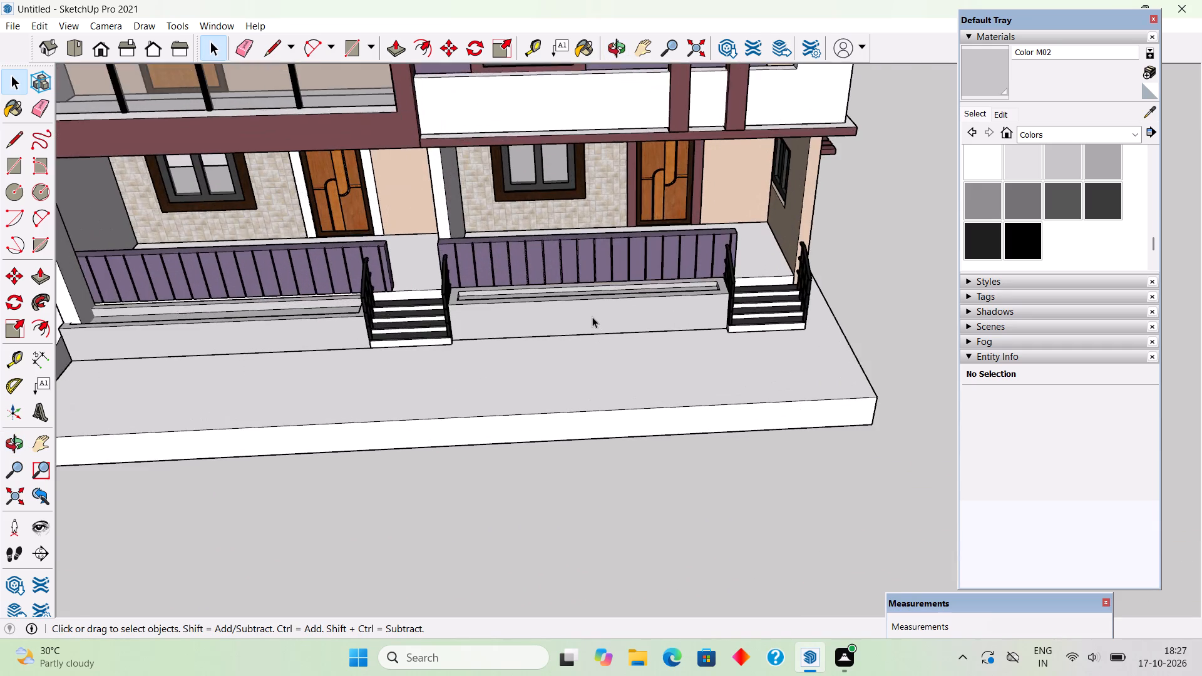
scroll(592, 317, "up", 4)
middle_click_drag(595, 287, 575, 384)
scroll(579, 332, "up", 6)
triple_click(584, 328)
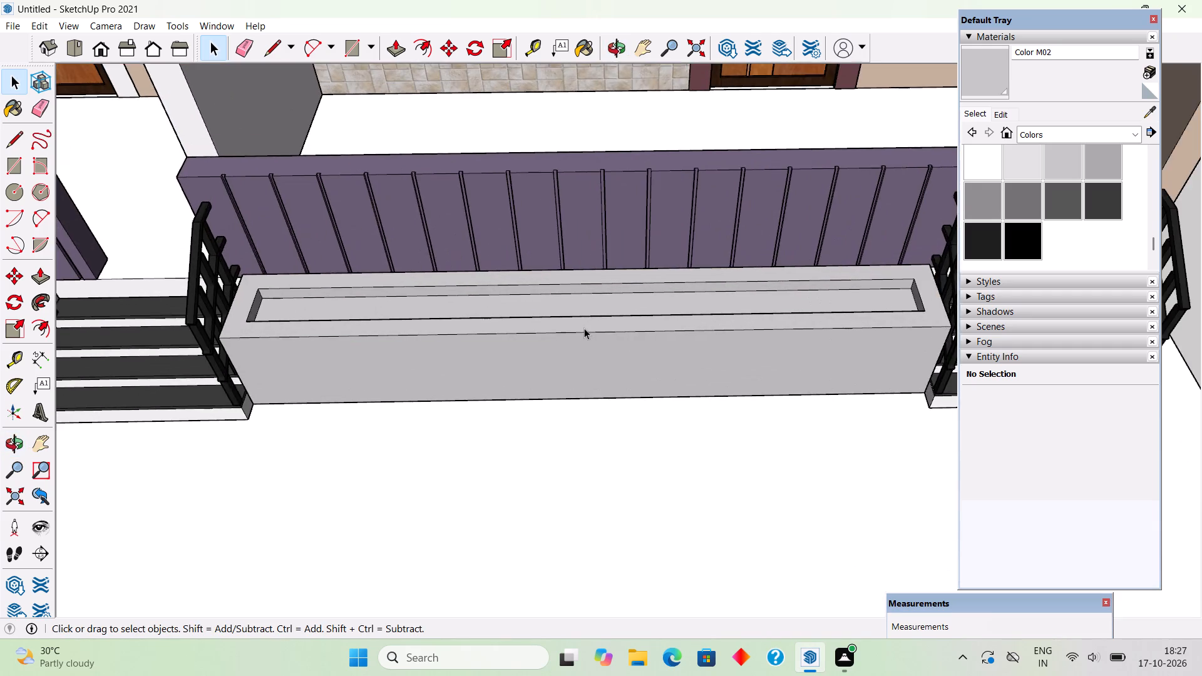
middle_click_drag(603, 294, 590, 329)
left_click(592, 308)
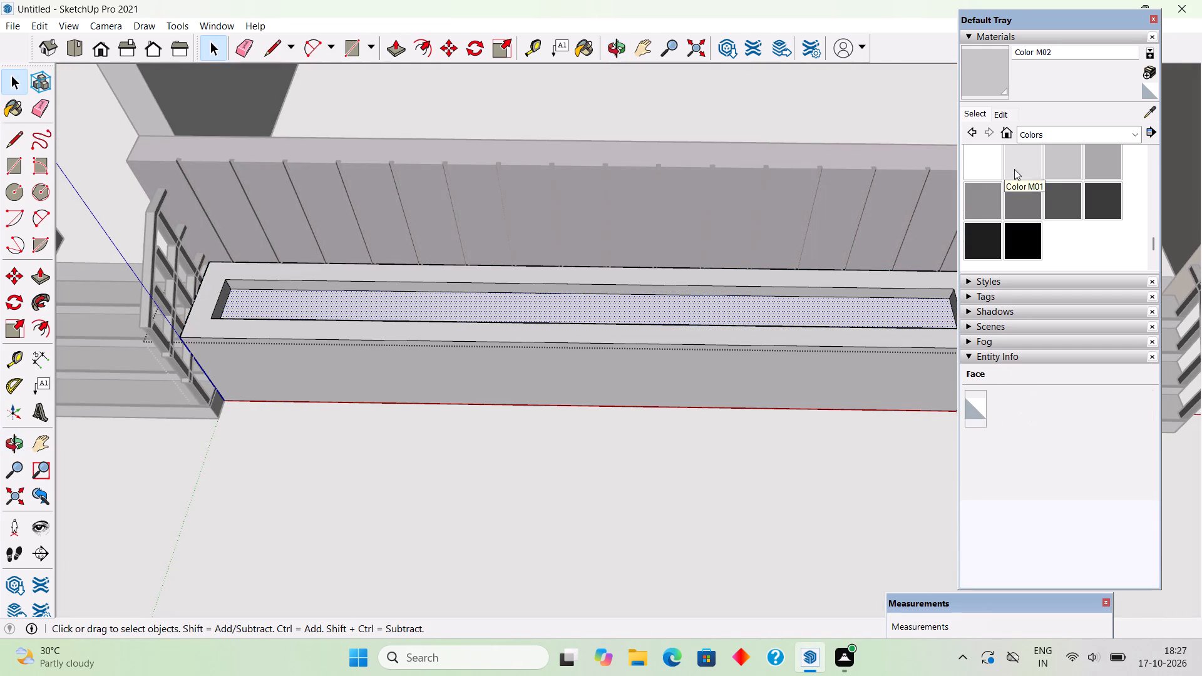
left_click(1043, 134)
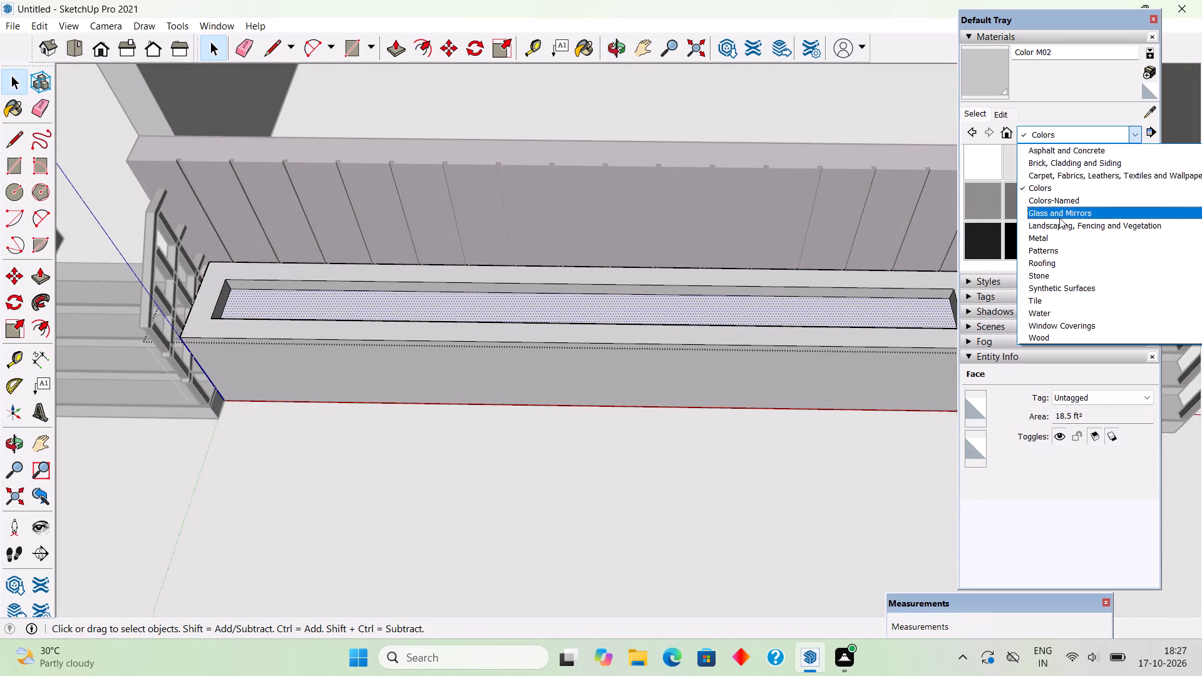
left_click(1061, 228)
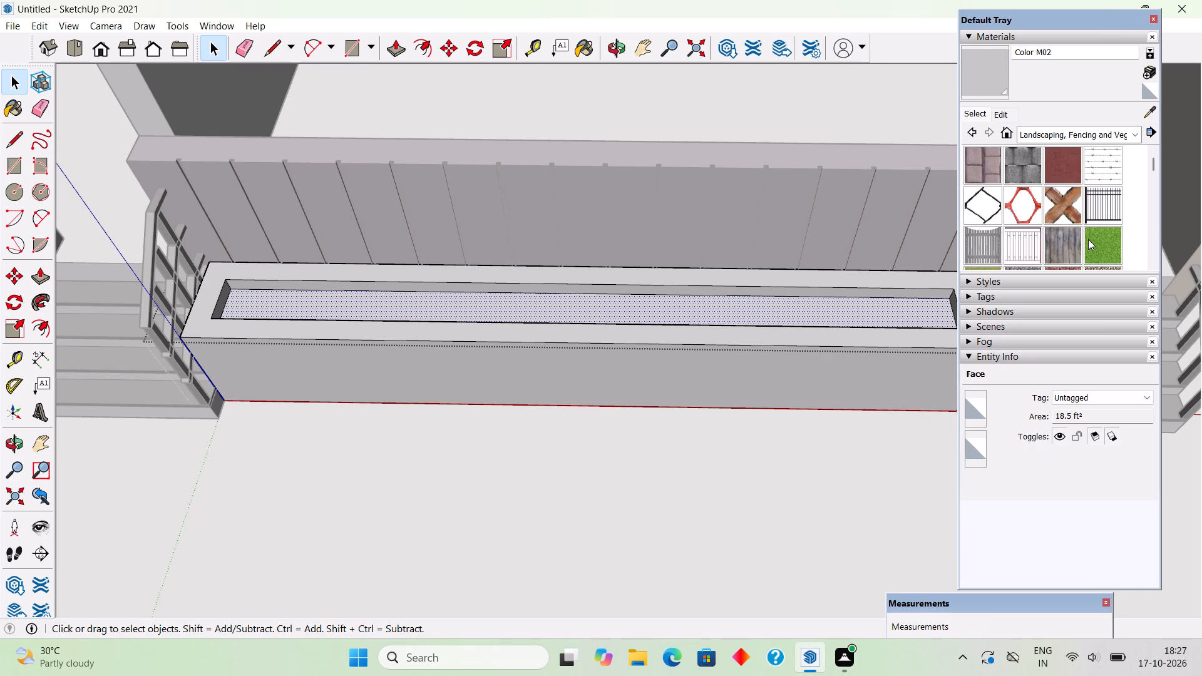
left_click(1091, 239)
left_click(856, 307)
scroll(858, 304, "down", 5)
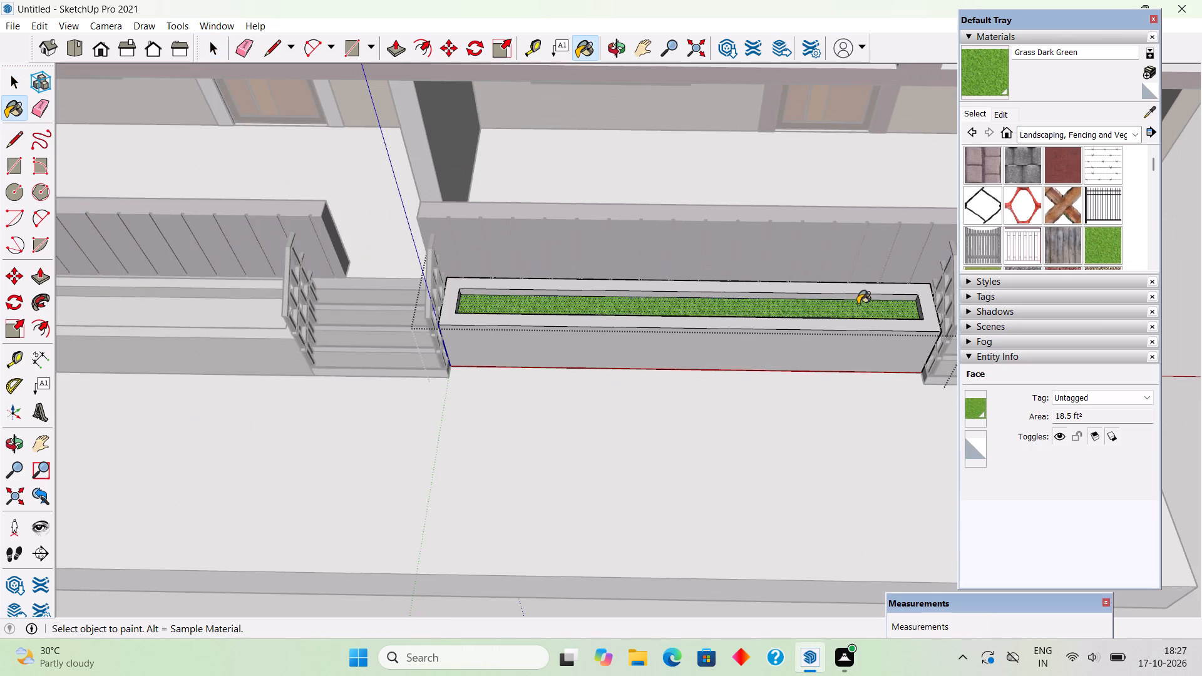
Paint the recessed bed of the planter box nearest the garage with Grass Dark Green and close its group.
key("space")
scroll(858, 304, "down", 4)
triple_click(424, 321)
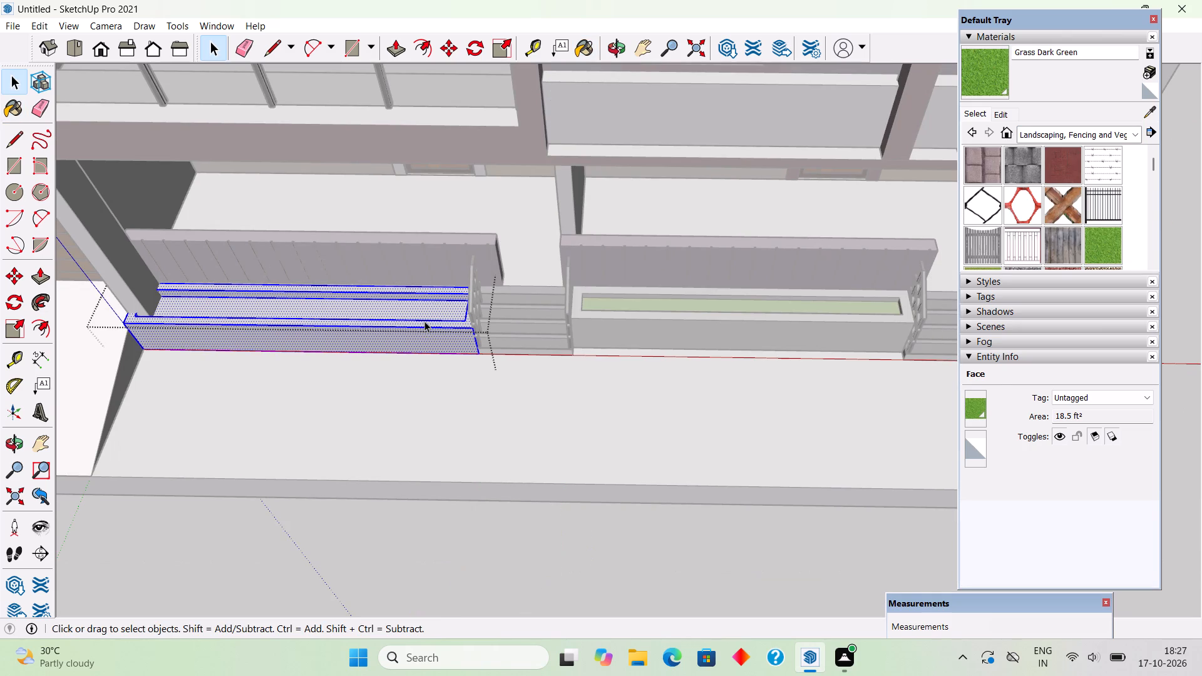
left_click(388, 305)
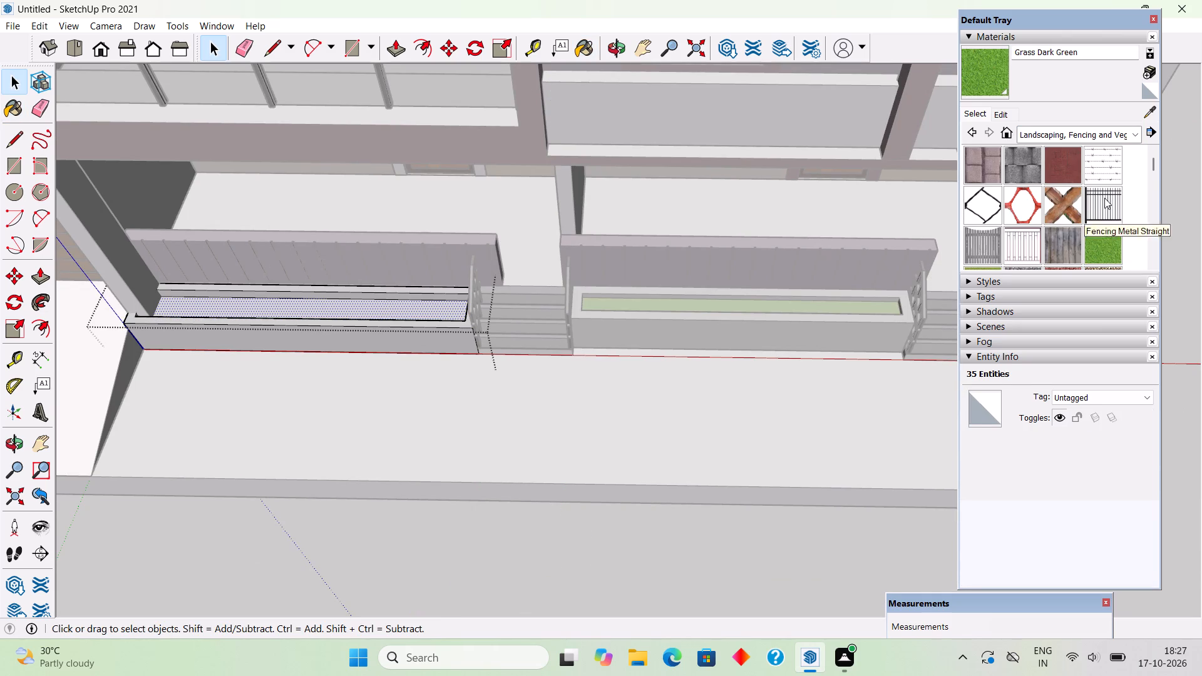
left_click(1108, 233)
left_click(423, 307)
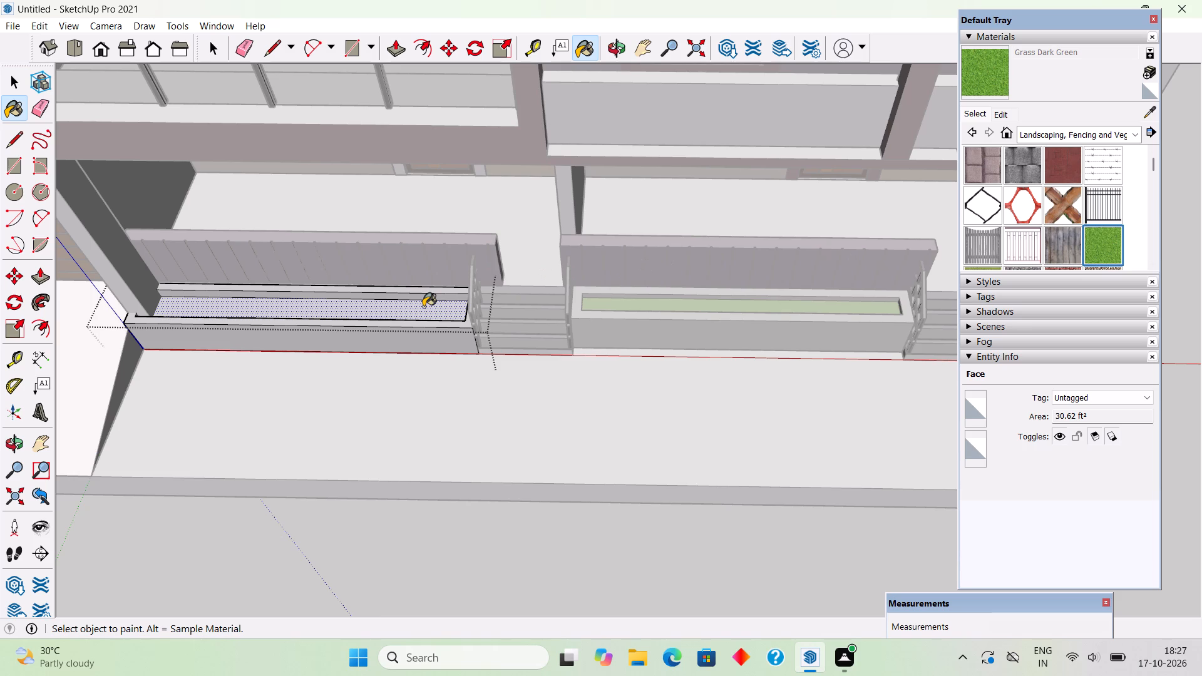
scroll(424, 307, "down", 5)
key("space")
scroll(424, 307, "down", 5)
left_click(583, 454)
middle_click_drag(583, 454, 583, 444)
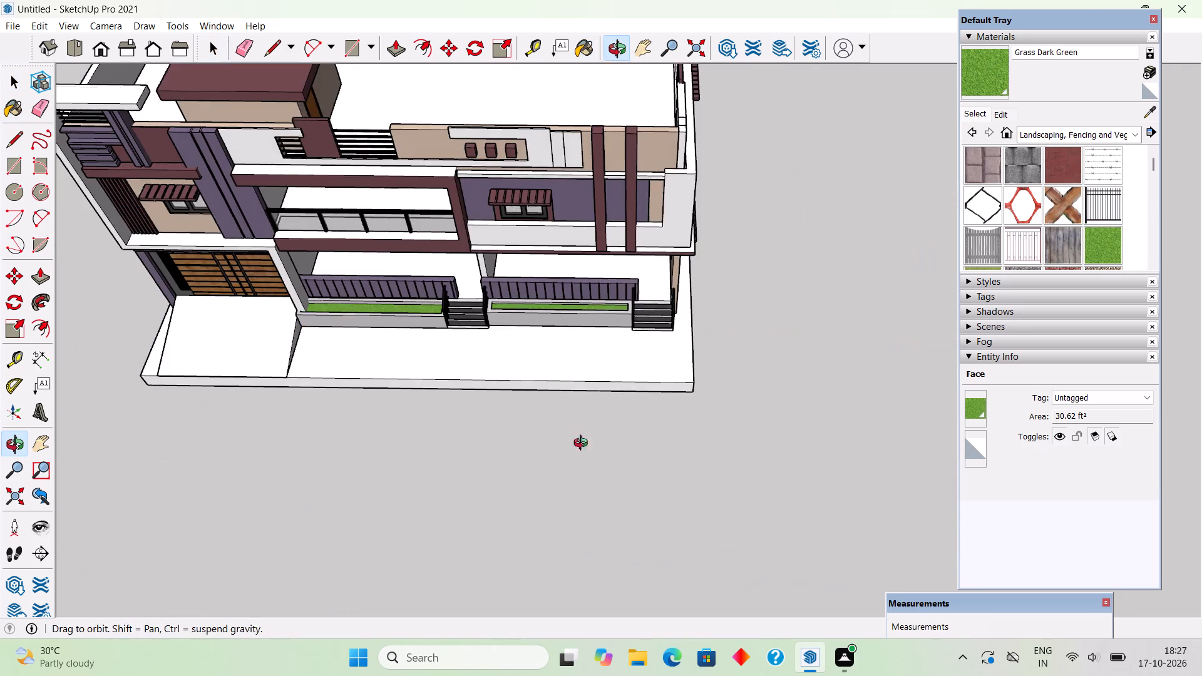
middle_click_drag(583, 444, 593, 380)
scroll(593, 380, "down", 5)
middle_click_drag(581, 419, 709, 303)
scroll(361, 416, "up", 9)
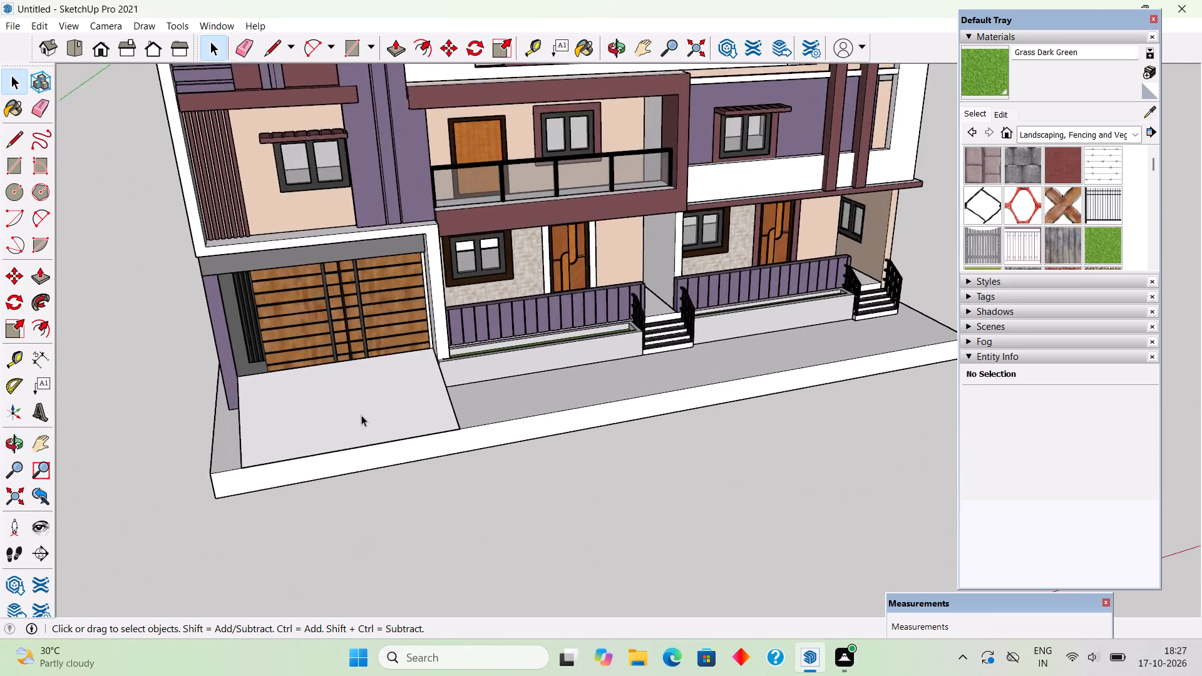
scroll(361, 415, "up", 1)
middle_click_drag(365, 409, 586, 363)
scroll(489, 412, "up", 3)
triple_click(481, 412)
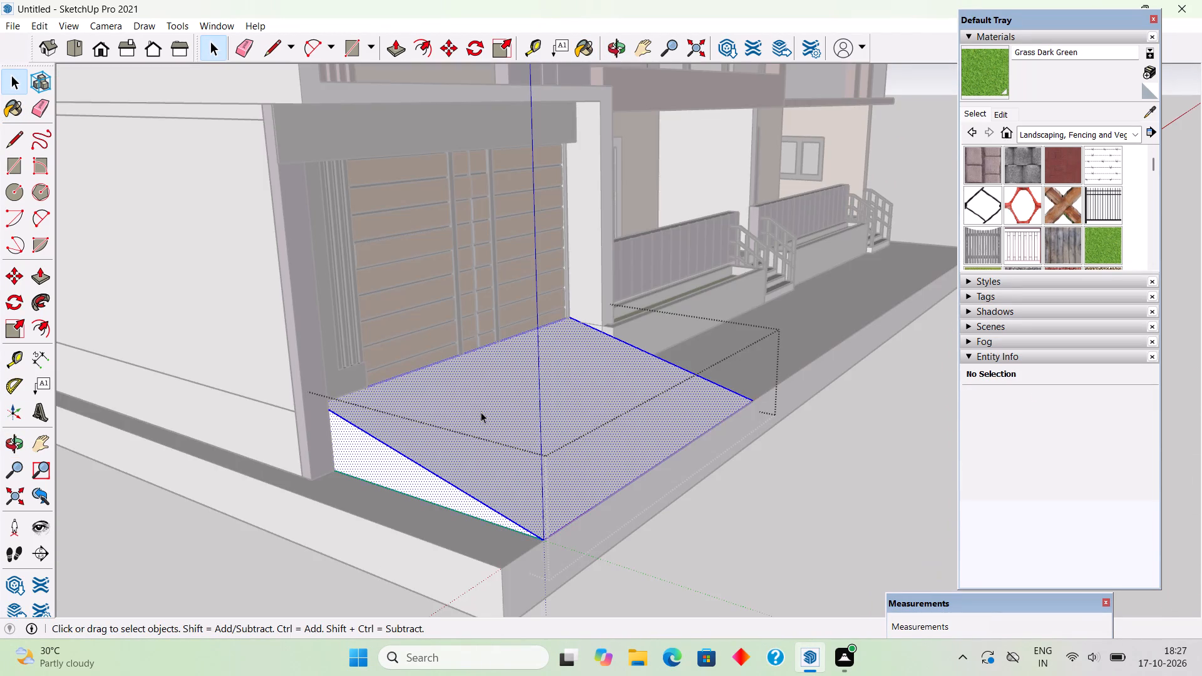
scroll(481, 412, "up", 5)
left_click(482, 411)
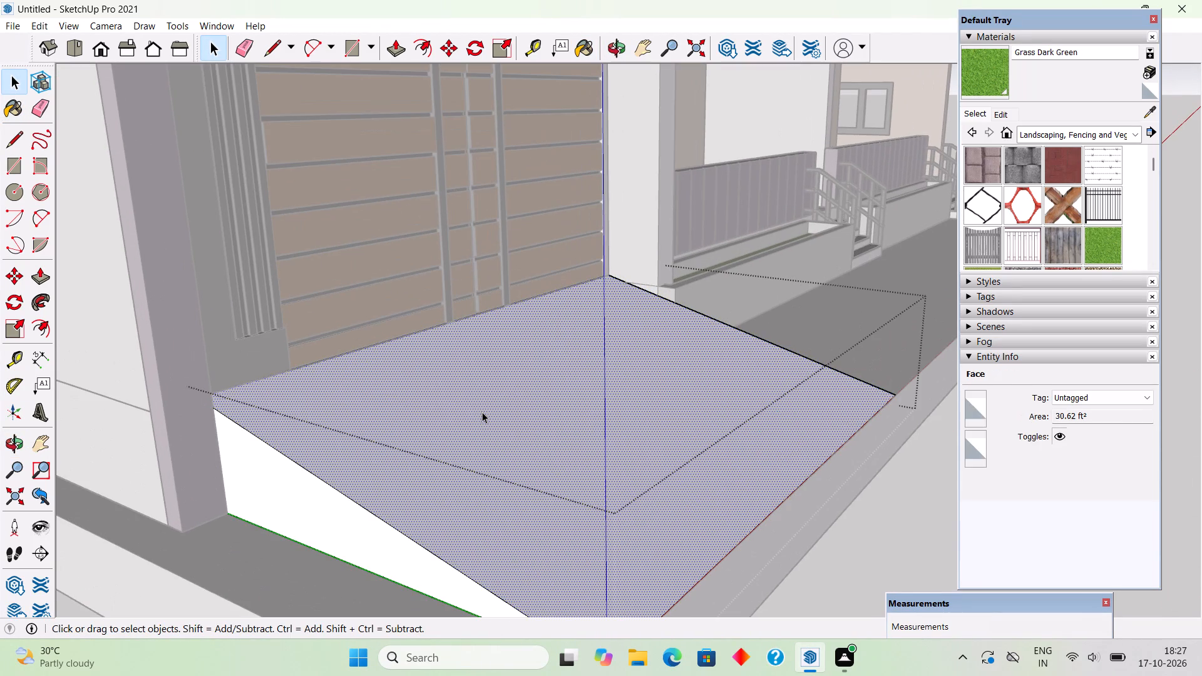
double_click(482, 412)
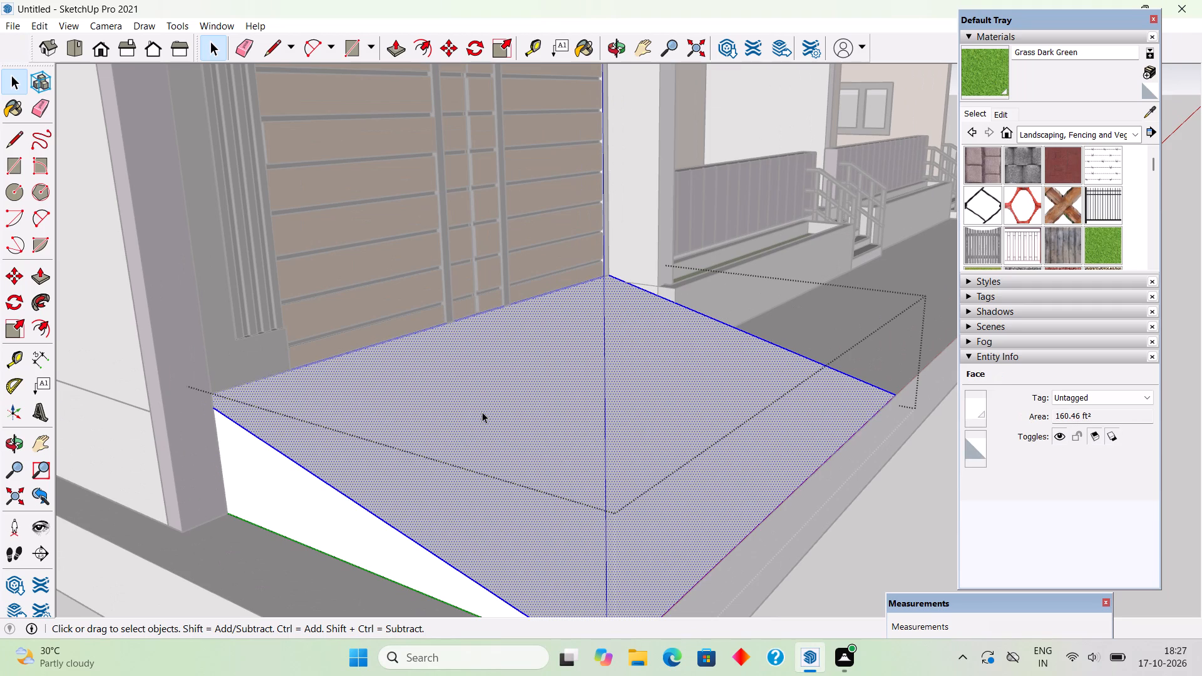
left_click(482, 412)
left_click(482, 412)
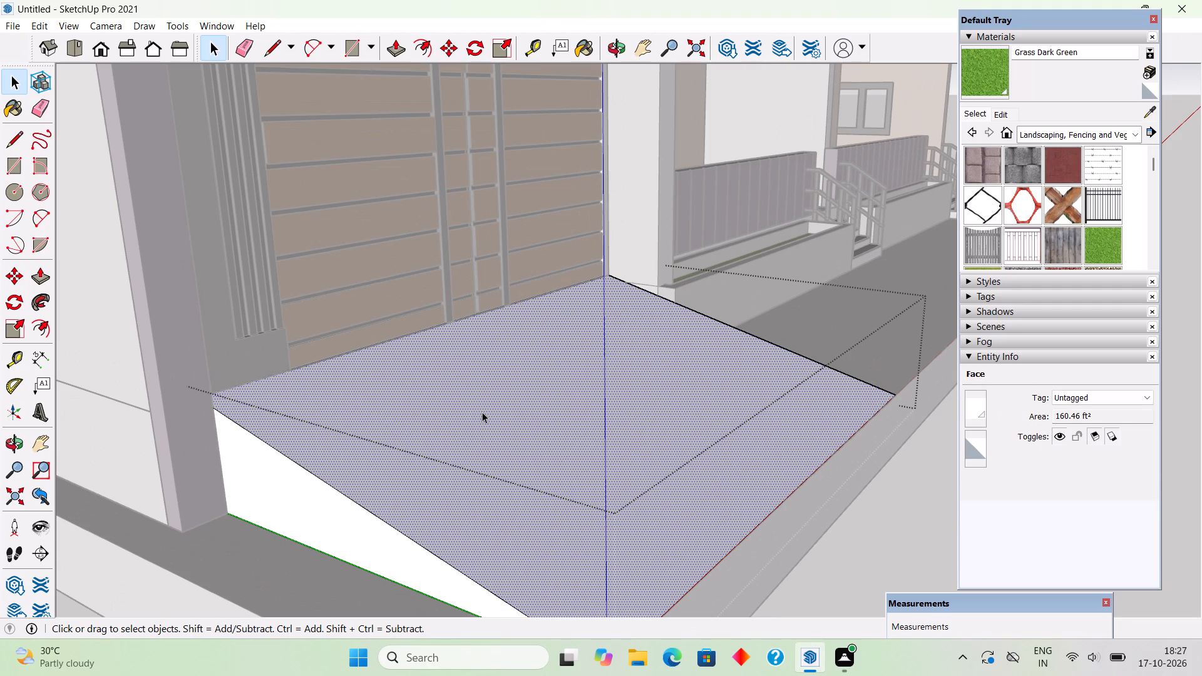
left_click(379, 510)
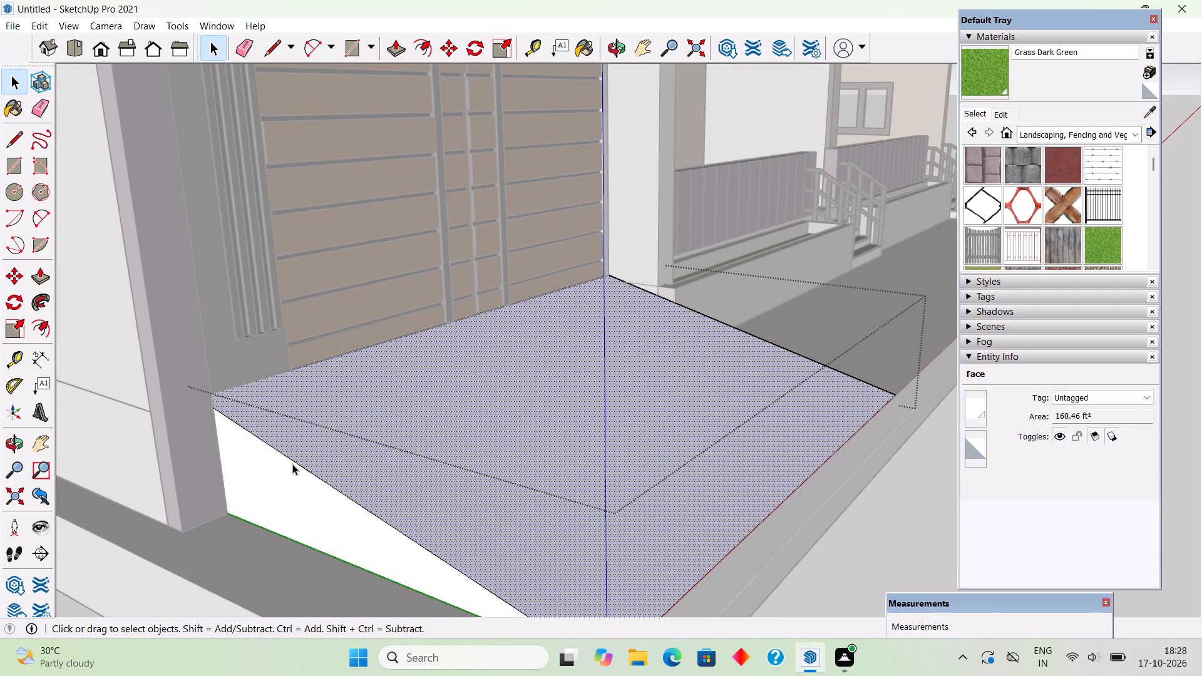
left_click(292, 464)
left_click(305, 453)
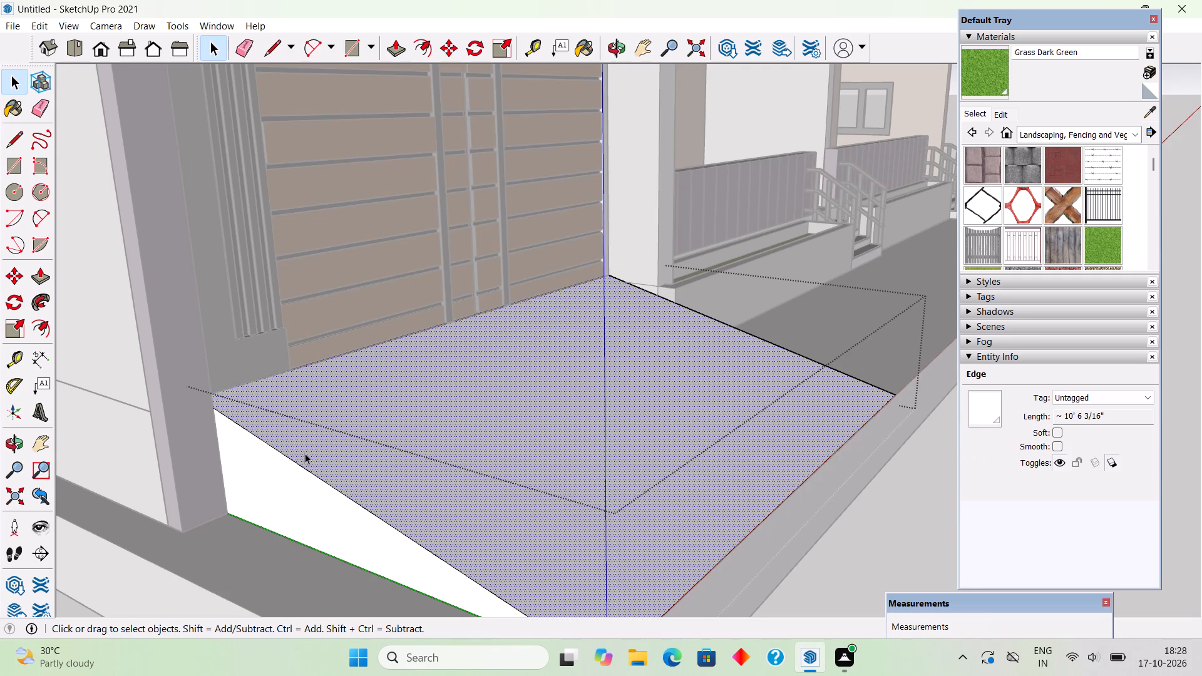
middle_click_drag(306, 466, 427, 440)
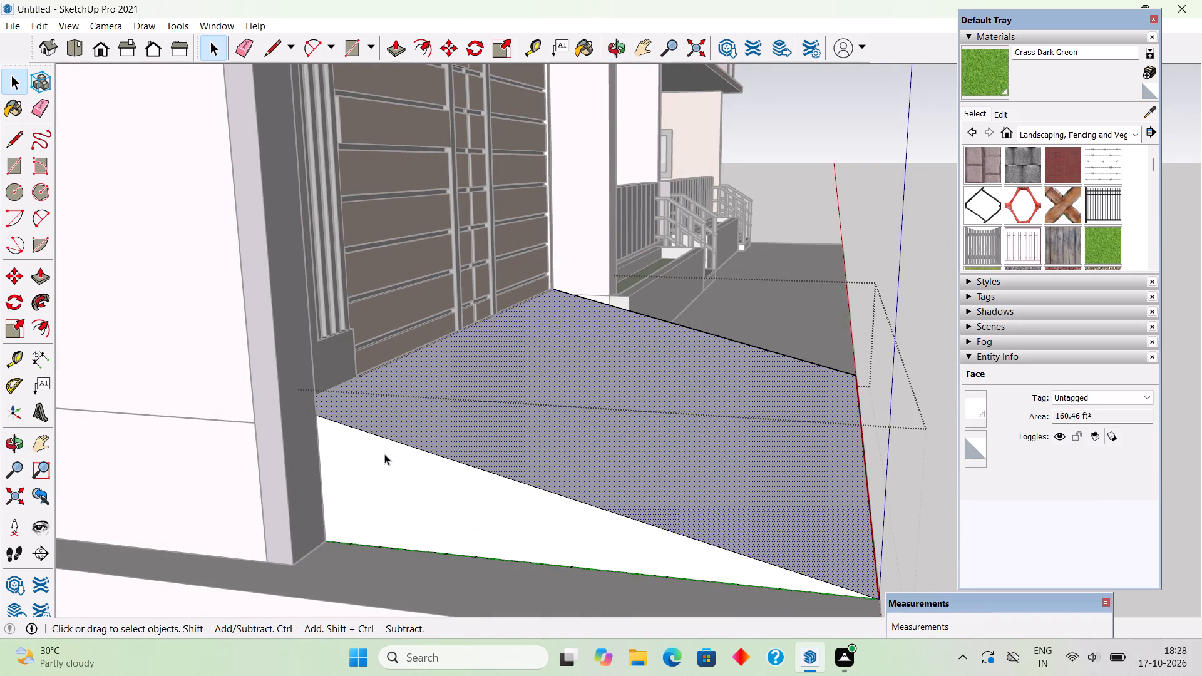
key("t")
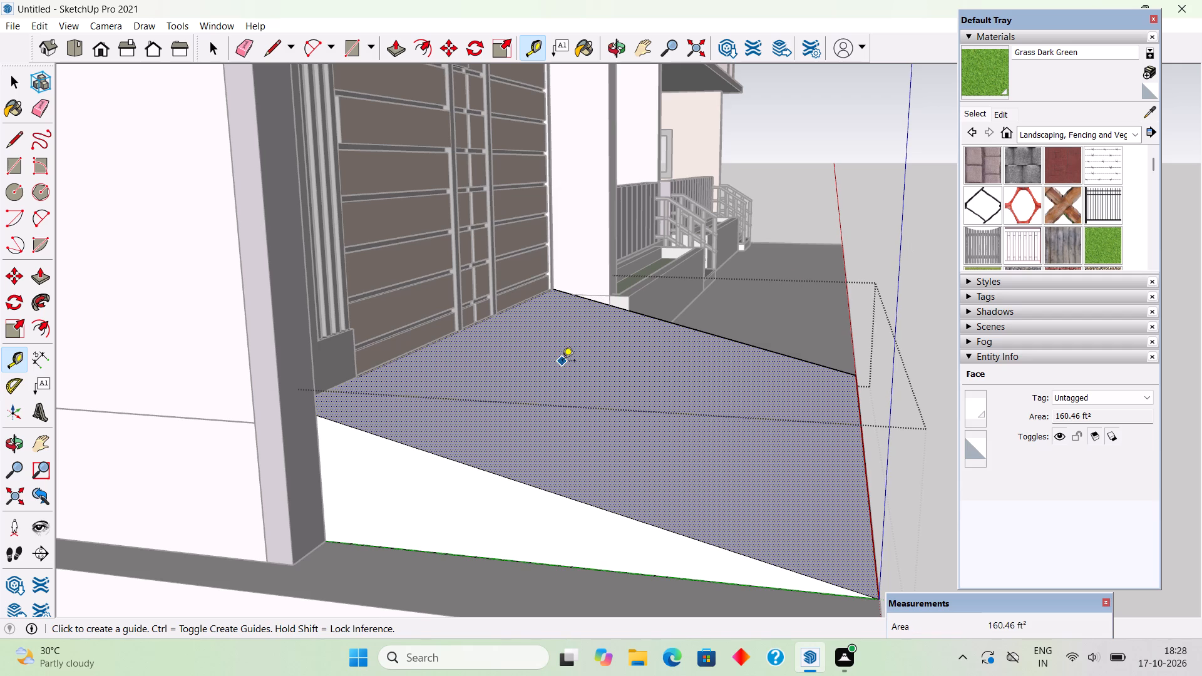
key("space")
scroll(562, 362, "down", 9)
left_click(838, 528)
Examine the house's front and side facades from several angles.
scroll(841, 483, "down", 5)
middle_click_drag(764, 490, 625, 476)
scroll(640, 481, "down", 7)
middle_click_drag(594, 467, 242, 420)
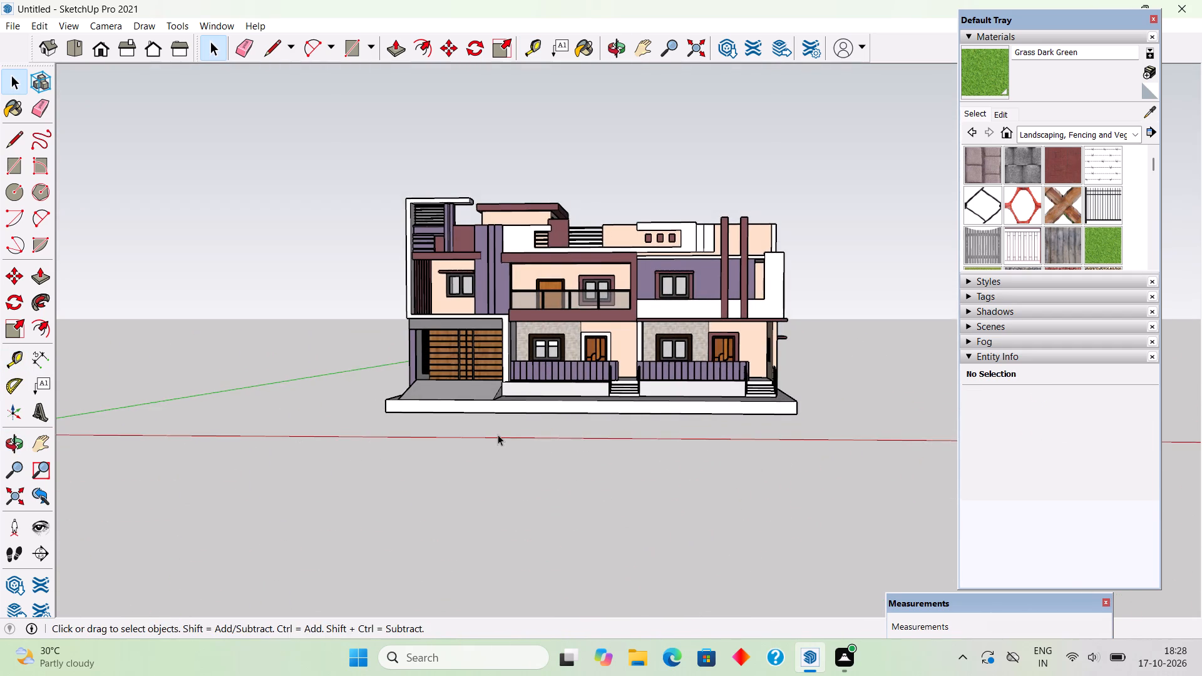
middle_click_drag(498, 434, 243, 408)
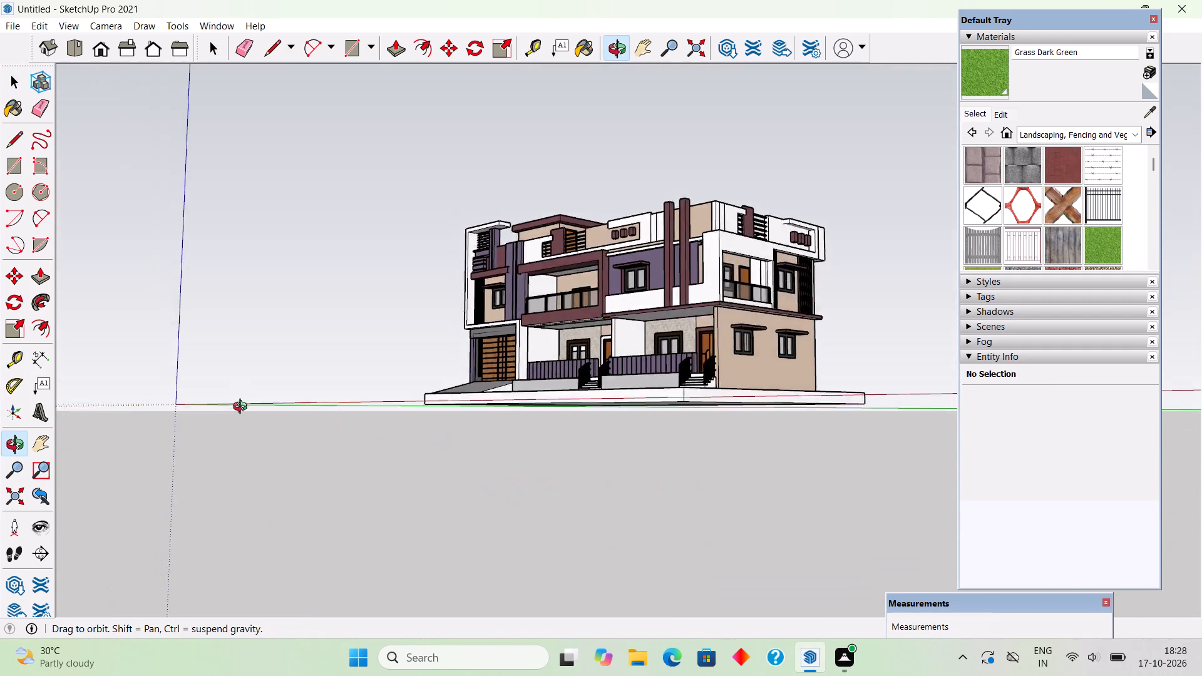
middle_click_drag(243, 408, 256, 456)
scroll(256, 456, "up", 3)
scroll(258, 456, "down", 4)
scroll(823, 406, "up", 5)
middle_click_drag(729, 403, 570, 376)
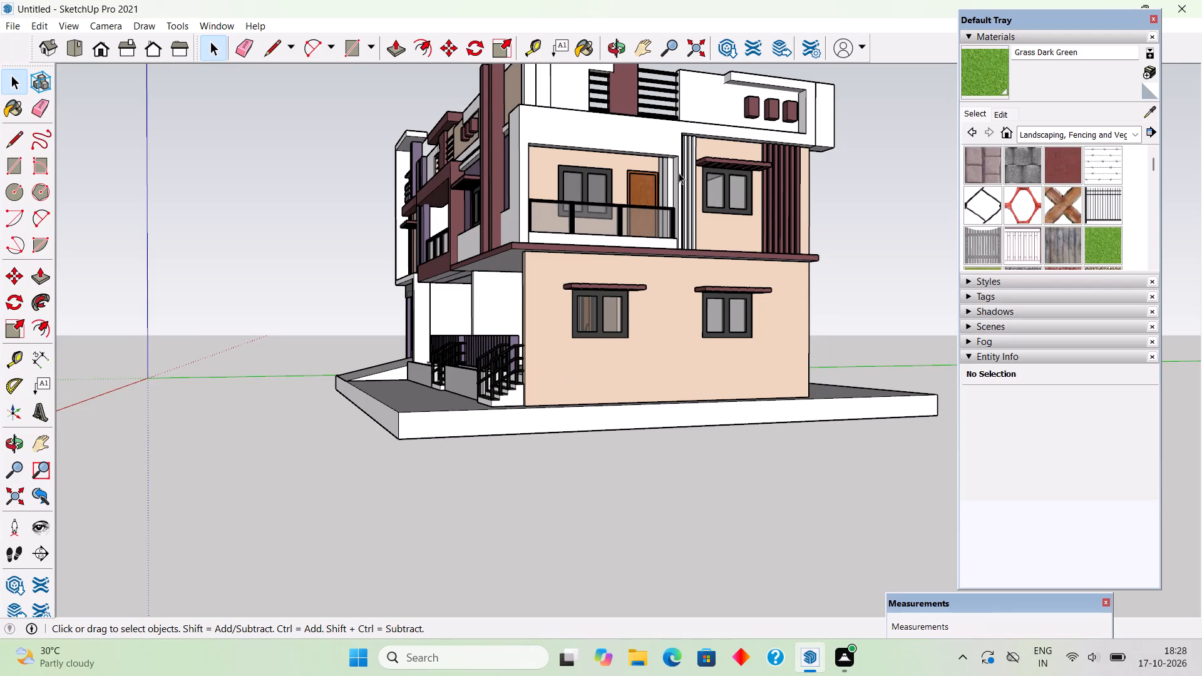
scroll(679, 173, "up", 2)
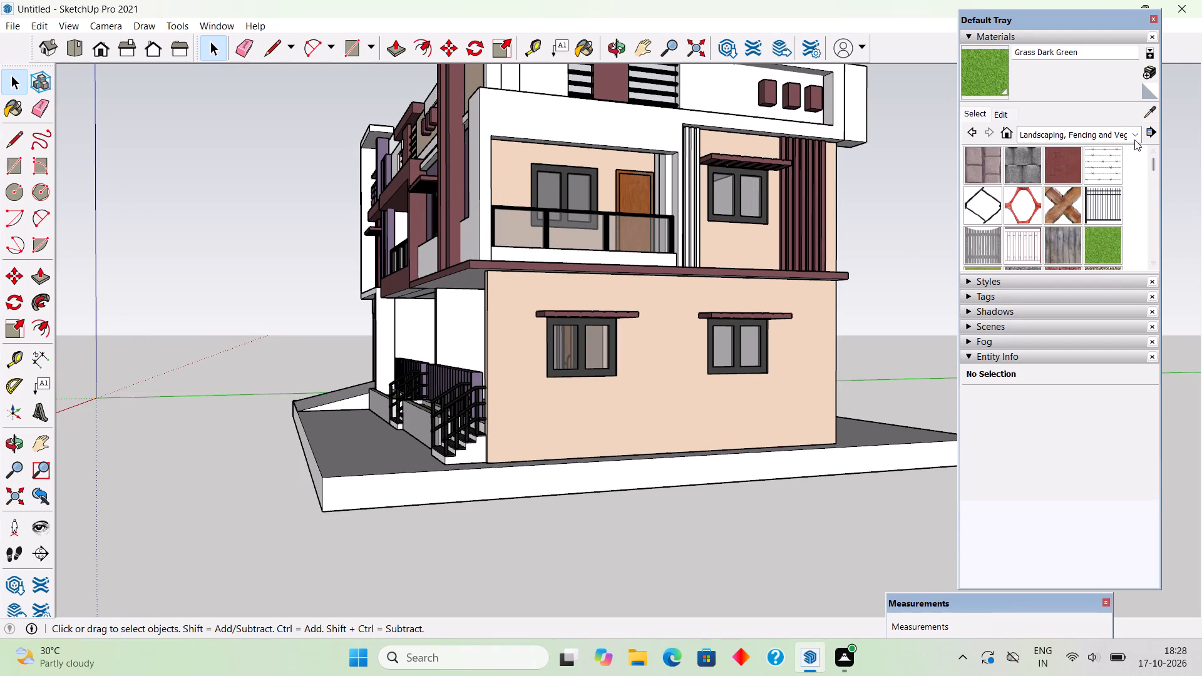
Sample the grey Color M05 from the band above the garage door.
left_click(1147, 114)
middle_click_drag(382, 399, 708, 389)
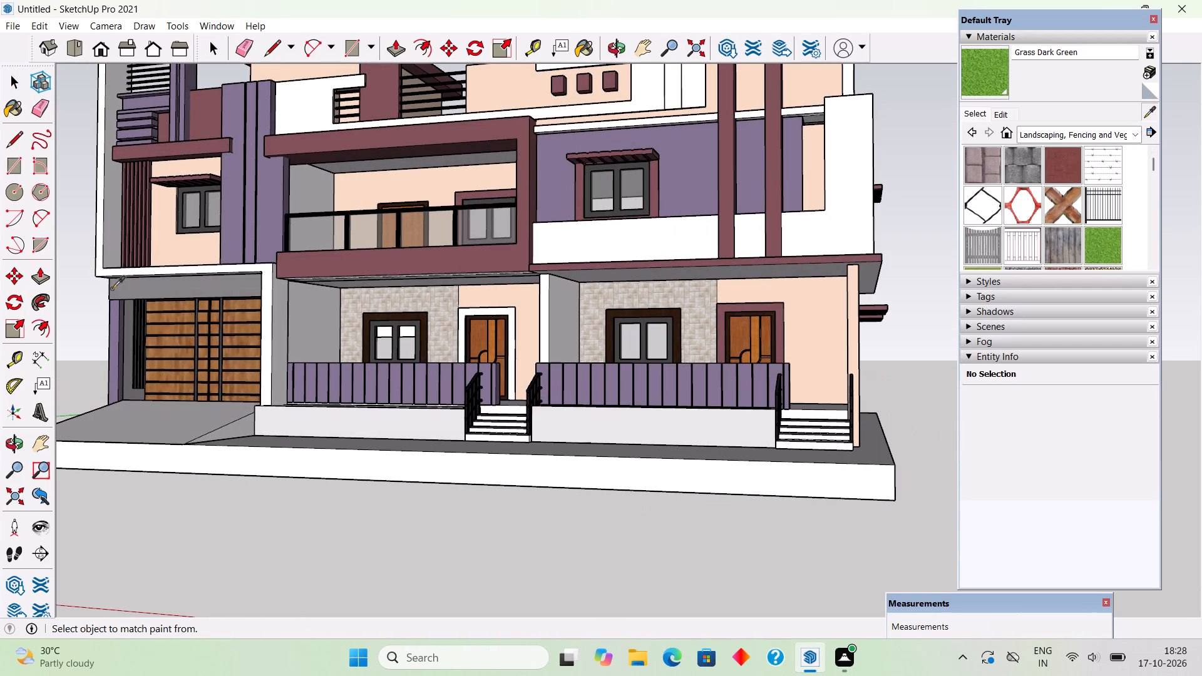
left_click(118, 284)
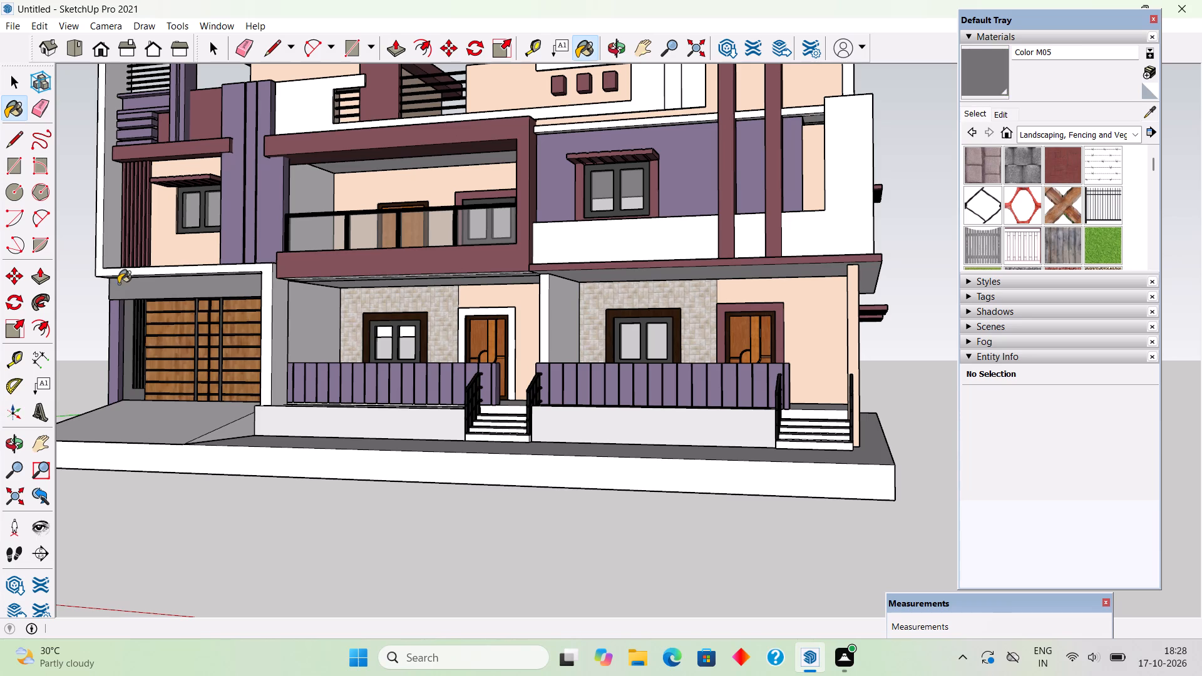
Sample the dark grey Color M07 from the inner frame of the ground-floor window between the two entrance doors.
middle_click_drag(379, 344, 379, 426)
scroll(560, 369, "up", 1)
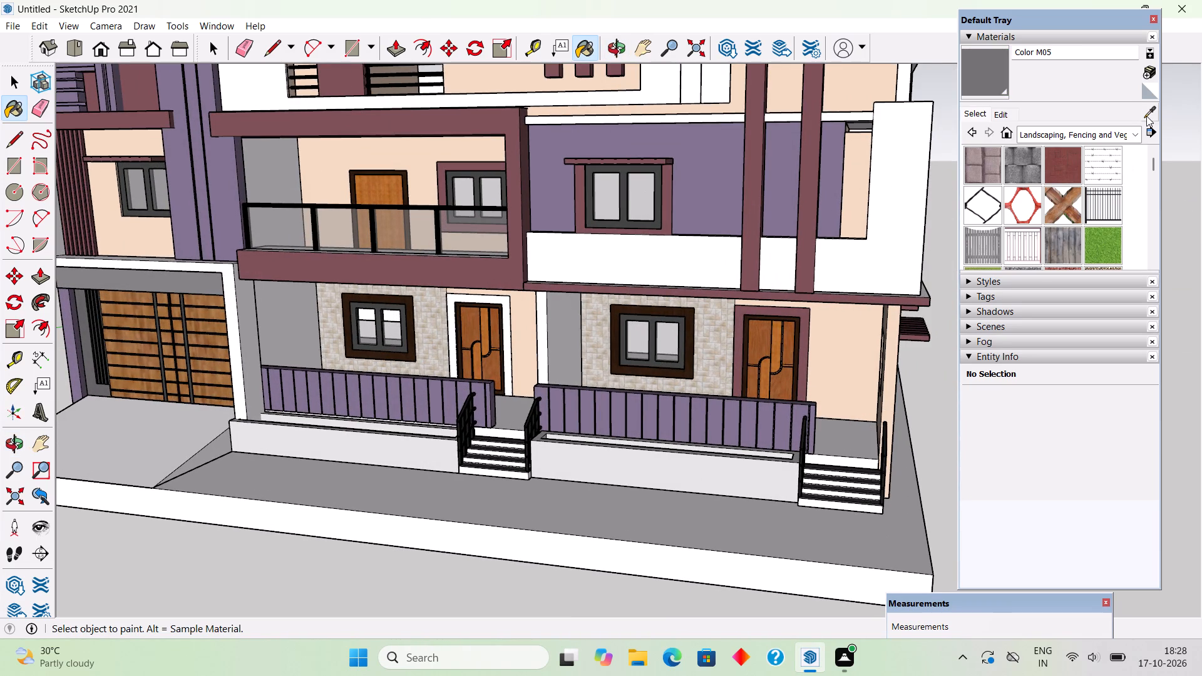
left_click(1146, 116)
scroll(746, 332, "up", 4)
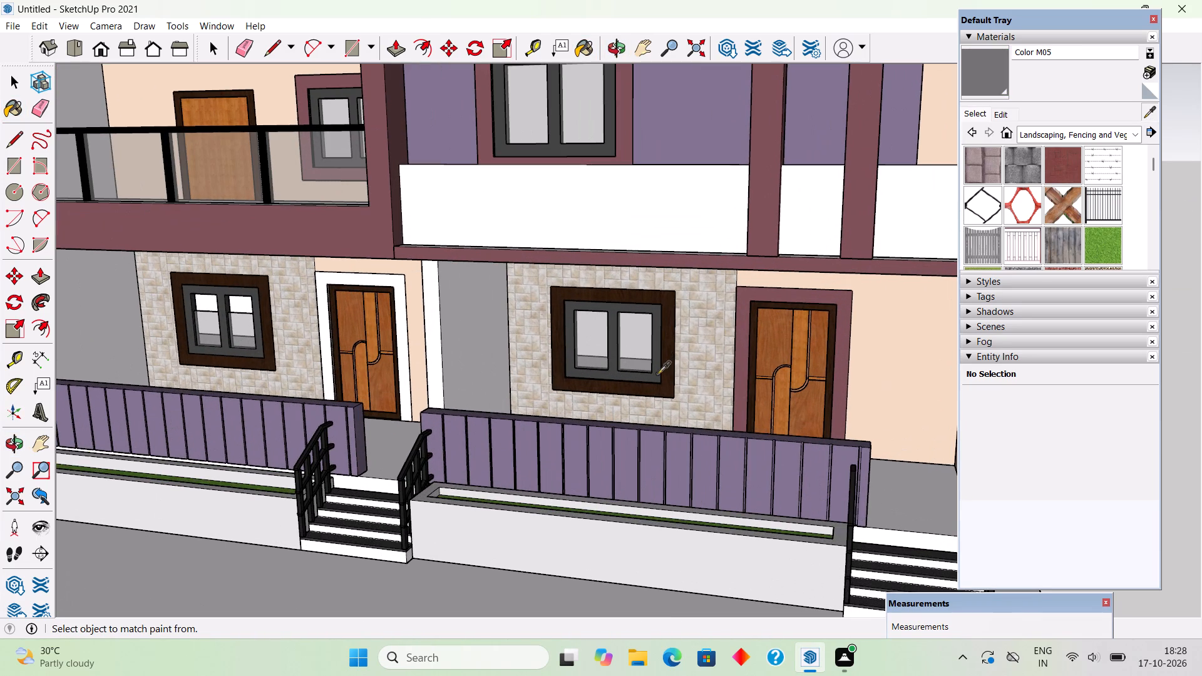
left_click(657, 374)
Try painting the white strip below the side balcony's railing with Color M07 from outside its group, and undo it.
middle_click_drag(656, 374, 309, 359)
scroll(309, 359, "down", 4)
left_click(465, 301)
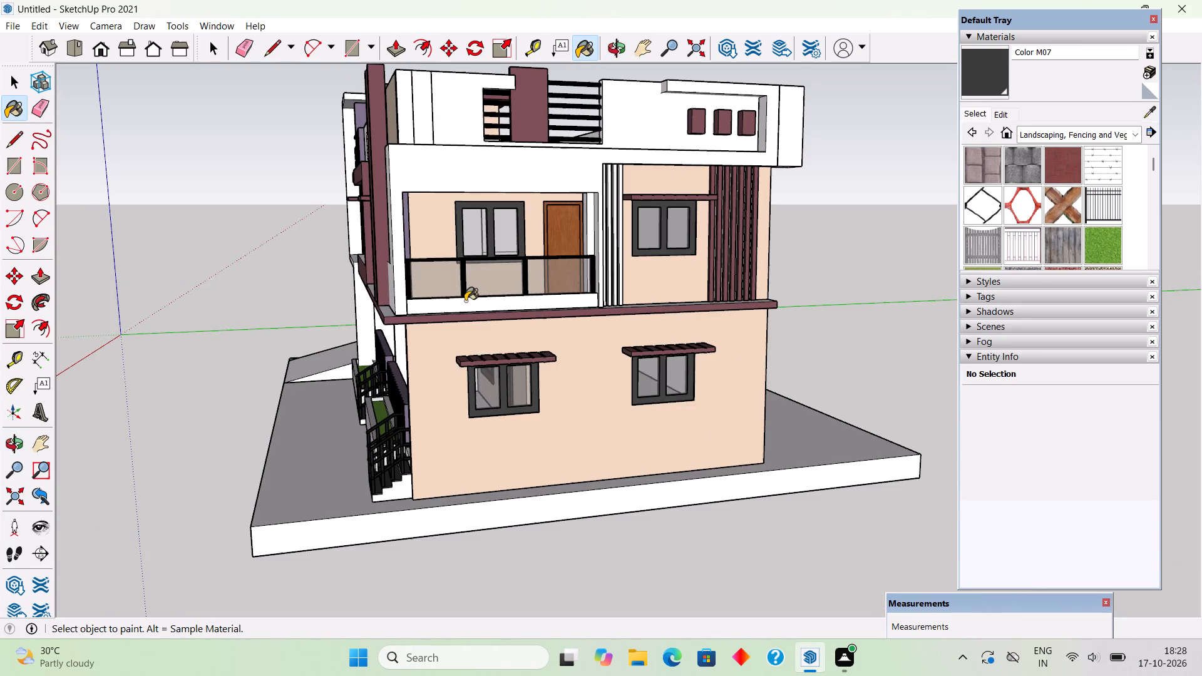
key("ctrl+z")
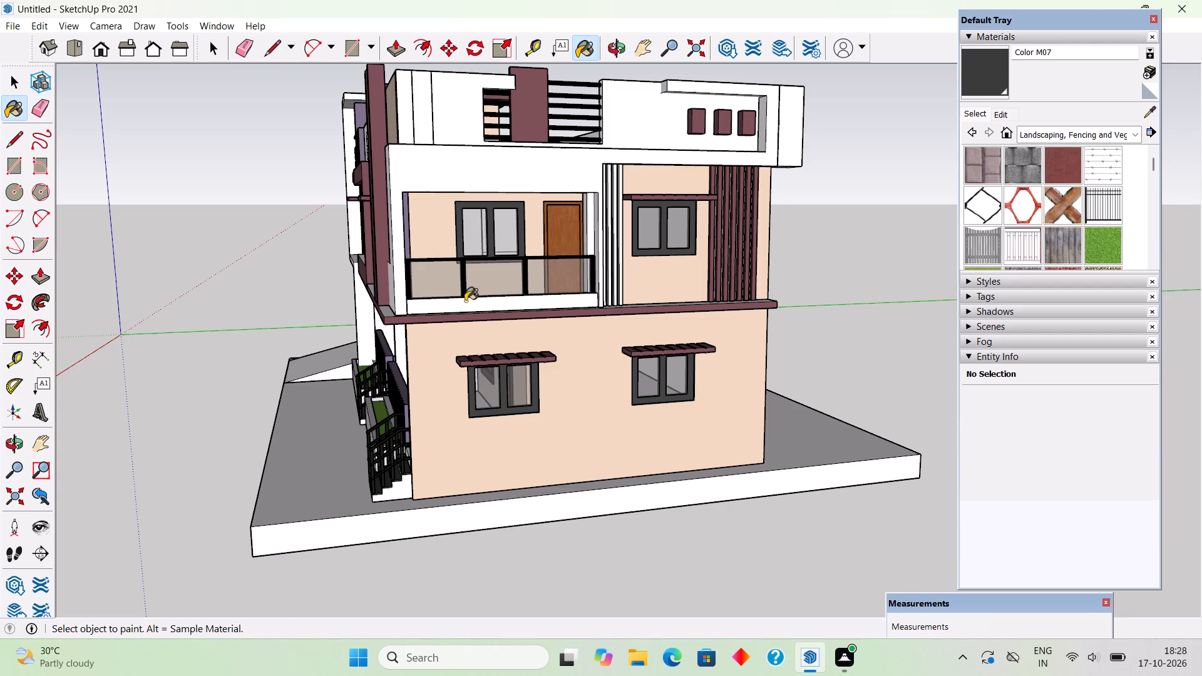
Inside the white facade group, paint the strip below the side balcony's railing with Color M07 and close the group.
key("space")
triple_click(465, 301)
left_click(465, 301)
scroll(465, 301, "up", 4)
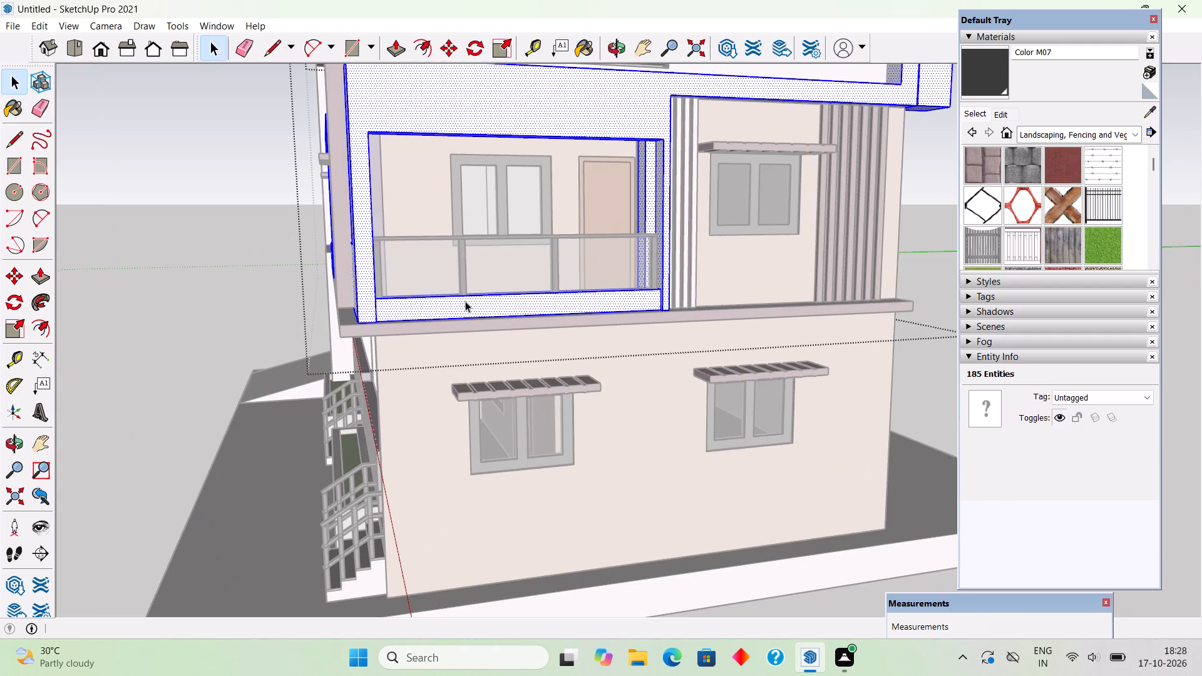
left_click(465, 301)
left_click(994, 77)
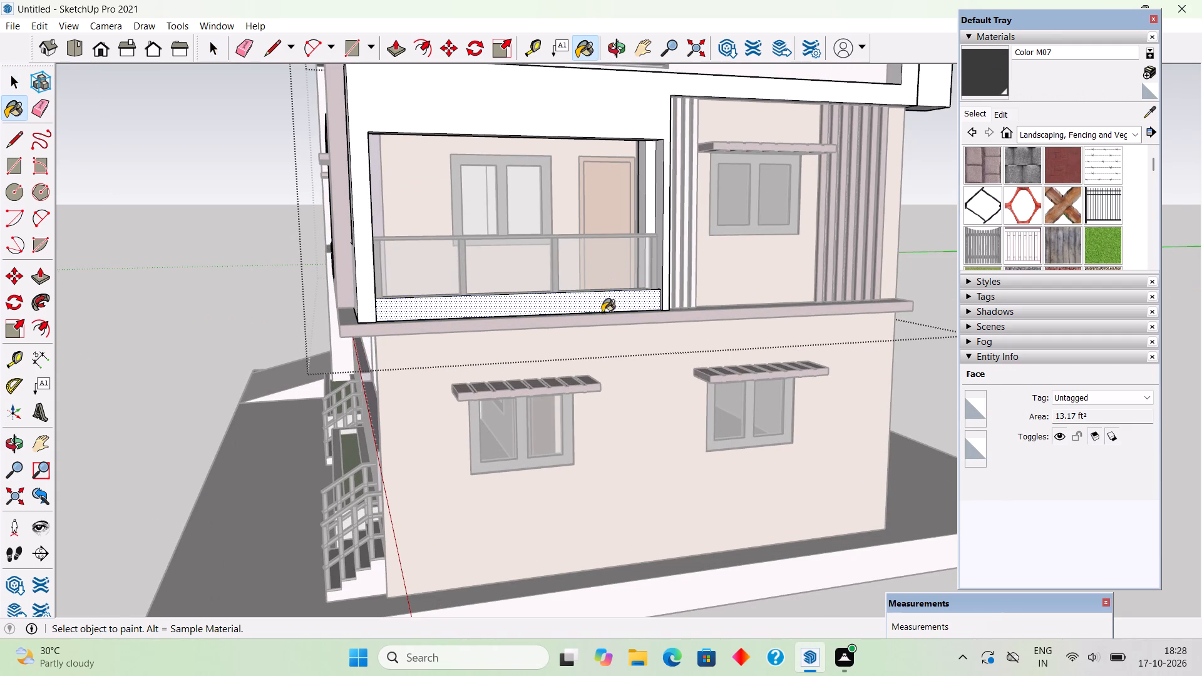
left_click(603, 304)
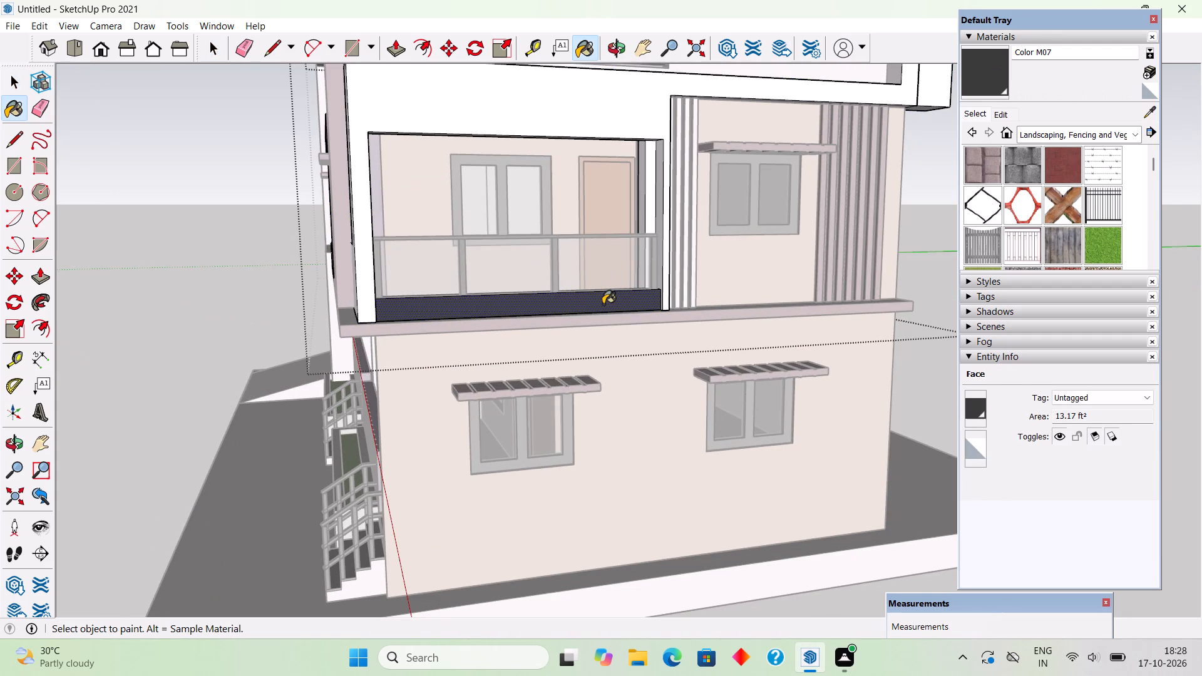
key("space")
scroll(613, 354, "down", 4)
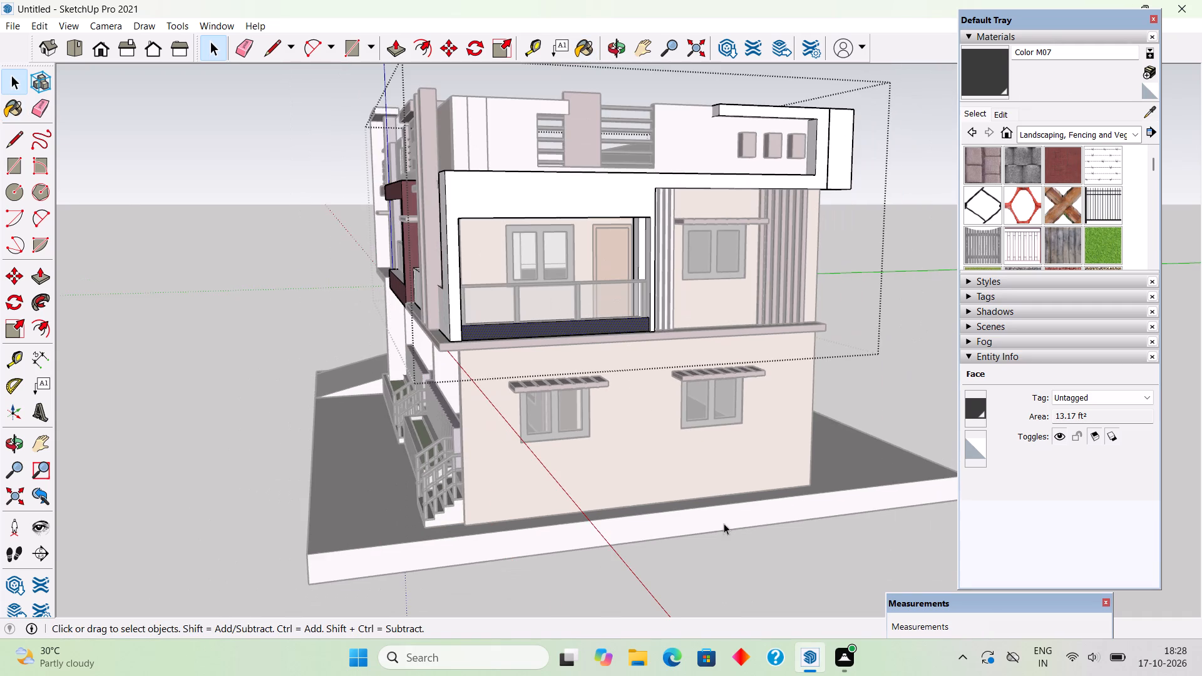
left_click(737, 555)
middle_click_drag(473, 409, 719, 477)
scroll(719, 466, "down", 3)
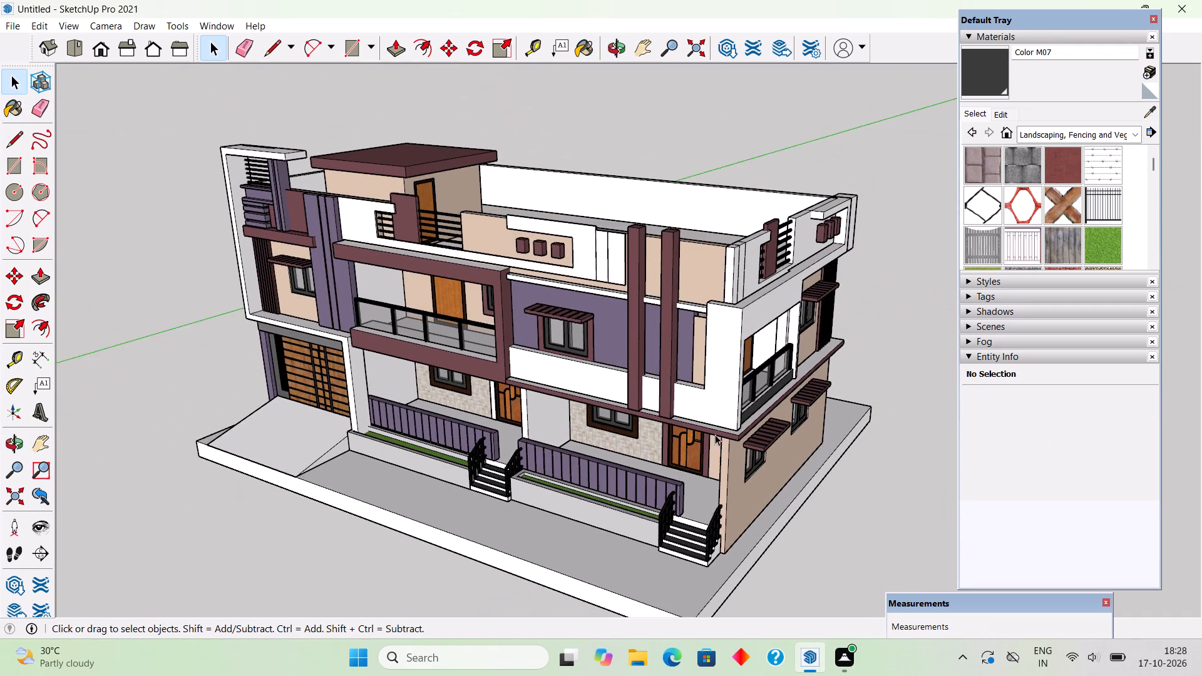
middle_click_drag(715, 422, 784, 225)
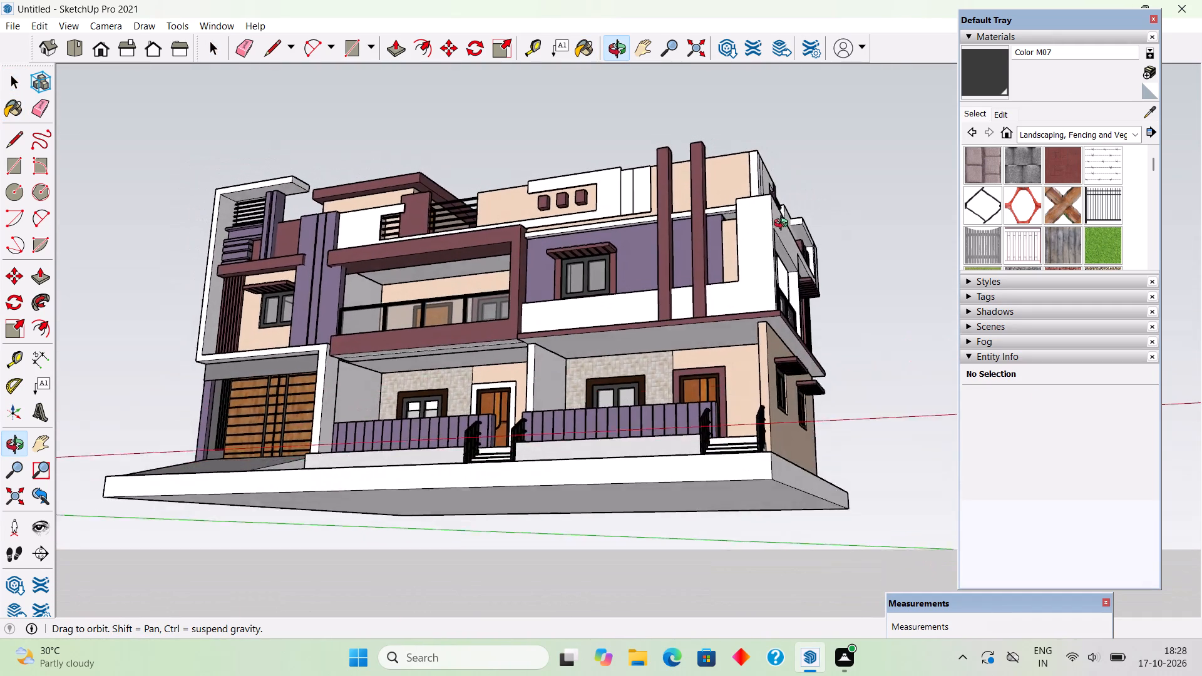
Examine the painted front and side facades of the house from several angles.
middle_click_drag(784, 225, 808, 225)
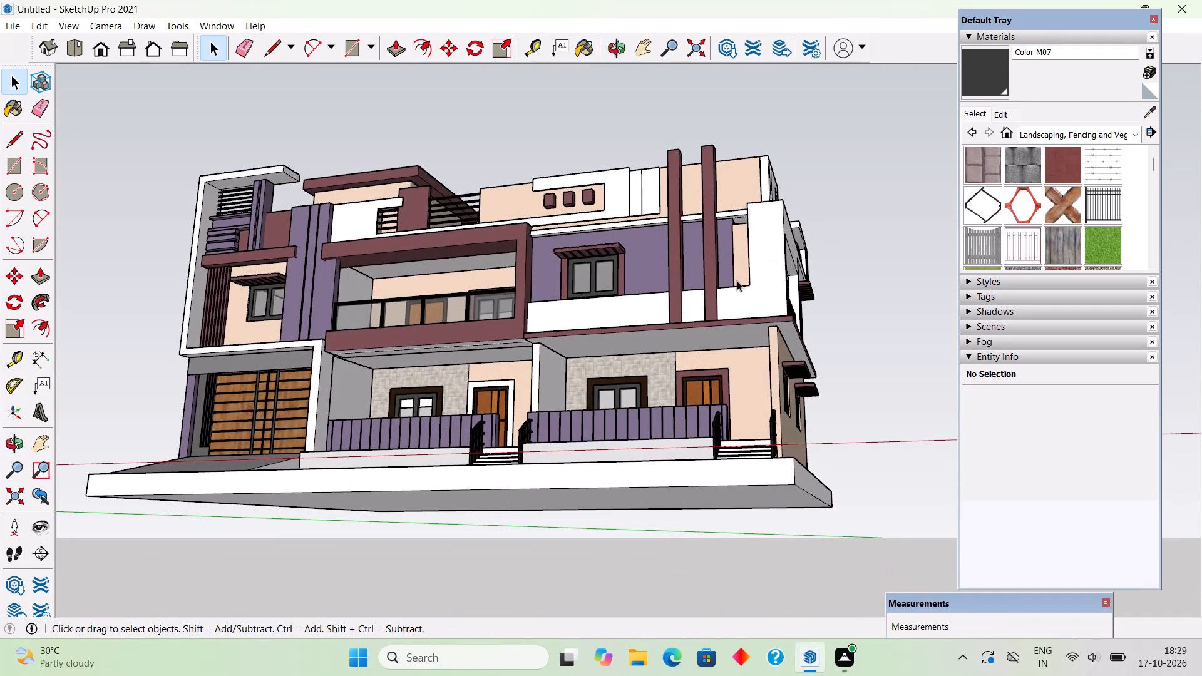
middle_click_drag(614, 216, 634, 310)
scroll(634, 310, "up", 1)
middle_click_drag(699, 312, 558, 312)
scroll(558, 312, "down", 3)
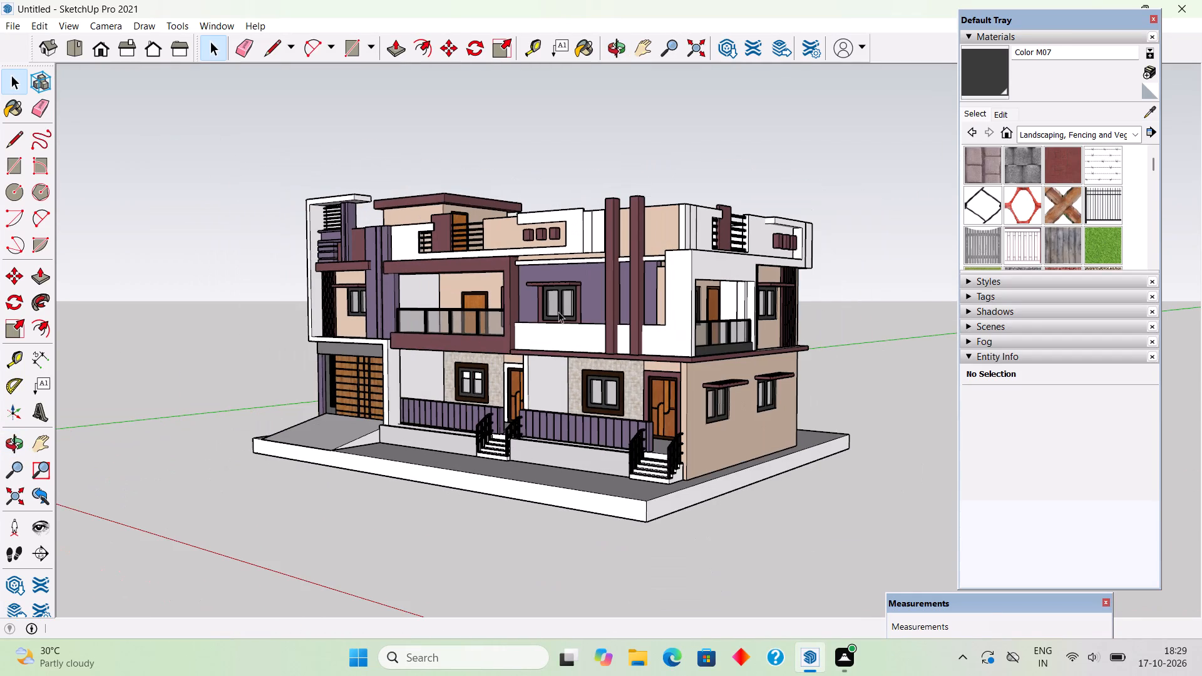
scroll(558, 312, "up", 1)
middle_click_drag(666, 396, 650, 359)
scroll(650, 359, "up", 1)
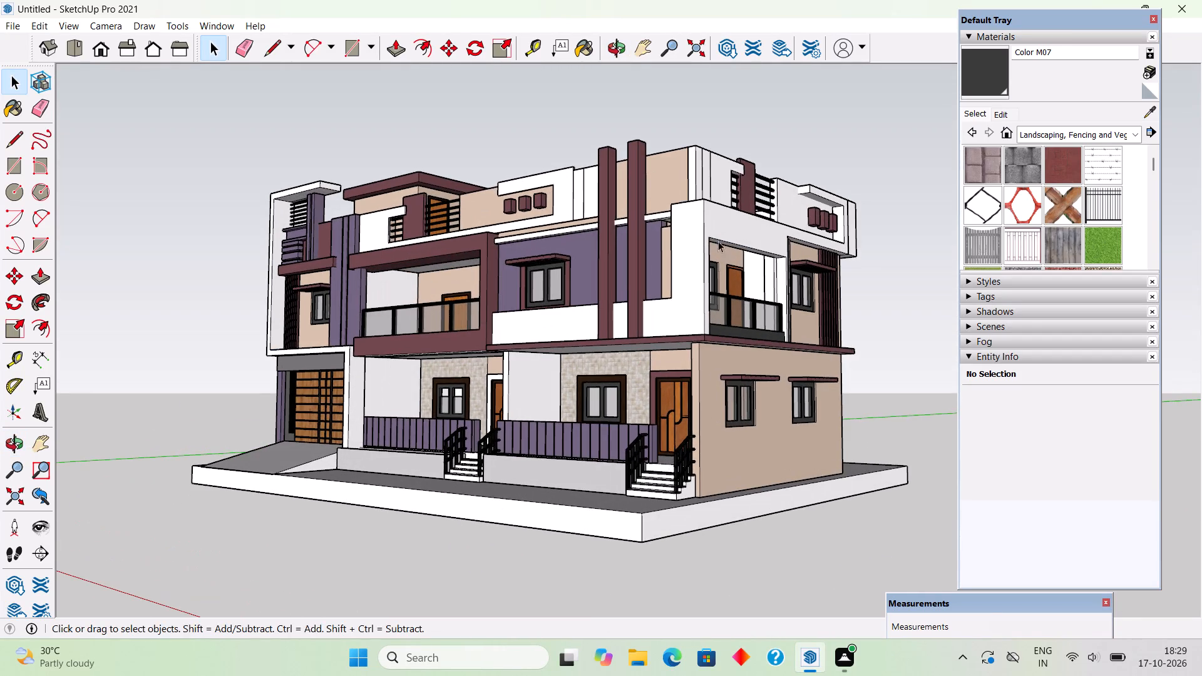
middle_click_drag(718, 241, 705, 275)
scroll(705, 275, "up", 2)
scroll(705, 275, "down", 3)
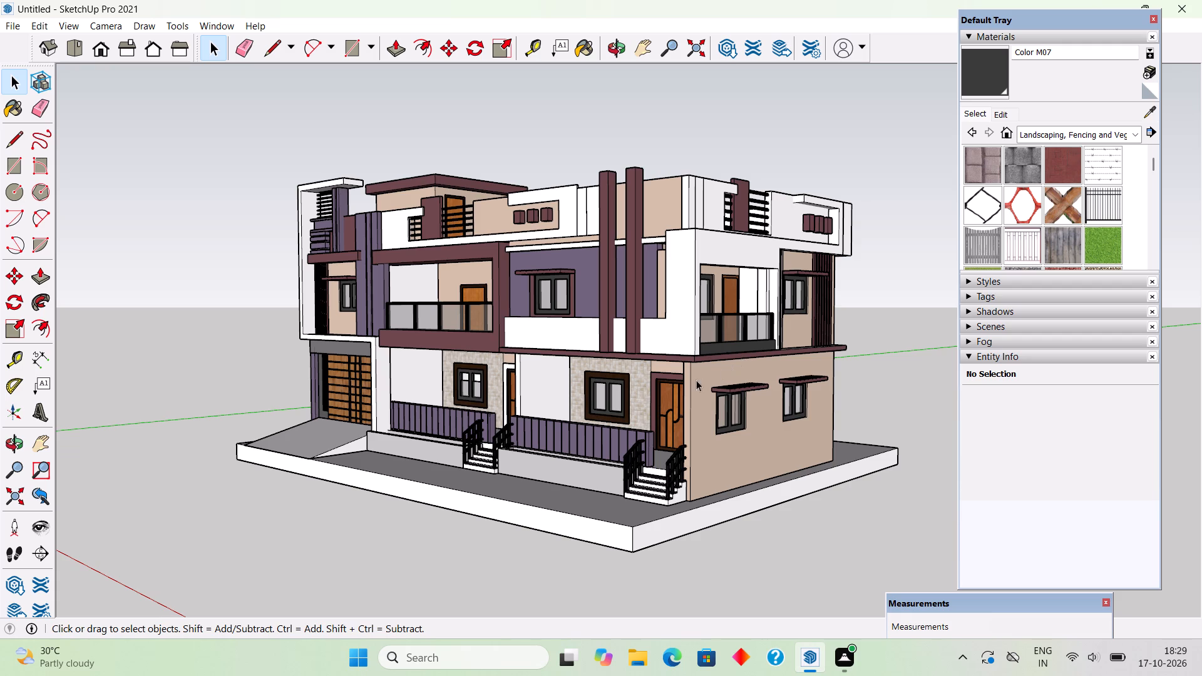
Sample Field Rectangle Tile from the ground-floor window wall and paint the white partition wall between the two porches with it.
scroll(538, 392, "up", 4)
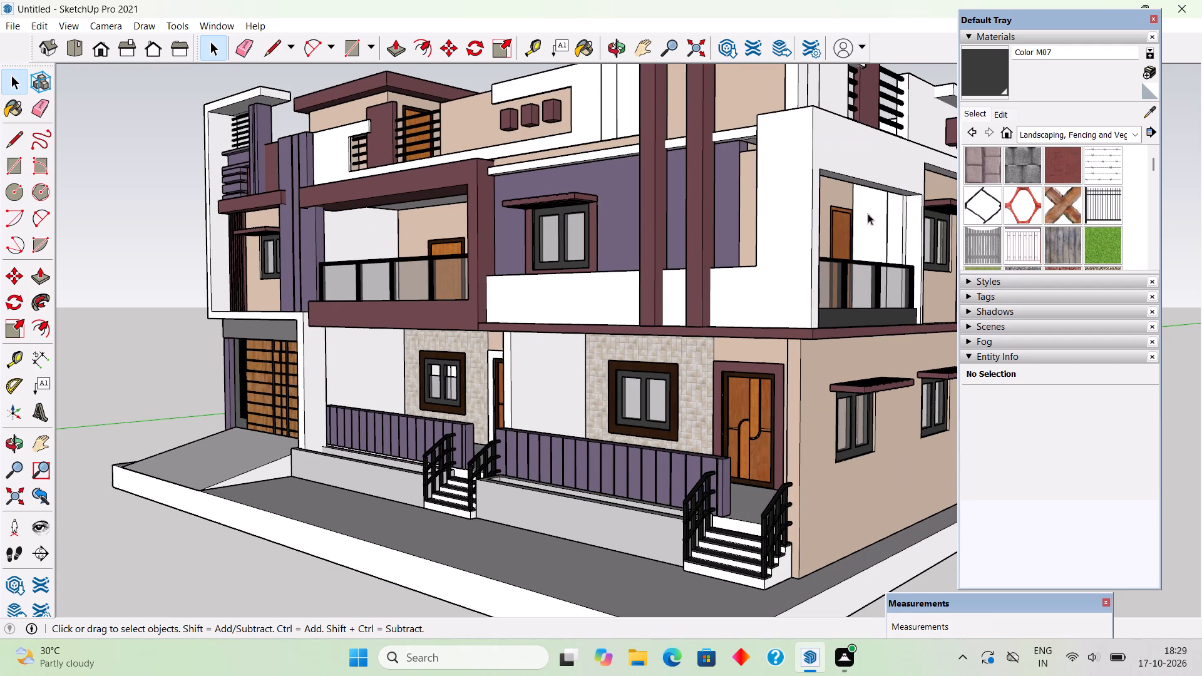
triple_click(573, 411)
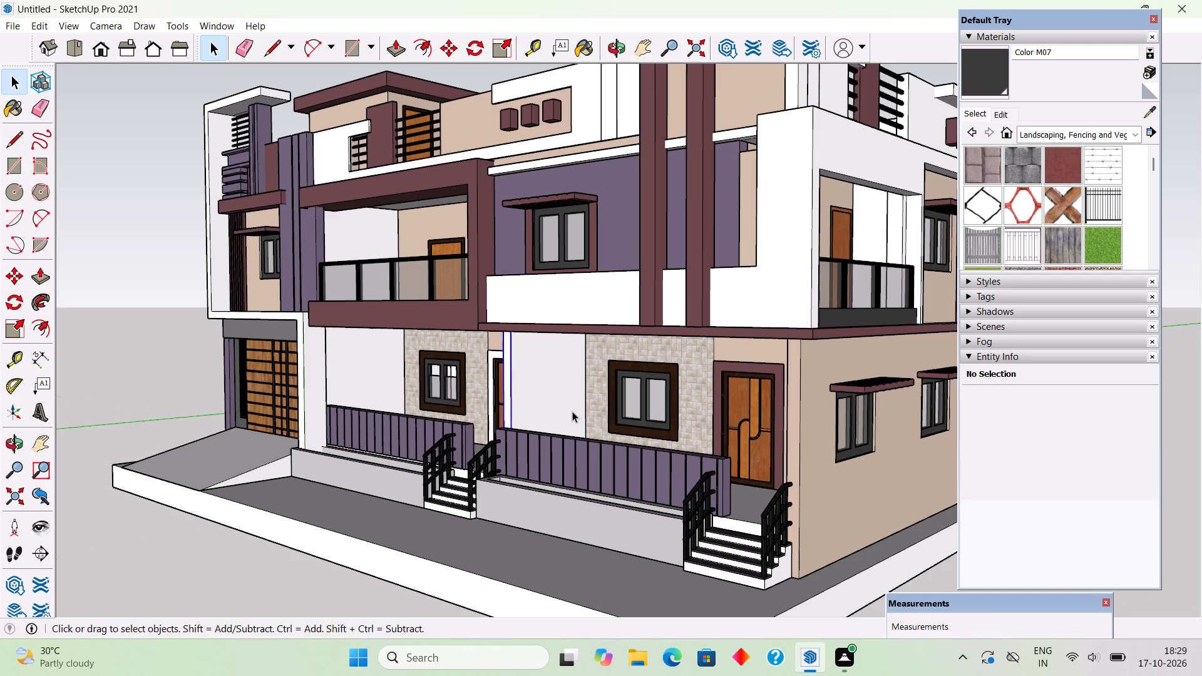
left_click(568, 396)
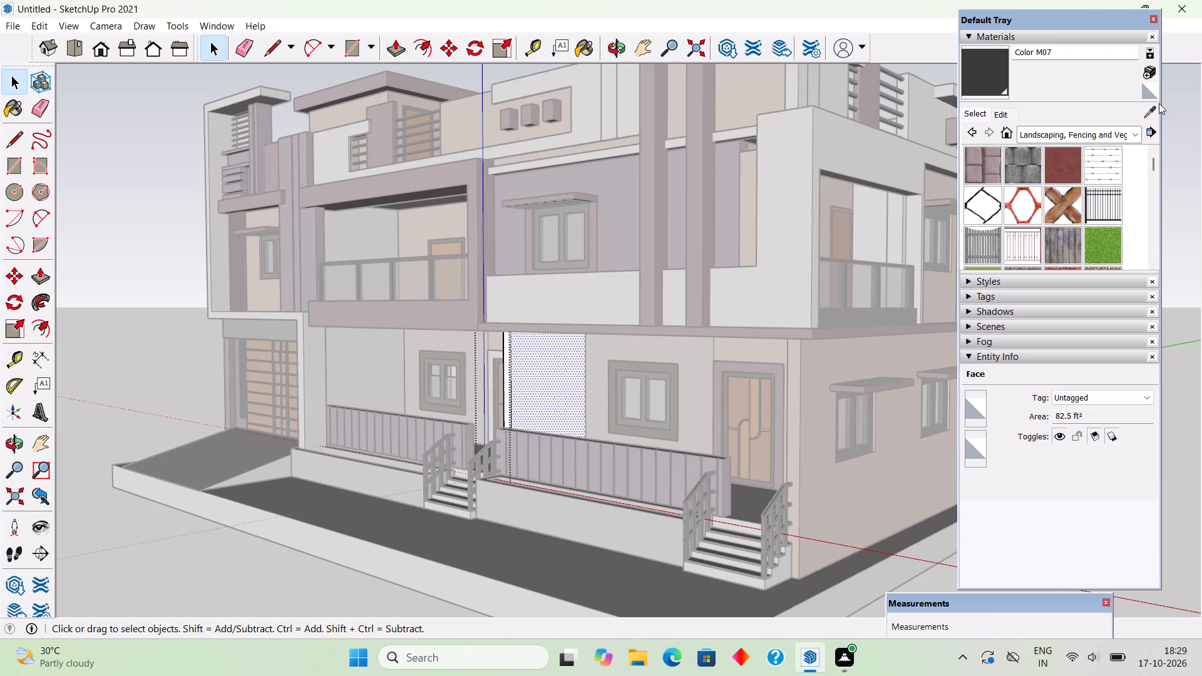
left_click(1146, 107)
left_click(601, 367)
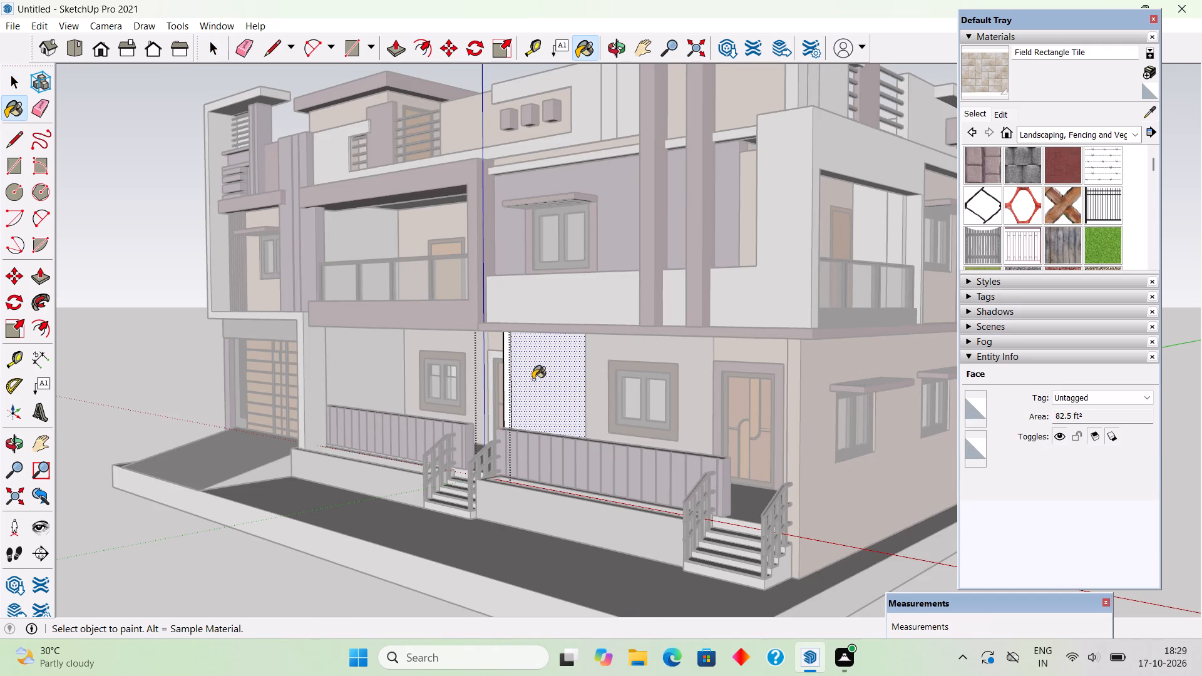
left_click(527, 382)
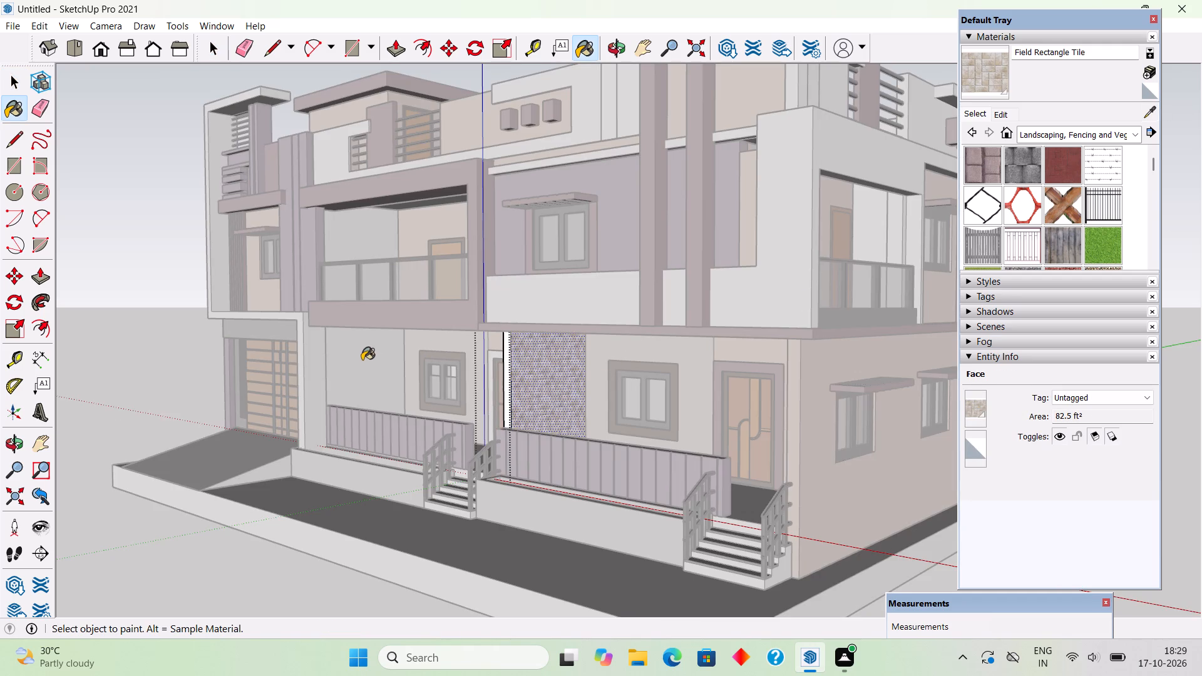
Paint the white porch side wall next to the garage with Field Rectangle Tile and close its group.
key("space")
triple_click(362, 360)
left_click(362, 360)
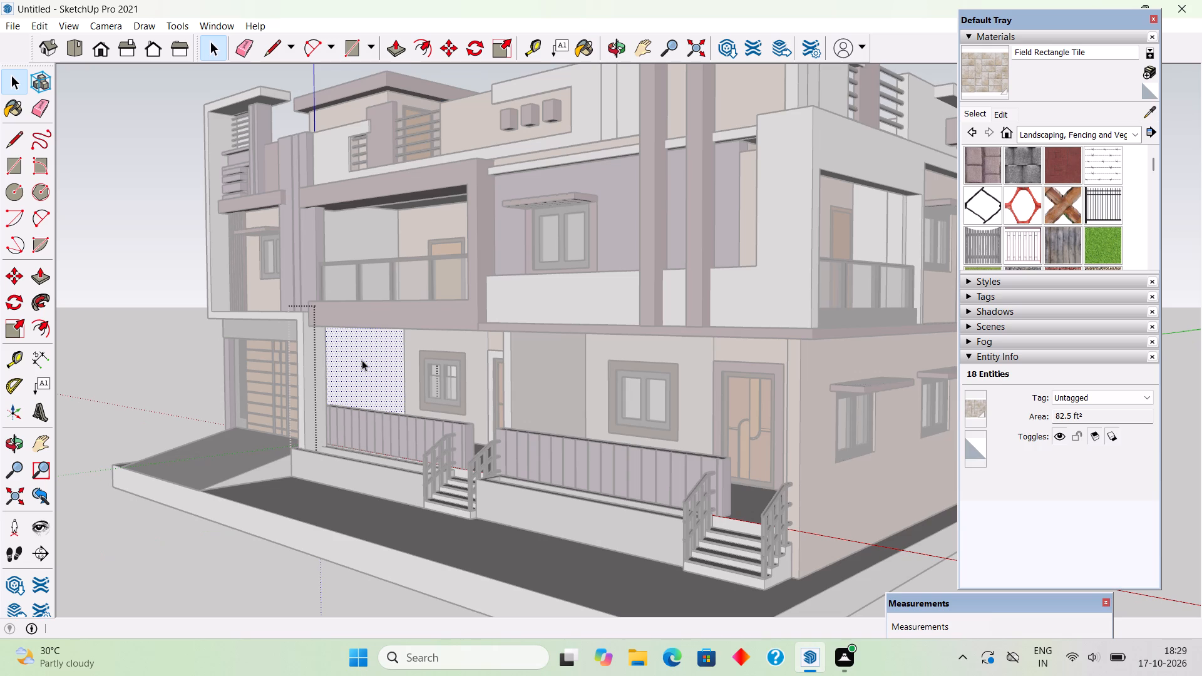
left_click(362, 360)
left_click(994, 91)
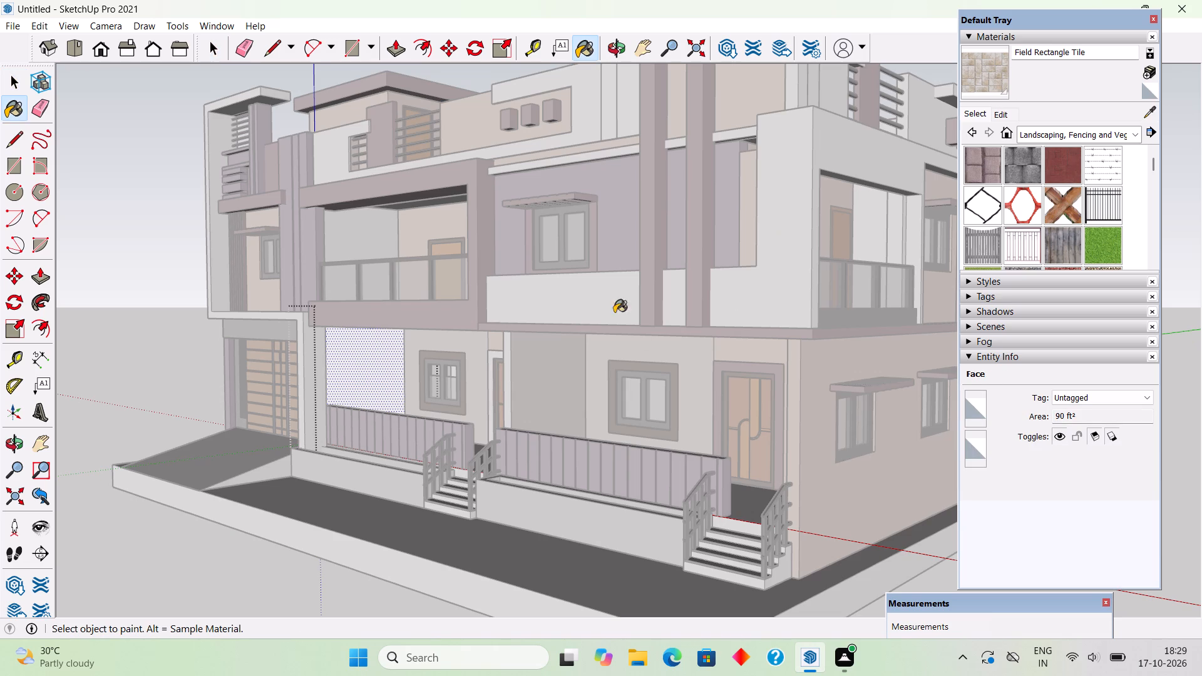
left_click(346, 356)
key("space")
left_click(135, 284)
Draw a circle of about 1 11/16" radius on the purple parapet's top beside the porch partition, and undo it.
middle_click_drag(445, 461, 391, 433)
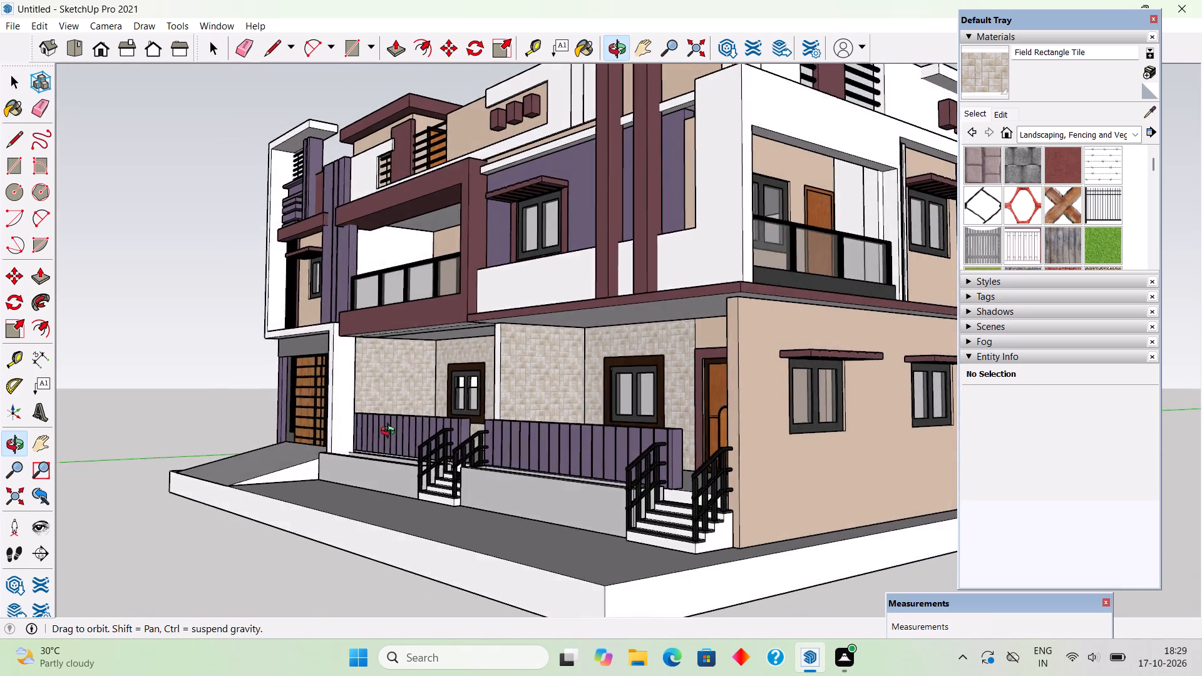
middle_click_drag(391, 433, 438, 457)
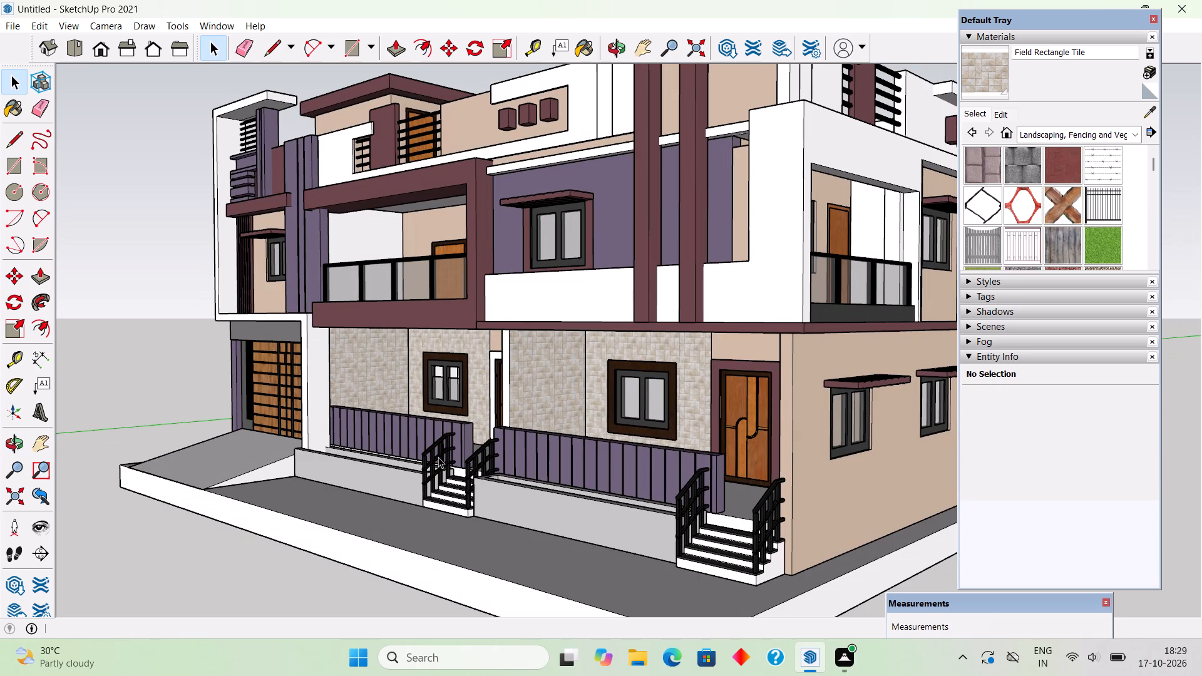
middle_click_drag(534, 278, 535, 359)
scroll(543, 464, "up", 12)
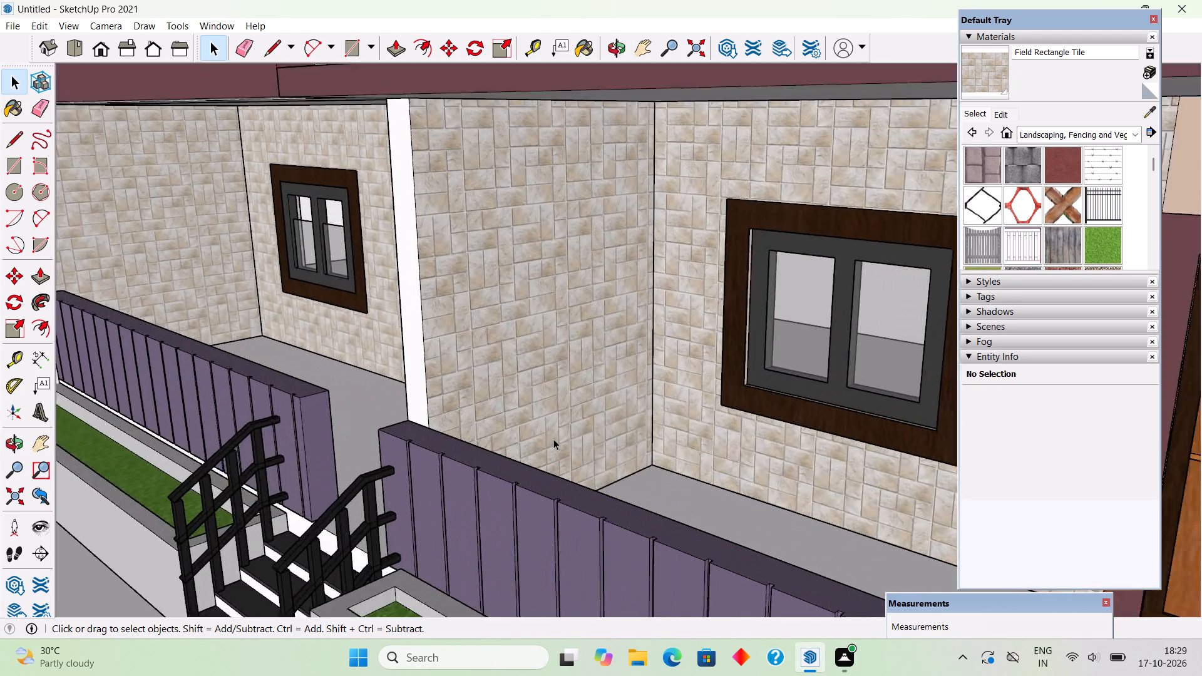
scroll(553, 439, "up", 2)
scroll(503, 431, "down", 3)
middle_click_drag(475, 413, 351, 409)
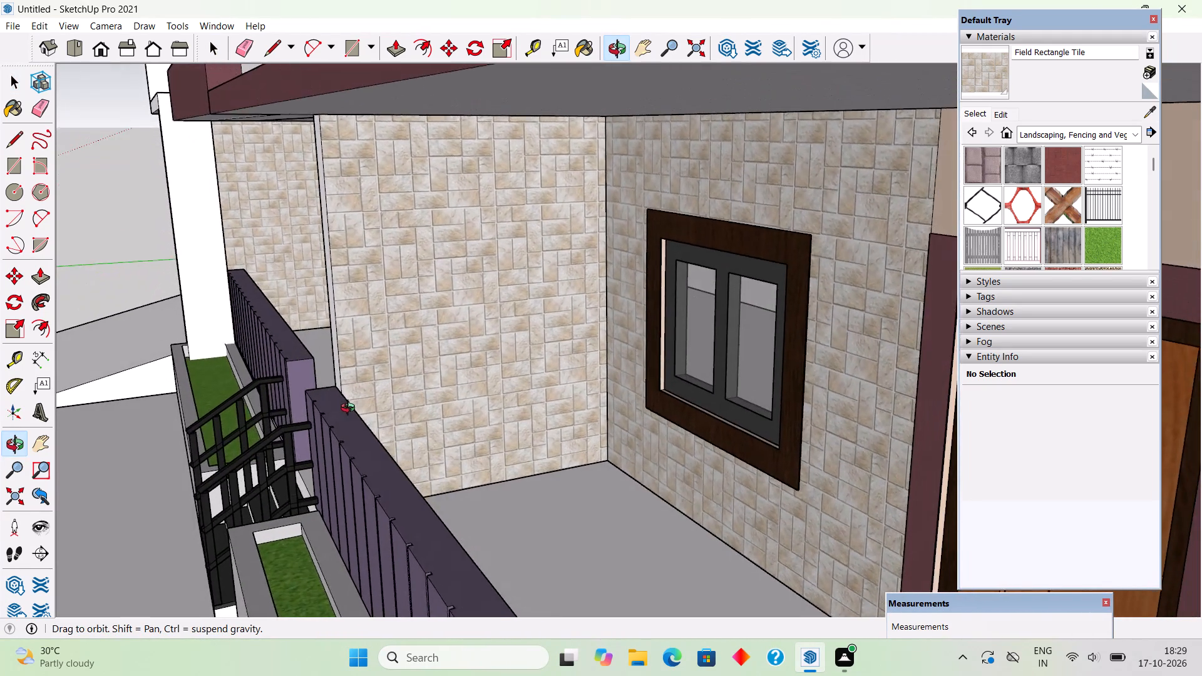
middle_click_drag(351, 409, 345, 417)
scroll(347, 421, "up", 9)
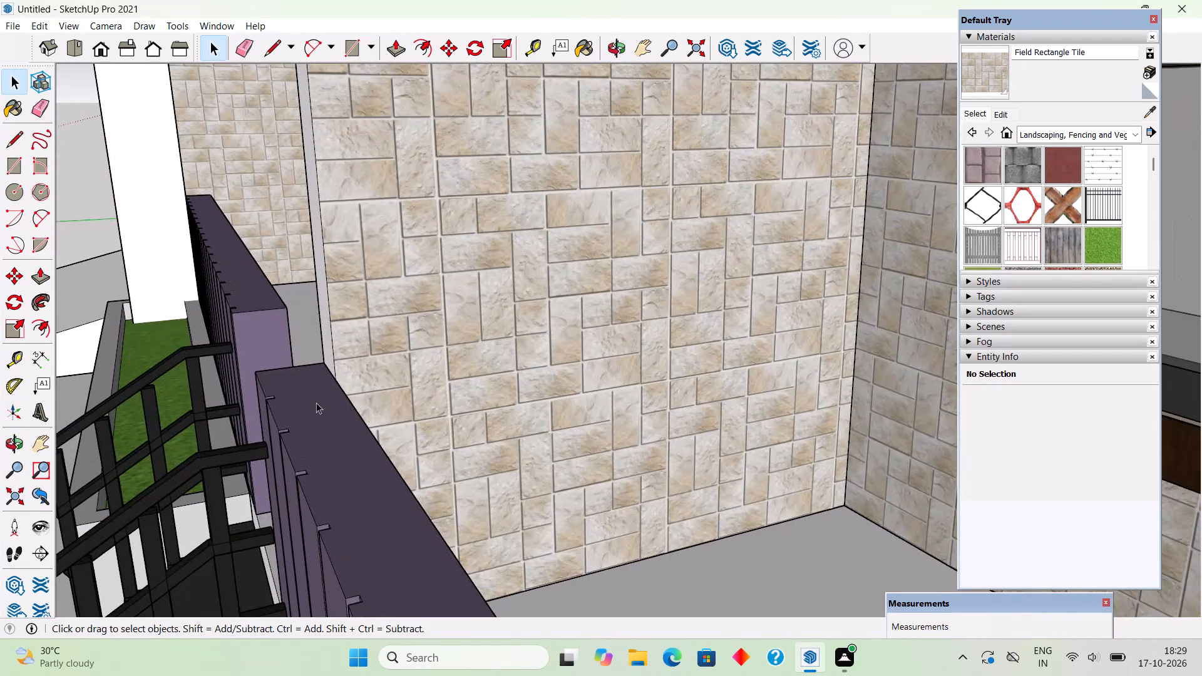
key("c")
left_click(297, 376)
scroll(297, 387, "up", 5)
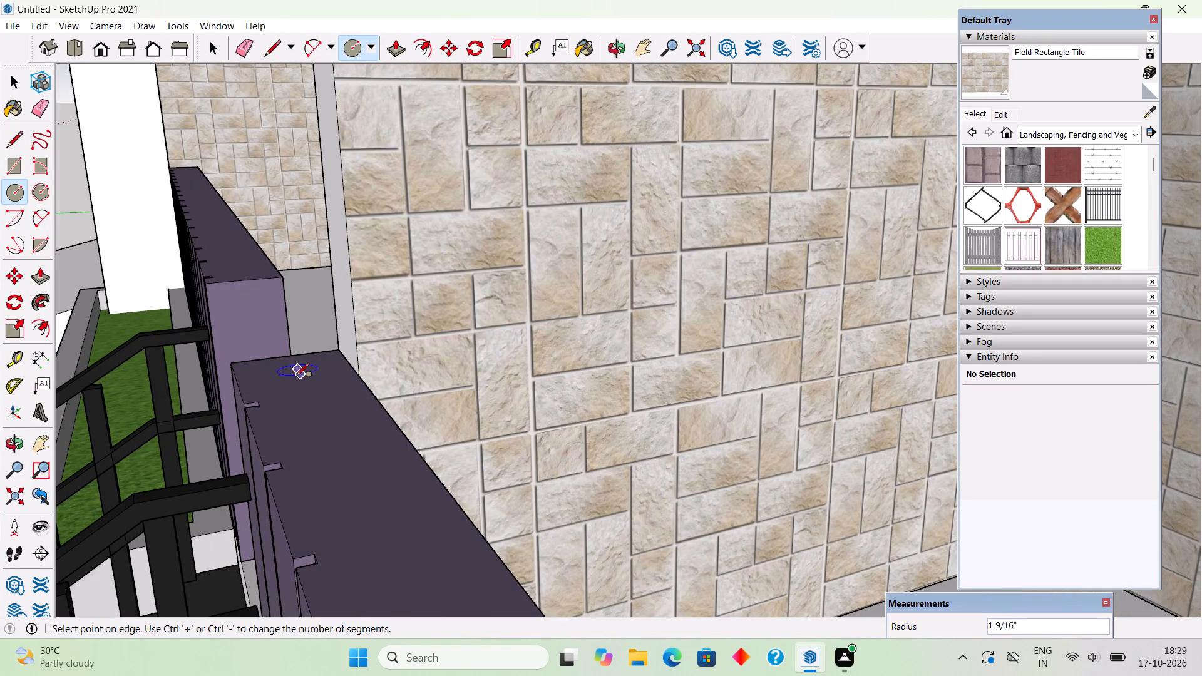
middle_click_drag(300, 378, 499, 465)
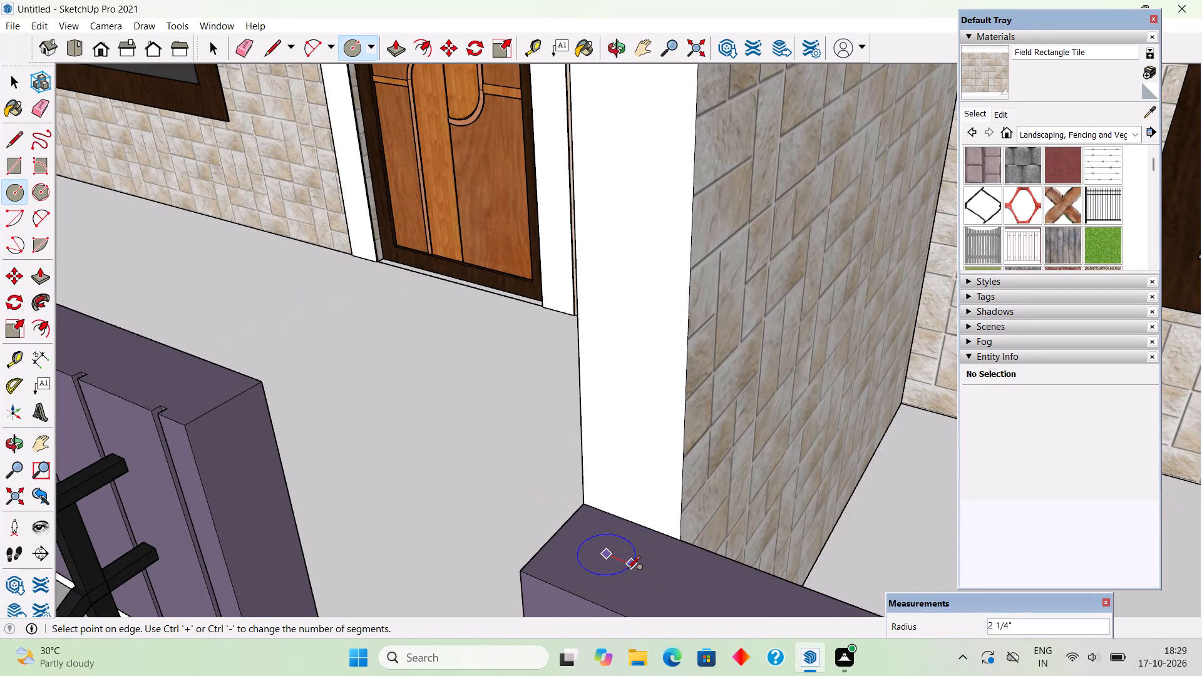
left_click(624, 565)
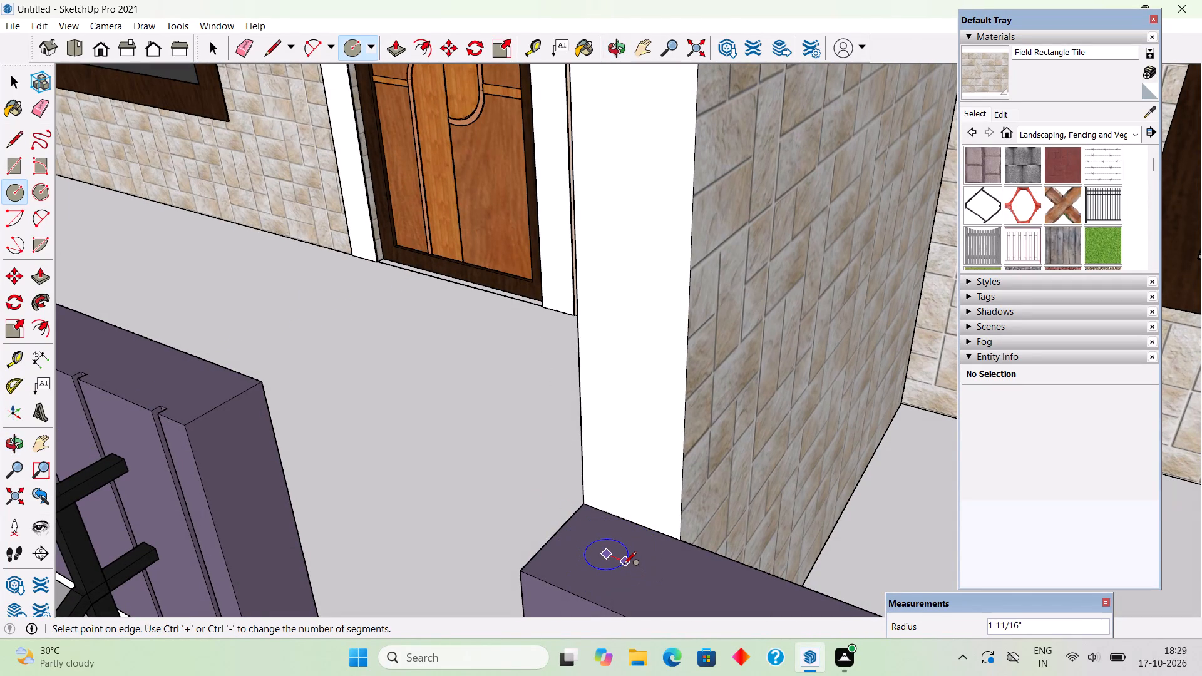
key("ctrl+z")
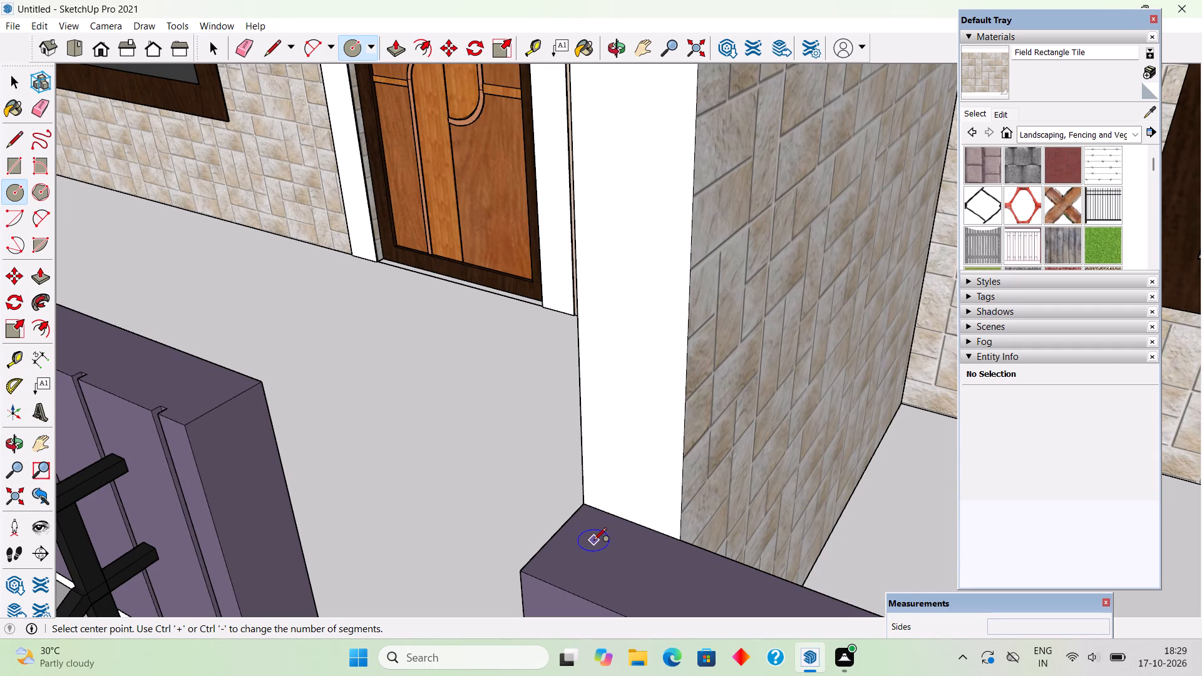
Draw a circle of about 1 5/16" radius on the purple parapet's end beside the partition and extrude it up to the overhead slab.
left_click(589, 545)
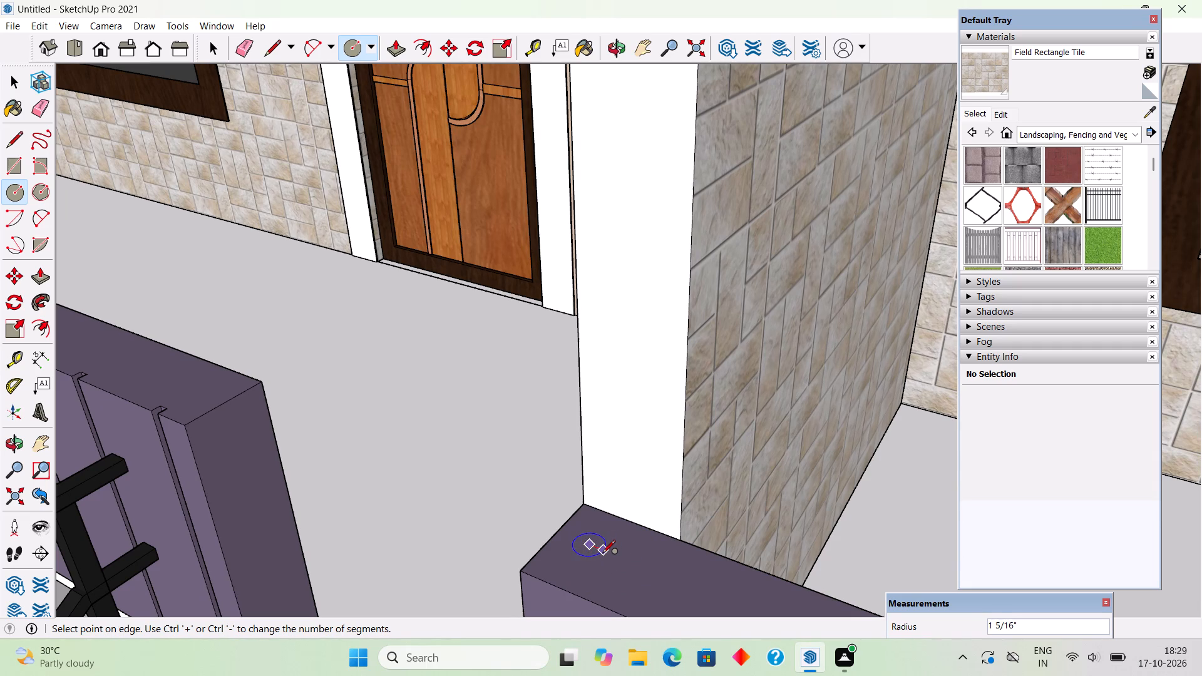
left_click(603, 554)
key("p")
left_click(593, 541)
scroll(598, 536, "down", 2)
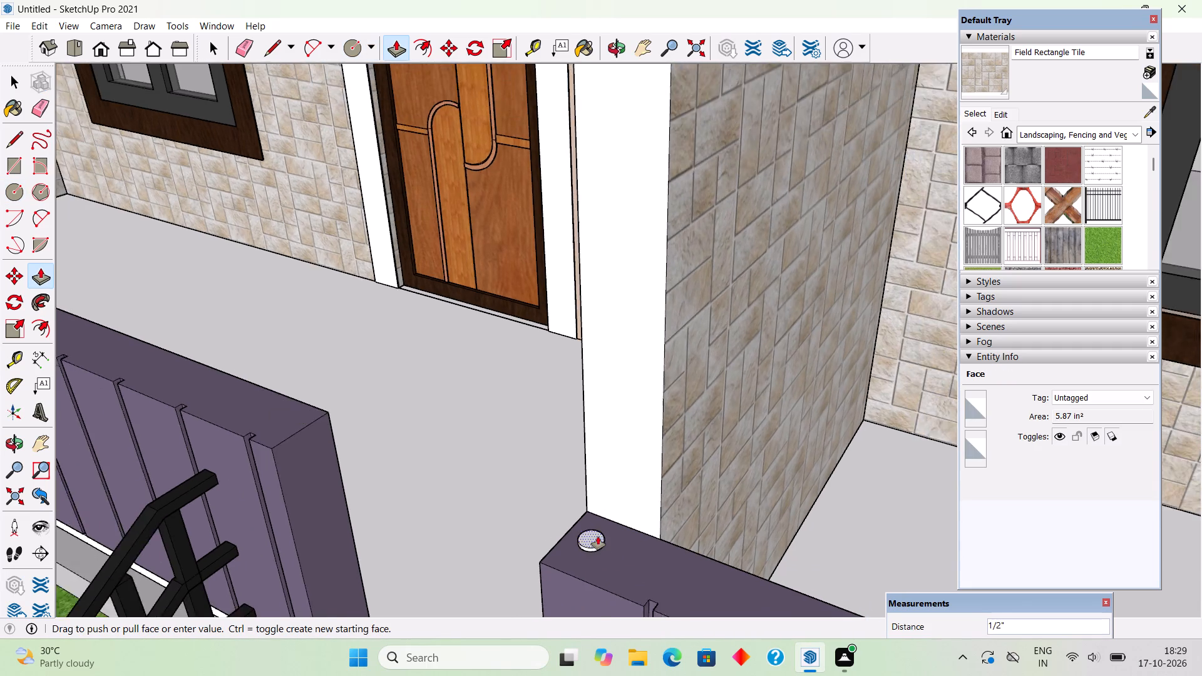
scroll(598, 536, "down", 12)
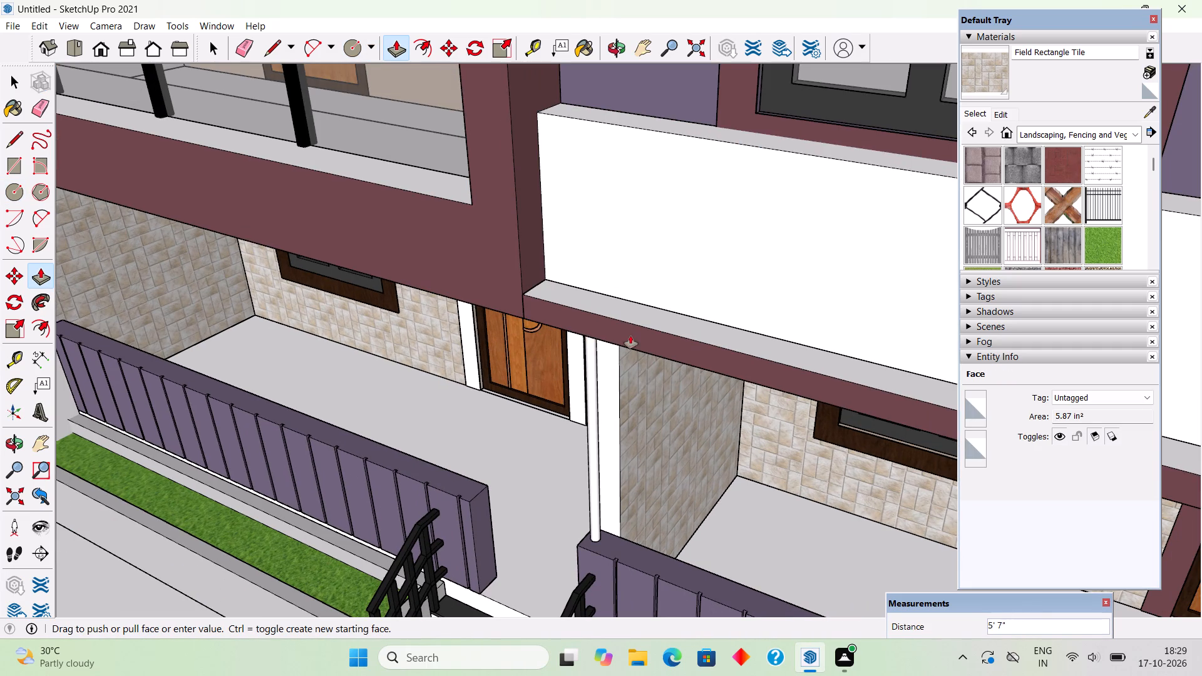
left_click(657, 355)
key("space")
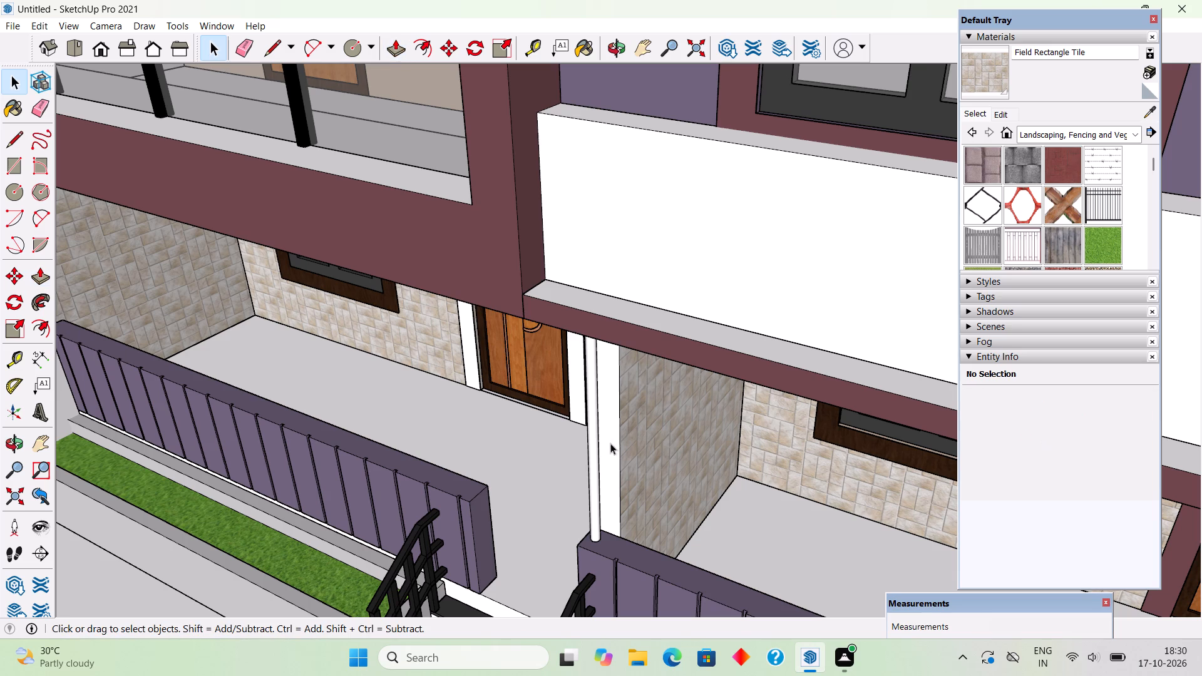
Make the whole round pole on the parapet a group.
triple_click(595, 500)
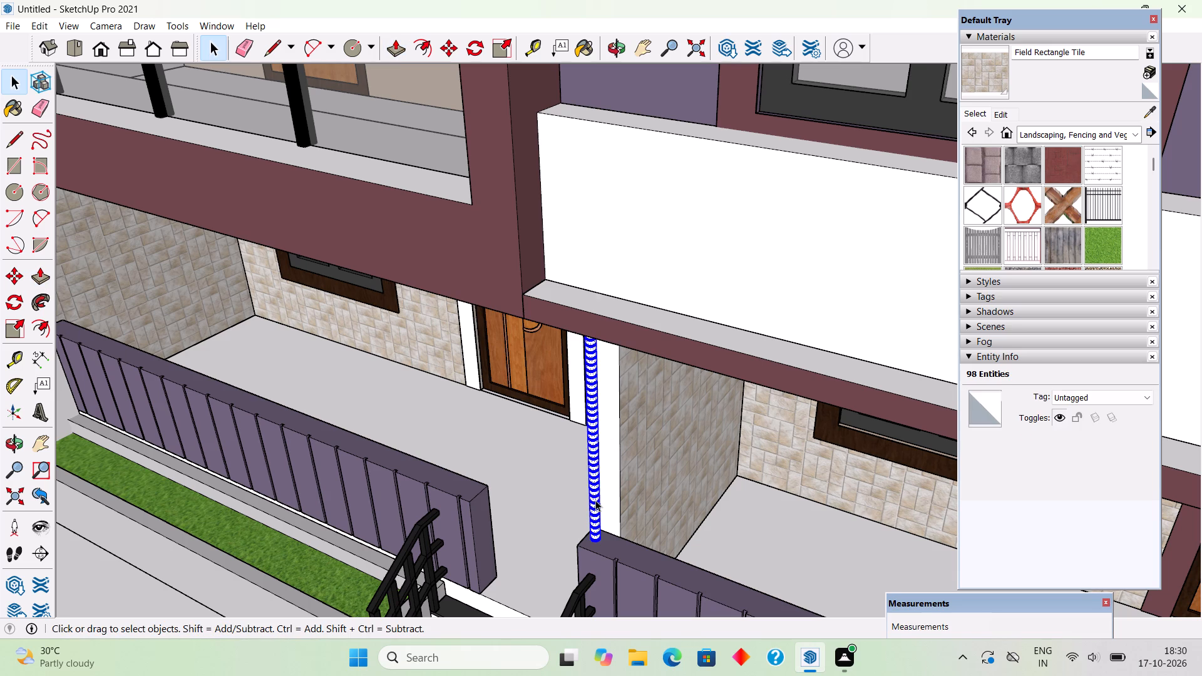
right_click(595, 500)
left_click(646, 344)
Copy the pole 1' along the purple parapet toward the end entrance steps and array it as 12 copies.
scroll(646, 345, "down", 15)
middle_click_drag(403, 471, 728, 506)
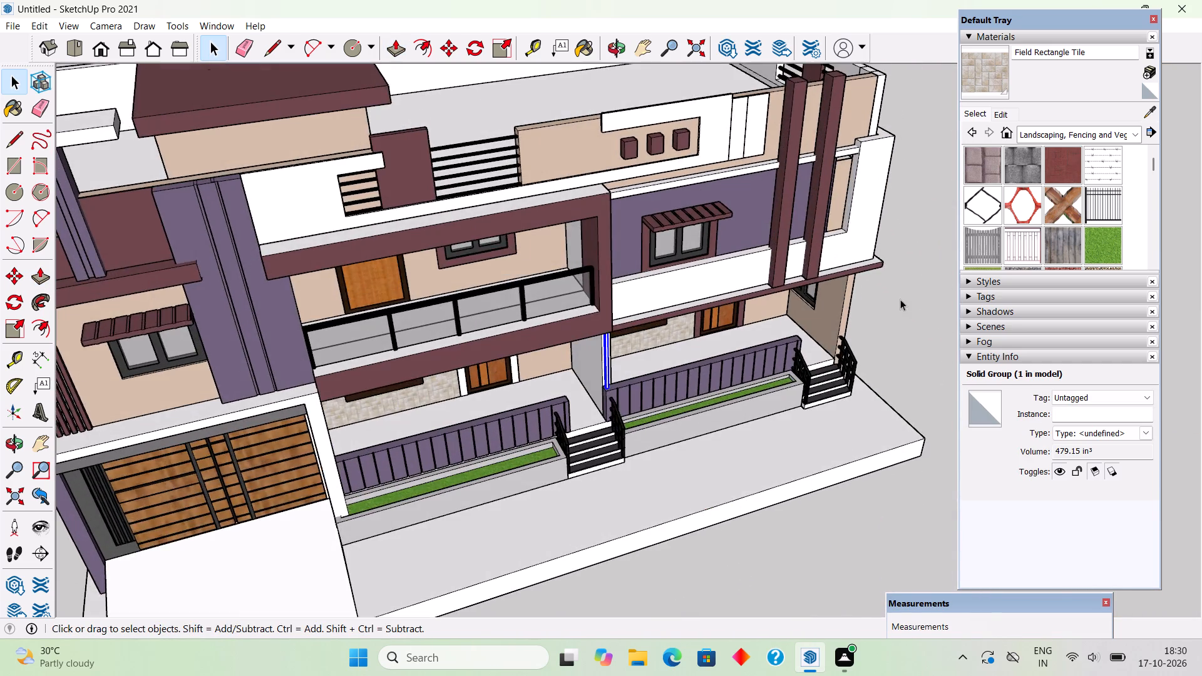
scroll(900, 299, "up", 8)
middle_click_drag(682, 363, 611, 335)
scroll(290, 411, "up", 4)
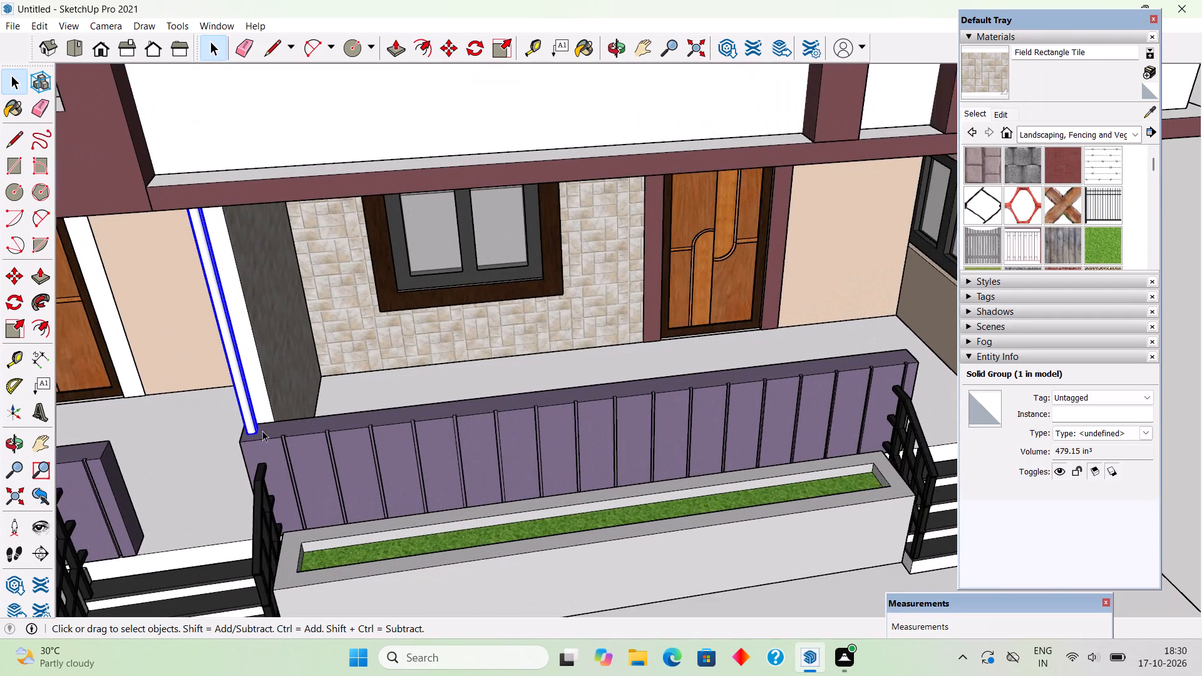
scroll(262, 431, "up", 1)
key("m")
left_click(259, 432)
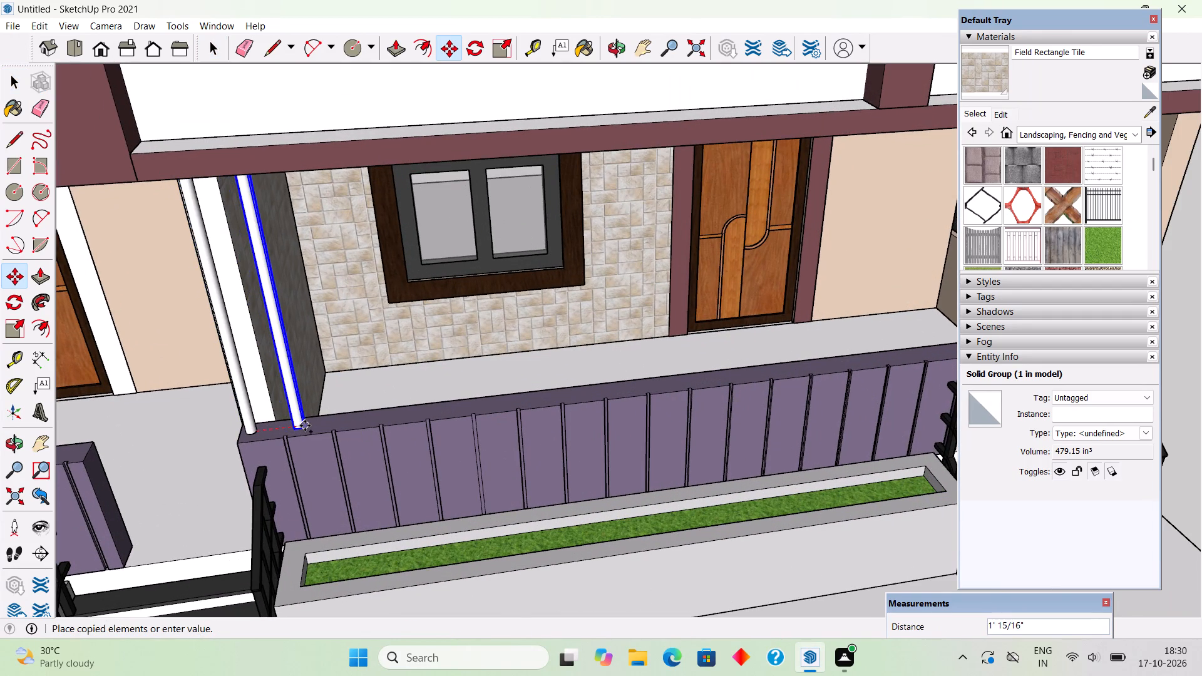
type("1'")
key("Return")
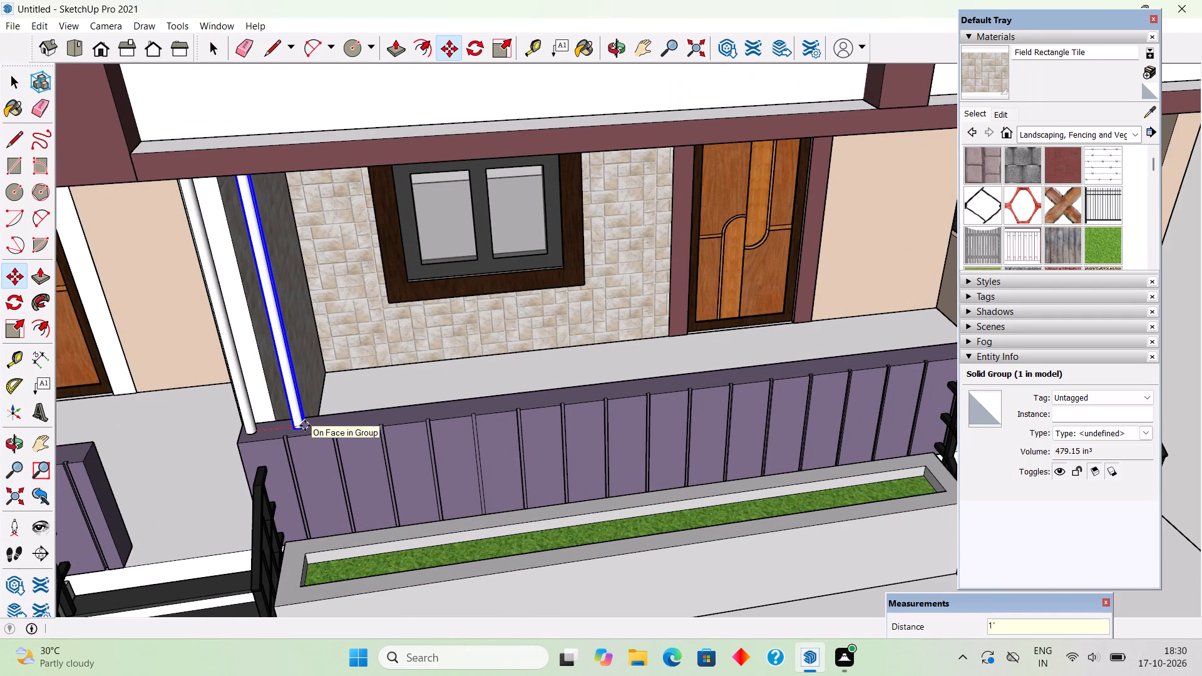
key("x")
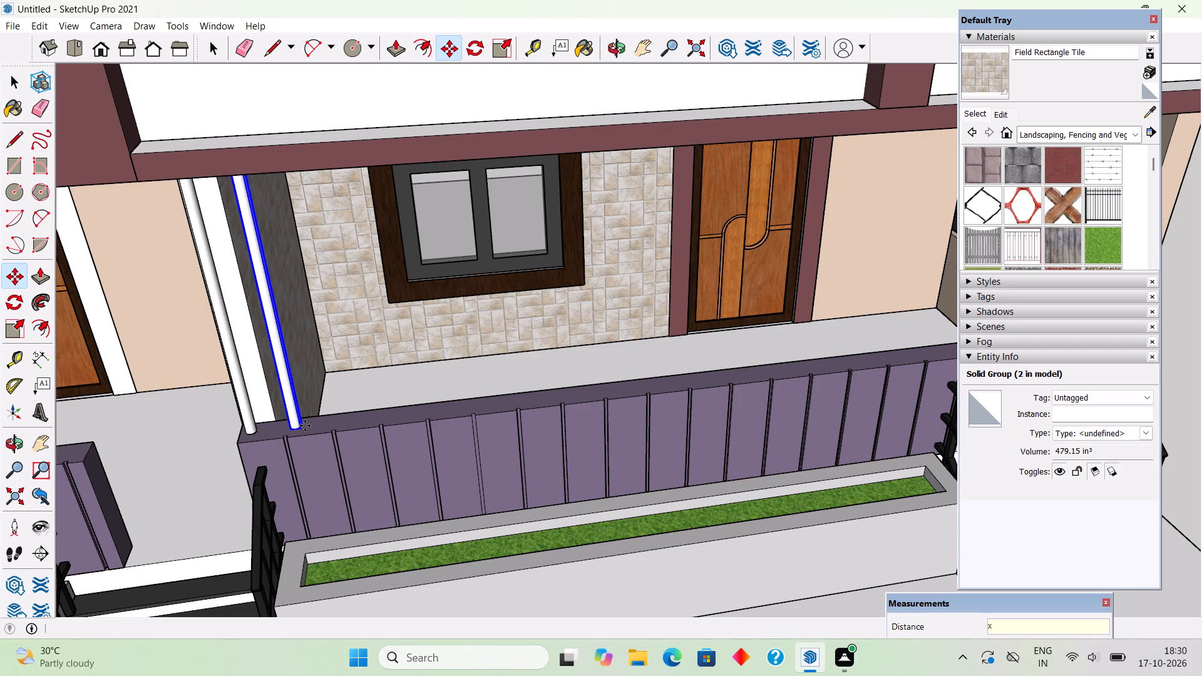
type("12")
key("Return")
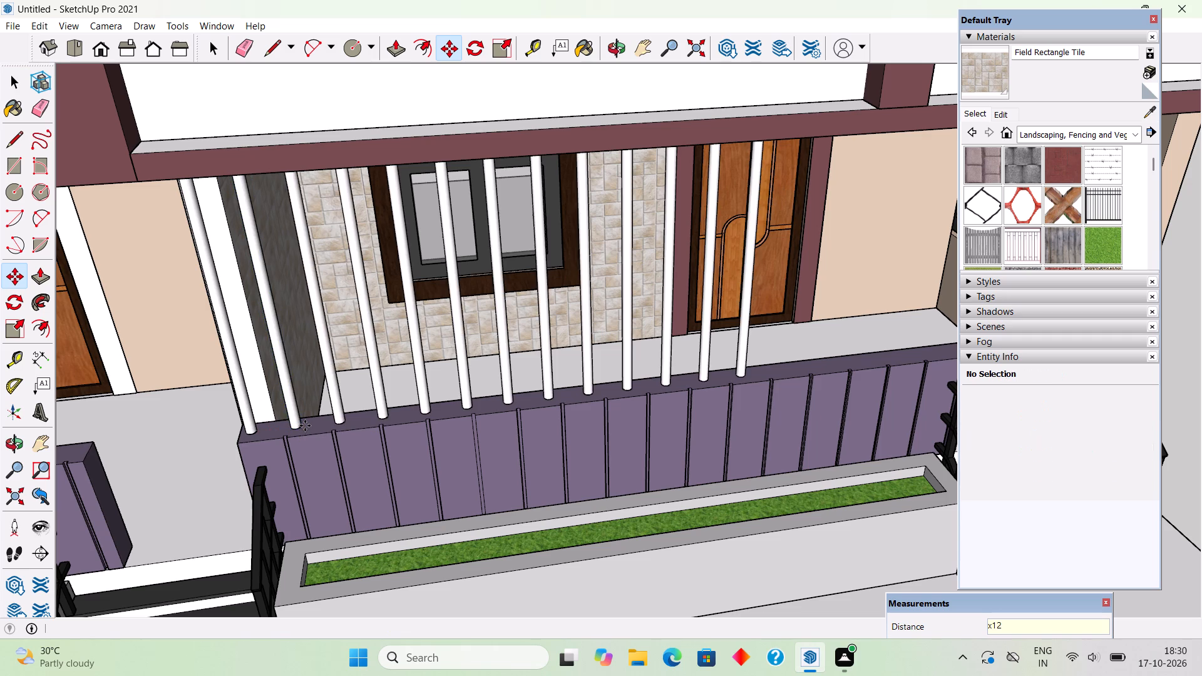
Copy the last pole in the row 1' toward the end entrance steps and array it as 9 copies.
scroll(305, 426, "down", 6)
scroll(629, 356, "up", 2)
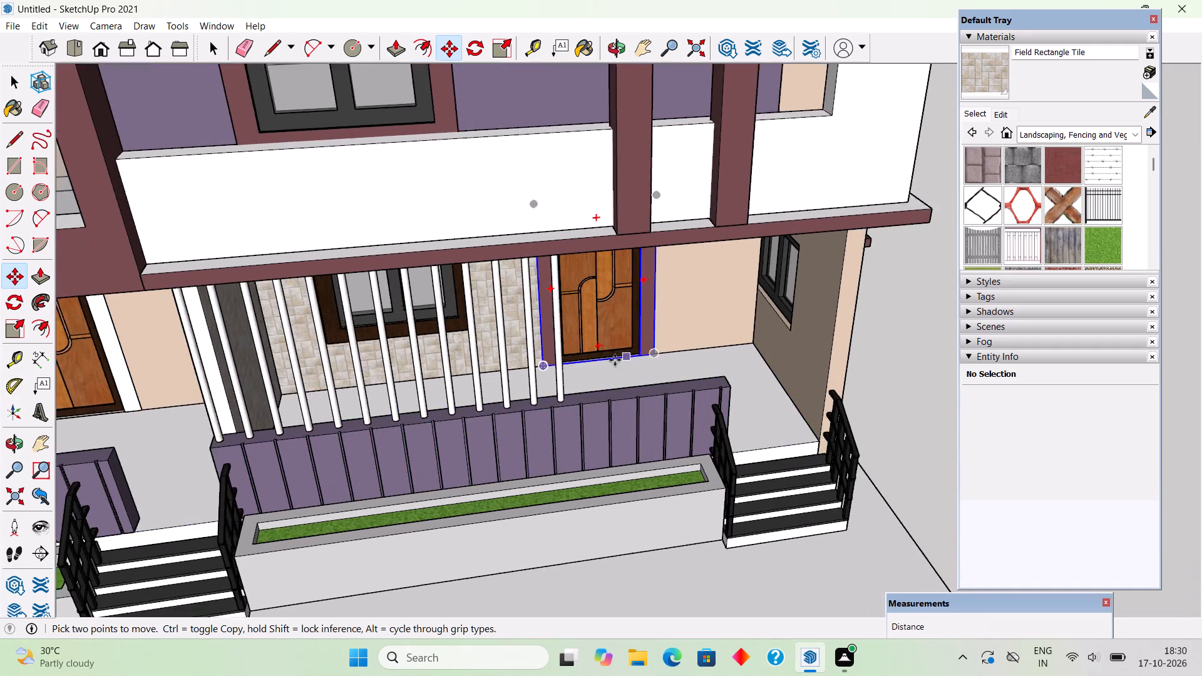
scroll(615, 360, "up", 2)
scroll(568, 399, "up", 4)
left_click(520, 426)
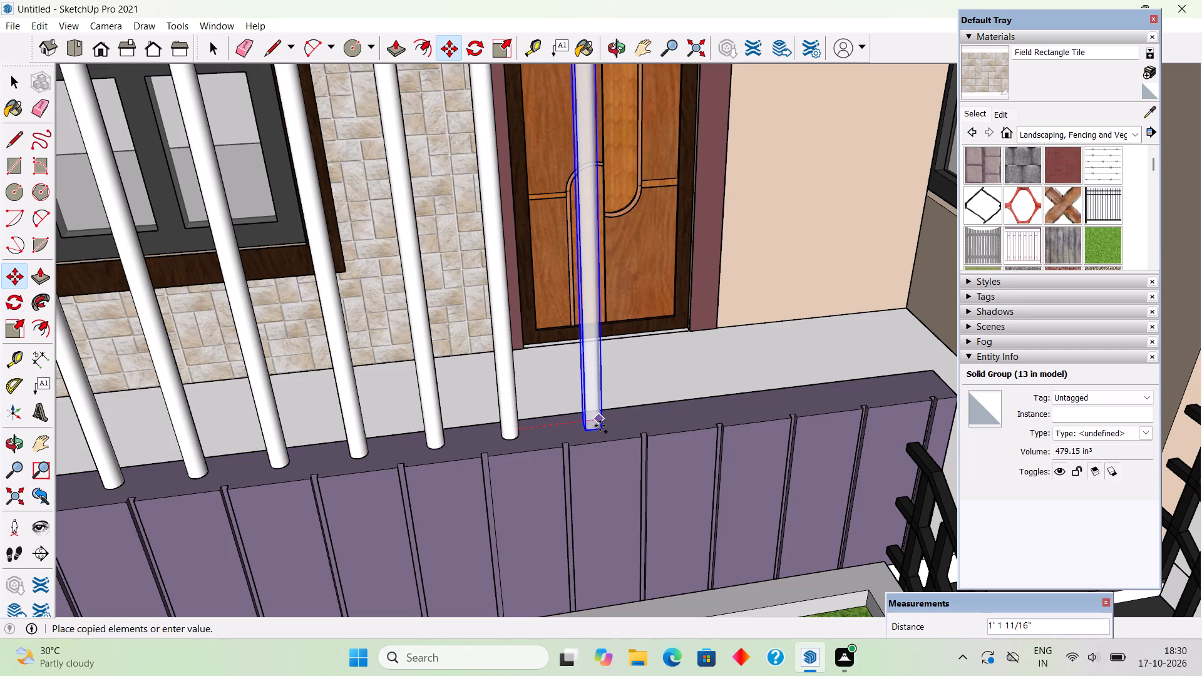
type("1'")
key("Return")
key("x")
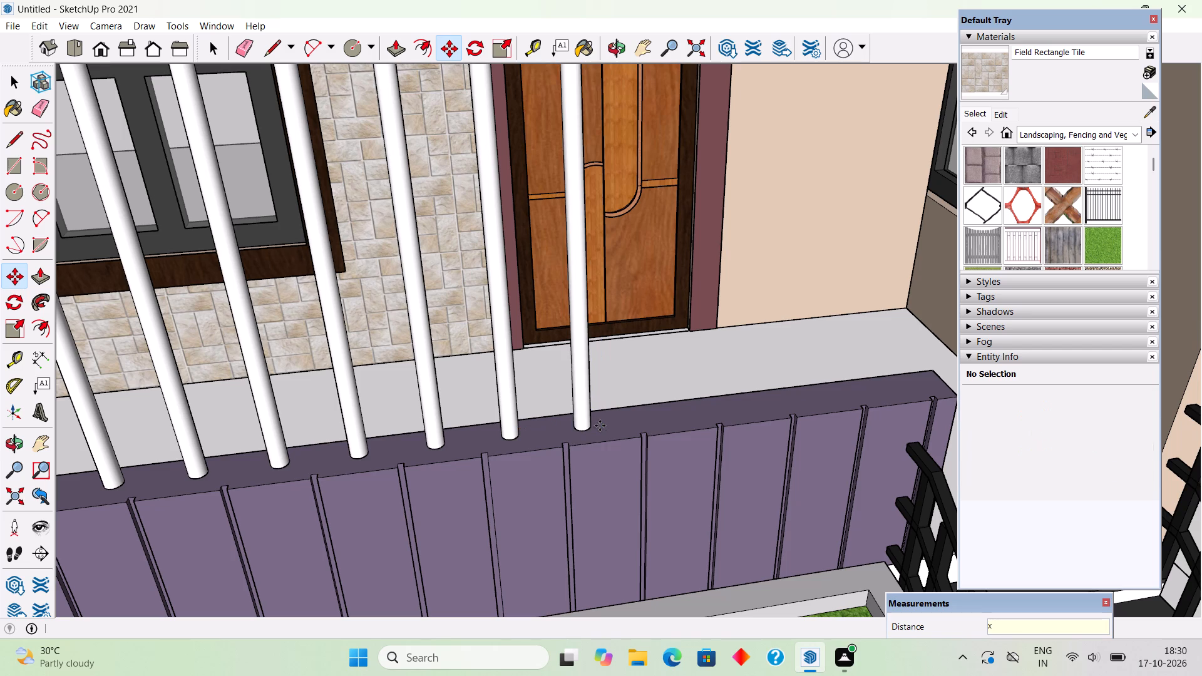
key("9")
key("Return")
key("space")
Delete the three surplus poles standing beyond the end of the purple parapet.
scroll(600, 426, "down", 5)
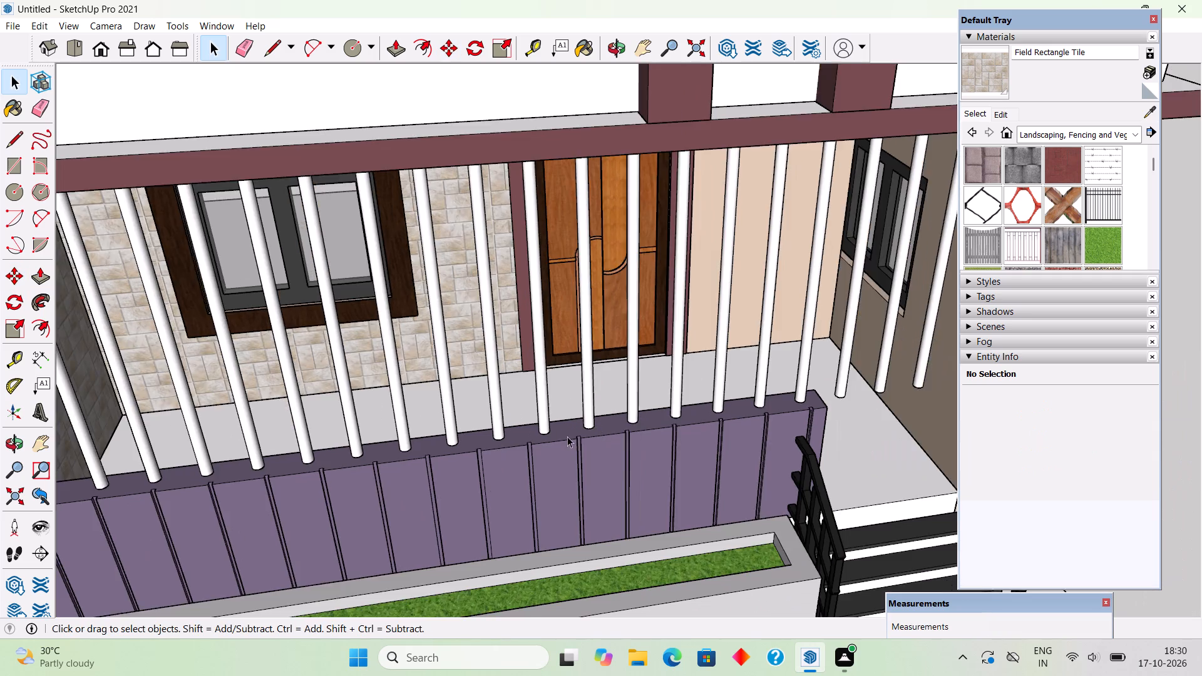
scroll(567, 436, "down", 4)
scroll(824, 359, "up", 4)
left_click(819, 372)
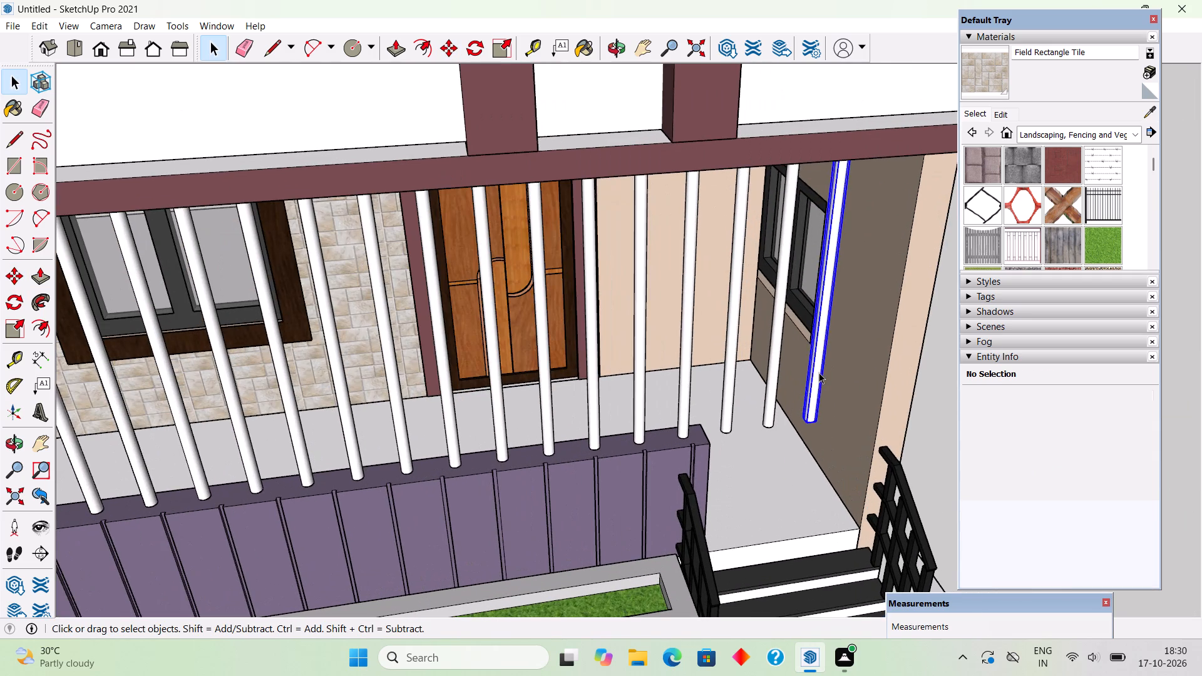
key("Delete")
left_click(773, 408)
key("Delete")
left_click(727, 424)
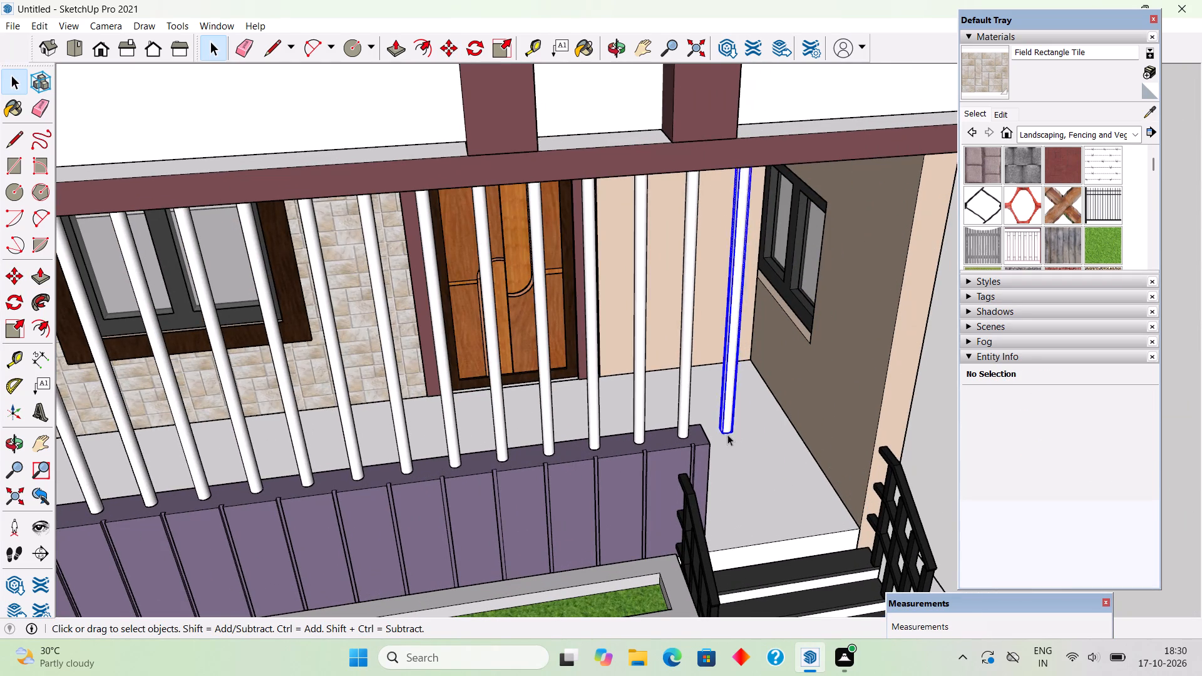
key("Delete")
Examine the row of poles against the whole front facade.
middle_click_drag(684, 478, 596, 278)
scroll(596, 278, "down", 8)
middle_click_drag(605, 299, 609, 314)
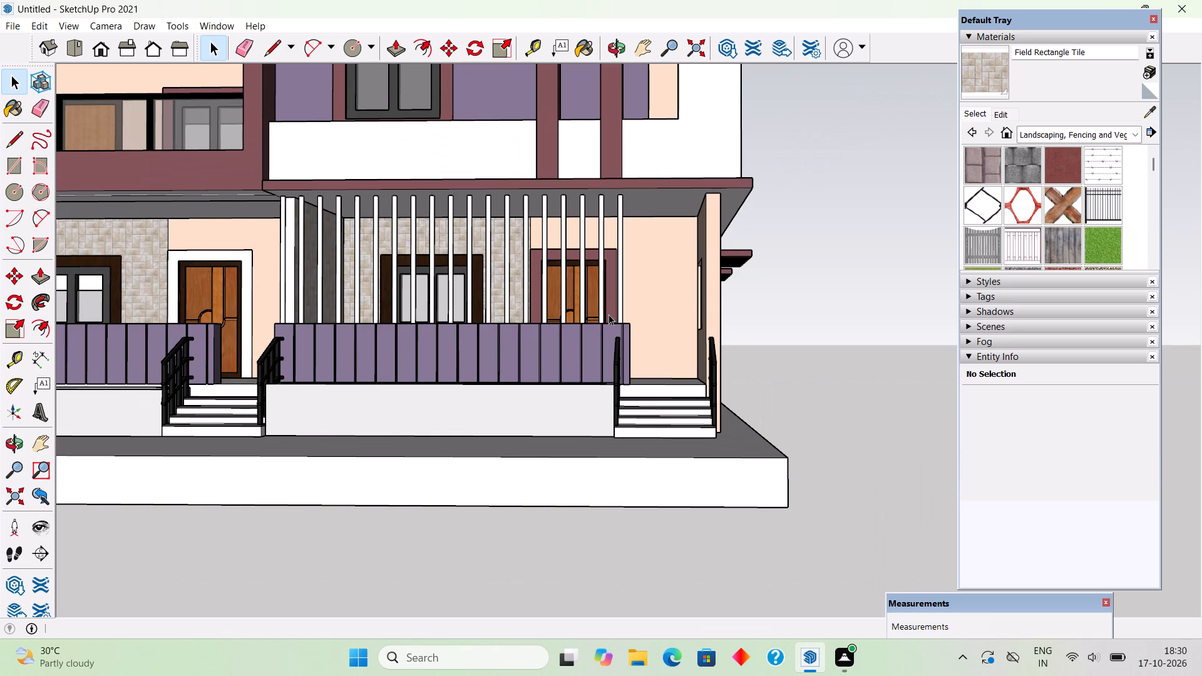
scroll(609, 314, "down", 4)
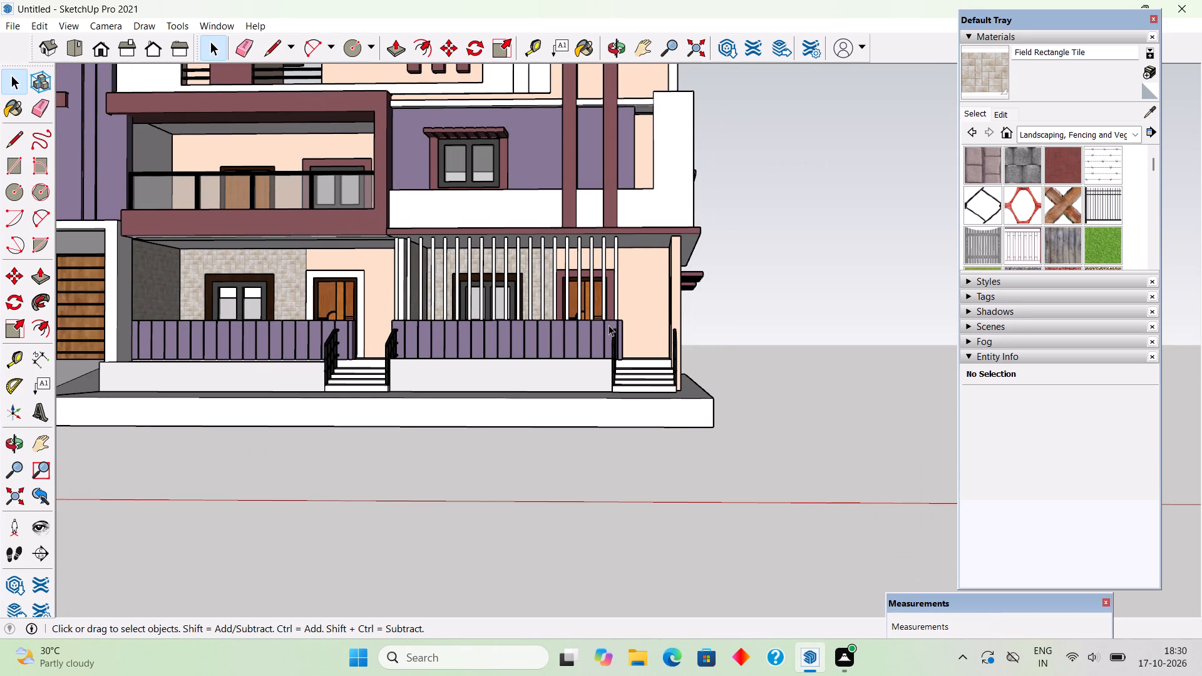
middle_click_drag(562, 318, 587, 399)
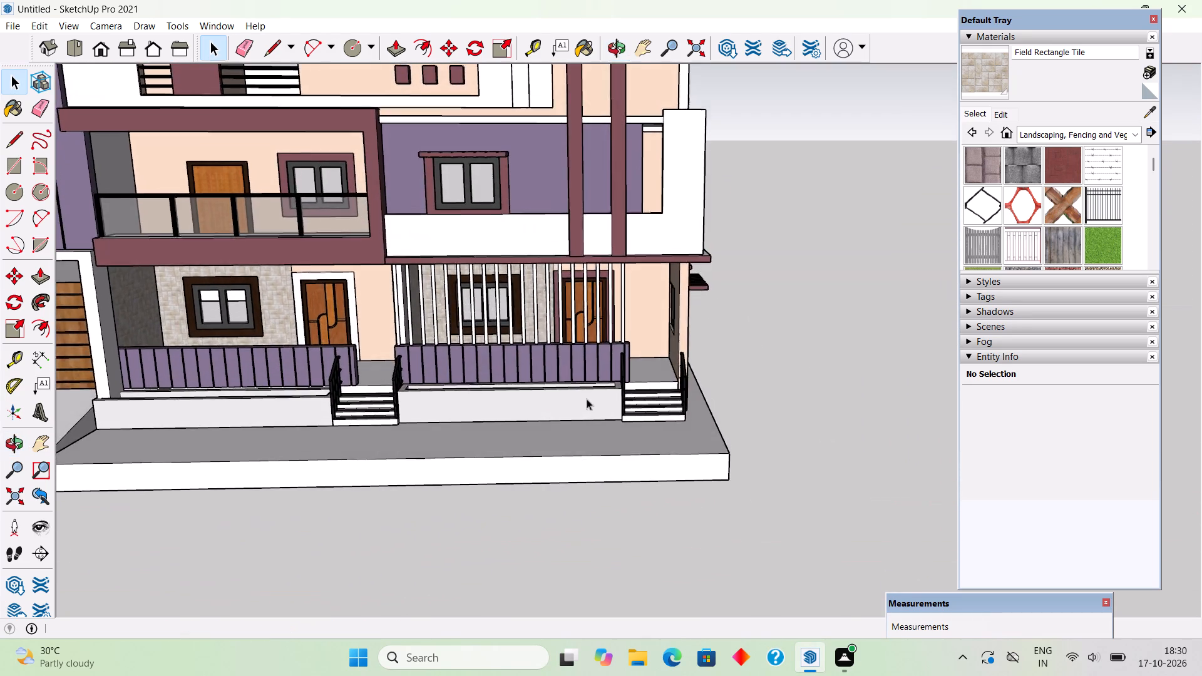
scroll(587, 399, "down", 5)
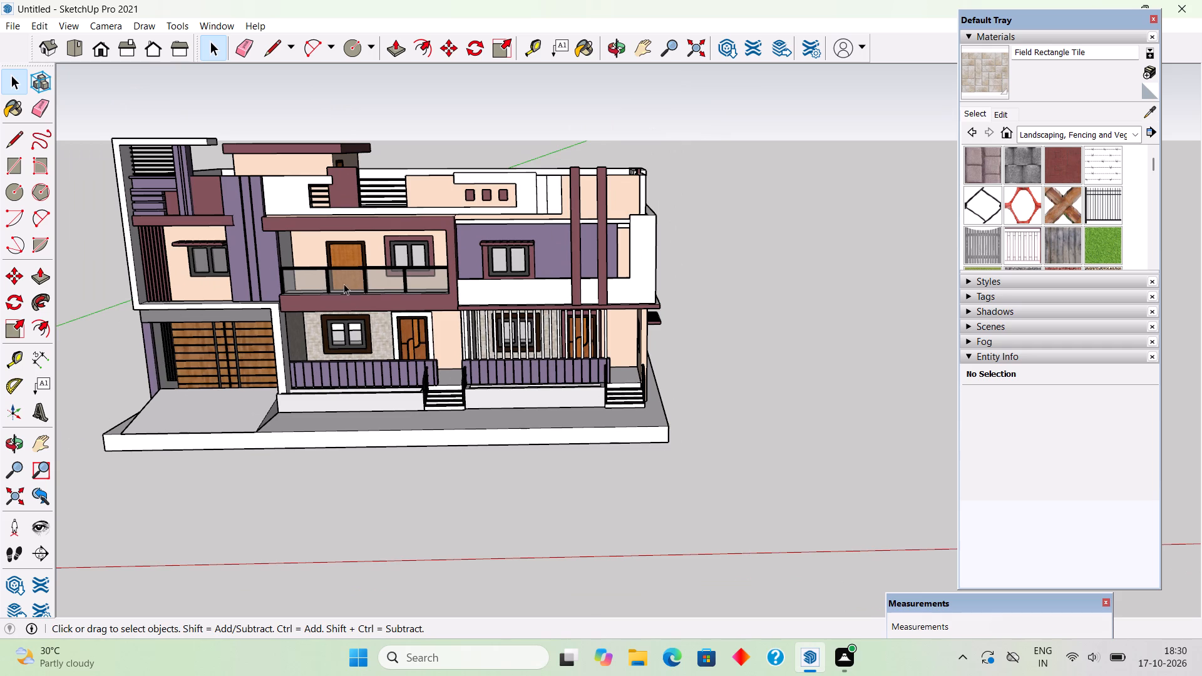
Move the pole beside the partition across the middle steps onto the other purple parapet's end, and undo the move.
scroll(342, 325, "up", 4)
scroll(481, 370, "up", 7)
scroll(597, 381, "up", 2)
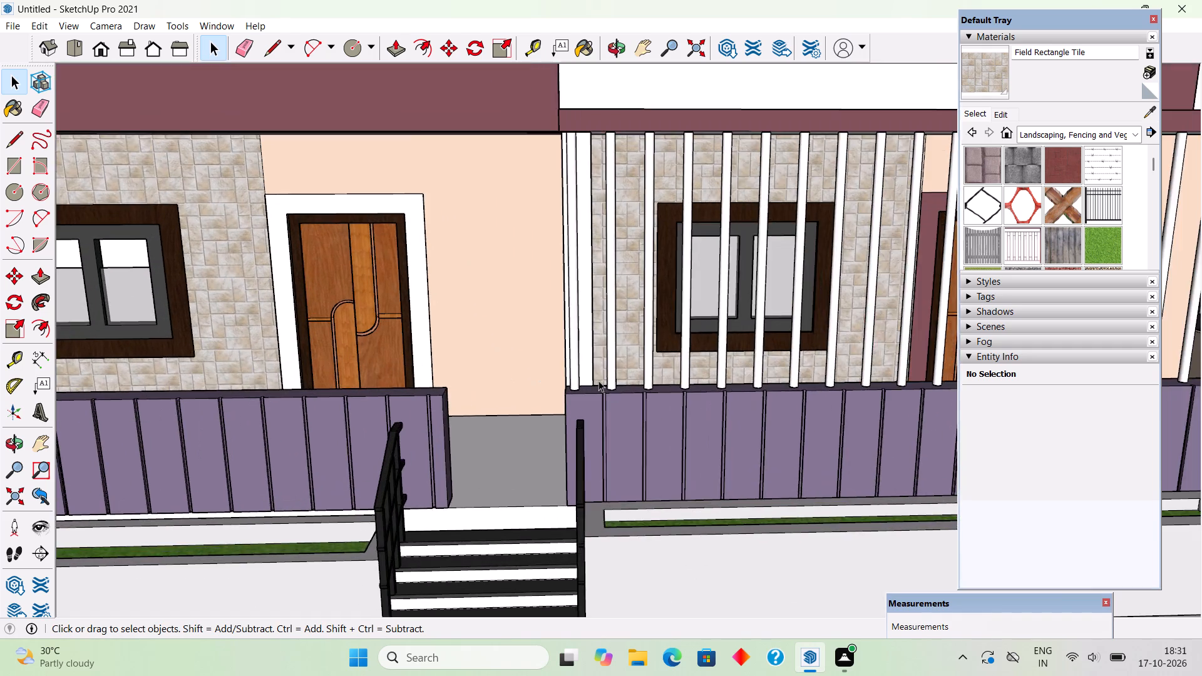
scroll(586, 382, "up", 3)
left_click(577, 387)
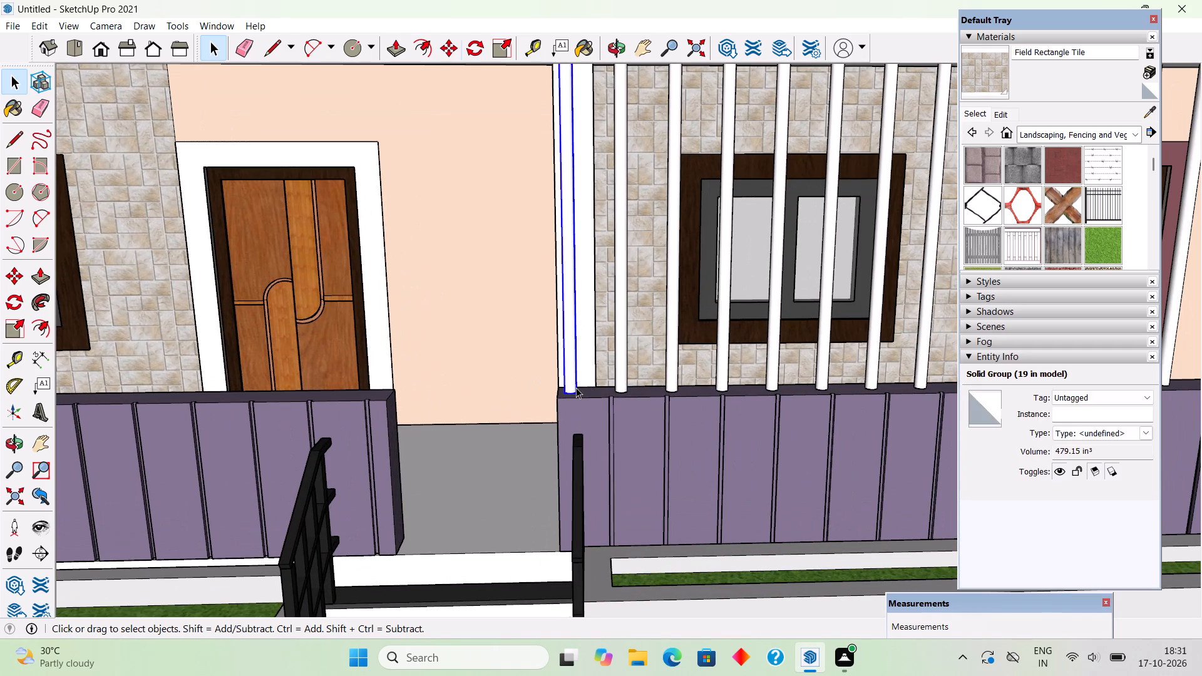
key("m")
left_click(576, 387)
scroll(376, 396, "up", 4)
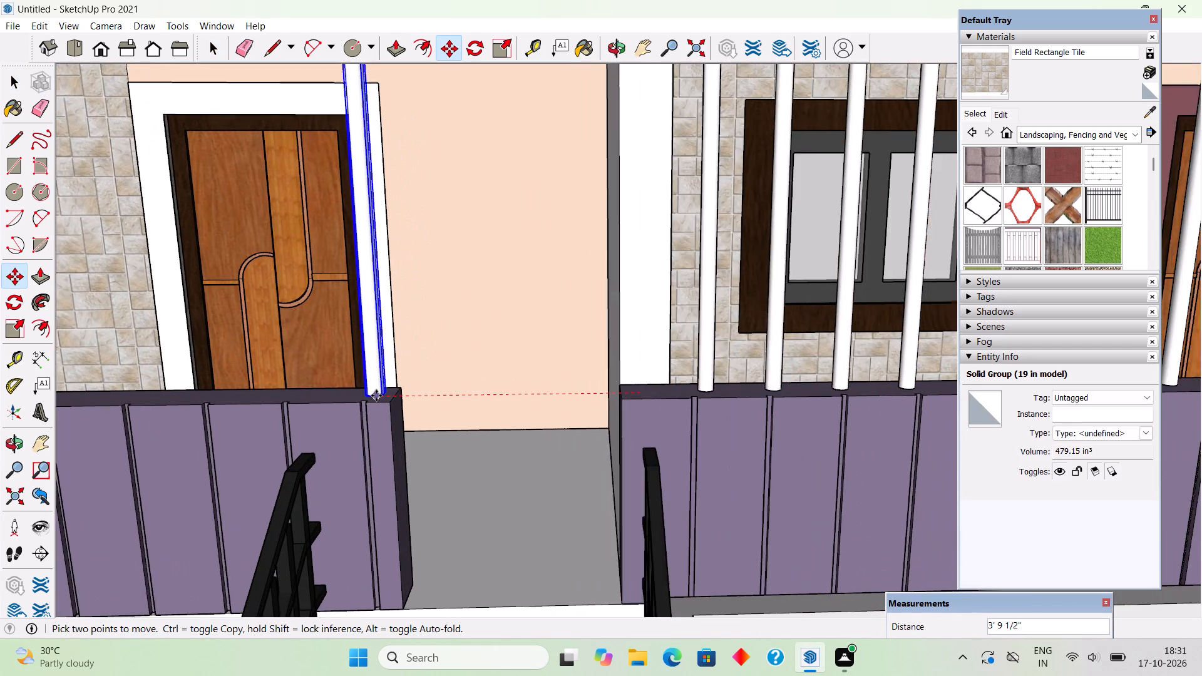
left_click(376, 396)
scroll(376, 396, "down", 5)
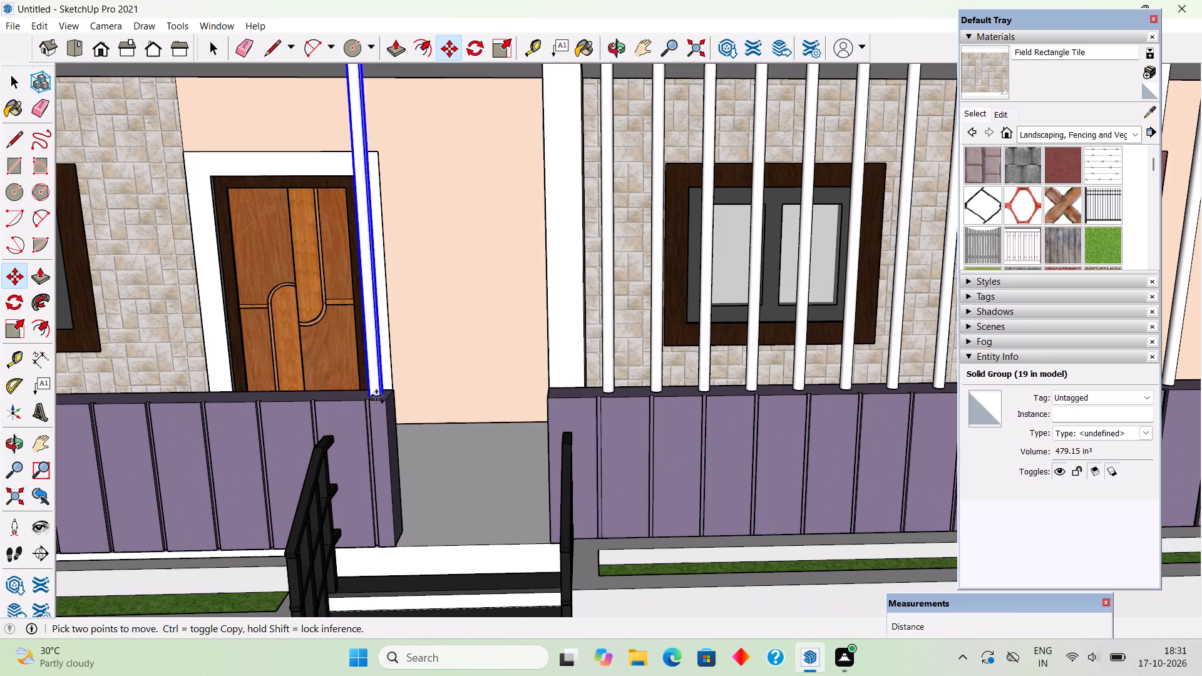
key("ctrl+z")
Copy the pole beside the partition across the middle steps onto the near end of the garage-side purple parapet.
left_click(563, 389)
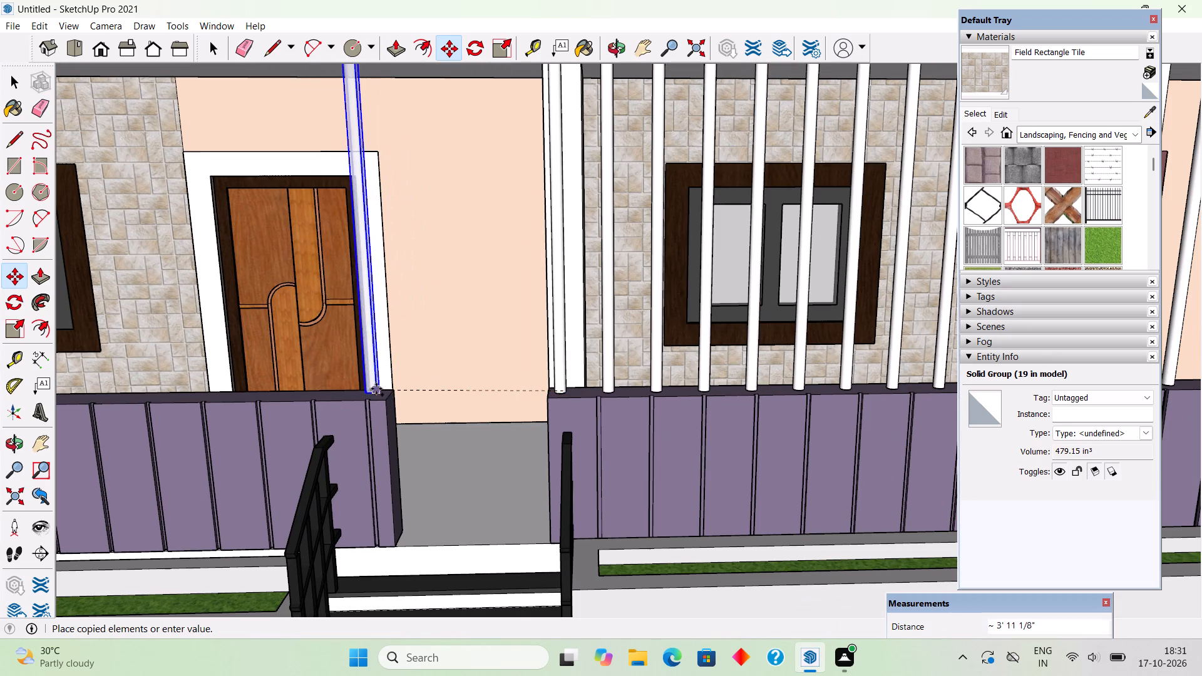
scroll(375, 389, "up", 5)
left_click(370, 404)
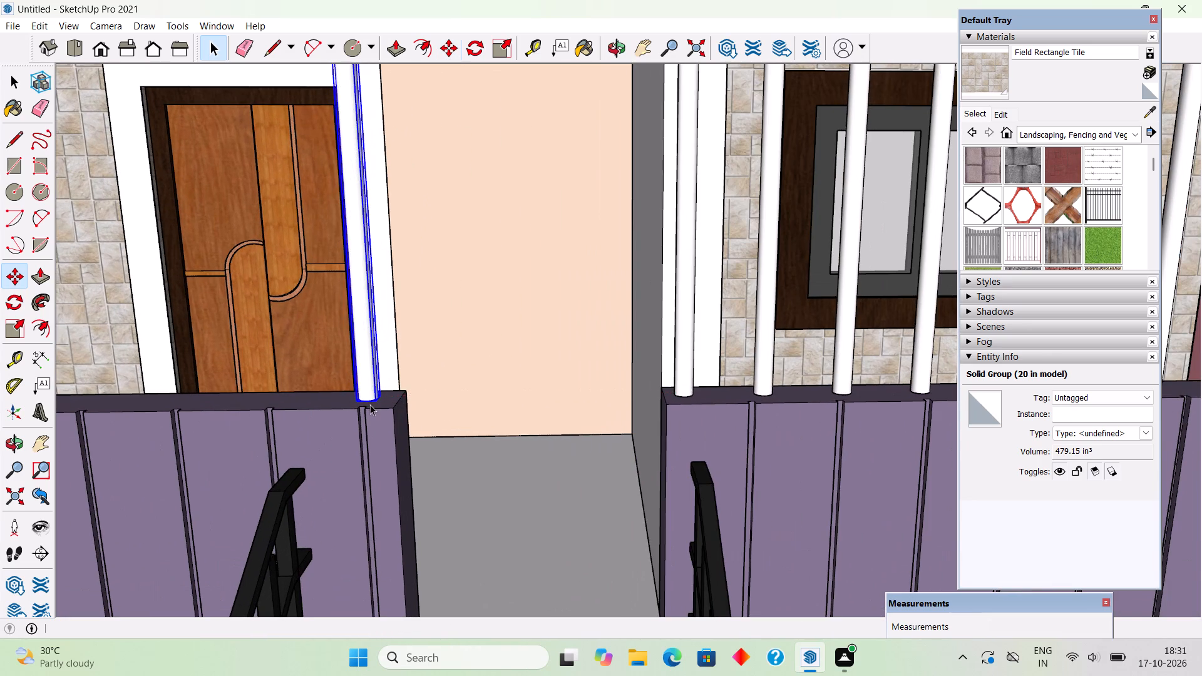
key("space")
Copy the new pole 1' along the garage-side parapet toward the garage and array it as 16 copies.
scroll(370, 404, "down", 20)
scroll(370, 404, "down", 9)
scroll(230, 389, "up", 11)
scroll(587, 446, "up", 3)
middle_click_drag(615, 452, 615, 468)
scroll(615, 468, "down", 4)
middle_click_drag(593, 342, 587, 416)
scroll(587, 491, "up", 5)
scroll(638, 506, "down", 3)
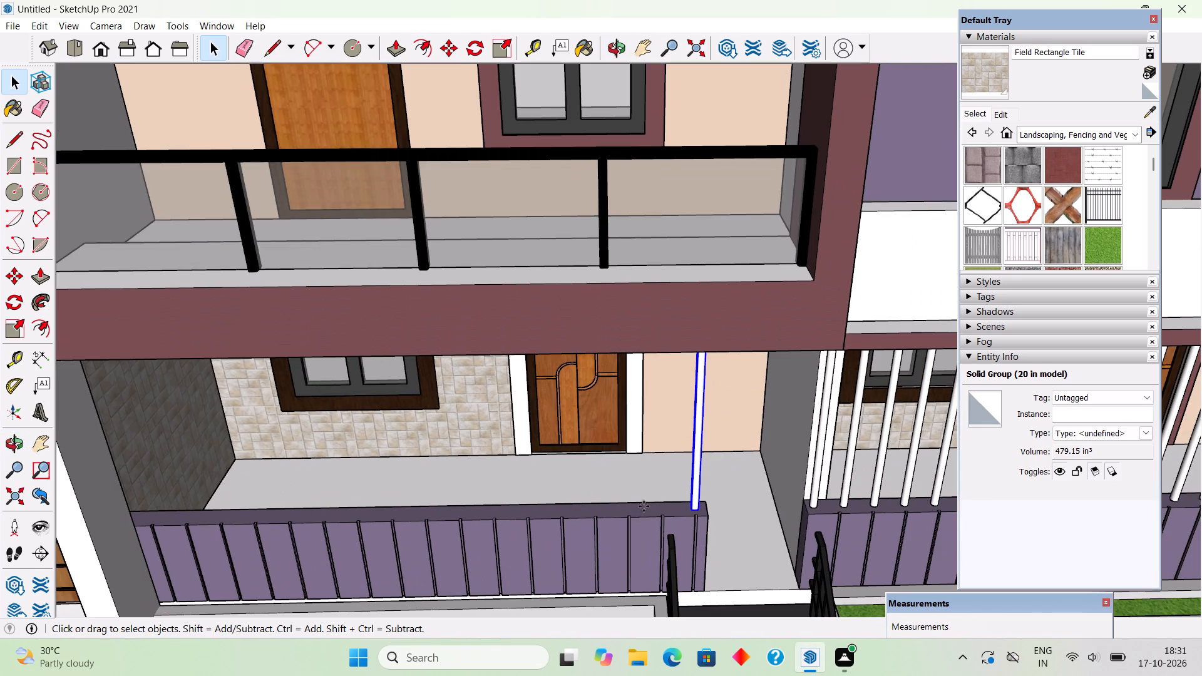
key("m")
left_click(693, 508)
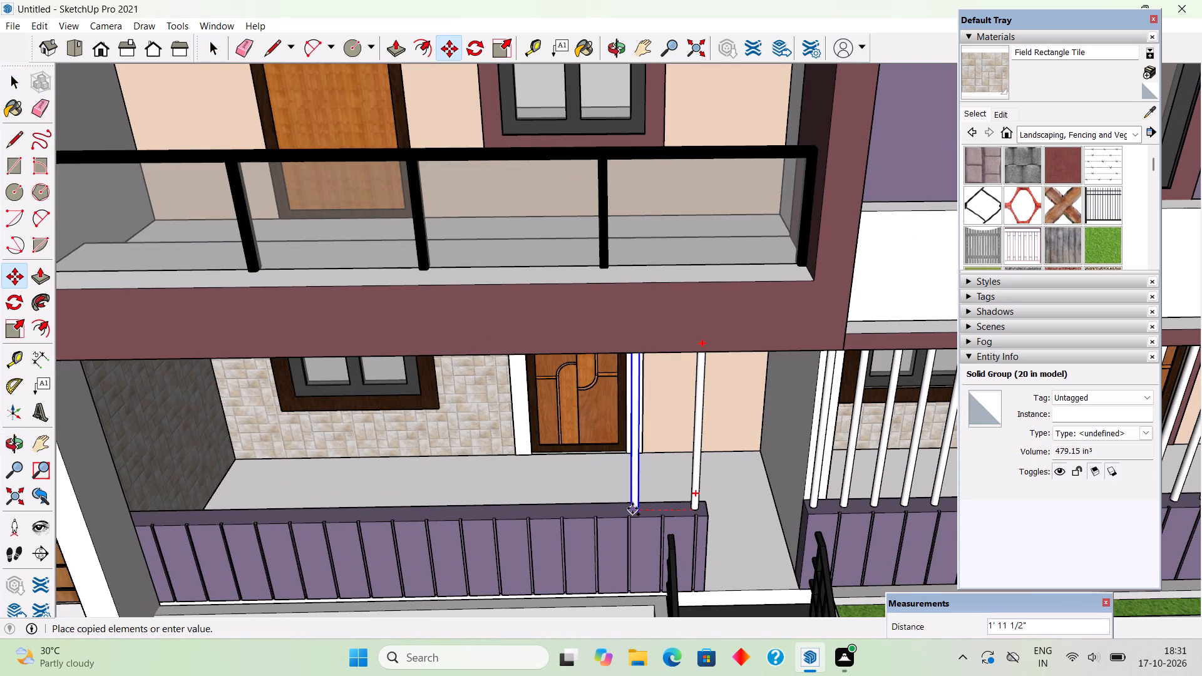
key("1")
key("apostrophe")
key("Return")
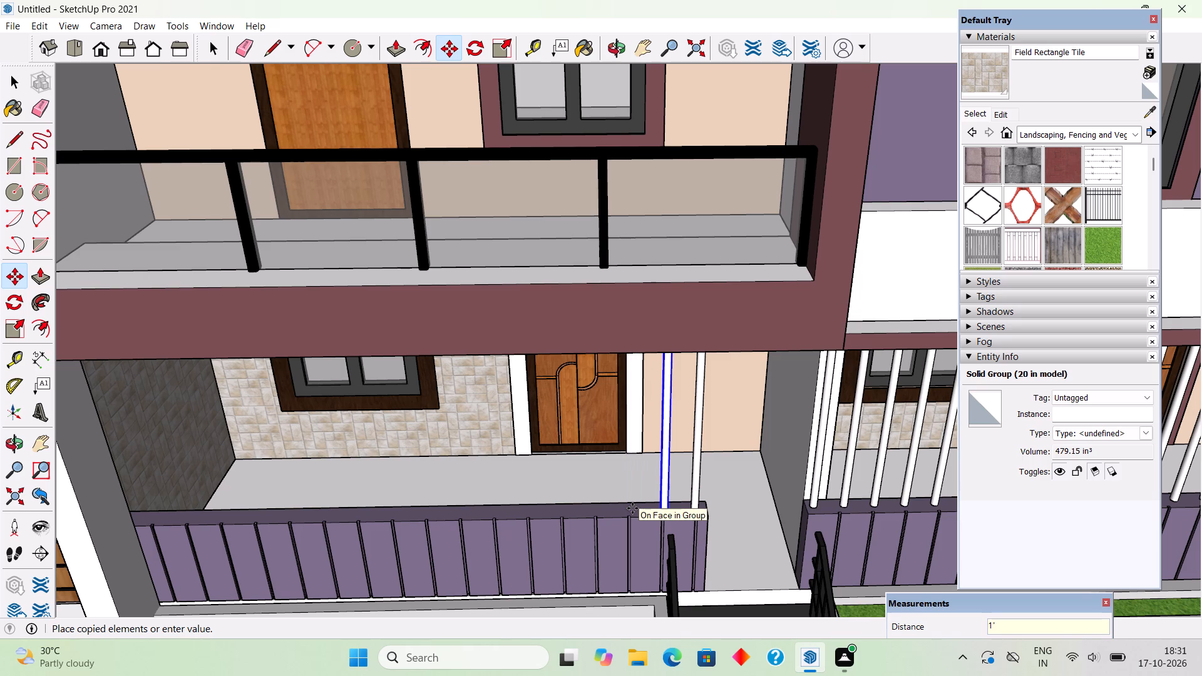
key("x")
key("1")
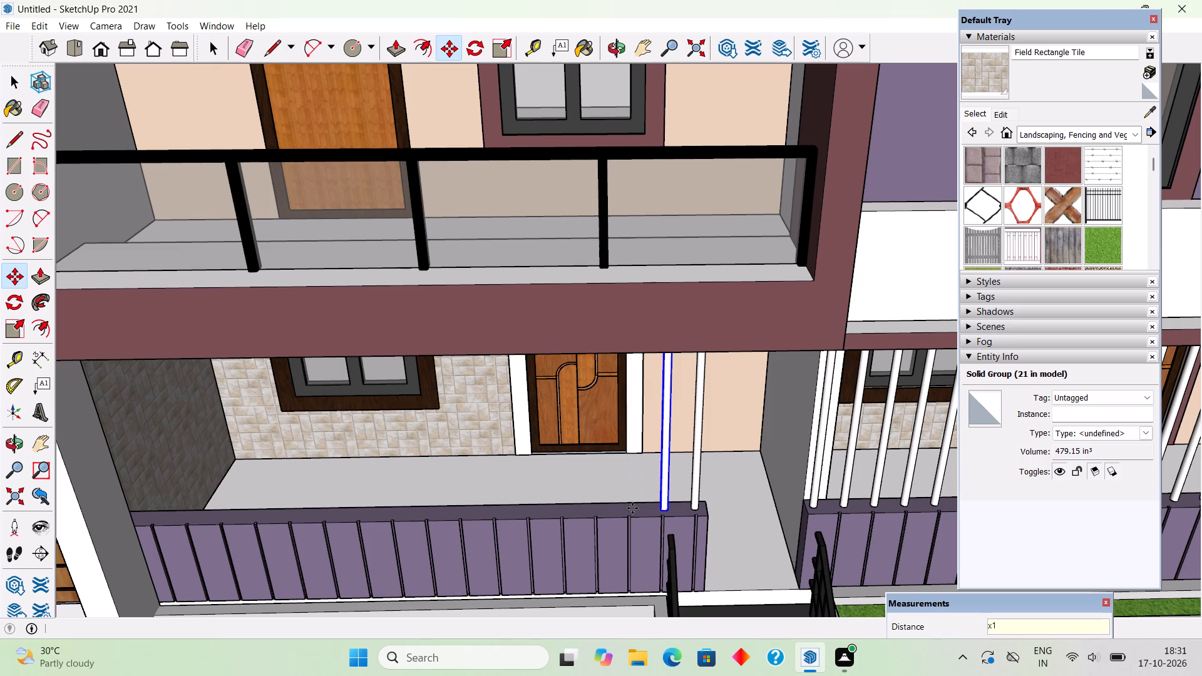
key("6")
key("Return")
Copy the last pole near the garage-side wall 1' farther toward the wall and array it as 2 copies.
scroll(640, 470, "down", 5)
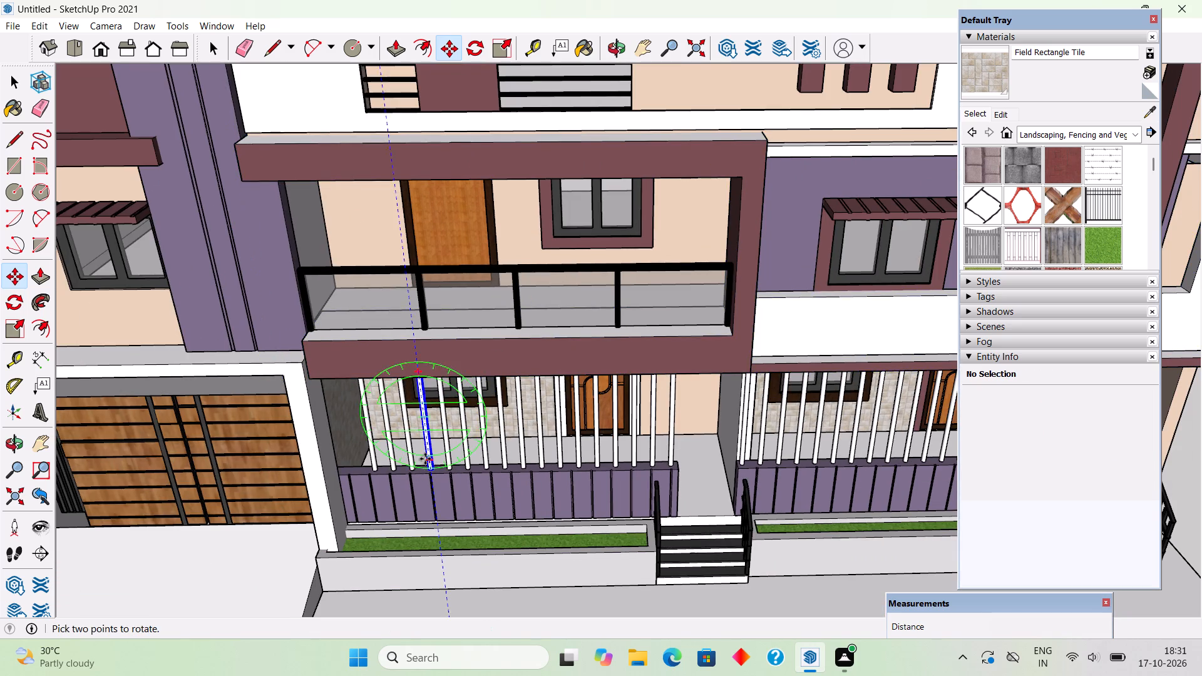
scroll(414, 464, "up", 5)
scroll(352, 478, "up", 5)
left_click(351, 468)
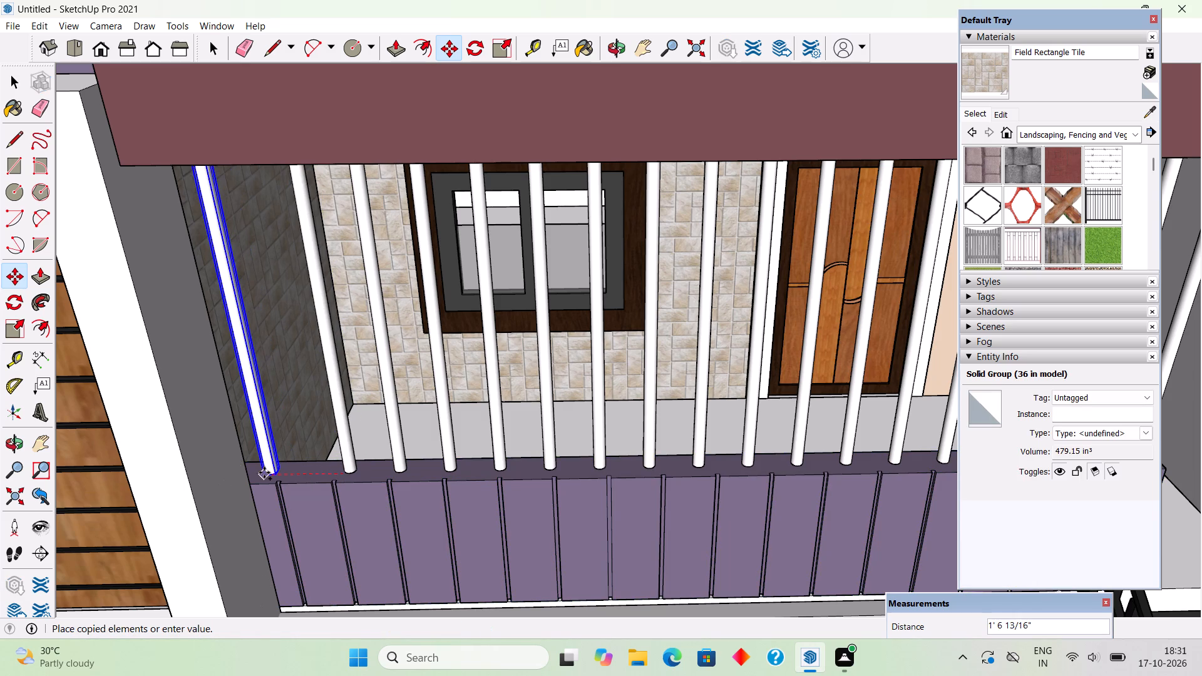
type("1'")
key("Return")
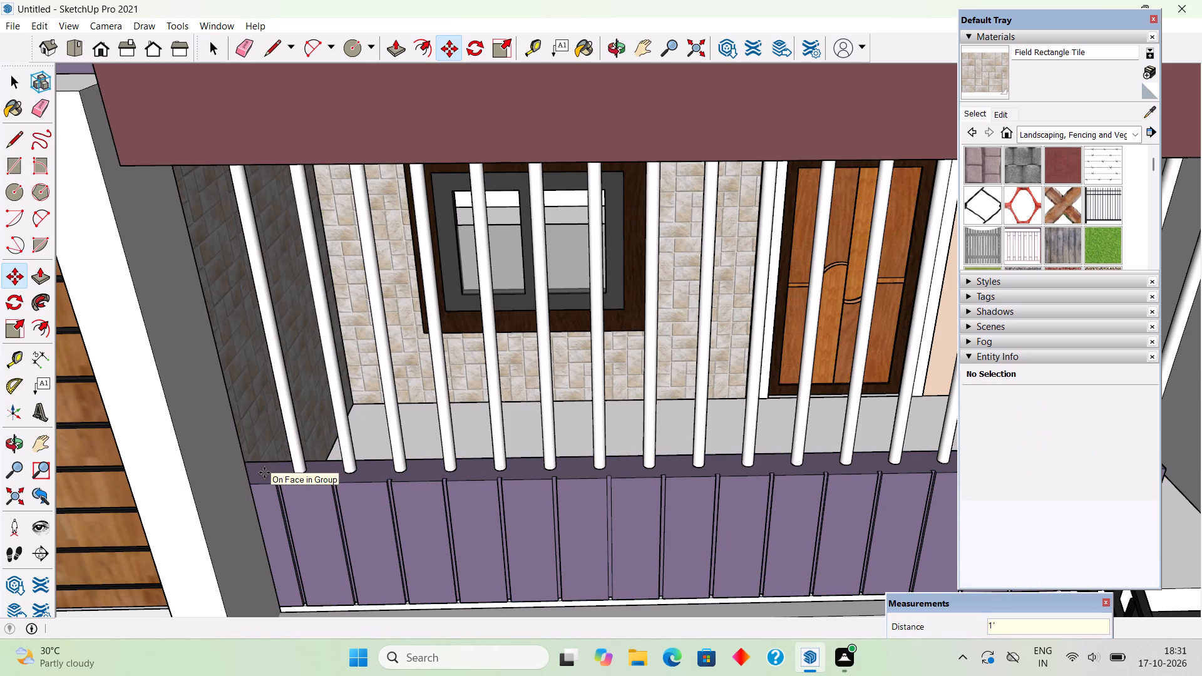
type("x2")
key("Return")
key("space")
Sample the black Color M09 material from the first-floor balcony railing for painting.
scroll(264, 473, "down", 13)
middle_click_drag(379, 501, 406, 390)
scroll(406, 392, "down", 6)
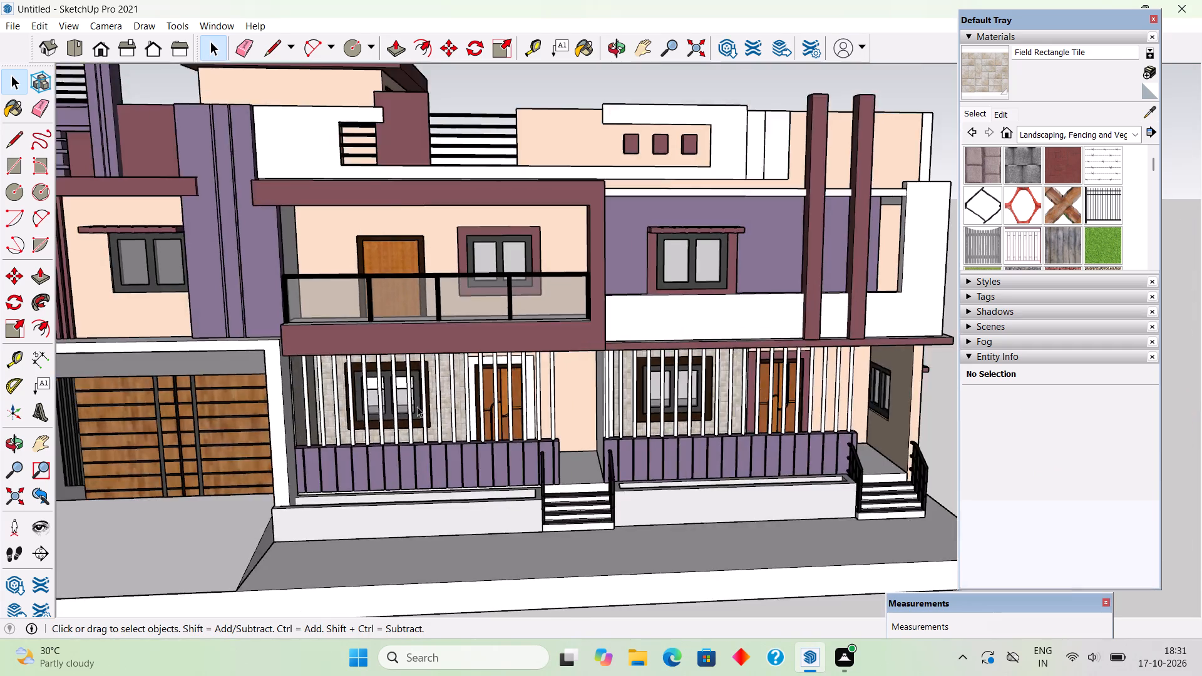
scroll(417, 406, "down", 2)
middle_click_drag(610, 498, 537, 416)
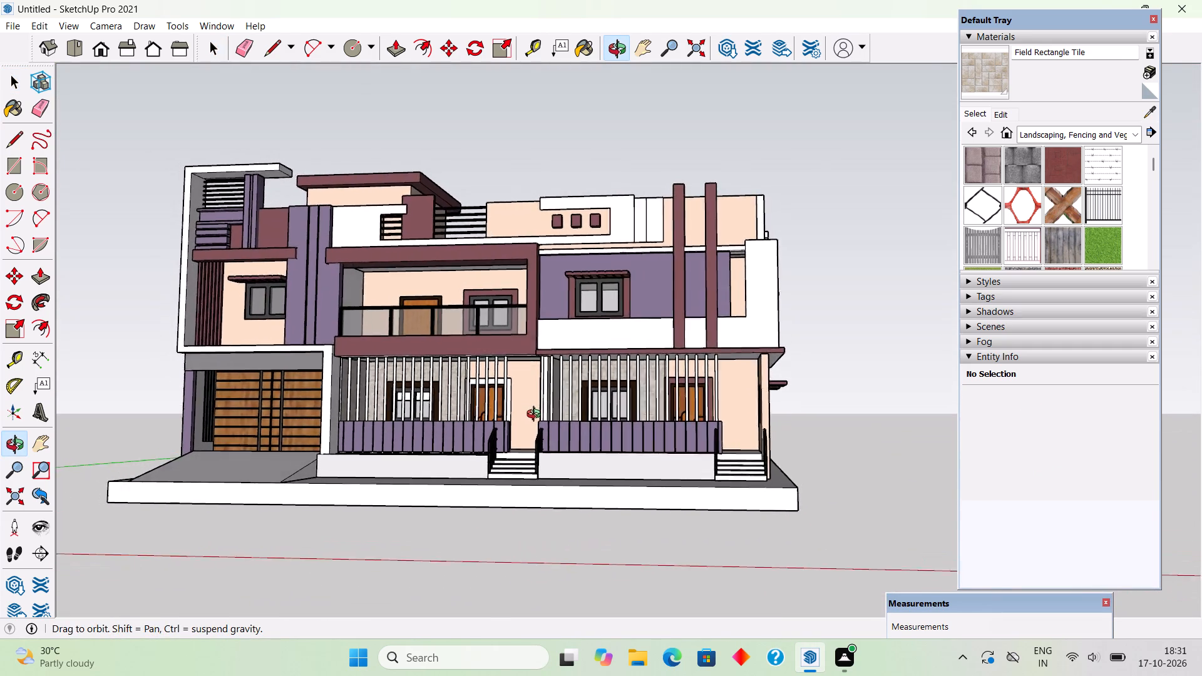
middle_click_drag(537, 416, 554, 429)
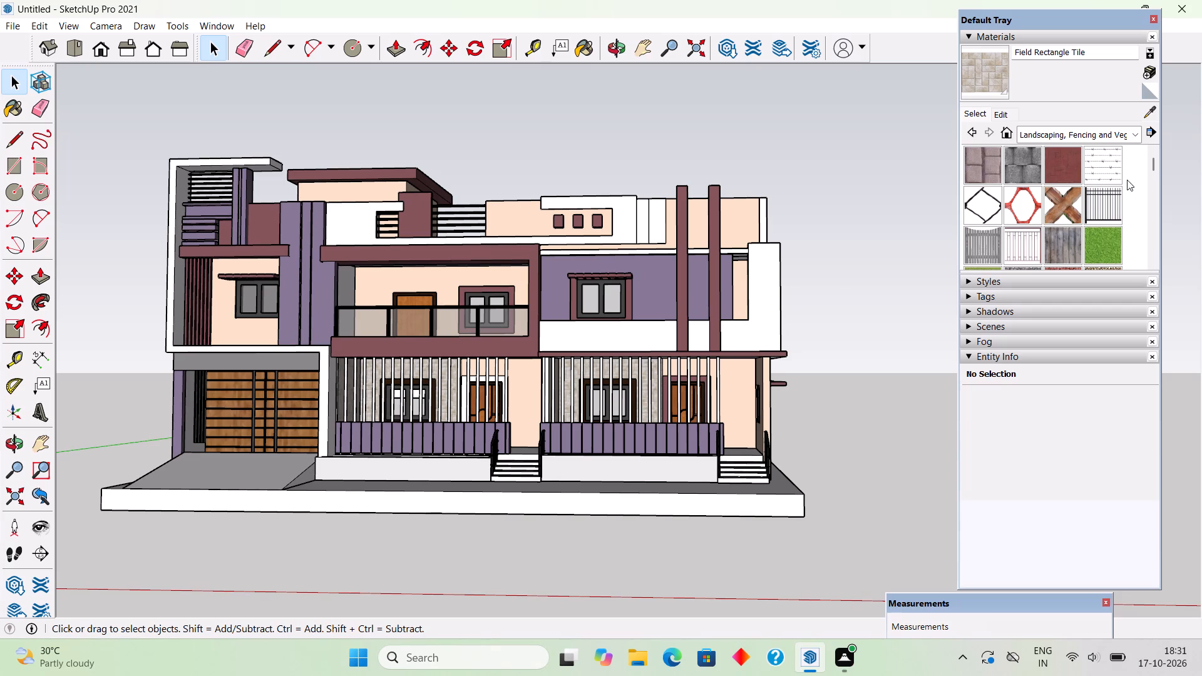
left_click(1149, 116)
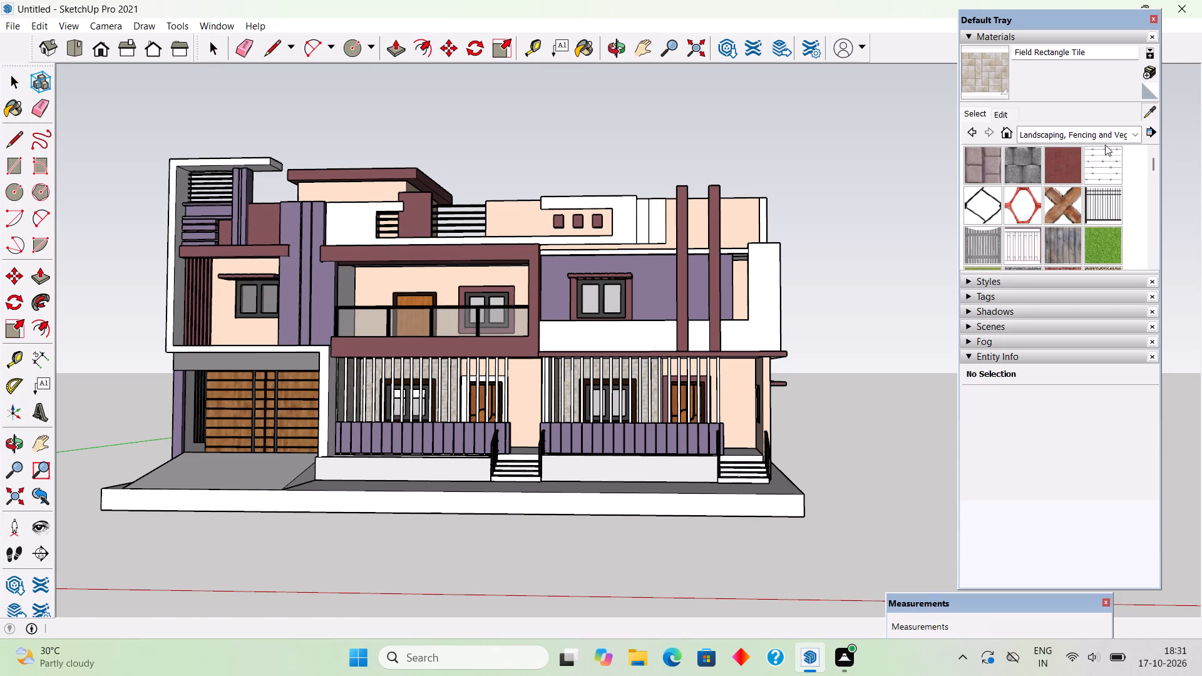
scroll(433, 295, "up", 7)
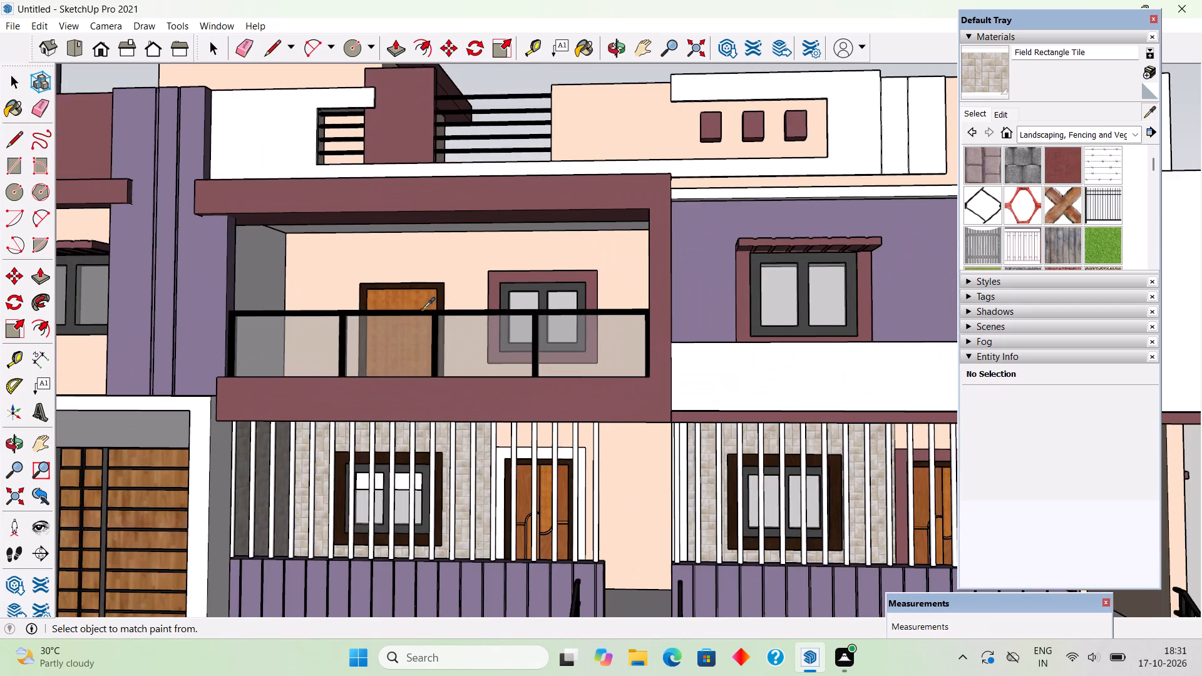
scroll(422, 310, "up", 5)
left_click(426, 314)
Paint the first thirteen poles above the garage-side parapet black with Color M09, starting at the garage-side wall.
scroll(386, 230, "down", 5)
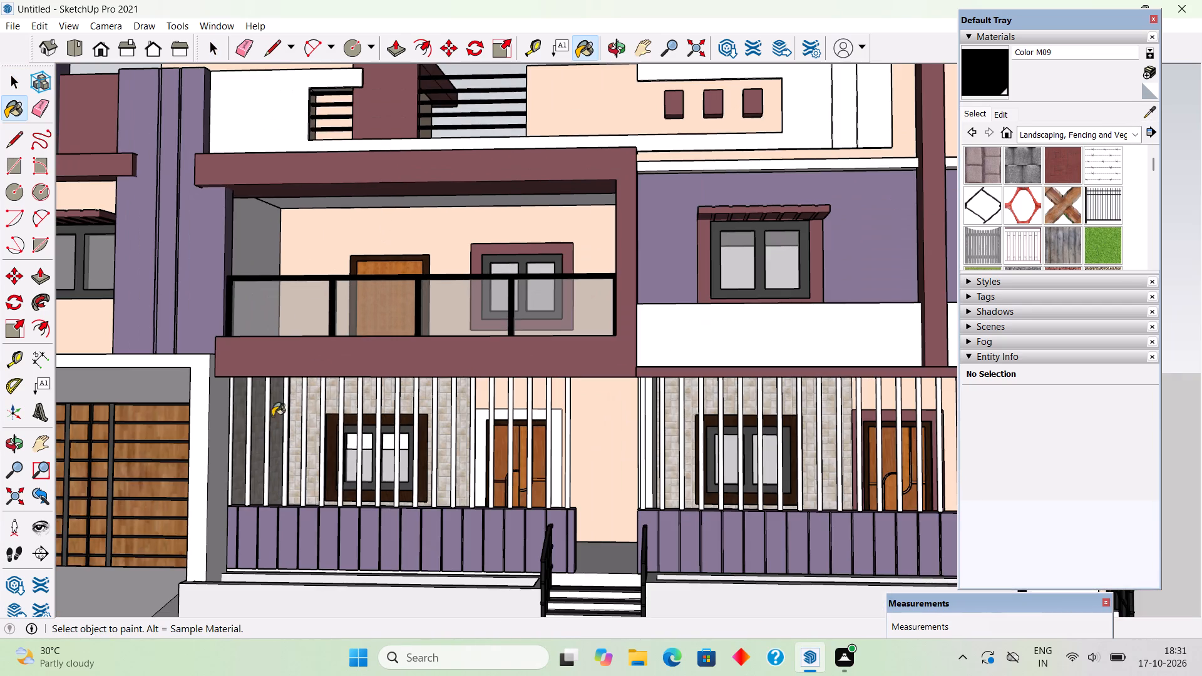
scroll(246, 441, "up", 9)
left_click(216, 477)
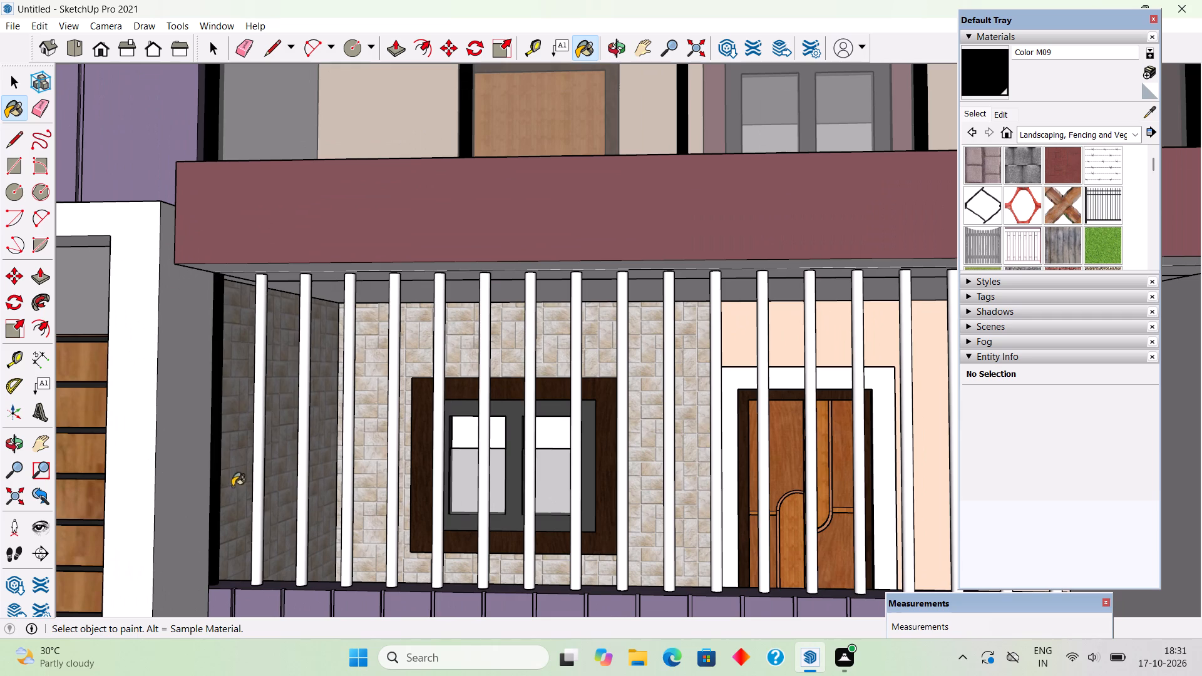
left_click(255, 505)
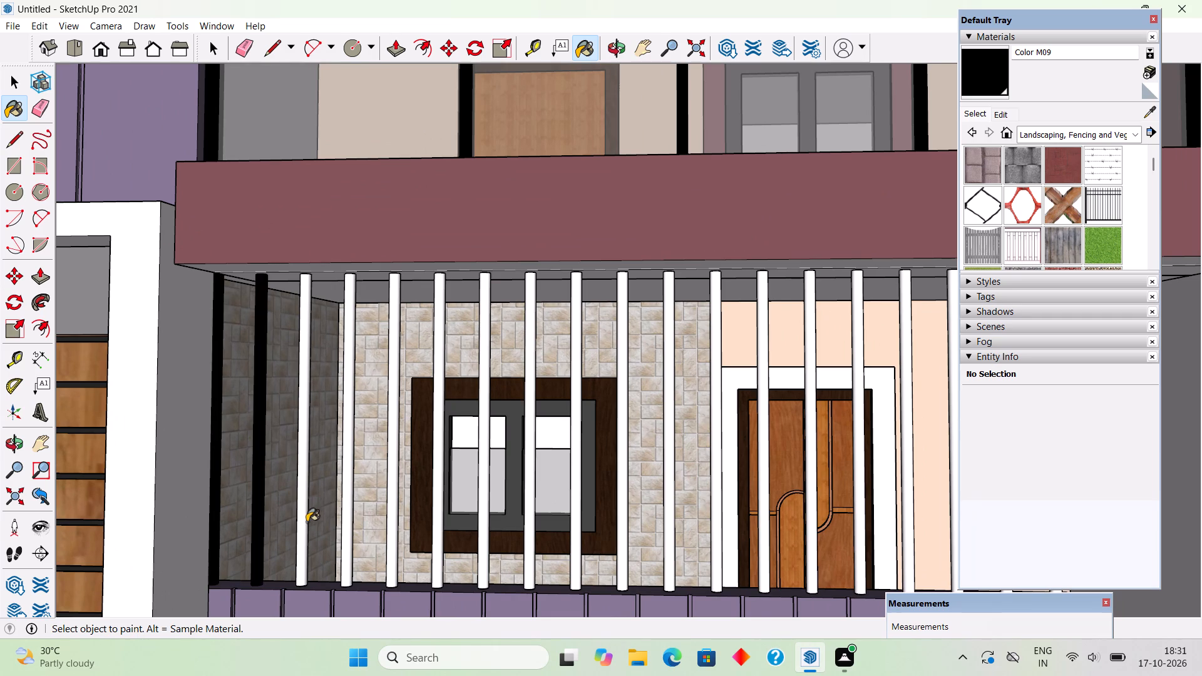
left_click(304, 528)
left_click(347, 520)
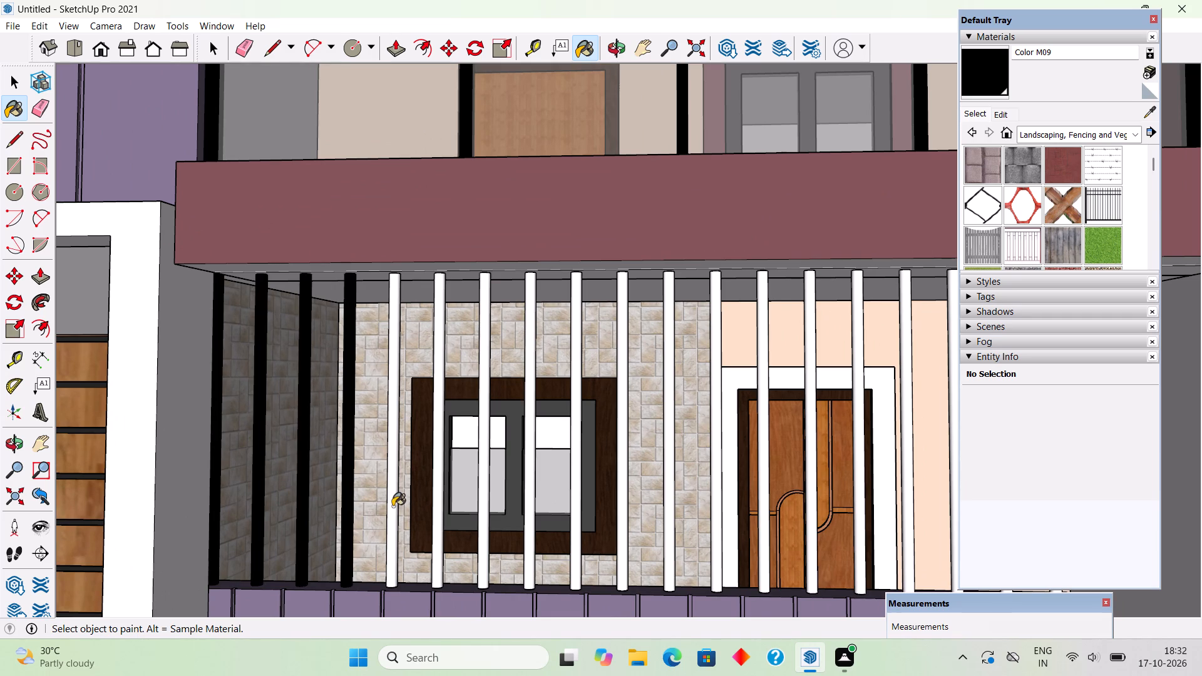
left_click(393, 506)
left_click(436, 511)
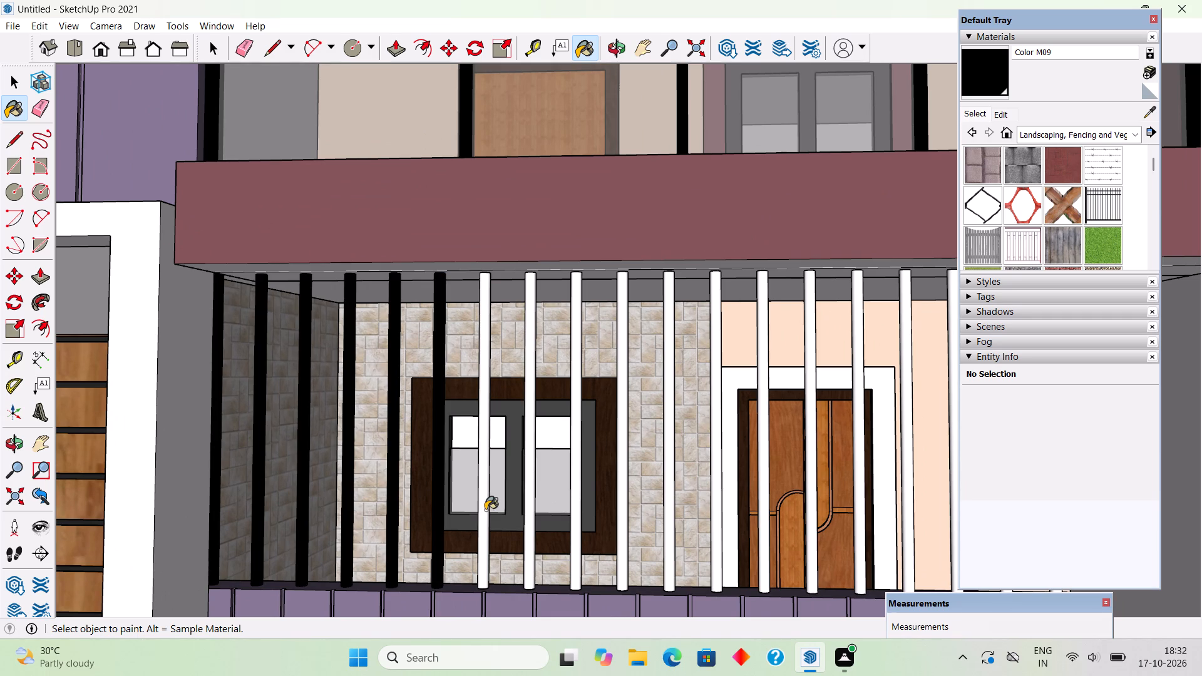
left_click(485, 510)
left_click(525, 511)
left_click(574, 521)
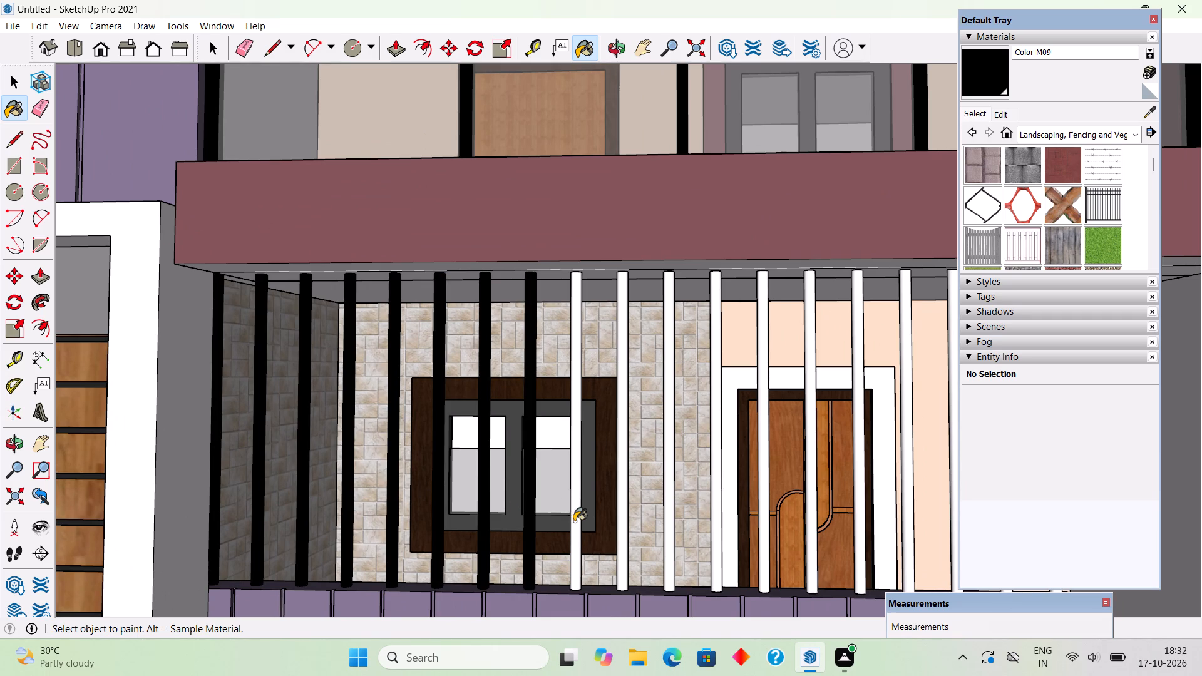
left_click(623, 532)
left_click(667, 536)
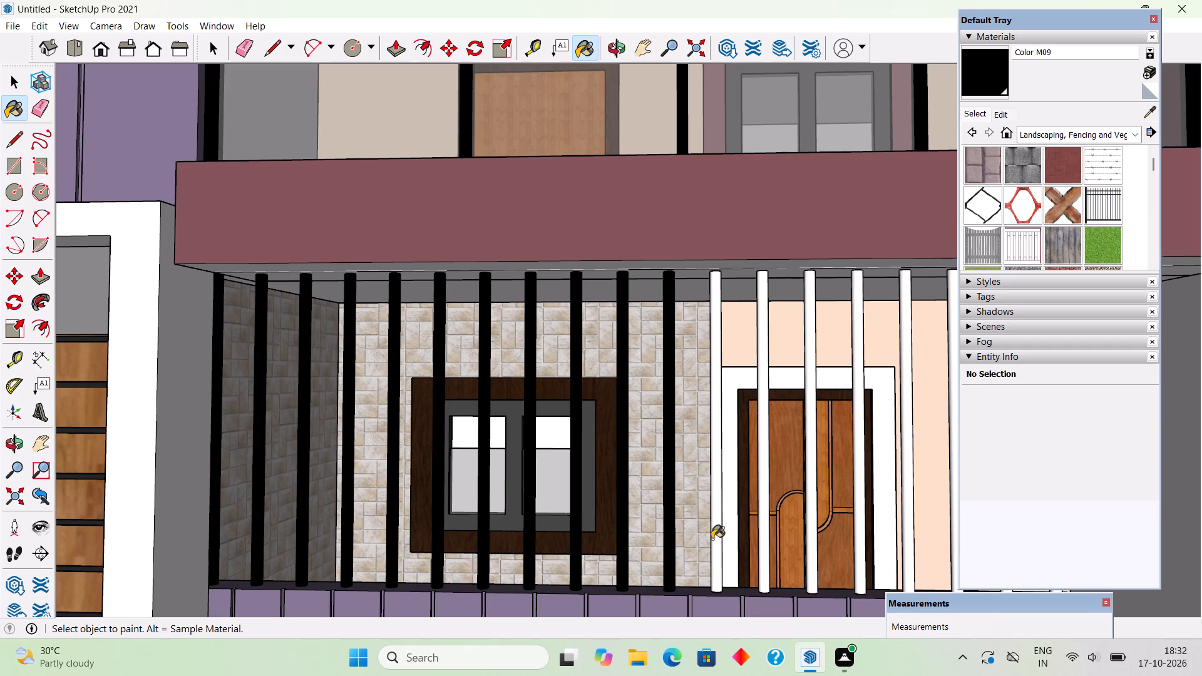
left_click(715, 541)
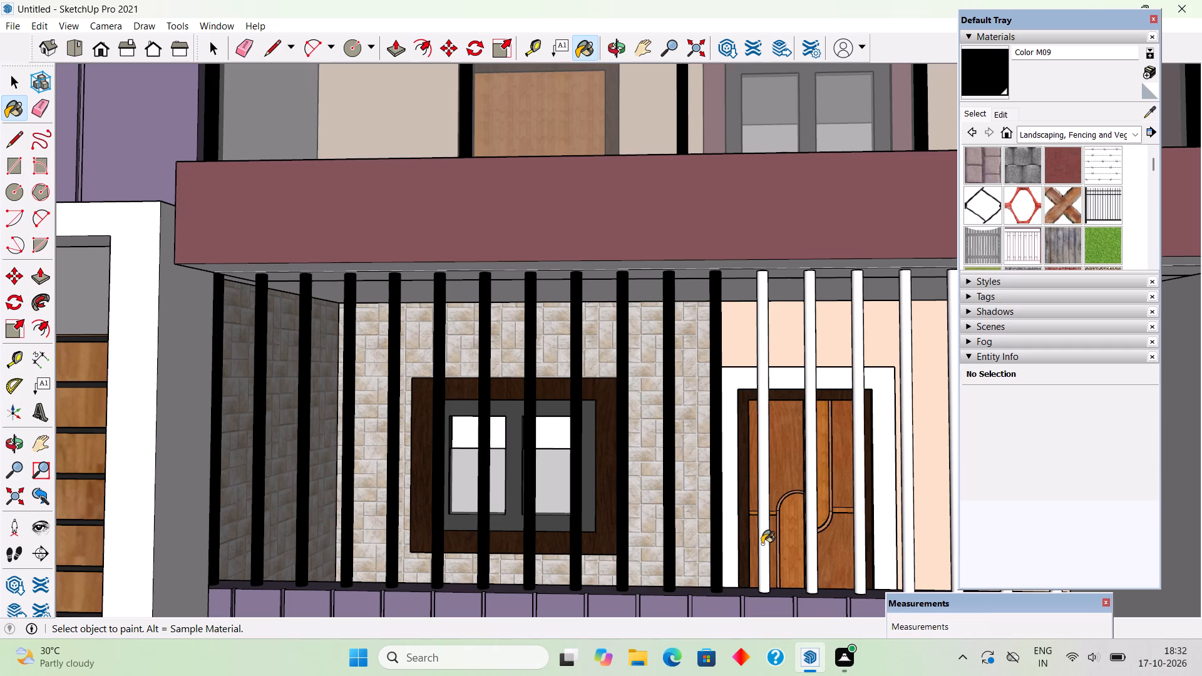
left_click(762, 544)
Paint the remaining six white poles in front of the garage-side porch door black with Color M09.
scroll(626, 501, "down", 5)
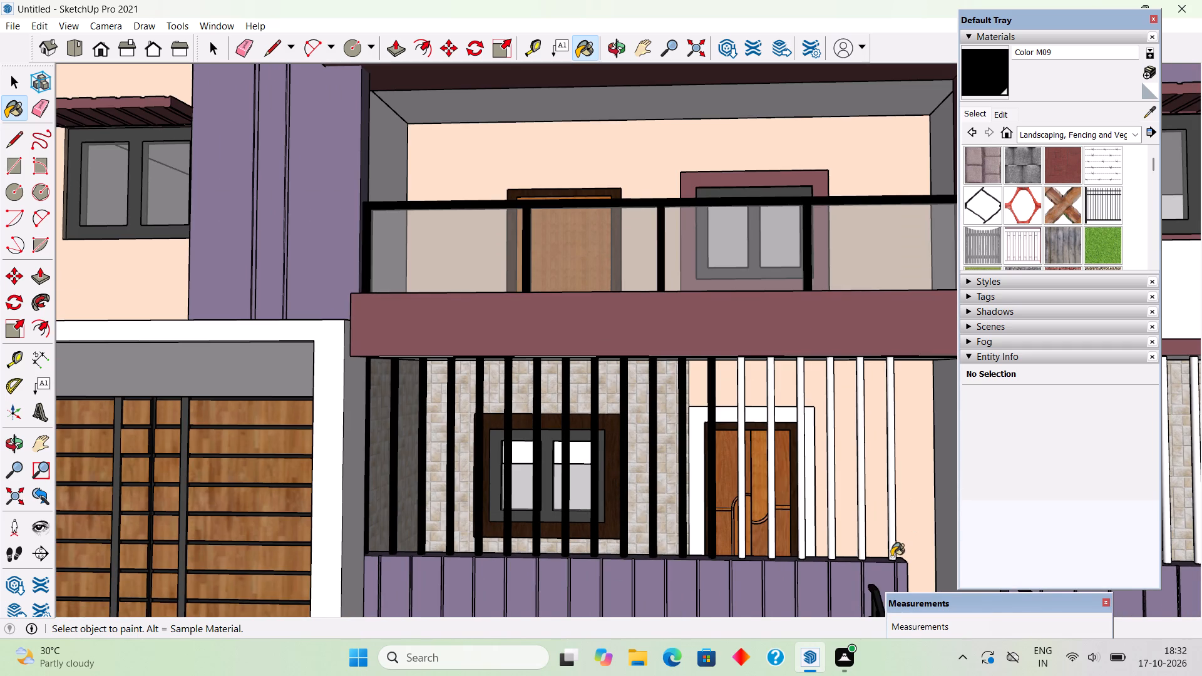
scroll(891, 556, "up", 4)
left_click(891, 555)
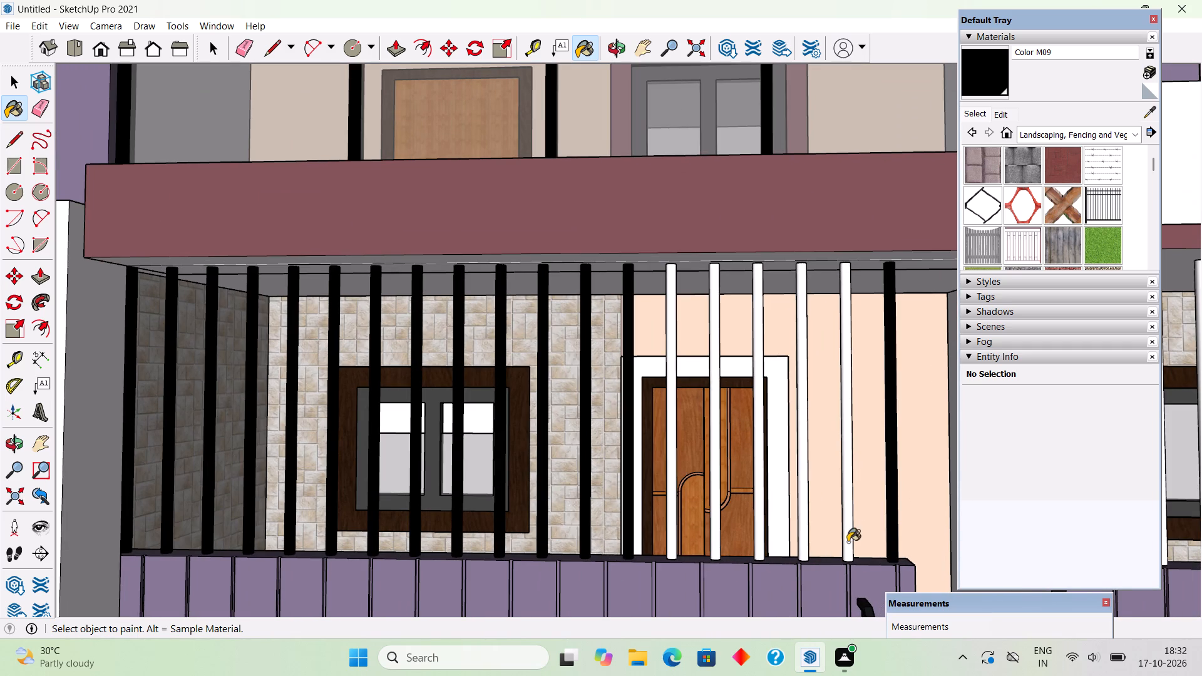
left_click(848, 542)
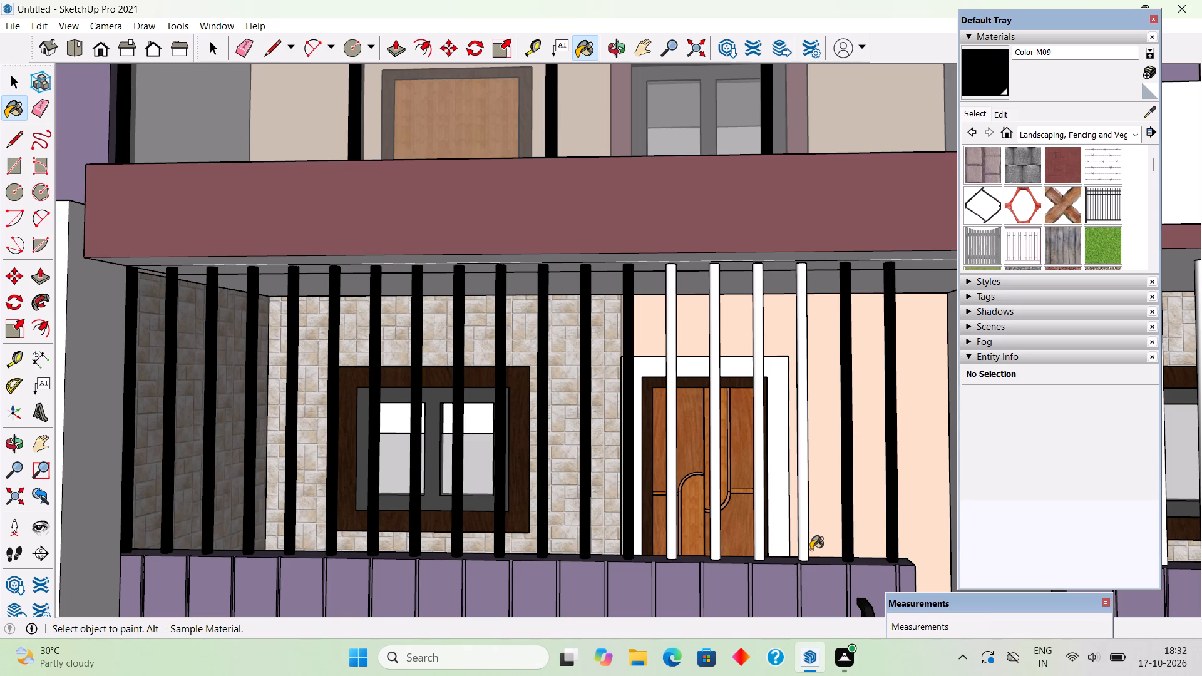
left_click(807, 553)
left_click(758, 546)
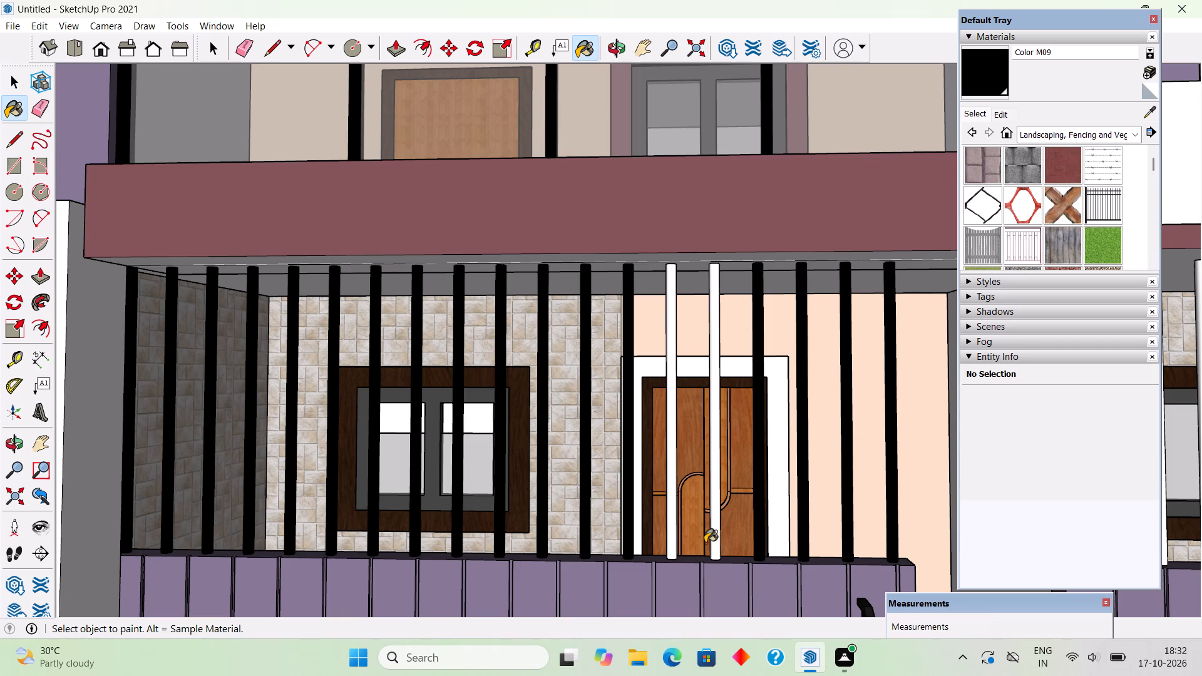
left_click(719, 543)
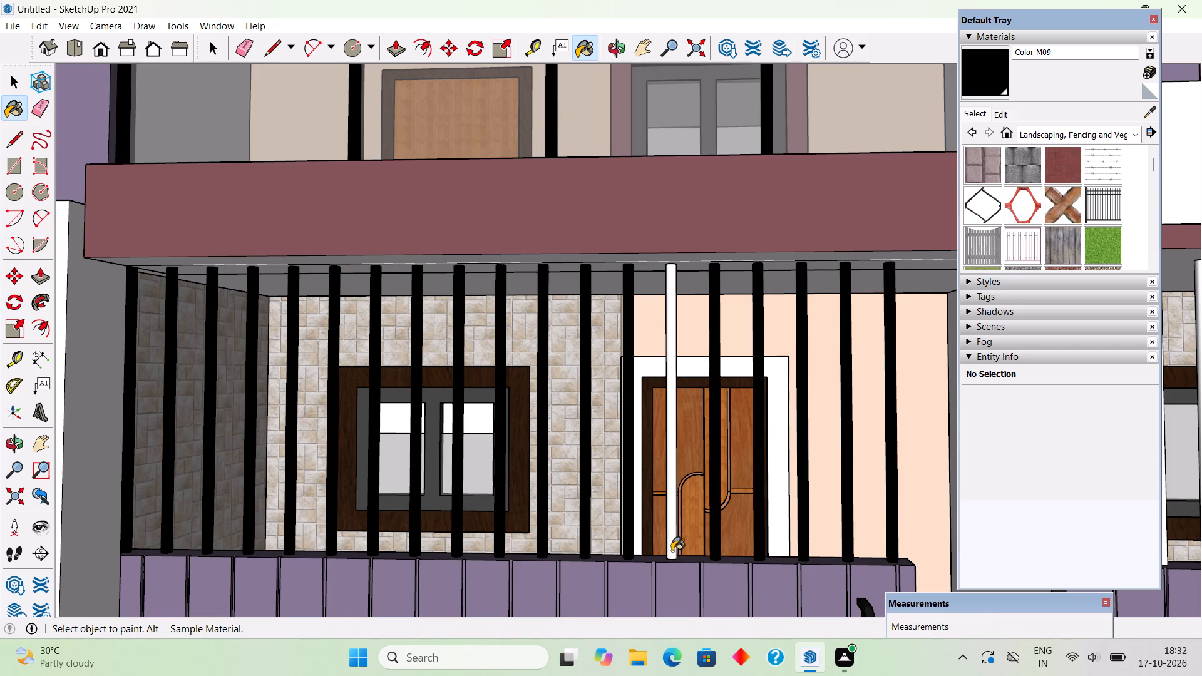
left_click(673, 551)
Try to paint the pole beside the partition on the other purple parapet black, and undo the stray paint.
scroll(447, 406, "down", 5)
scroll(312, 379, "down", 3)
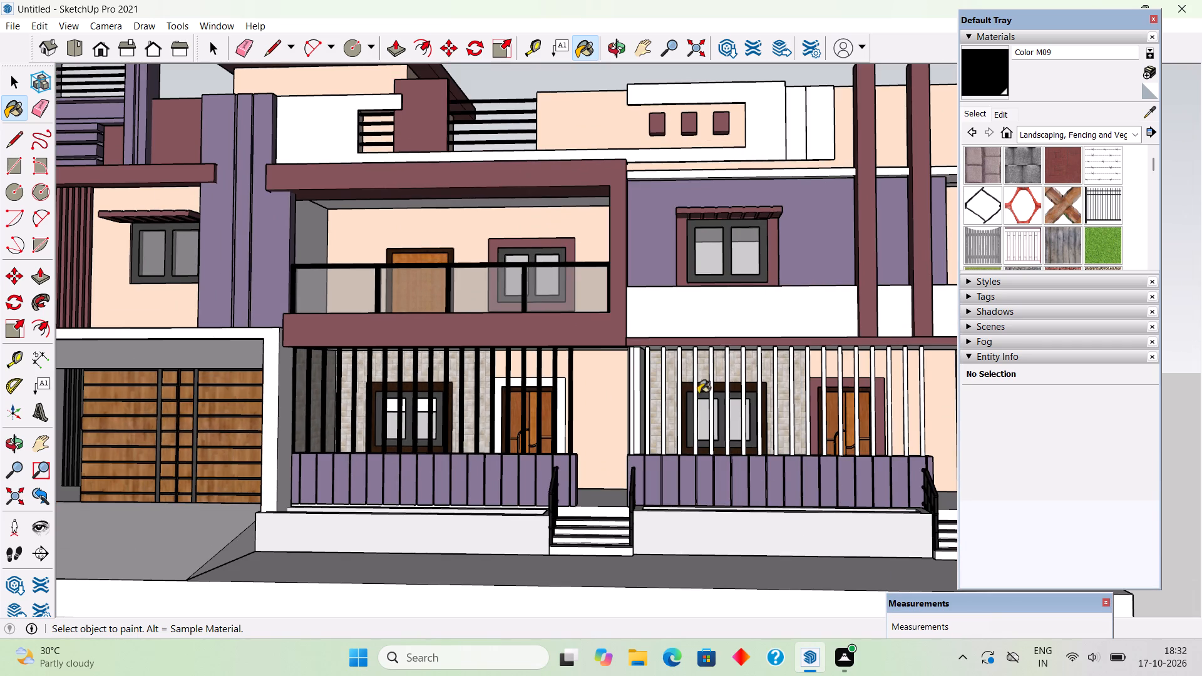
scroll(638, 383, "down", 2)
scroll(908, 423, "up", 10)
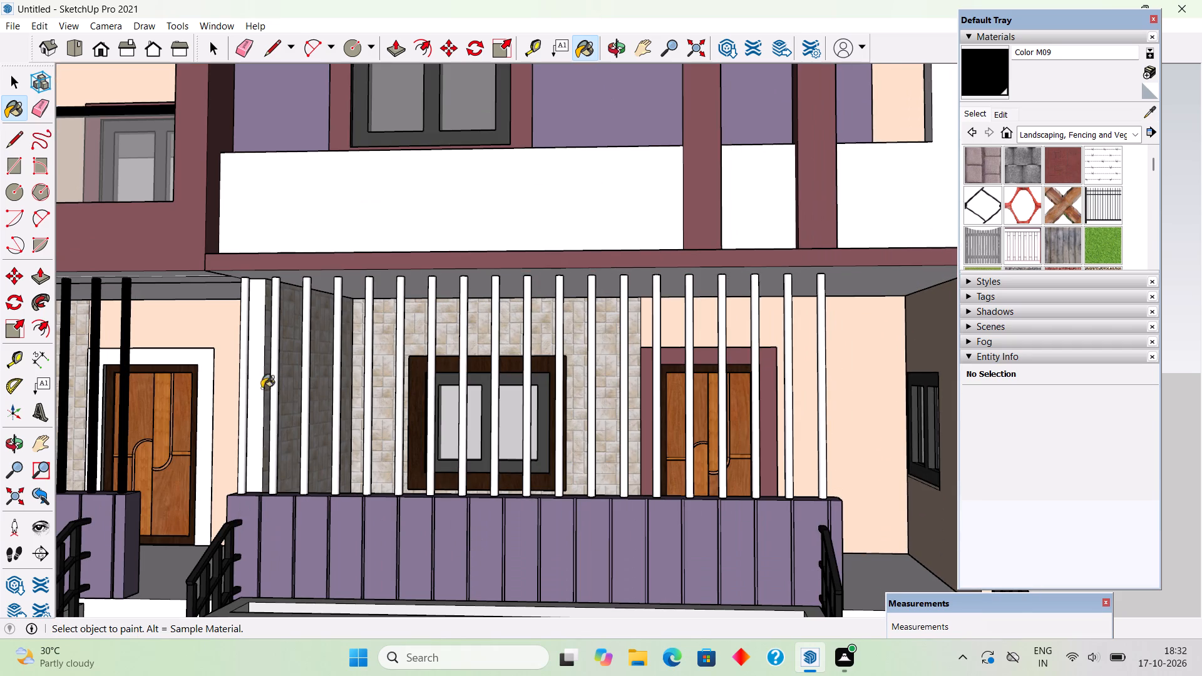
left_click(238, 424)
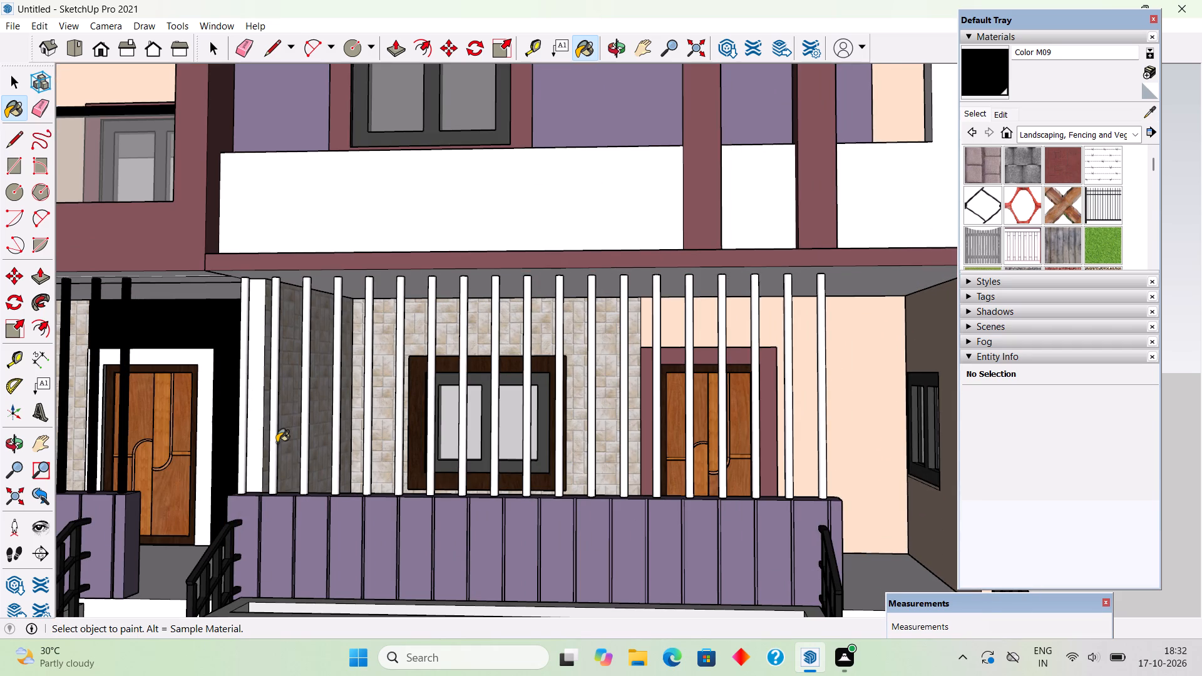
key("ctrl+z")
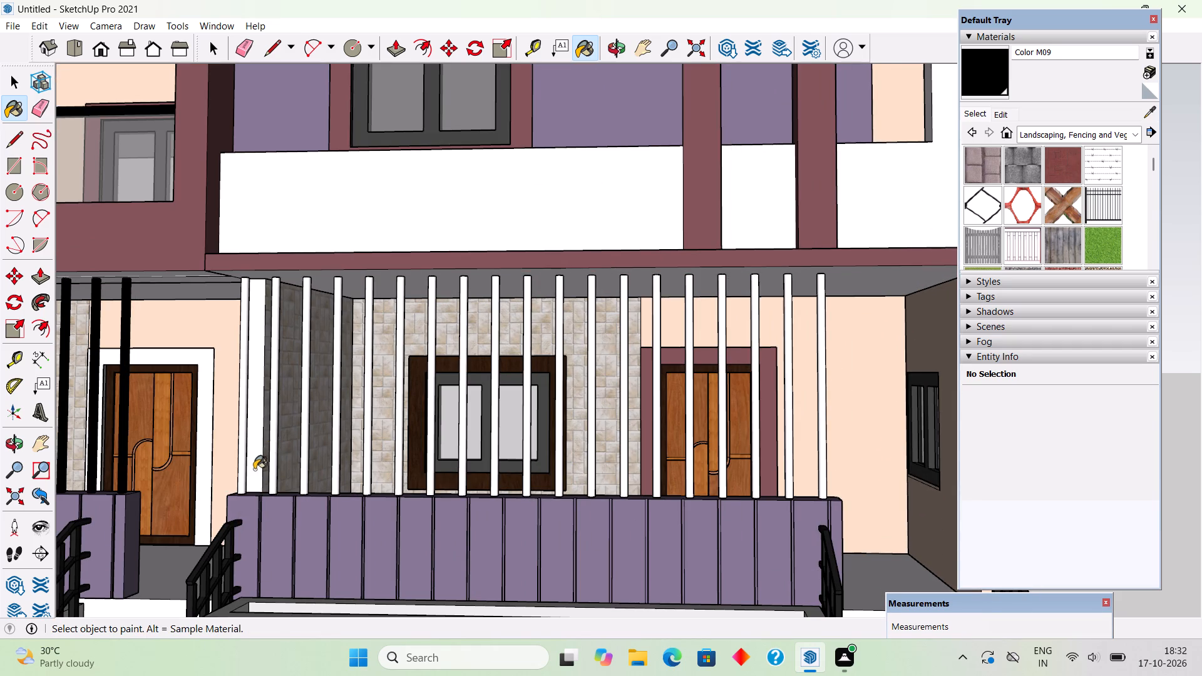
Paint the first eight poles above the other purple parapet black with Color M09, from the partition to the window.
scroll(254, 484, "up", 7)
left_click(230, 495)
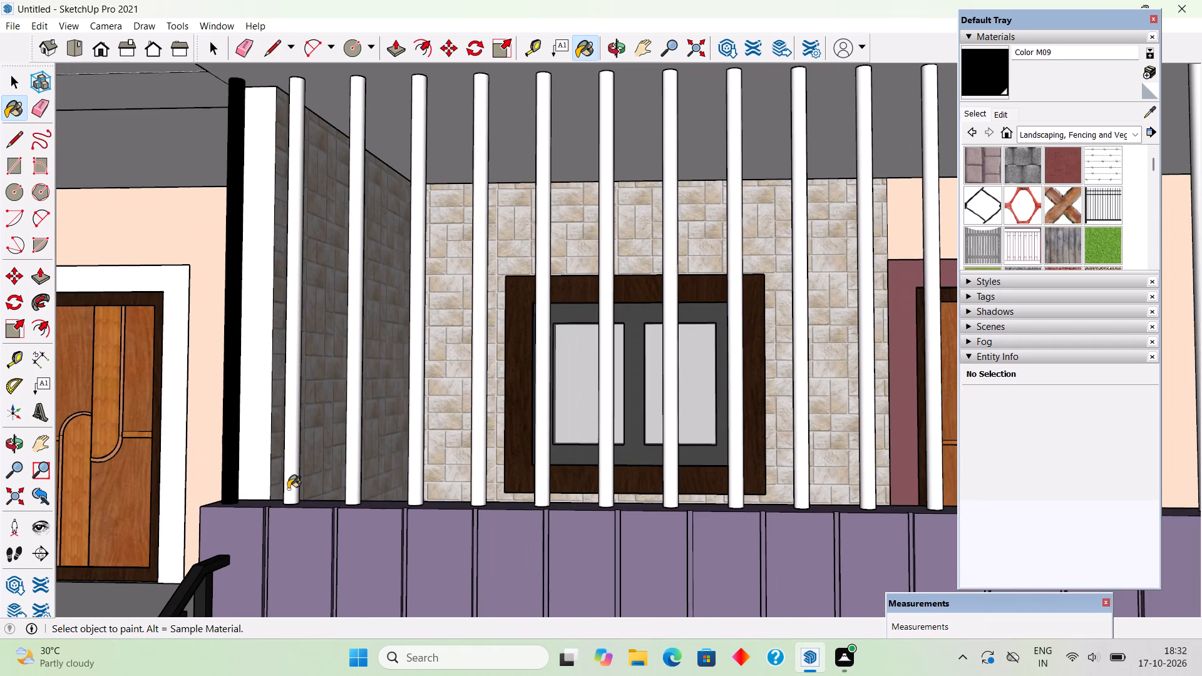
left_click(288, 489)
left_click(352, 483)
left_click(405, 476)
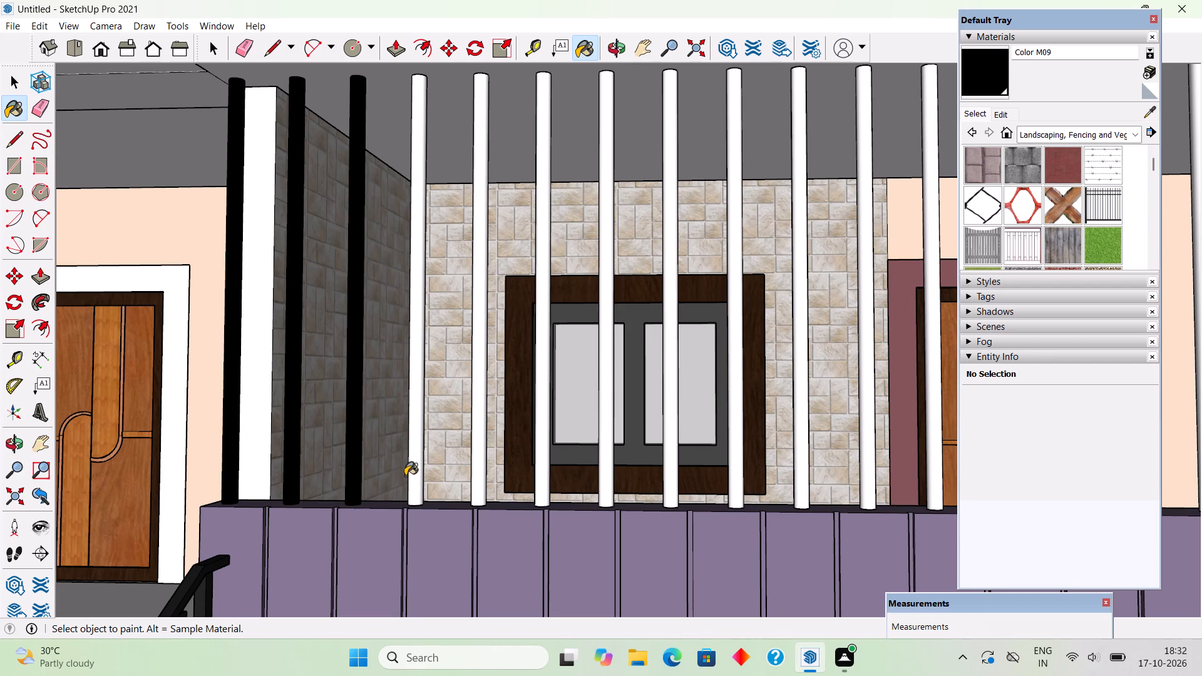
key("ctrl+z")
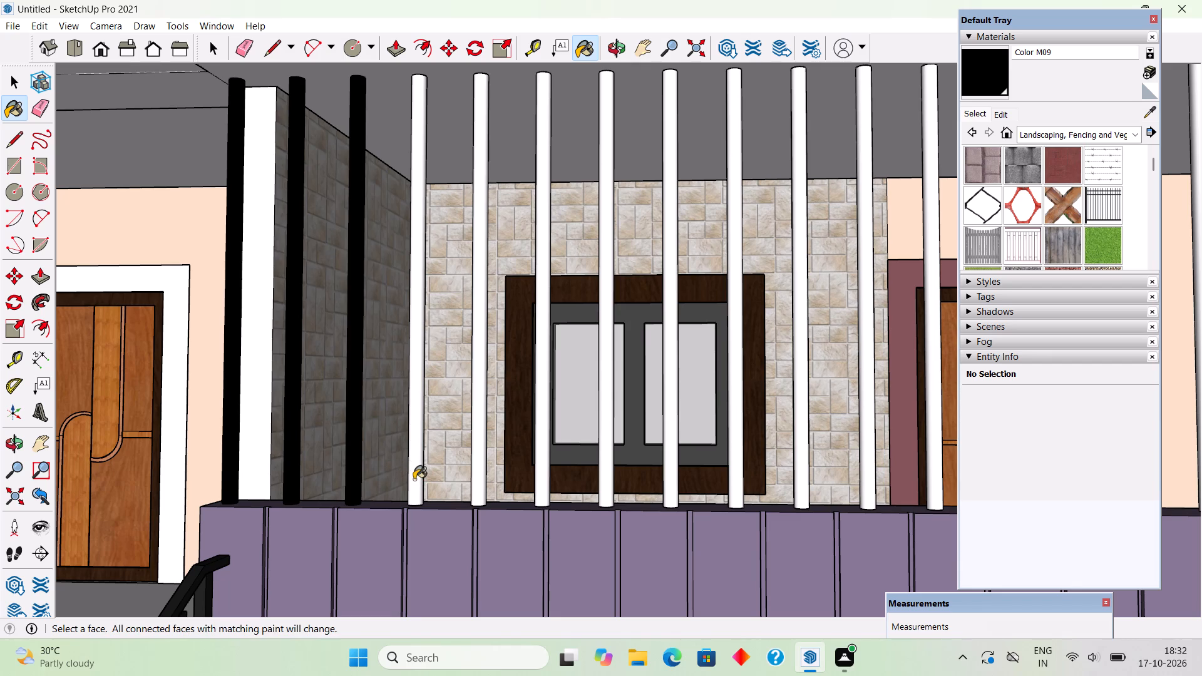
left_click(418, 479)
left_click(475, 486)
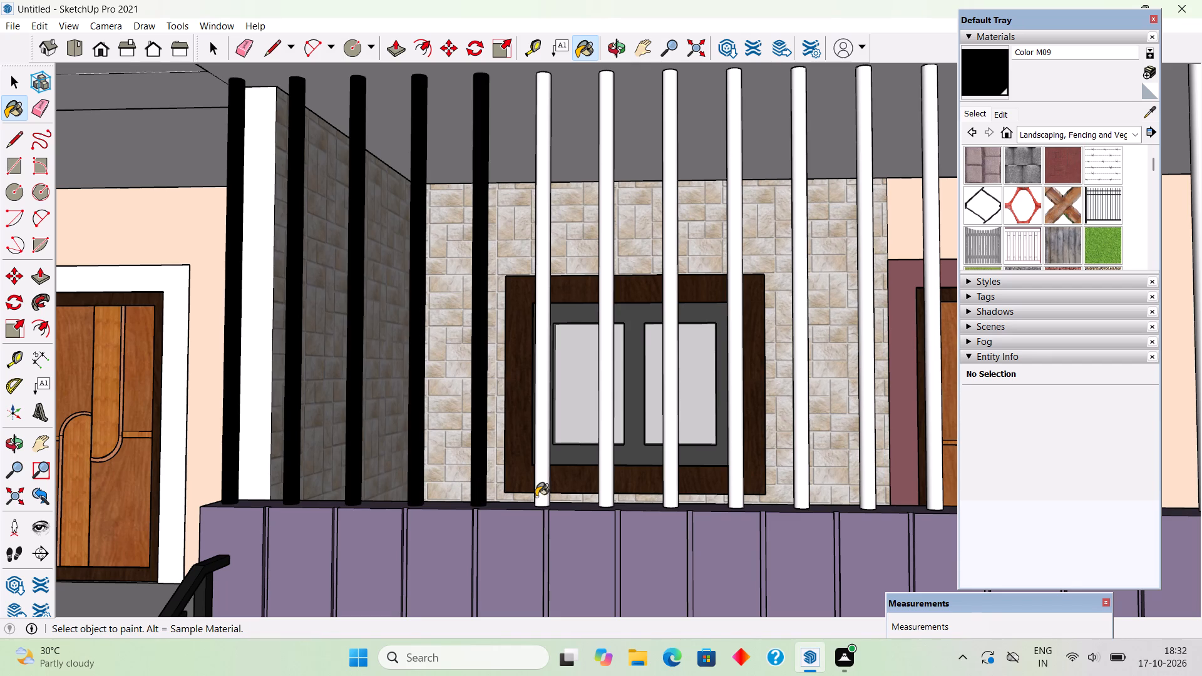
left_click(544, 496)
left_click(602, 494)
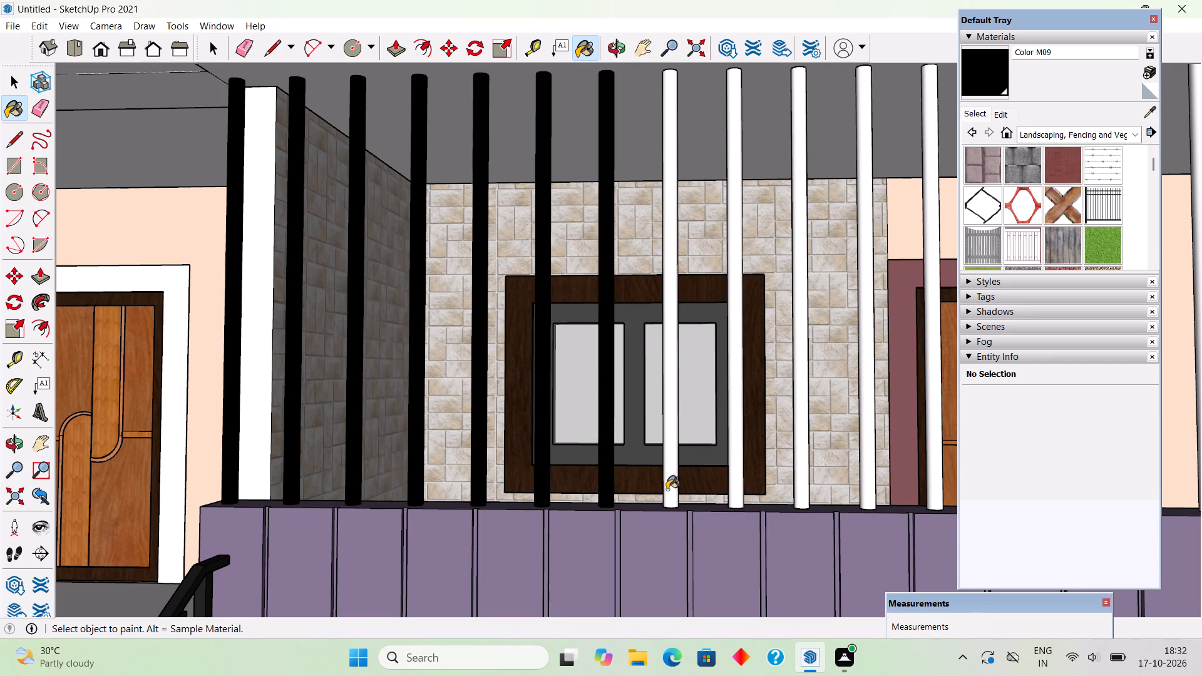
left_click(669, 490)
Paint the remaining eleven white poles above the end porch's purple parapet black with Color M09, from the window past the door.
scroll(403, 429, "down", 6)
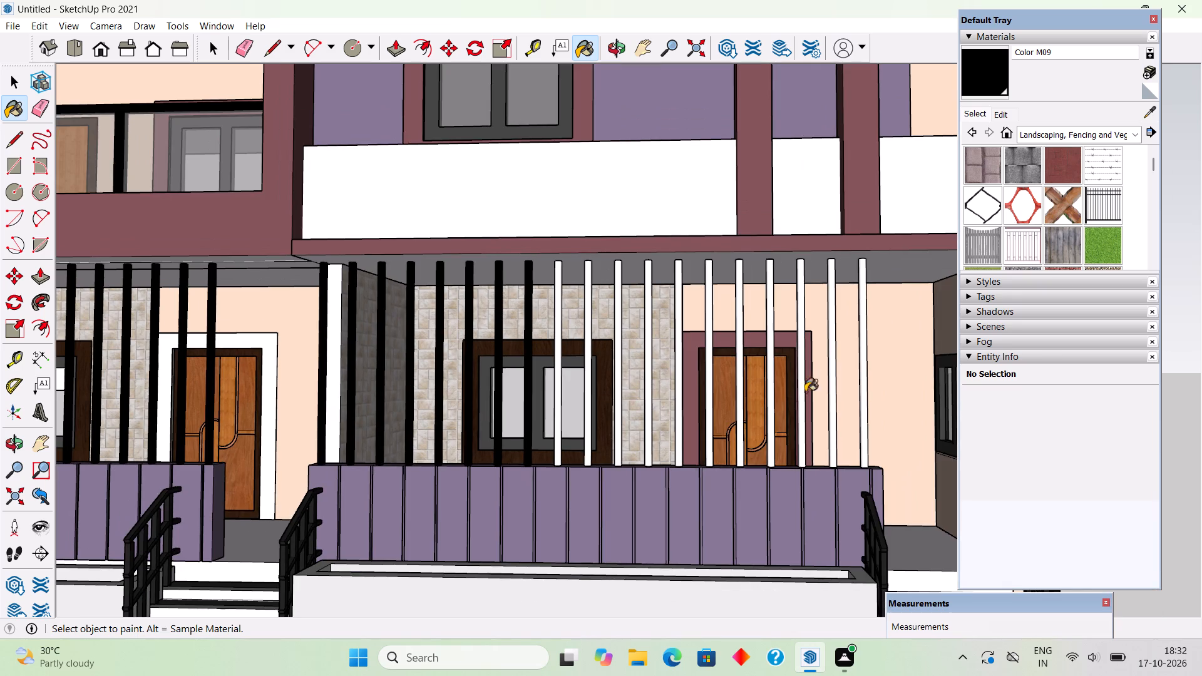
scroll(917, 294, "up", 4)
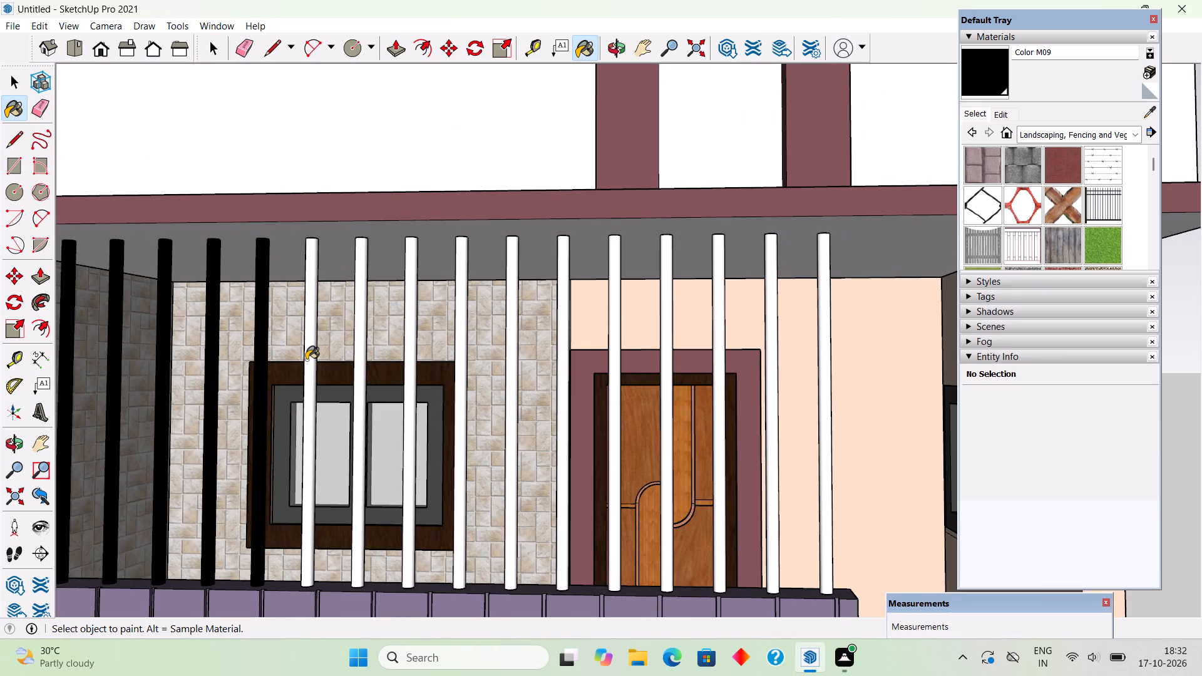
left_click(306, 360)
left_click(364, 363)
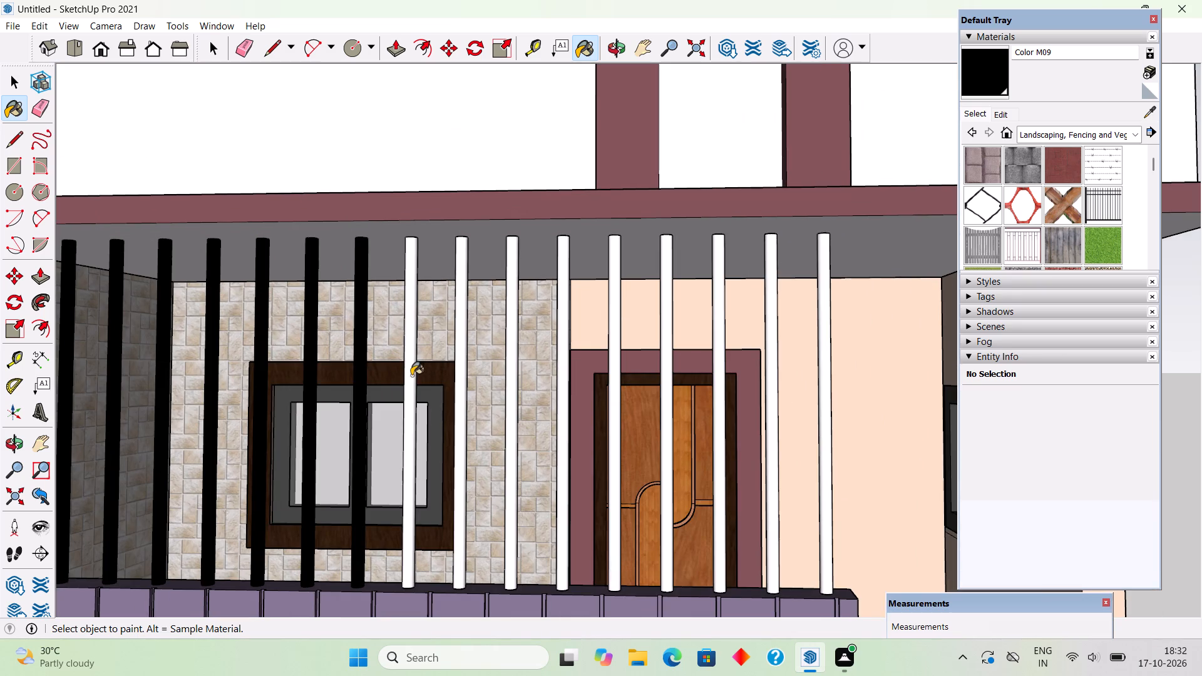
left_click(411, 376)
left_click(462, 402)
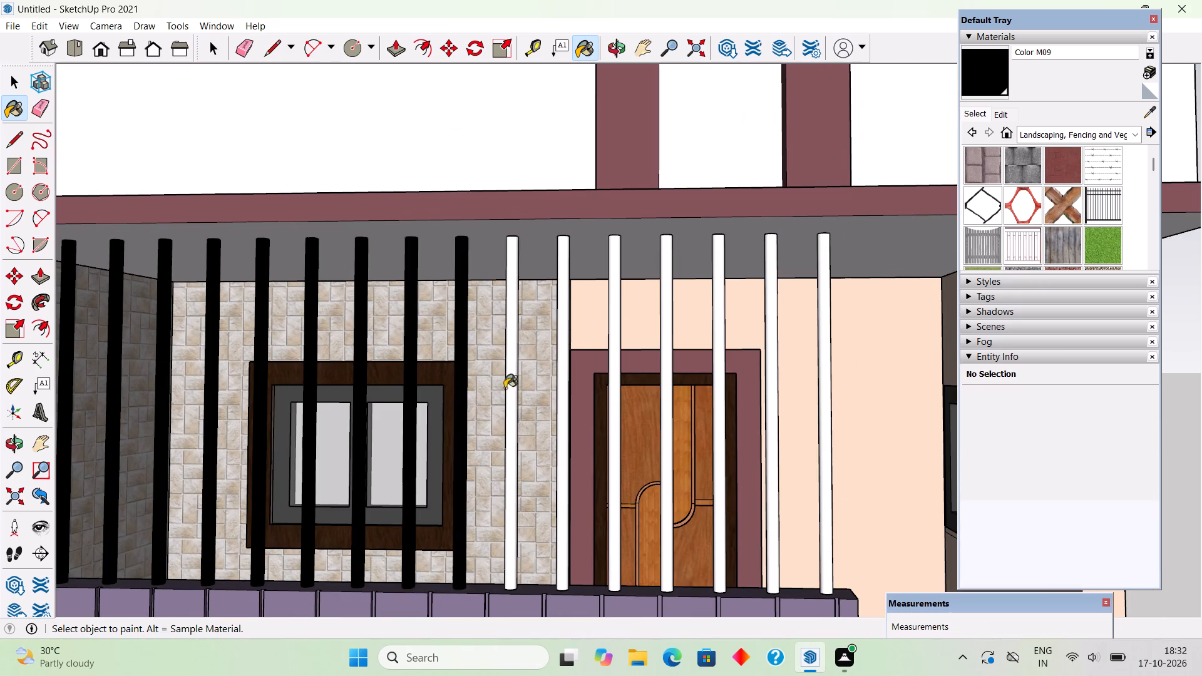
left_click(514, 388)
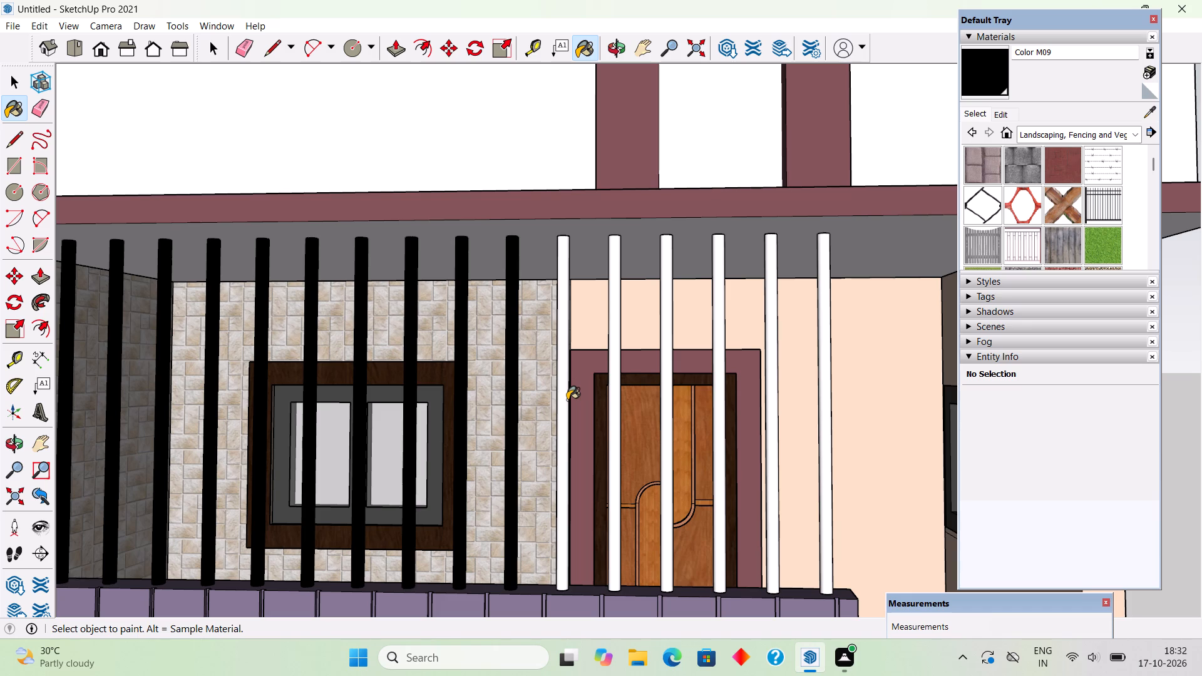
left_click(567, 400)
left_click(615, 404)
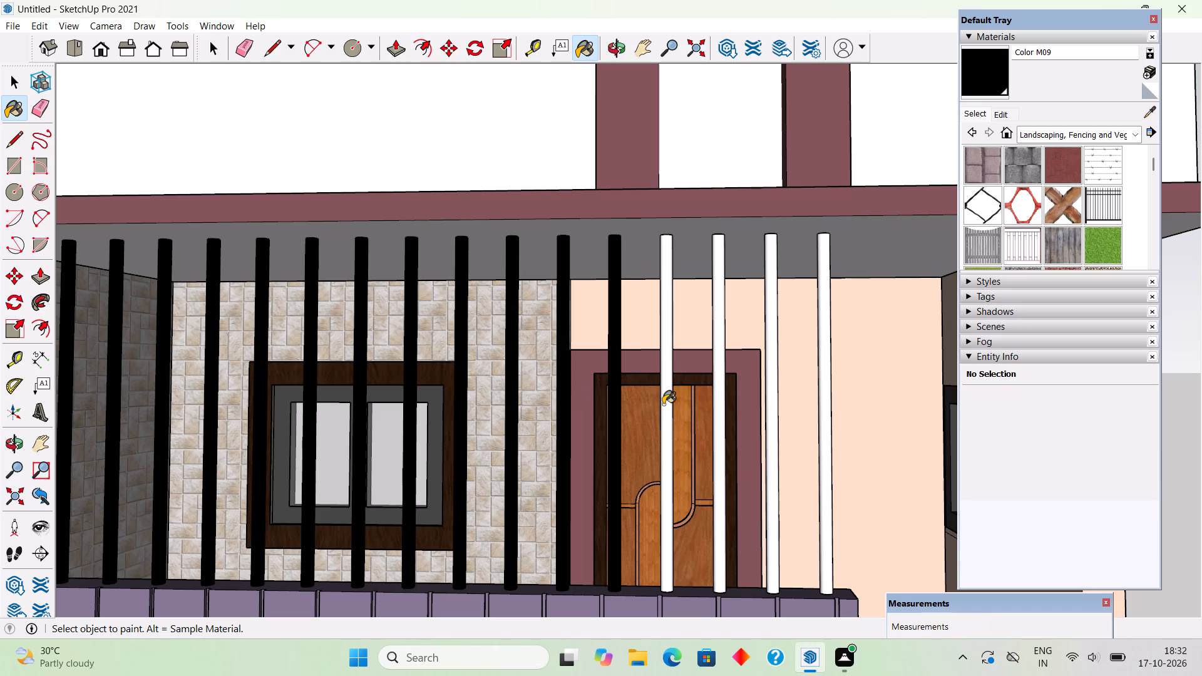
left_click(663, 404)
left_click(717, 405)
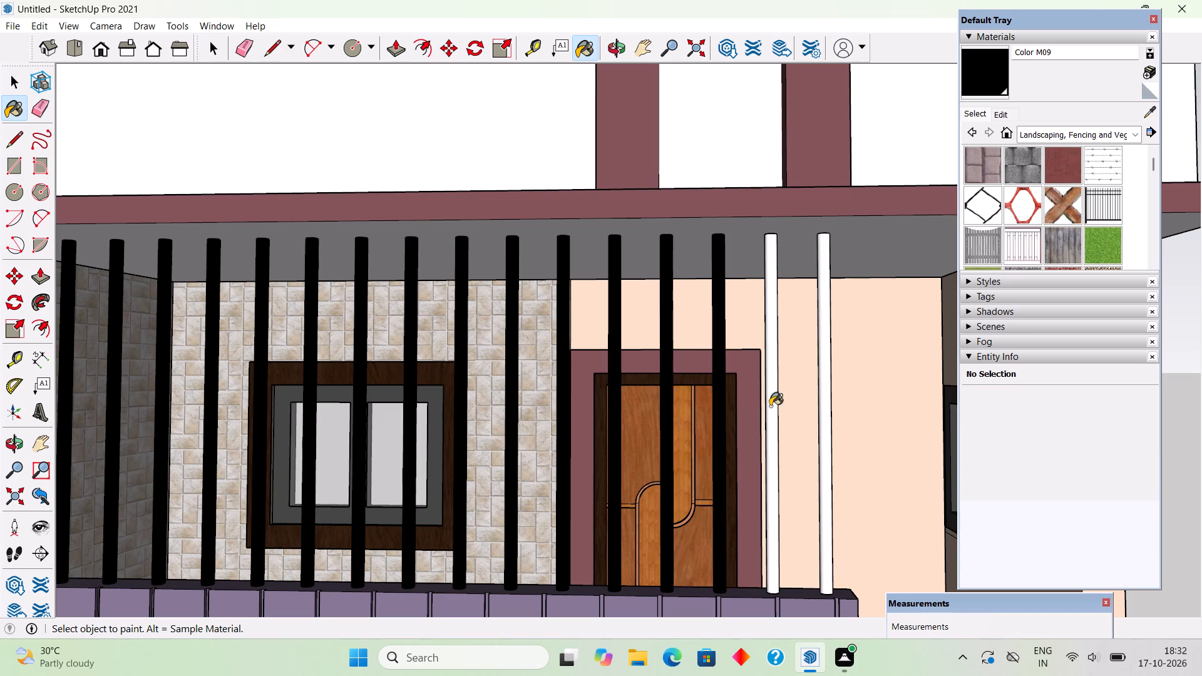
left_click(770, 406)
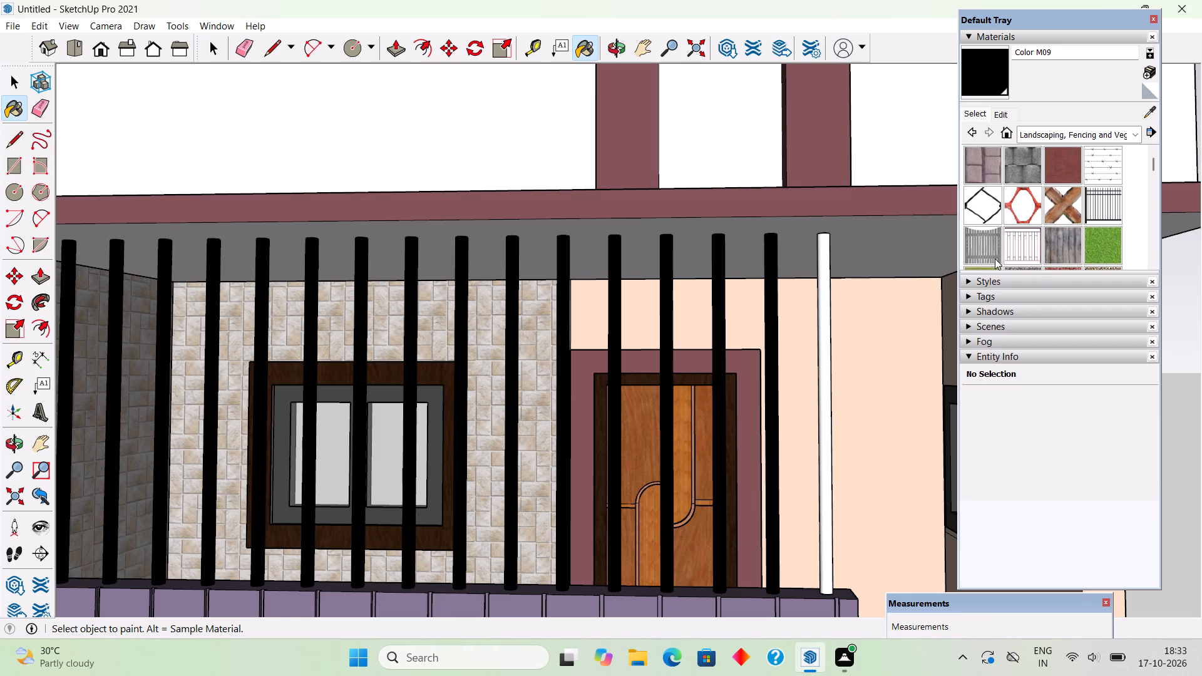
left_click(828, 419)
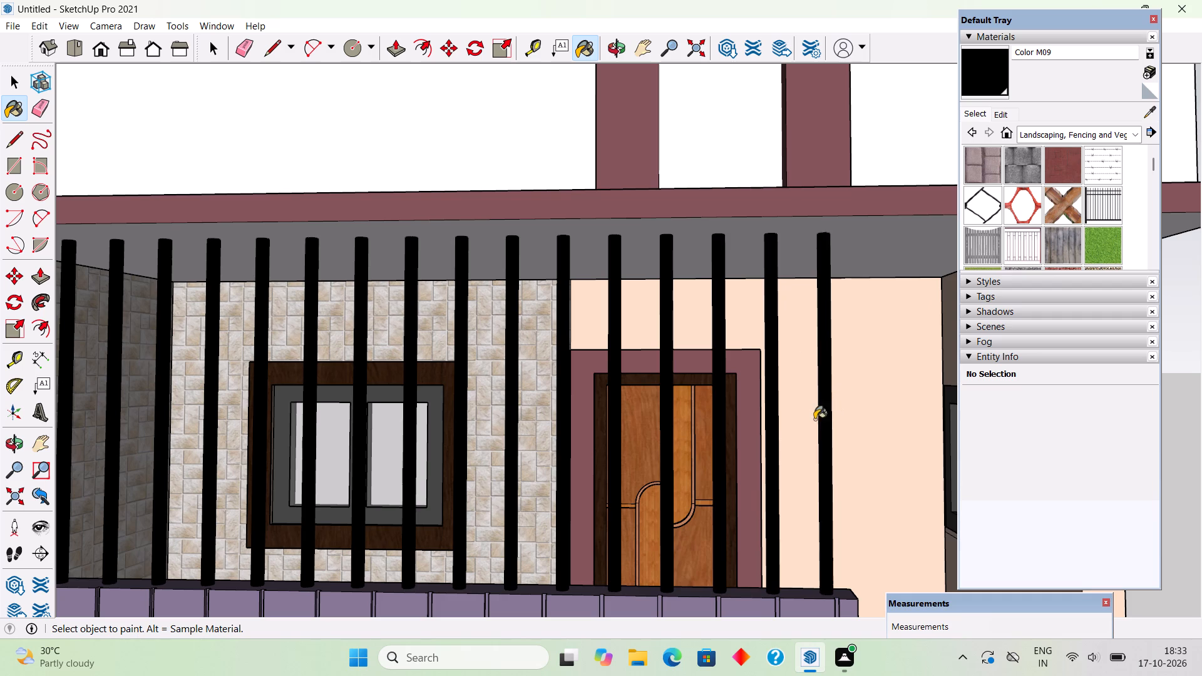
key("space")
Paint both purple paneled porch parapets with the Concrete Stamped Ashlar material.
scroll(743, 417, "down", 9)
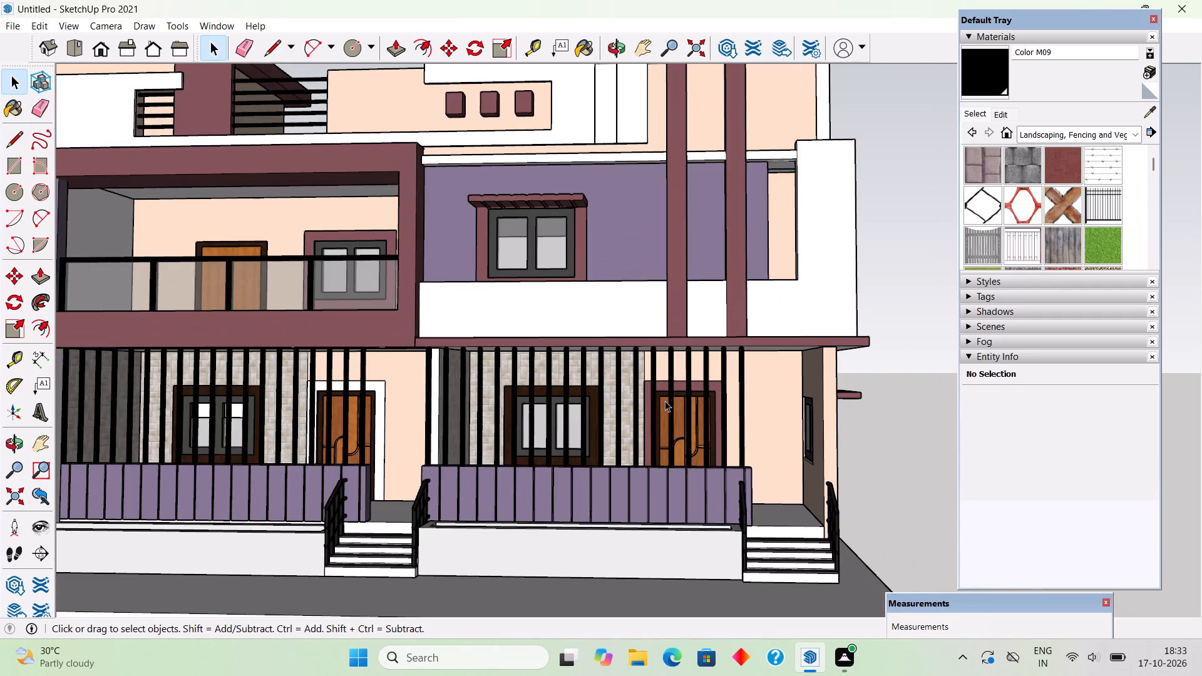
middle_click_drag(665, 428, 663, 458)
scroll(663, 458, "down", 4)
middle_click_drag(622, 376, 619, 449)
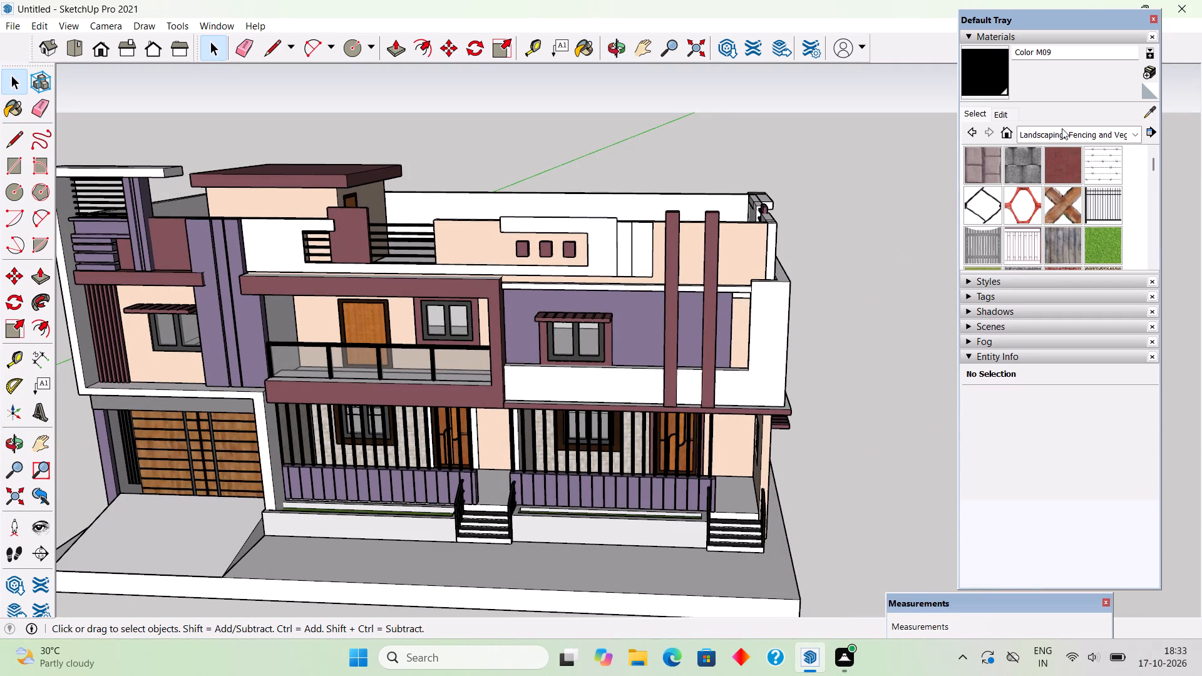
left_click(1065, 165)
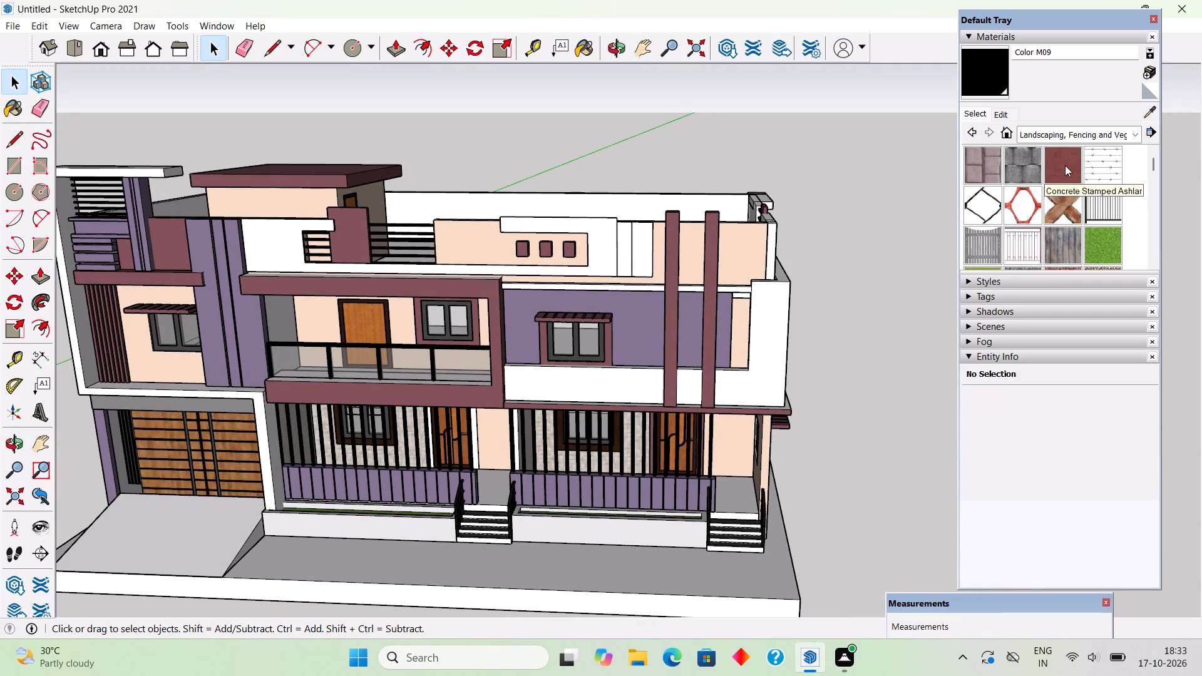
scroll(582, 518, "up", 3)
left_click(581, 490)
left_click(394, 488)
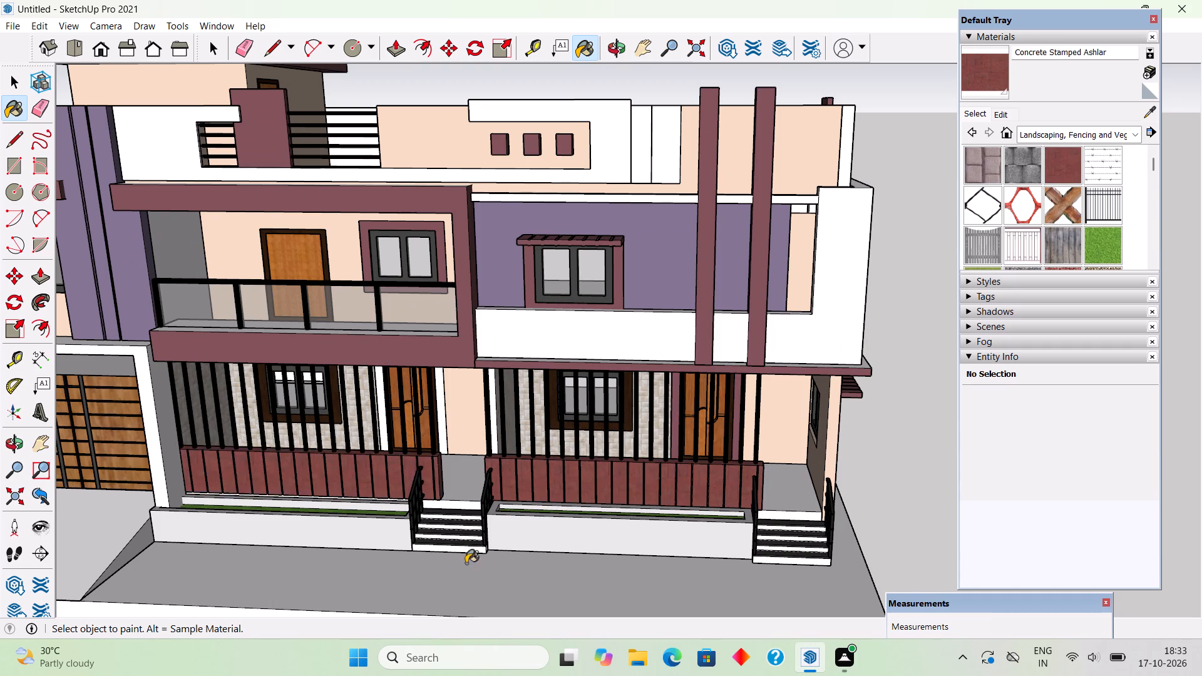
middle_click_drag(480, 539, 518, 380)
scroll(518, 380, "down", 4)
middle_click_drag(518, 409, 518, 484)
key("space")
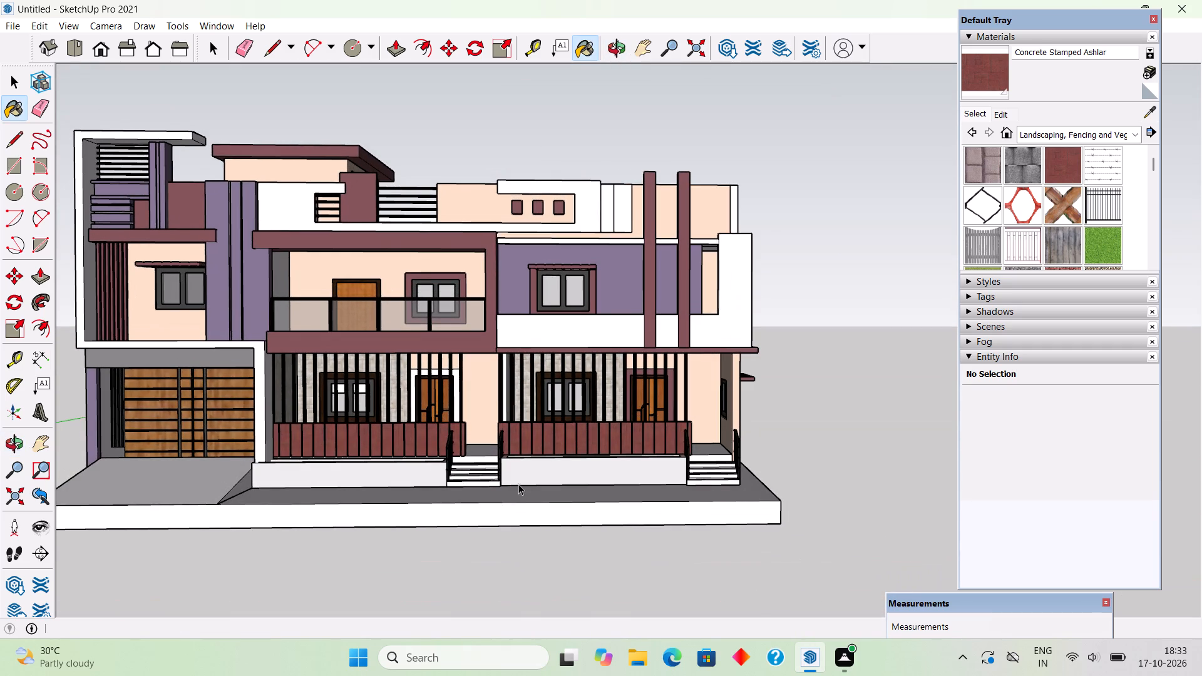
Paint the frames of both ground-floor porch doors with Concrete Stamped Ashlar, beginning with the white garage-side frame.
middle_click_drag(385, 449, 299, 453)
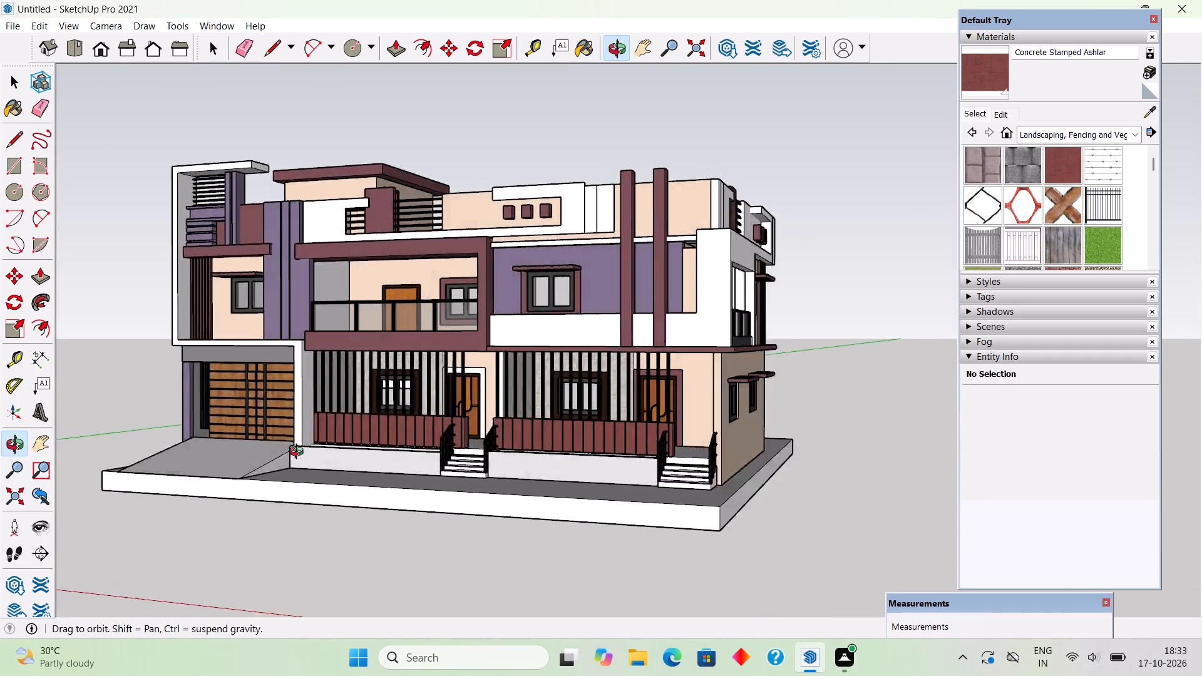
middle_click_drag(299, 453, 387, 507)
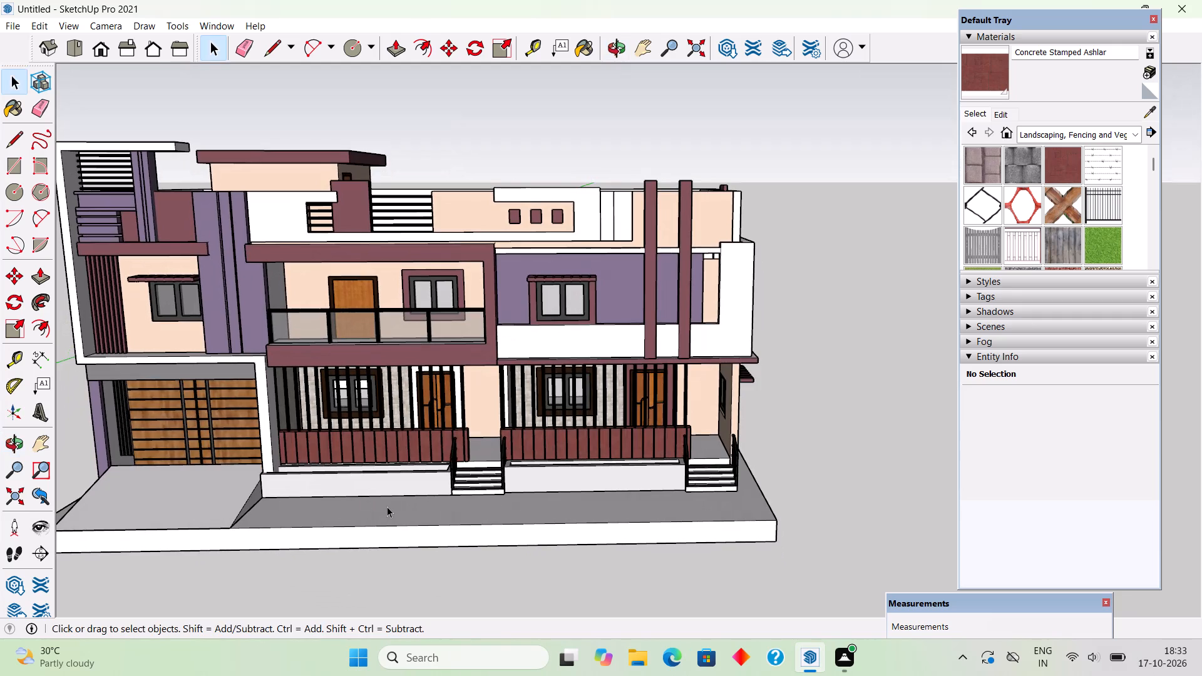
scroll(383, 319, "down", 3)
scroll(388, 384, "up", 3)
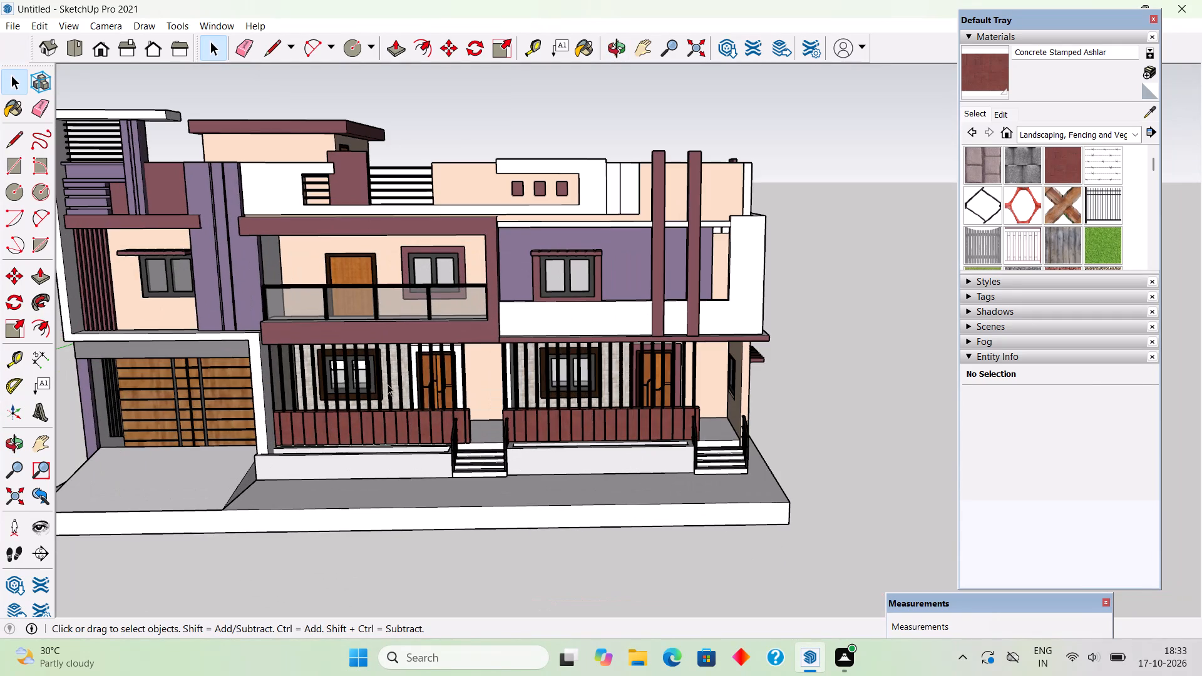
middle_click(421, 384)
scroll(477, 387, "up", 11)
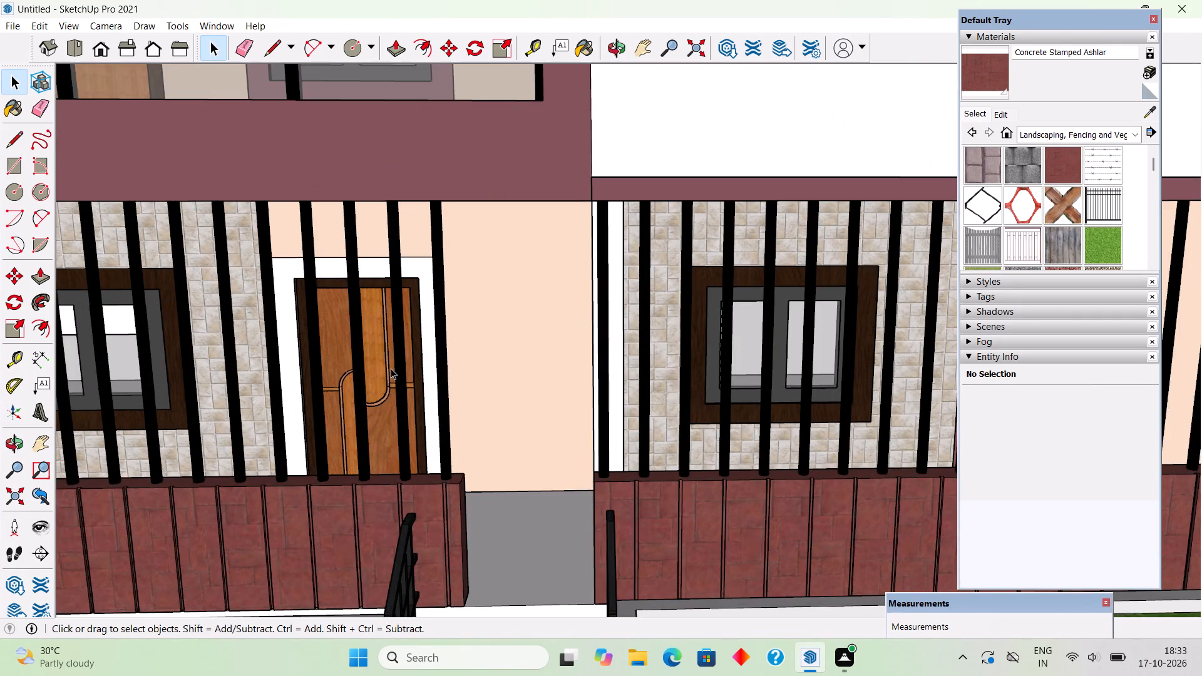
scroll(391, 368, "down", 4)
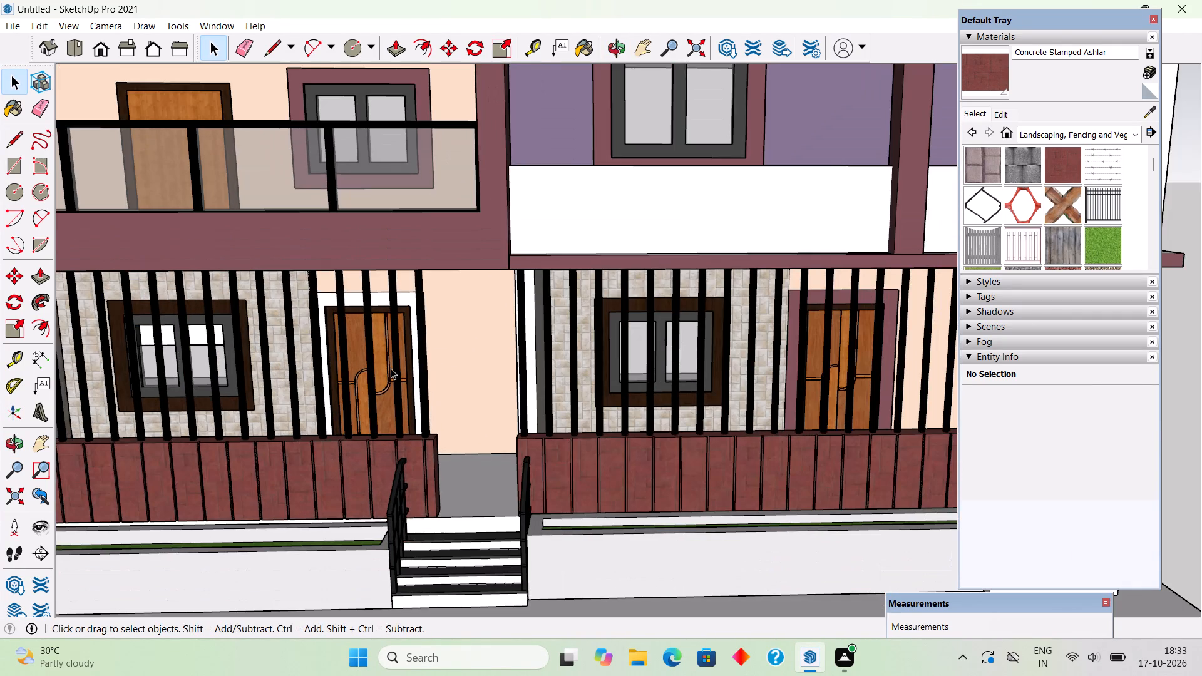
left_click(1068, 151)
scroll(501, 366, "up", 4)
scroll(341, 285, "up", 4)
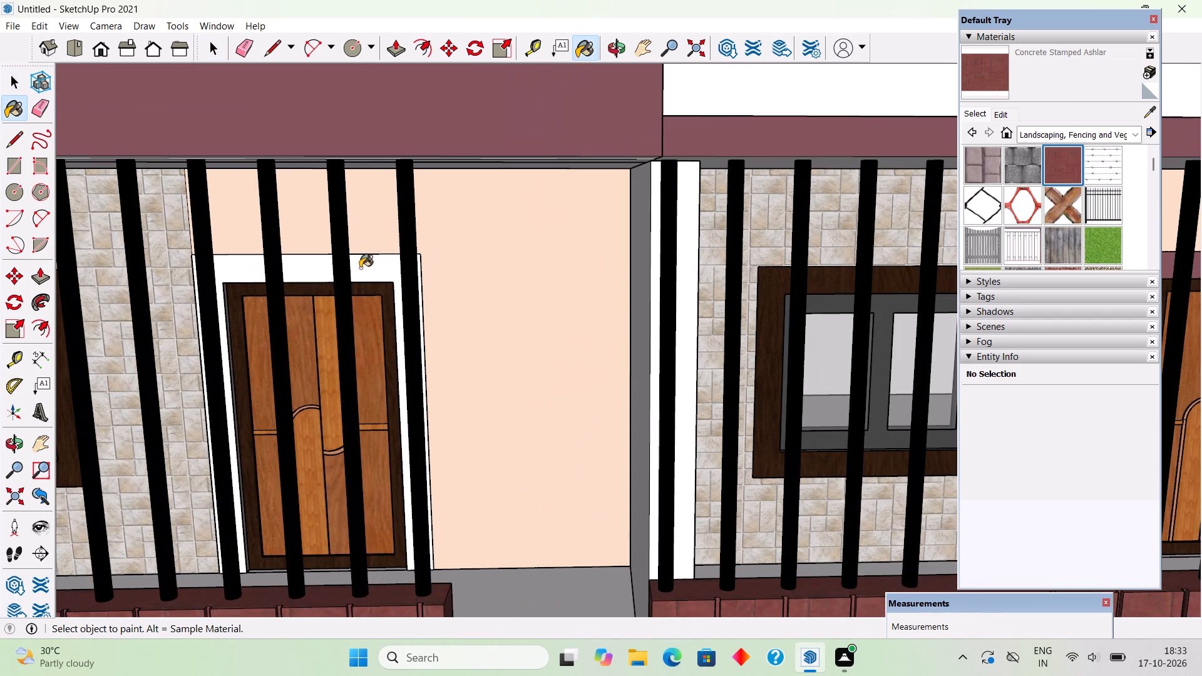
left_click(368, 267)
scroll(368, 267, "down", 4)
scroll(773, 301, "down", 3)
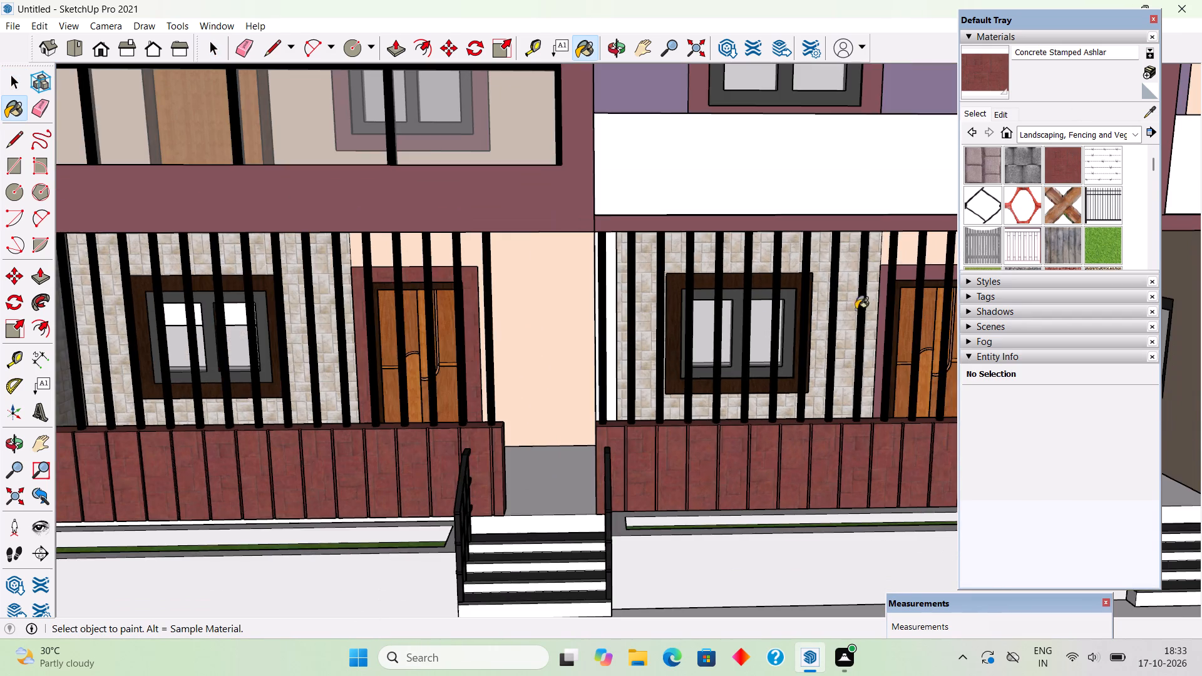
scroll(885, 304, "up", 2)
left_click(885, 304)
scroll(811, 348, "down", 8)
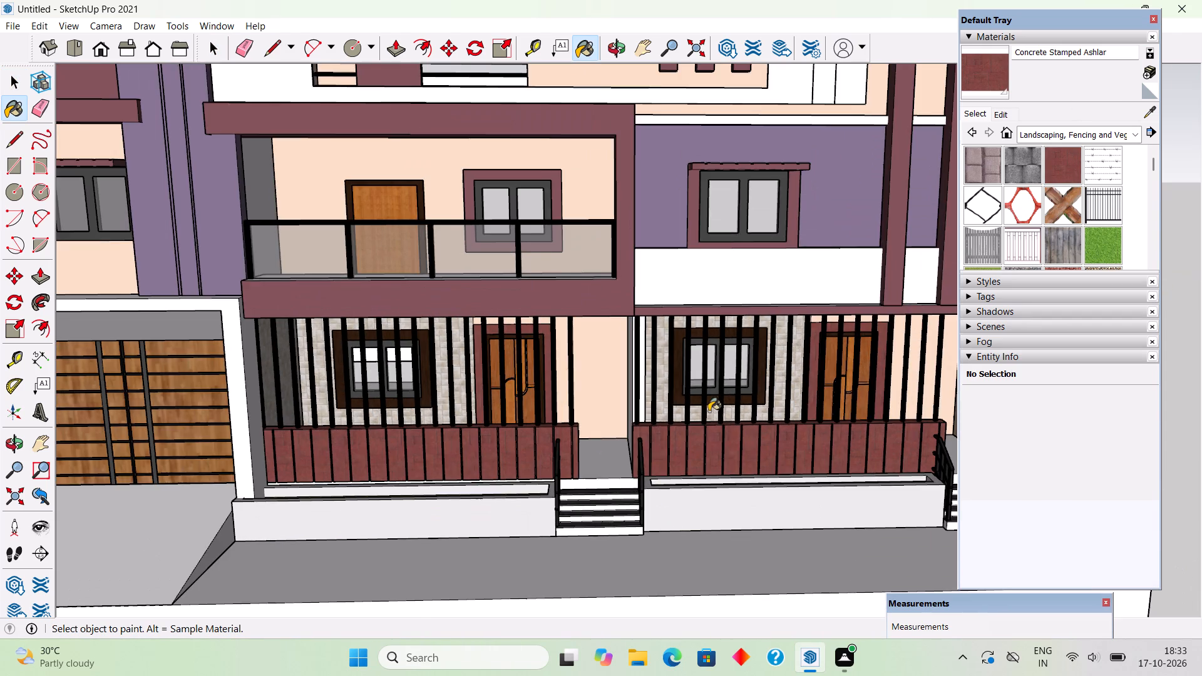
key("space")
Paint the frame of the end porch's door, farthest from the garage, with Pavers Herringbone Brick.
middle_click_drag(647, 391, 376, 320)
scroll(376, 320, "down", 3)
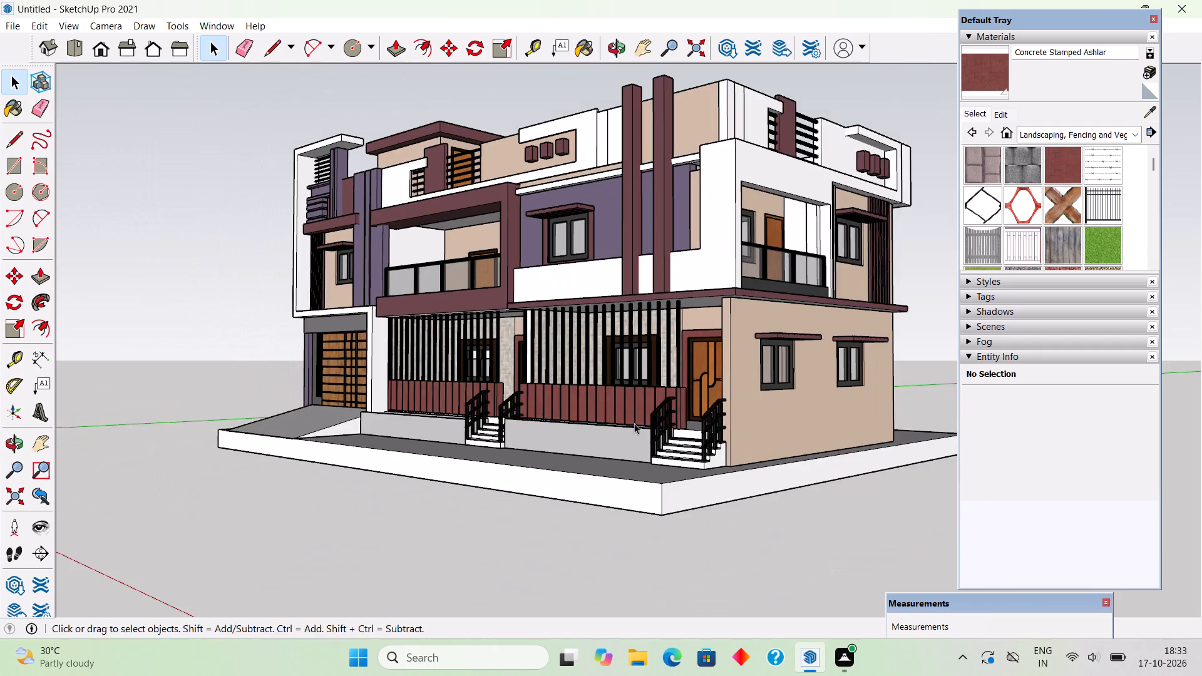
middle_click_drag(734, 423, 804, 441)
scroll(721, 391, "up", 2)
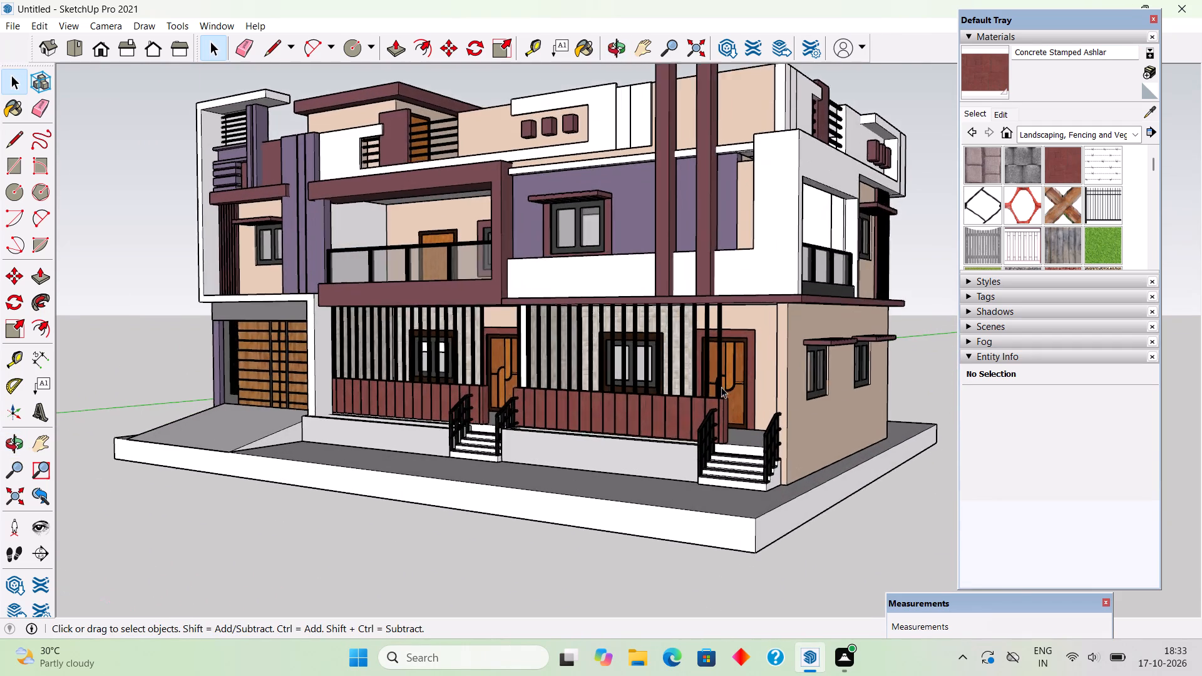
scroll(721, 387, "up", 3)
scroll(731, 379, "down", 4)
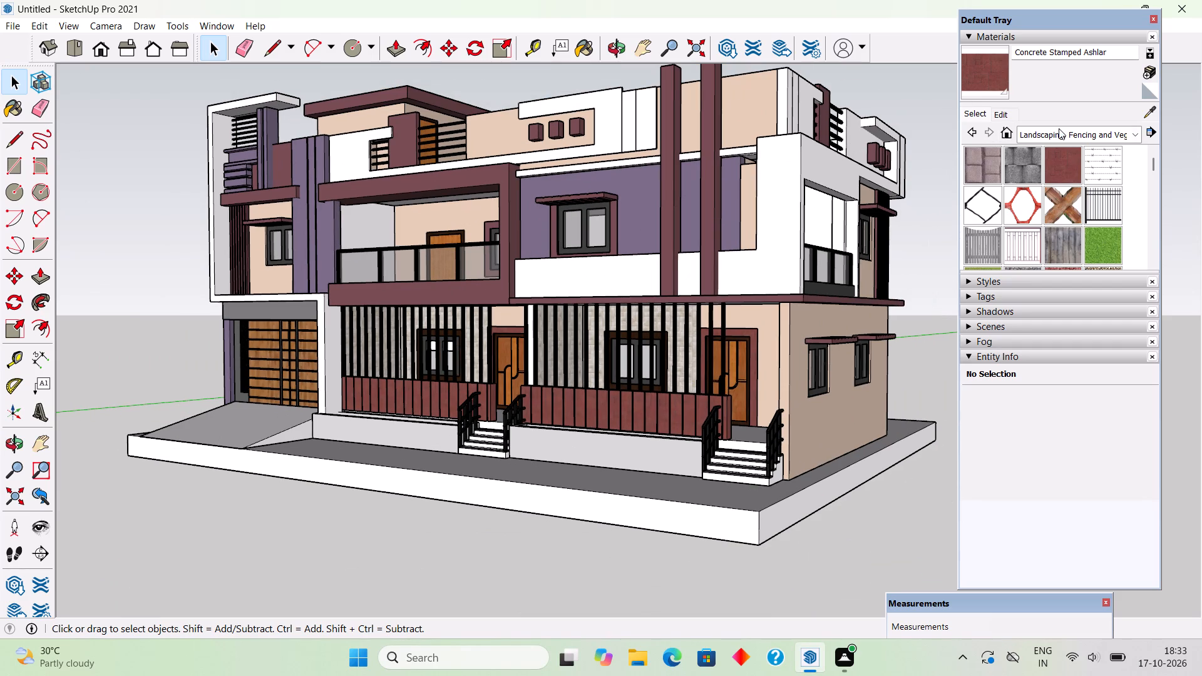
scroll(1059, 175, "down", 2)
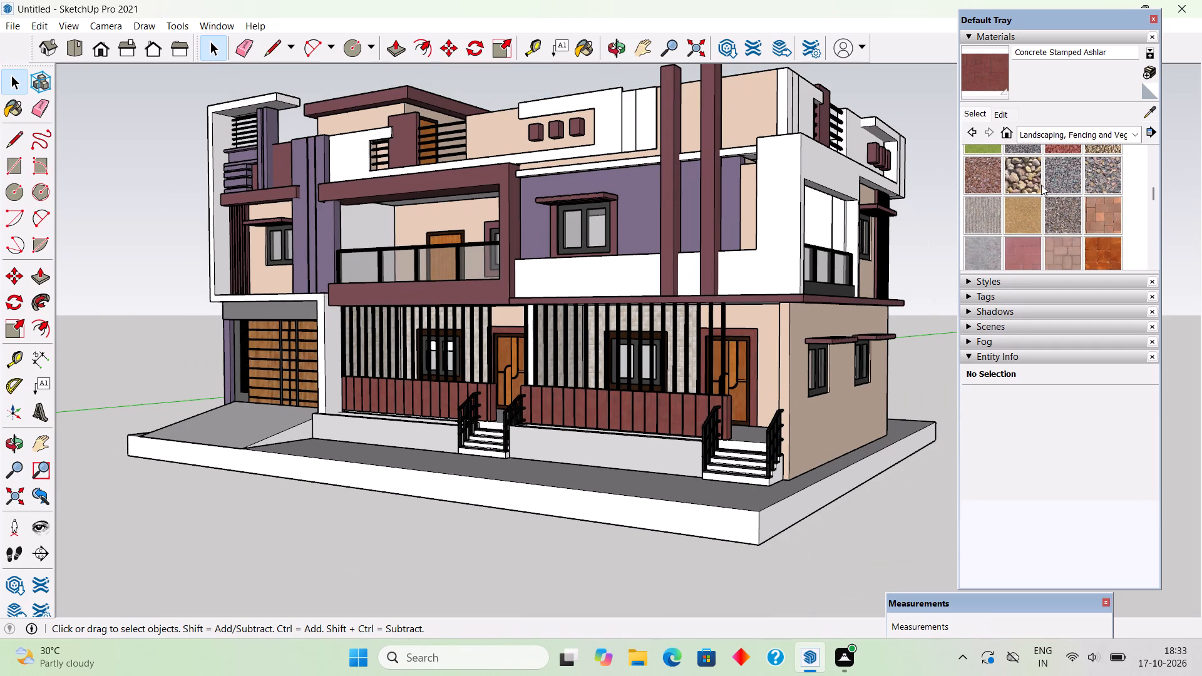
scroll(1030, 201, "down", 1)
left_click(1009, 174)
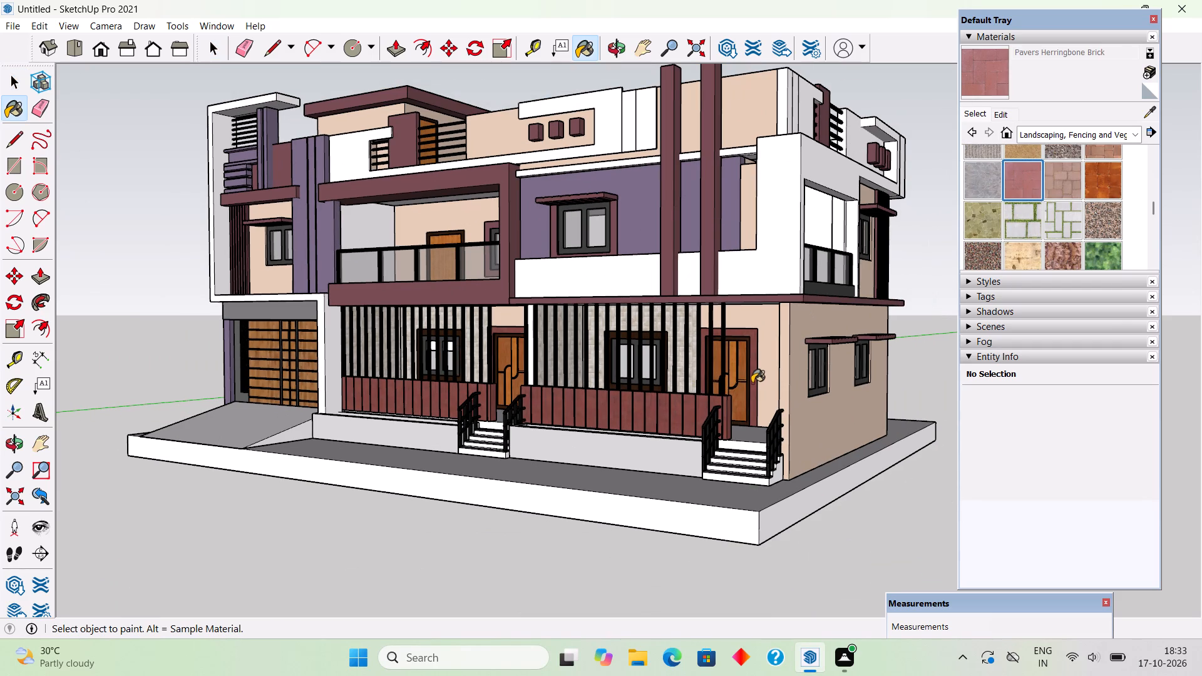
scroll(752, 384, "up", 5)
left_click(752, 367)
middle_click_drag(757, 409, 803, 415)
scroll(1069, 167, "down", 3)
scroll(1069, 167, "up", 1)
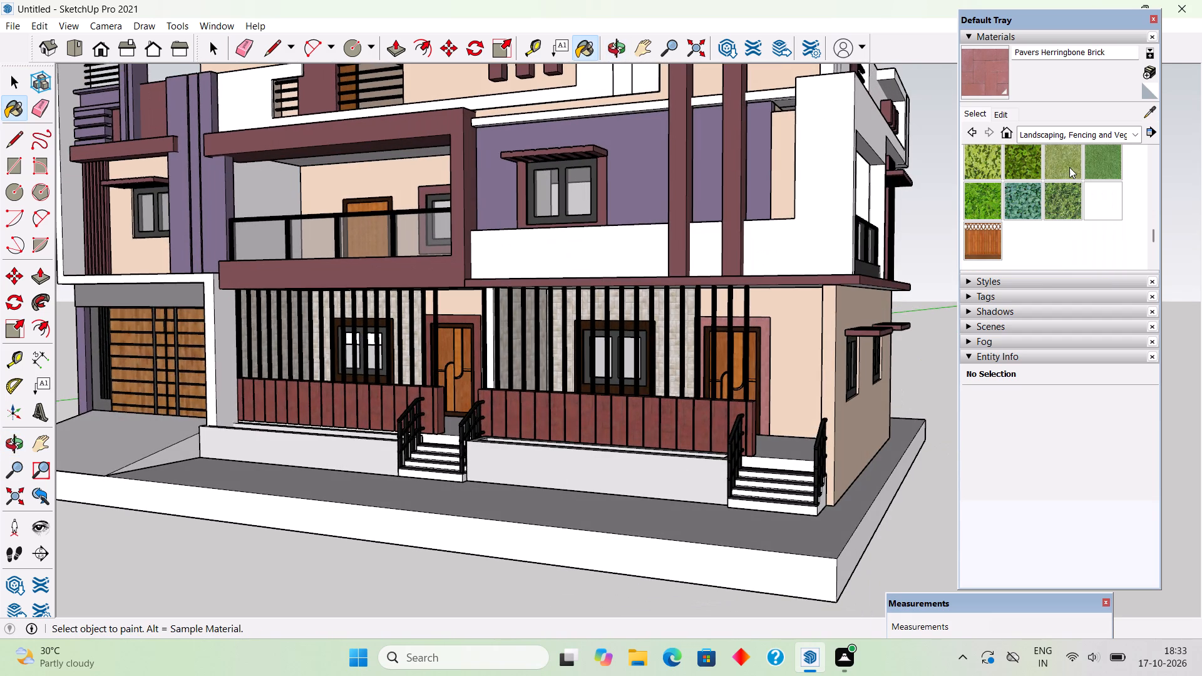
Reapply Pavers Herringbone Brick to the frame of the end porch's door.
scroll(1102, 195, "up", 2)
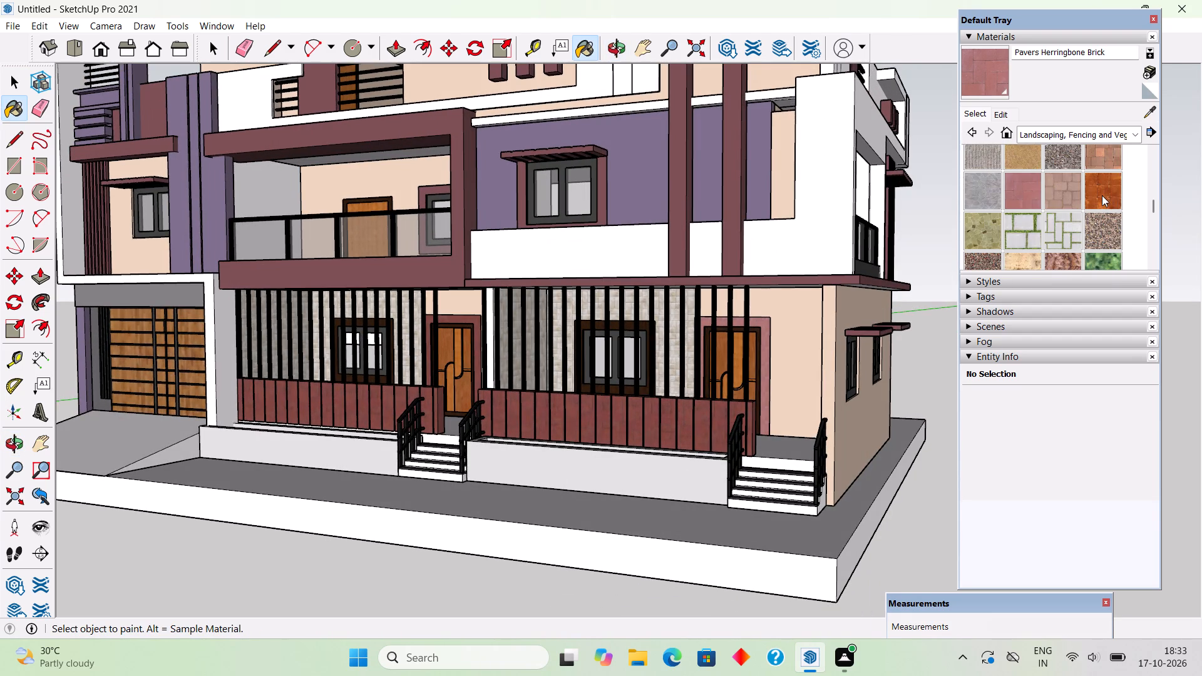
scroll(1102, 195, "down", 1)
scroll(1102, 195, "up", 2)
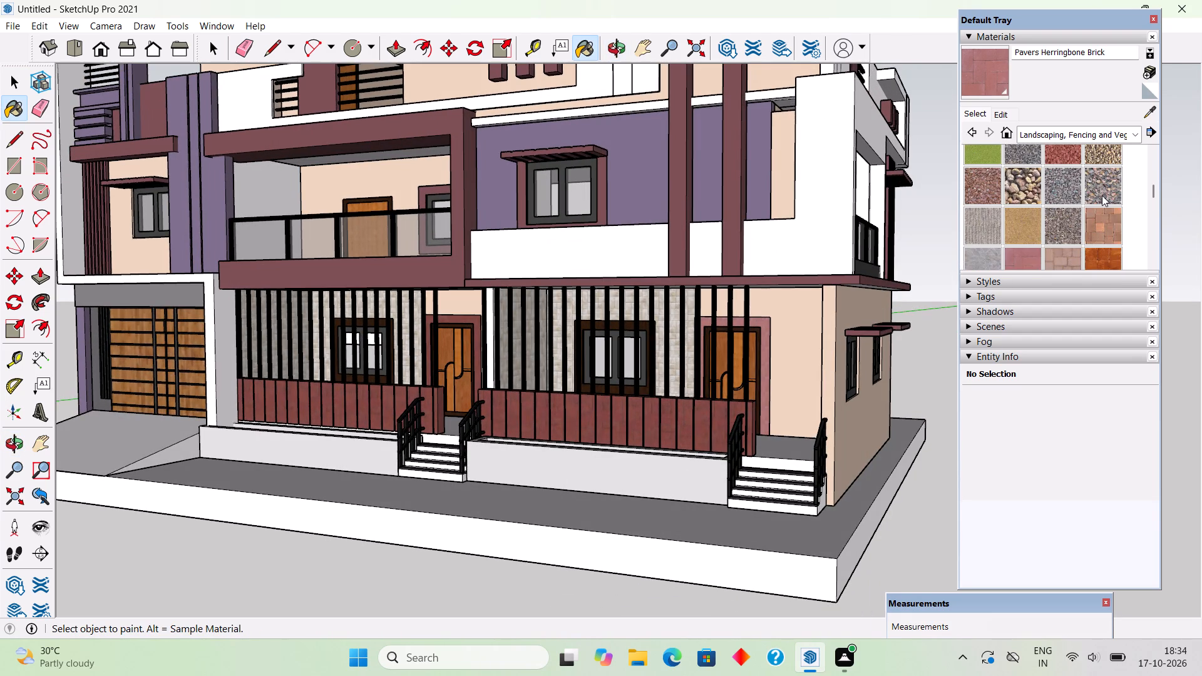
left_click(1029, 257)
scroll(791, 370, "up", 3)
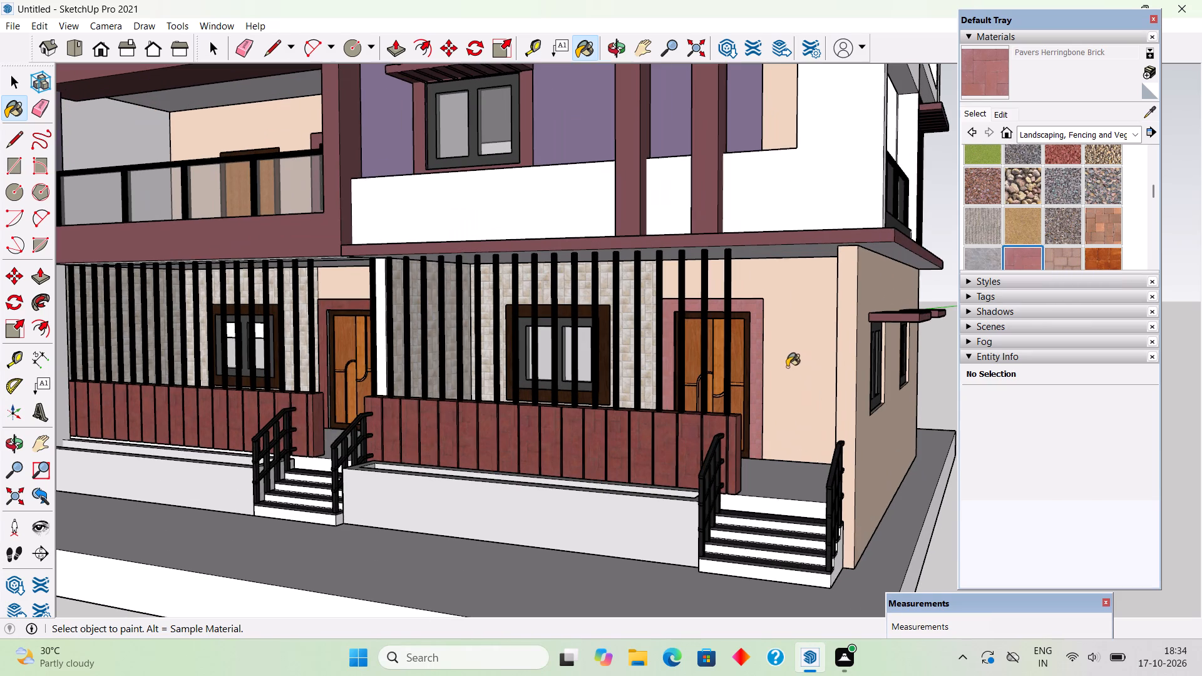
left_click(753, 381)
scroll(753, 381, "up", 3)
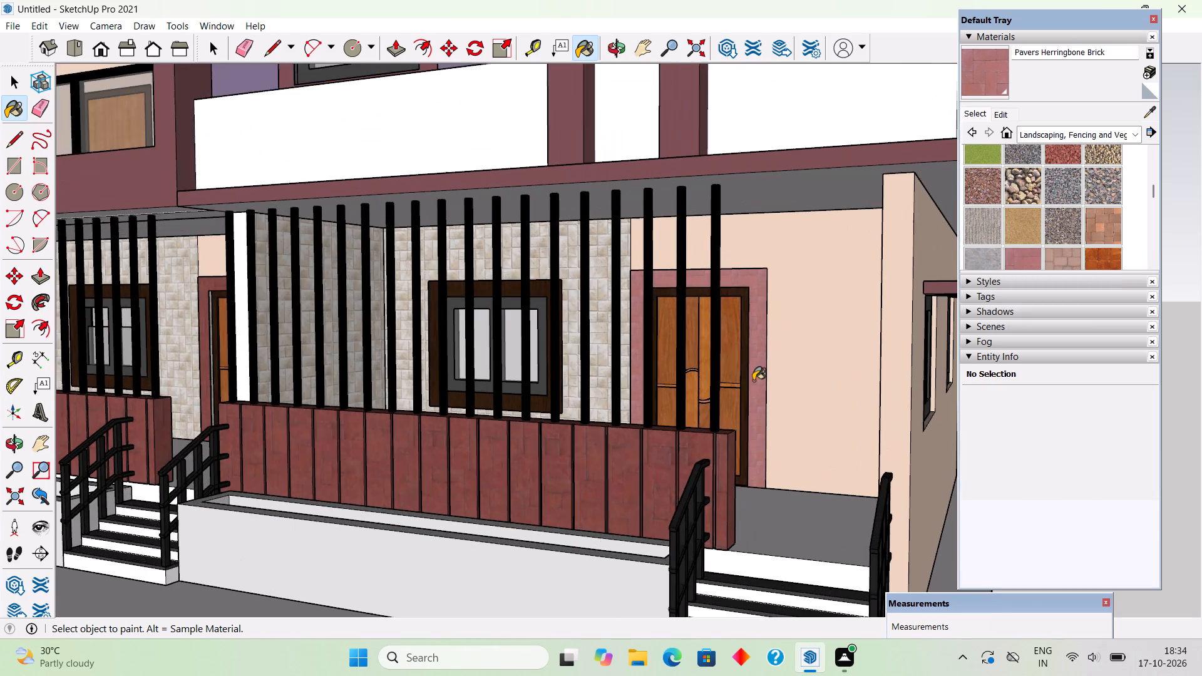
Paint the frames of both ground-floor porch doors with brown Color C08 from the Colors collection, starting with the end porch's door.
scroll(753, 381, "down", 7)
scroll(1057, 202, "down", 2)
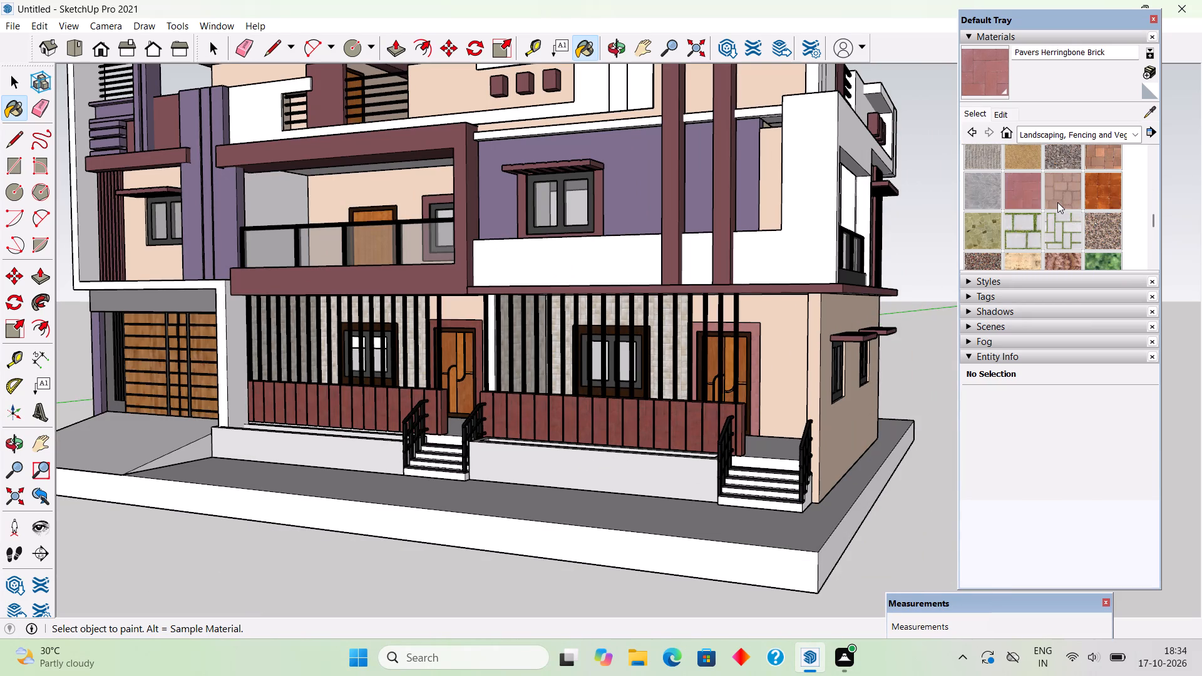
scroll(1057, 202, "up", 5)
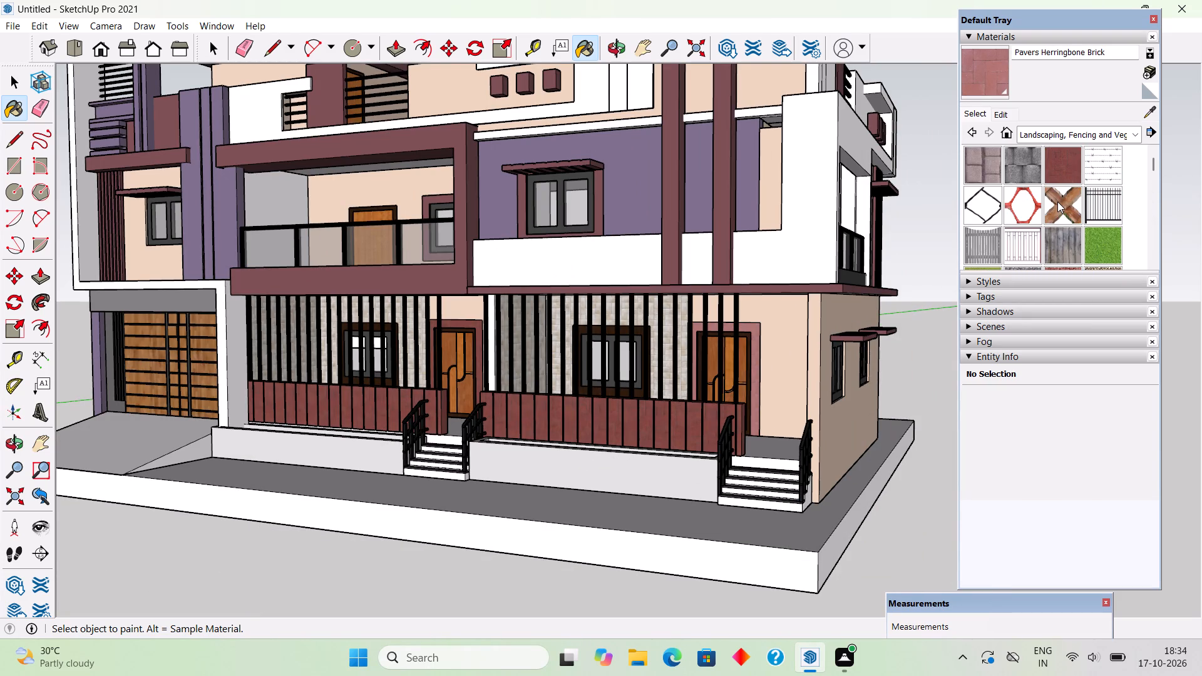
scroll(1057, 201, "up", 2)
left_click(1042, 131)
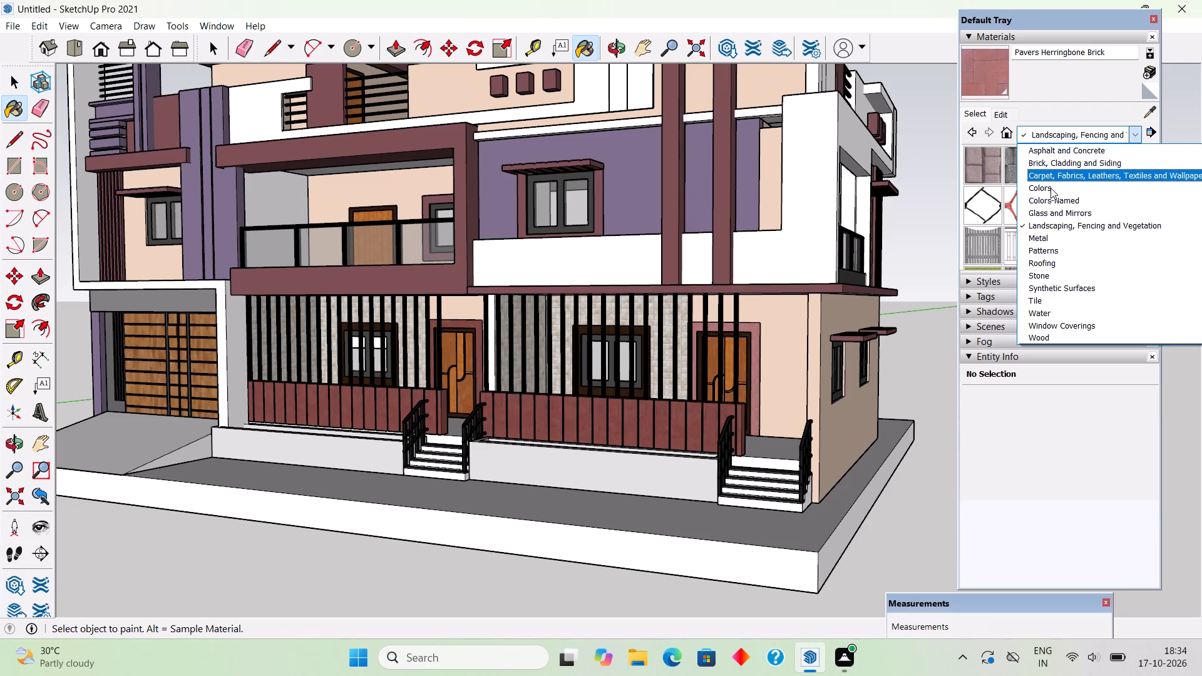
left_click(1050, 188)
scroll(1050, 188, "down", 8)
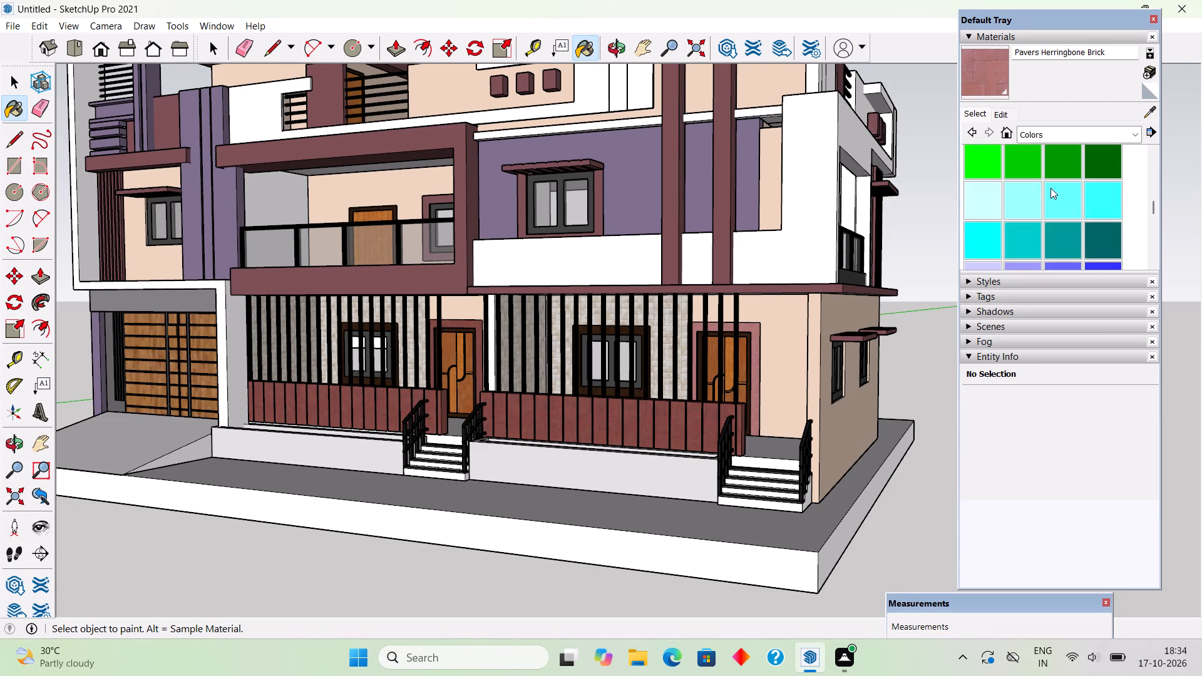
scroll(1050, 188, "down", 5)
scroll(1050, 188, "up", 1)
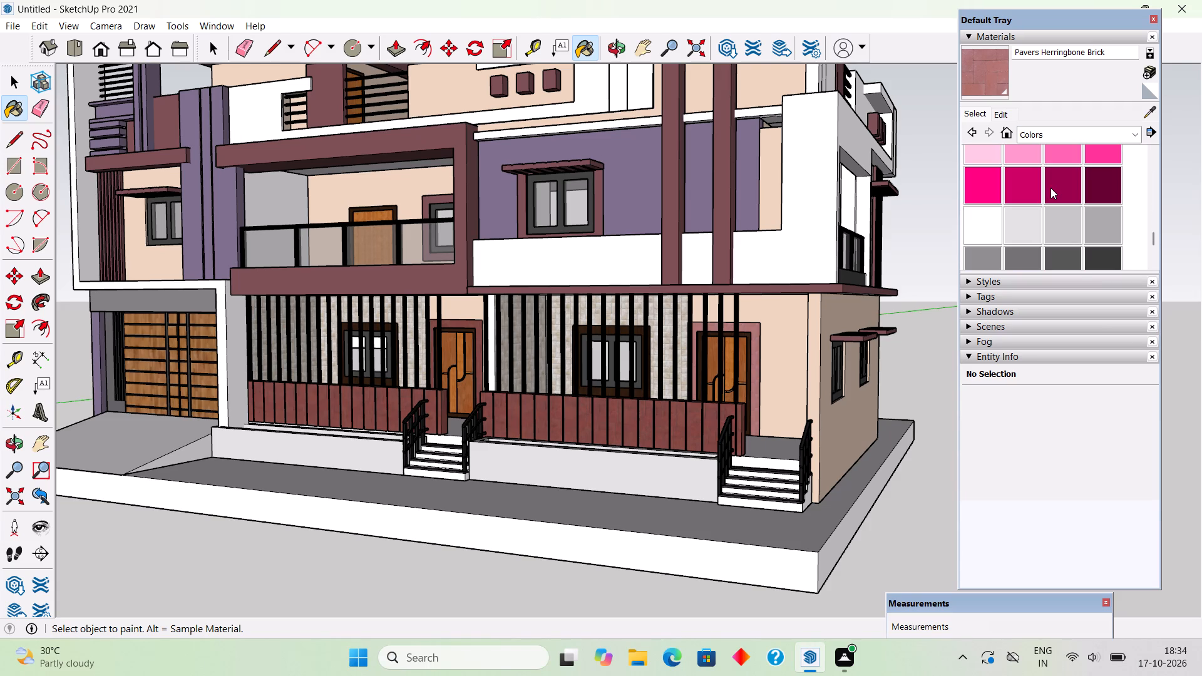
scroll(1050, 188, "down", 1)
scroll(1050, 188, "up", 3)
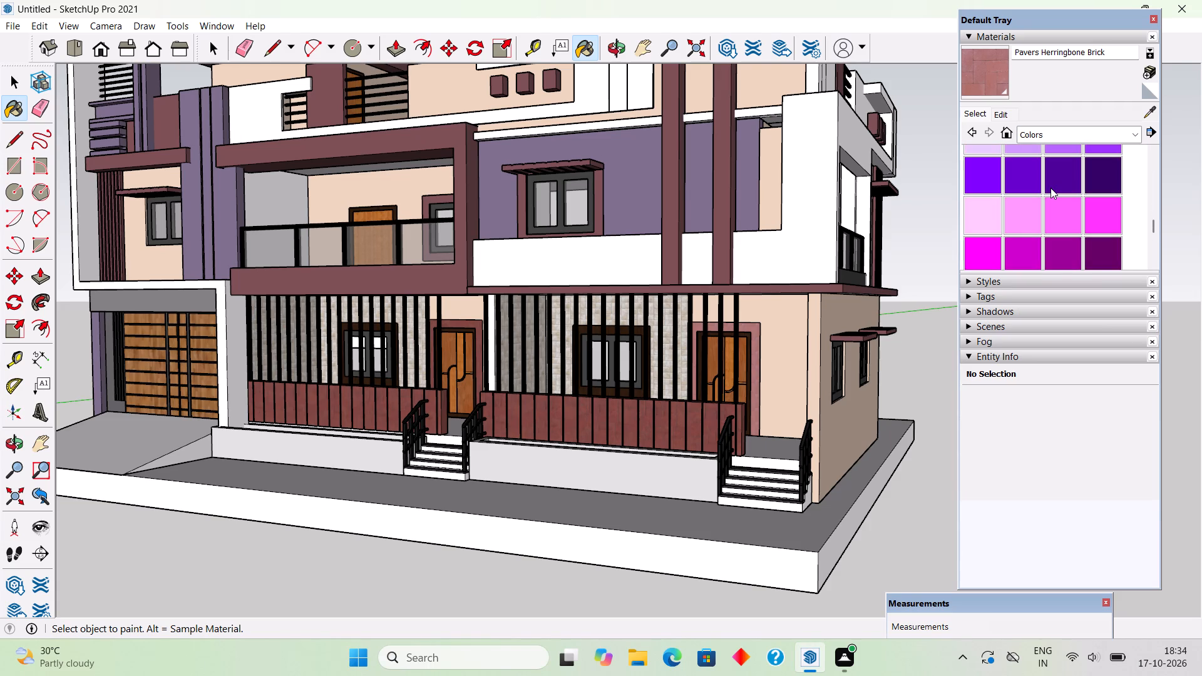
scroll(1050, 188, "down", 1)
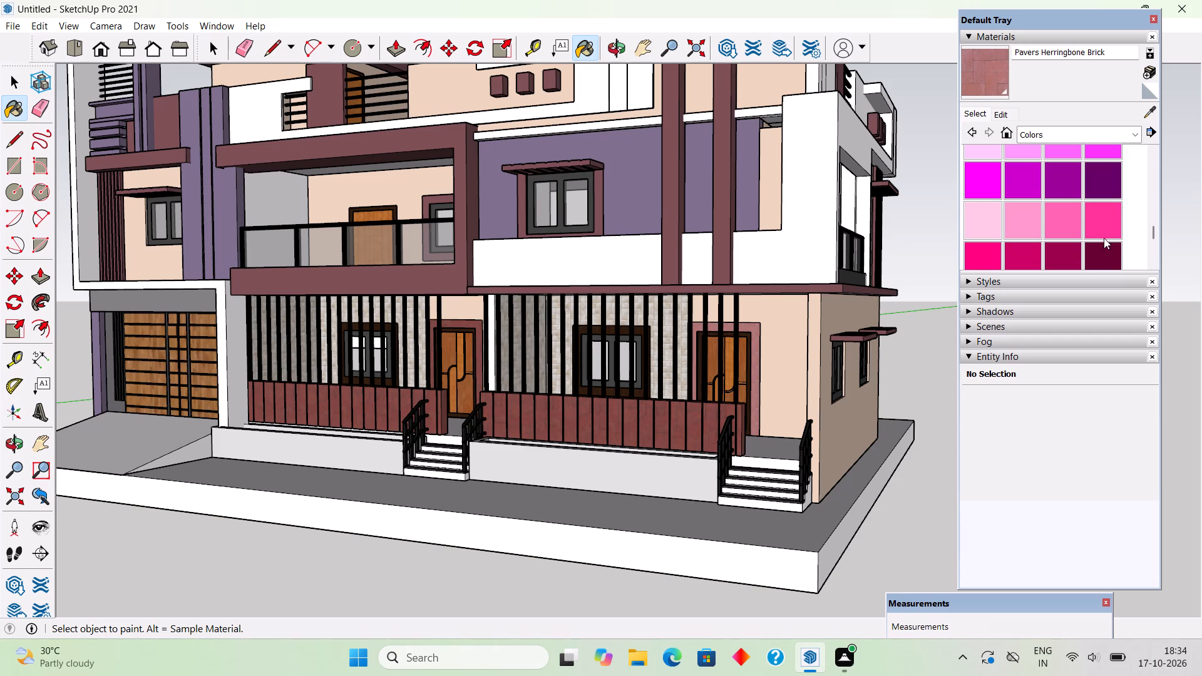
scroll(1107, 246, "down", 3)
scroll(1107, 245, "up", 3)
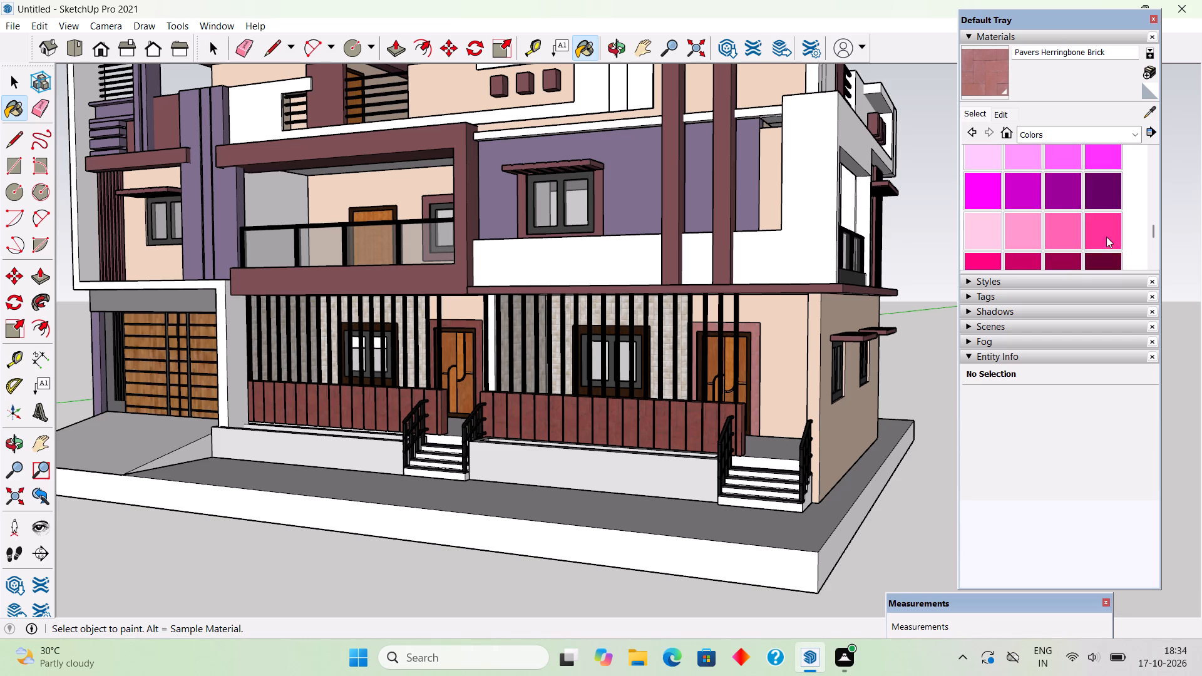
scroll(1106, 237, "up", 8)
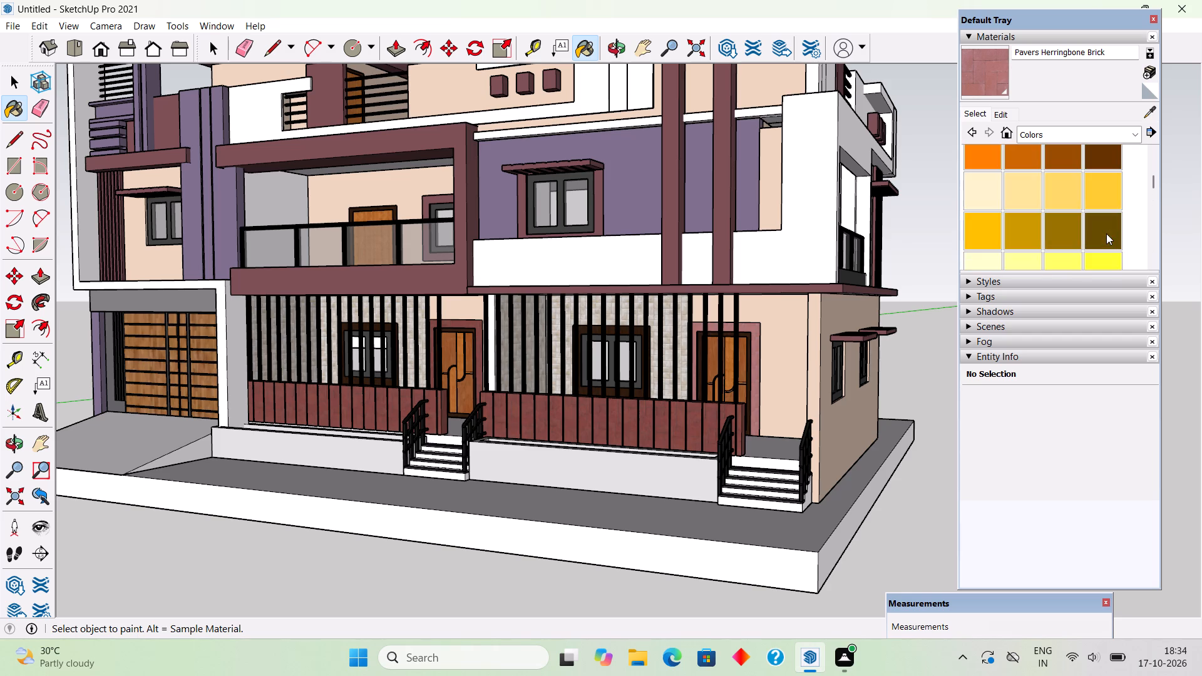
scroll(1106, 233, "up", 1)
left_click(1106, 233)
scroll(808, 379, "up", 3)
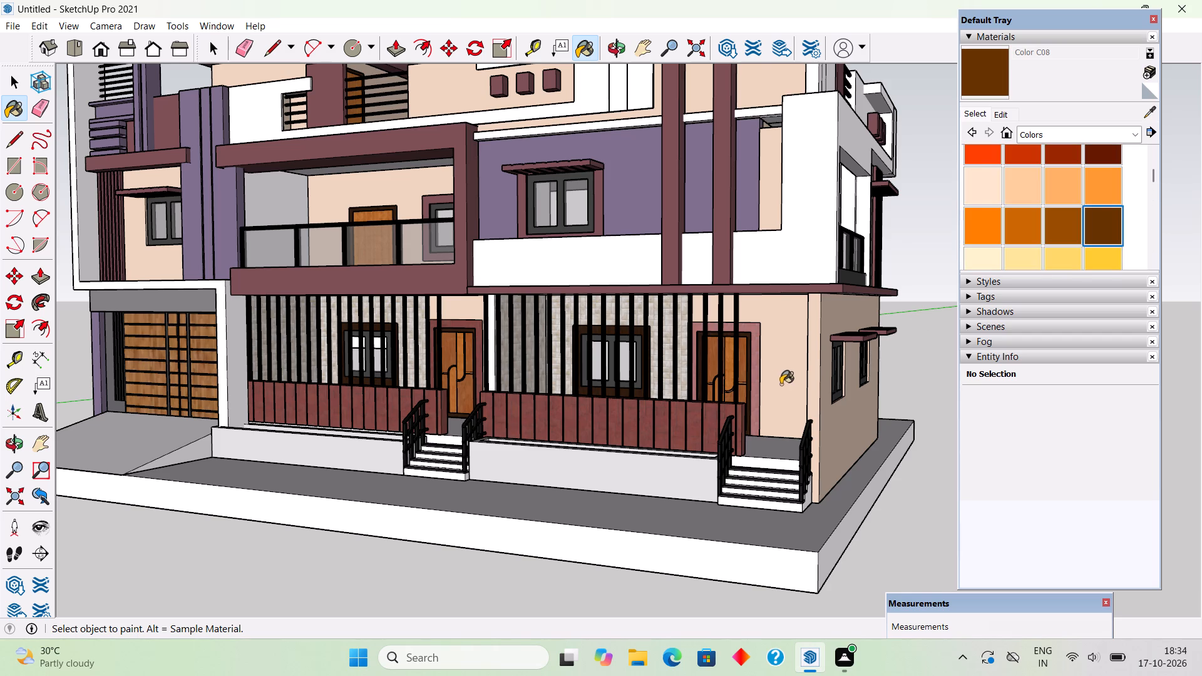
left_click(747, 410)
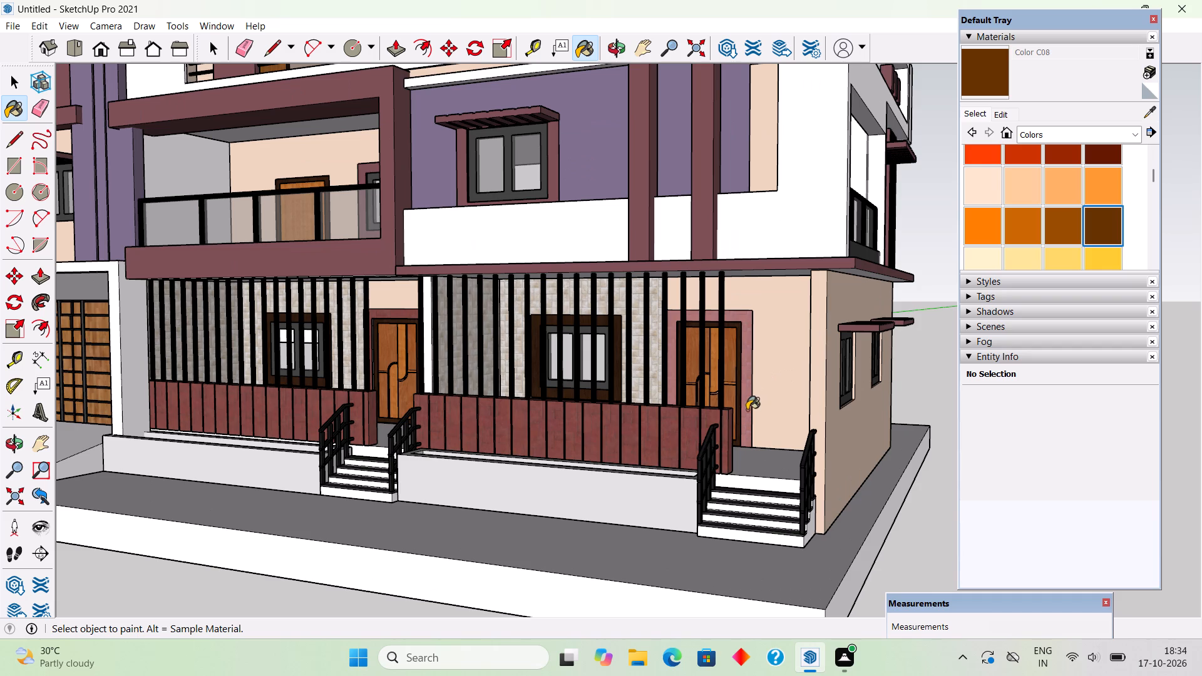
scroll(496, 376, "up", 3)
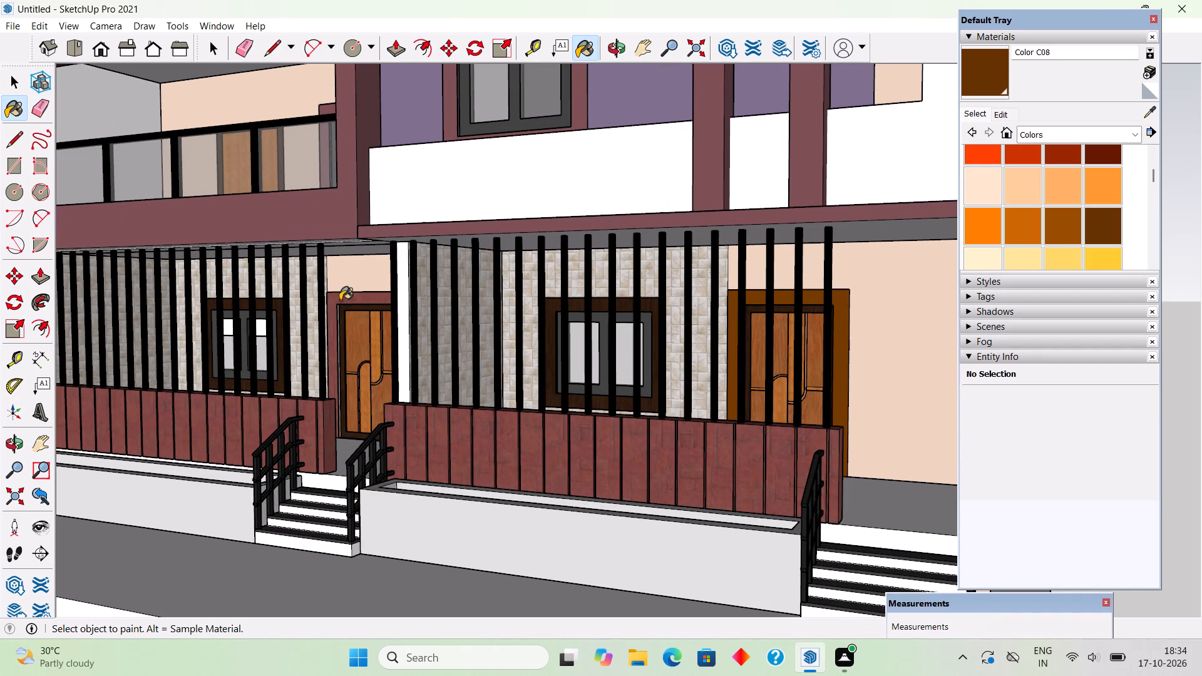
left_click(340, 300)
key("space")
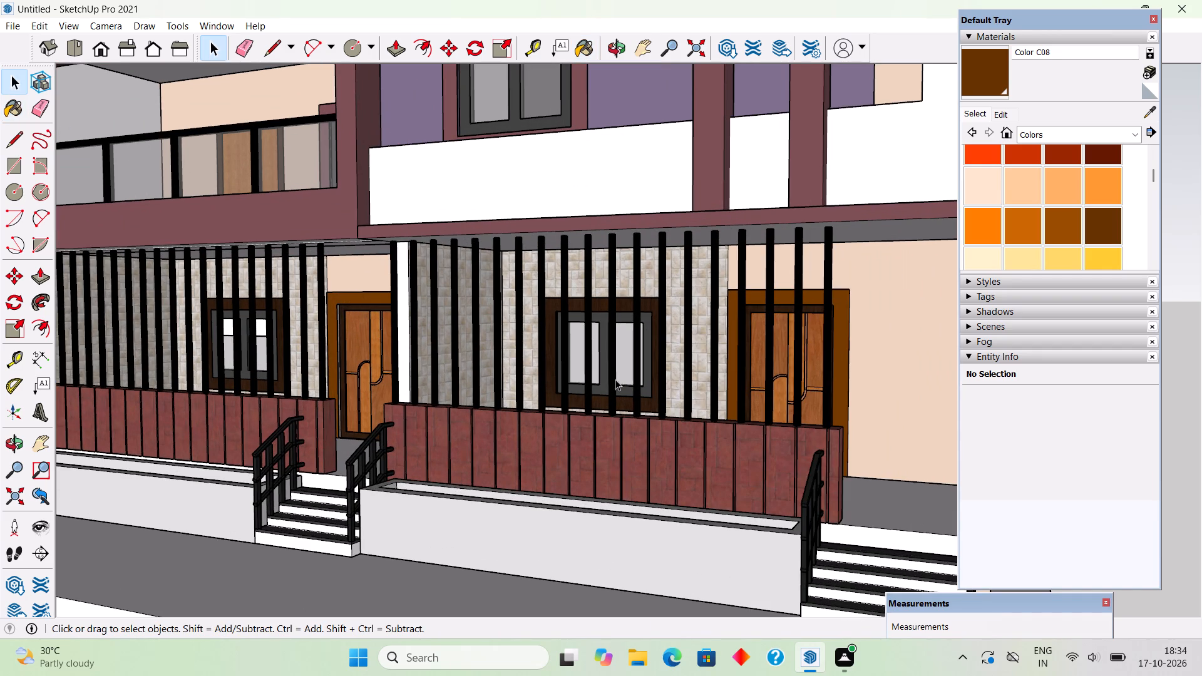
Sample Wood Veneer 01 from the end porch's window frame and paint both ground-floor porch door frames with it.
scroll(827, 279, "up", 6)
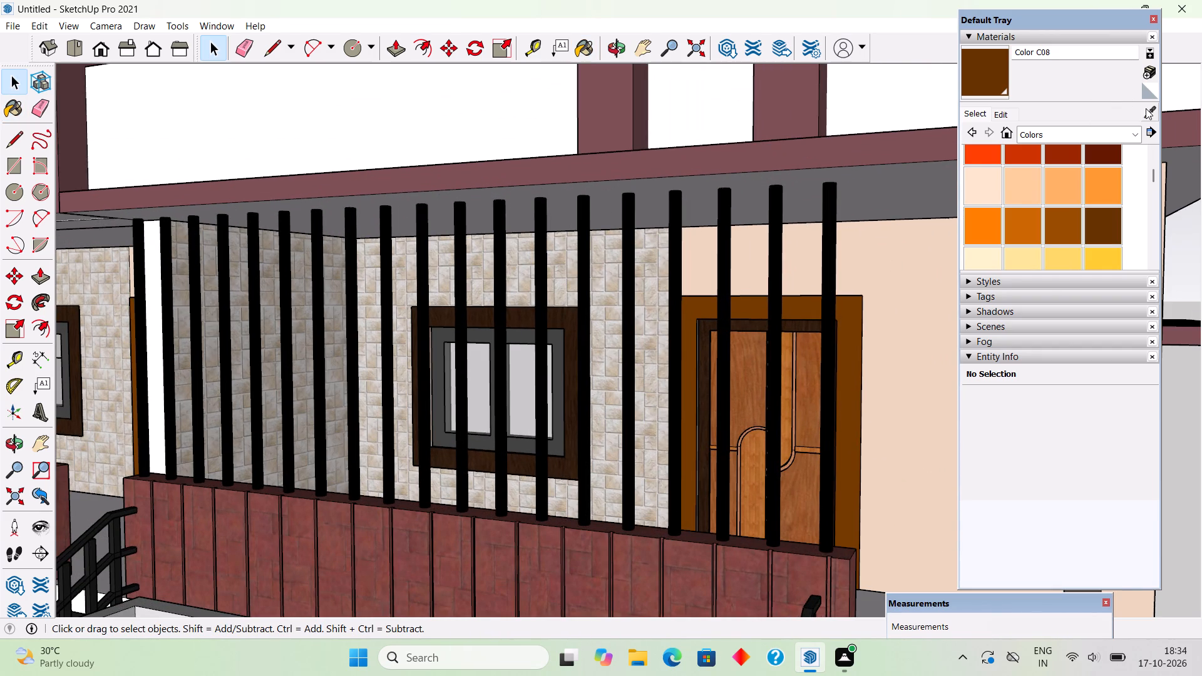
left_click(1146, 108)
left_click(574, 343)
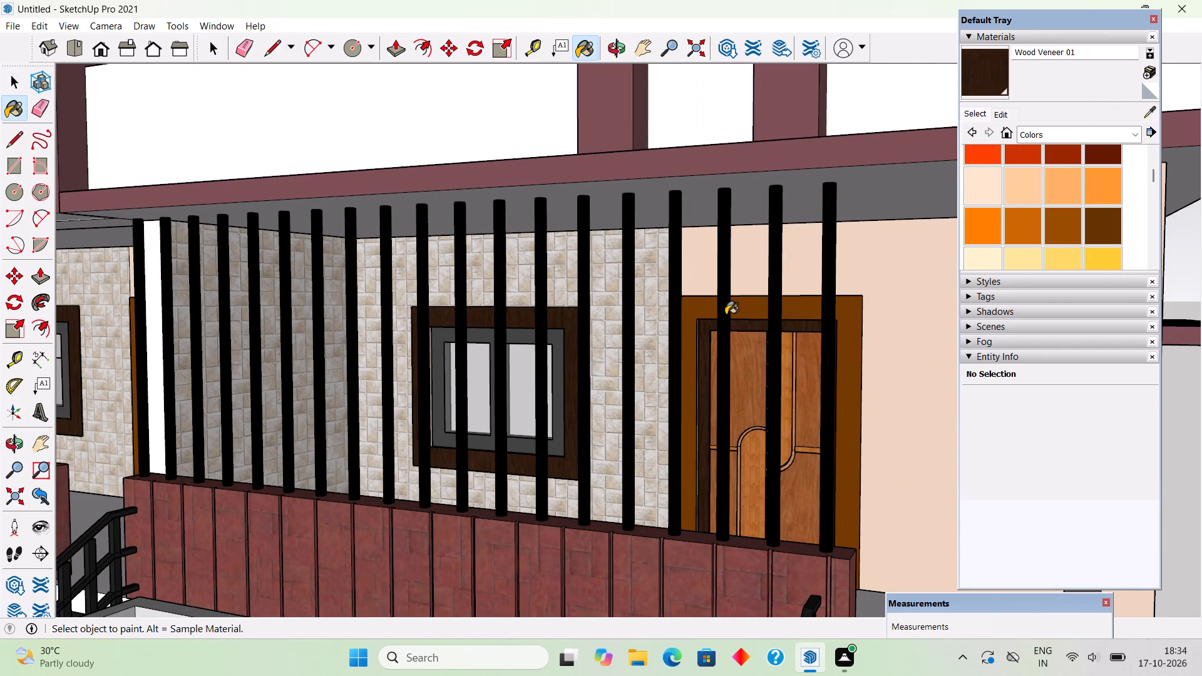
left_click(758, 307)
scroll(758, 307, "down", 4)
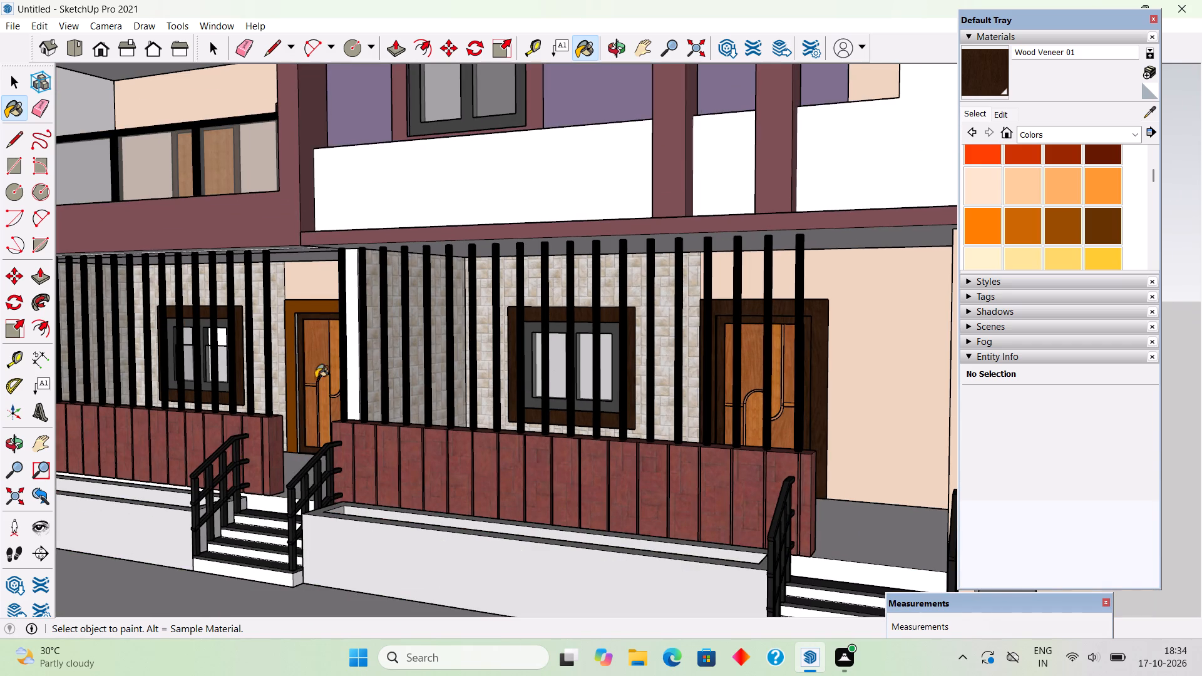
scroll(286, 314, "up", 3)
left_click(299, 307)
scroll(299, 307, "down", 5)
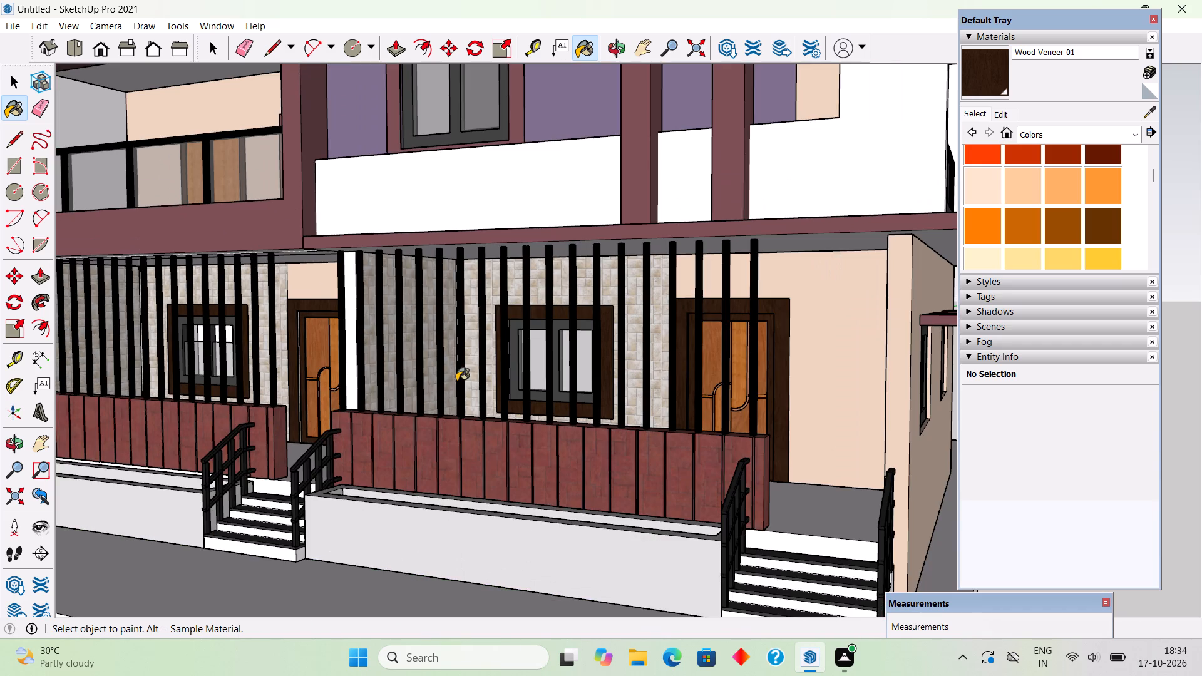
key("space")
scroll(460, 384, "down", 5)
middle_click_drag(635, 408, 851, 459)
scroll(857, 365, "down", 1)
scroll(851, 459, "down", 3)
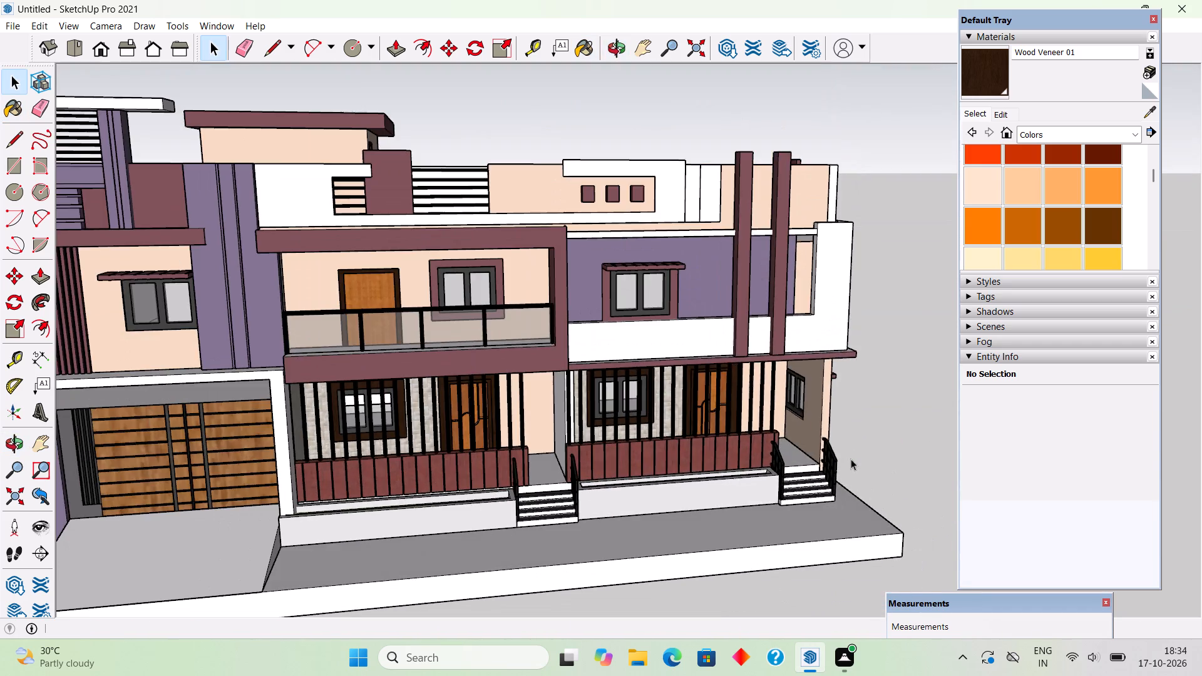
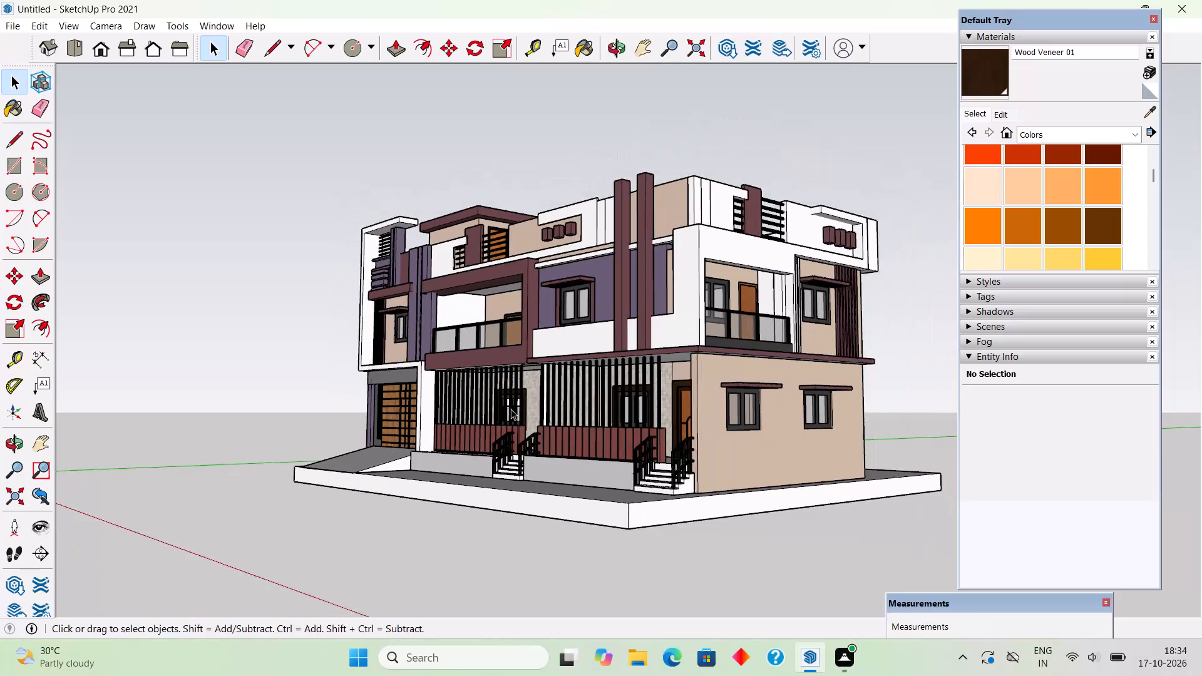
Examine the two-storey house model from the front, side, rear and roof to check its painted surfaces.
scroll(691, 515, "up", 5)
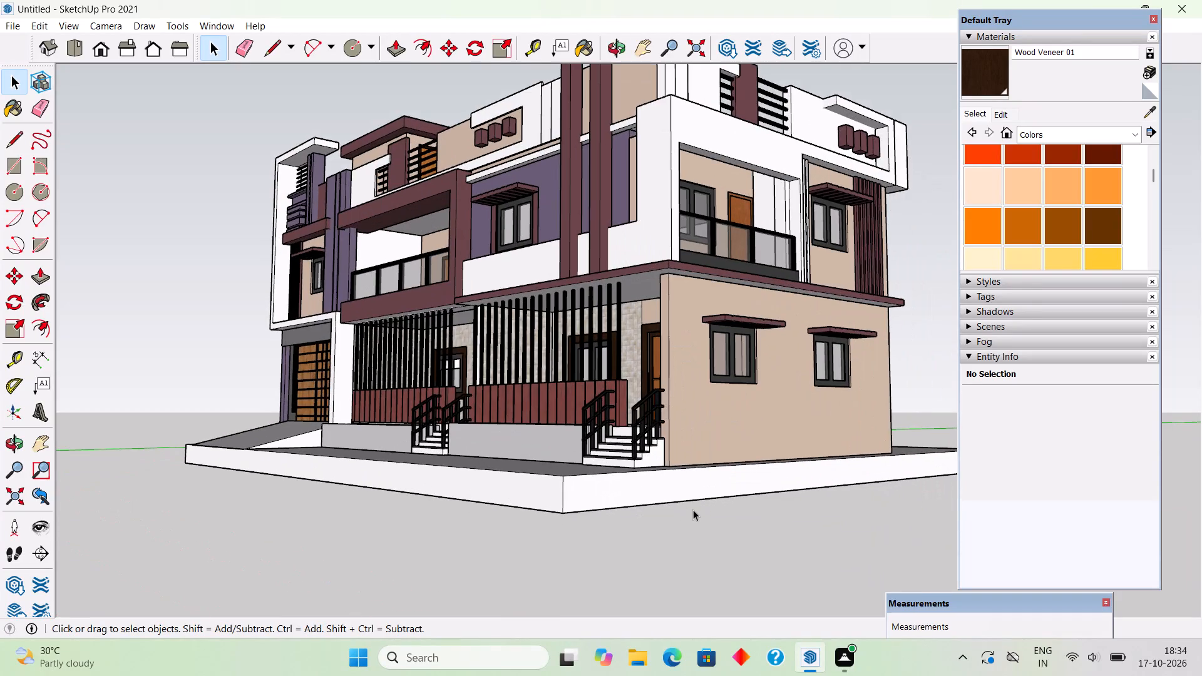
scroll(699, 508, "up", 1)
scroll(699, 508, "down", 2)
middle_click_drag(639, 469, 657, 566)
scroll(657, 519, "down", 1)
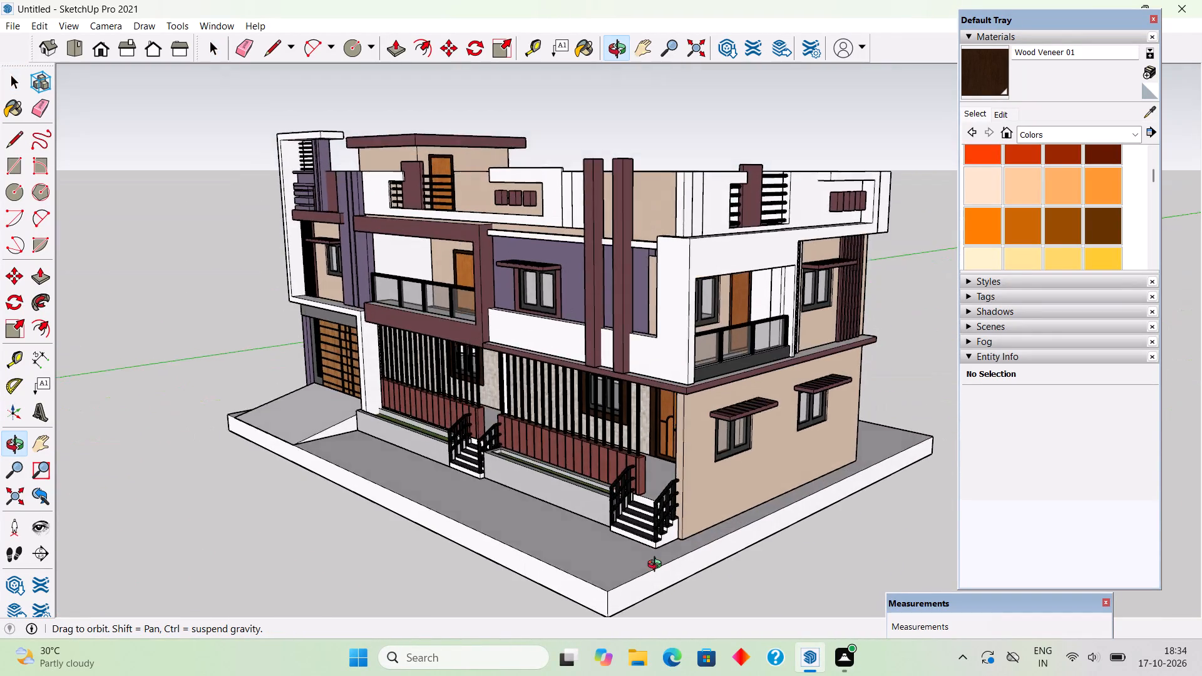
middle_click_drag(657, 566, 659, 570)
scroll(658, 568, "down", 2)
middle_click_drag(660, 523, 719, 428)
scroll(719, 428, "up", 1)
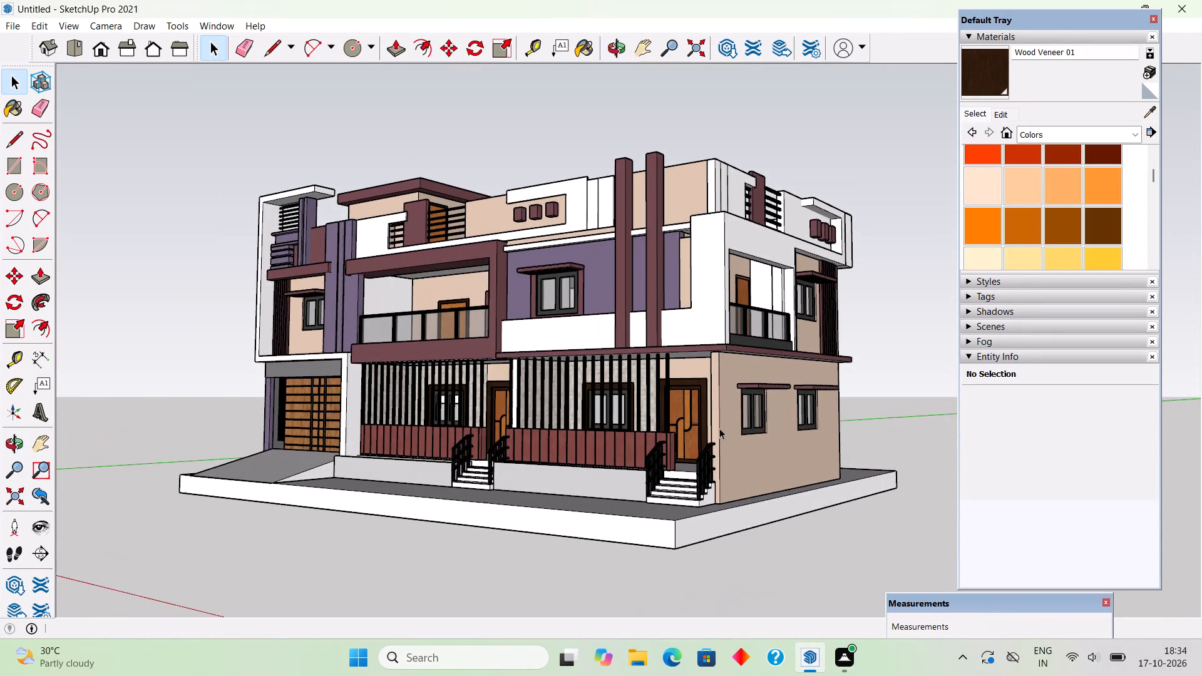
scroll(719, 428, "up", 1)
middle_click_drag(564, 456, 364, 456)
middle_click_drag(671, 445, 287, 444)
middle_click_drag(734, 494, 537, 520)
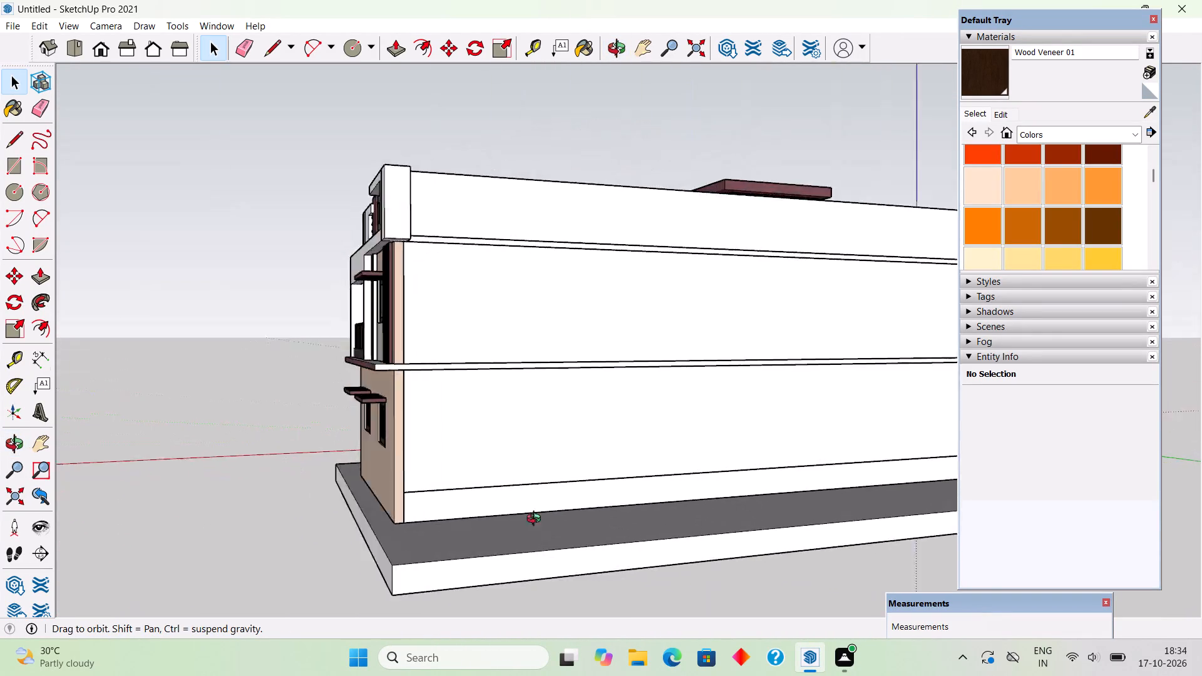
middle_click_drag(537, 520, 294, 462)
scroll(321, 489, "down", 3)
middle_click_drag(436, 352, 493, 479)
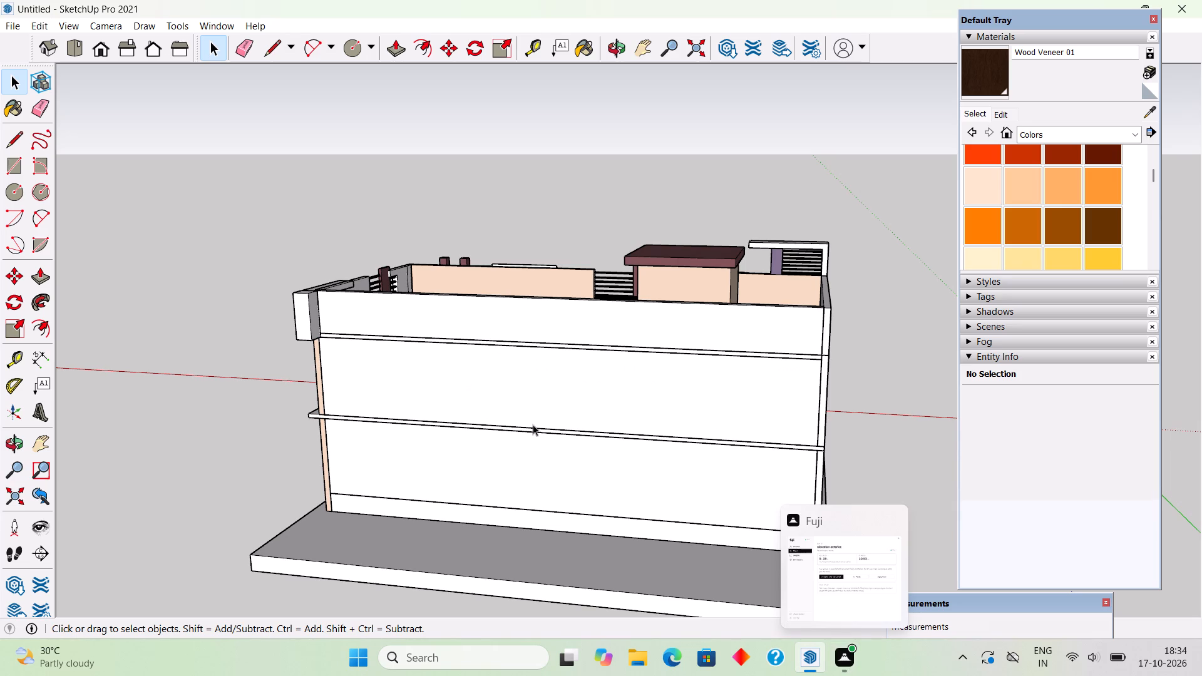
scroll(533, 424, "down", 3)
middle_click_drag(499, 454, 712, 464)
middle_click_drag(596, 473, 866, 531)
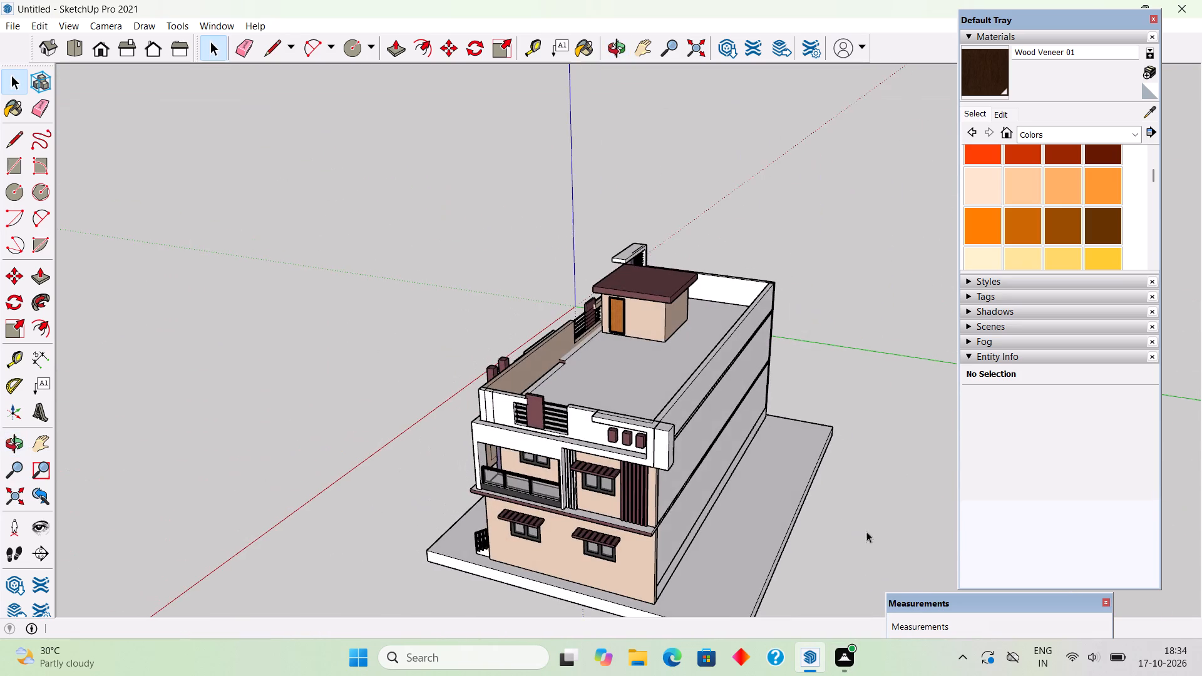
middle_click_drag(663, 444, 891, 384)
middle_click_drag(703, 467, 931, 368)
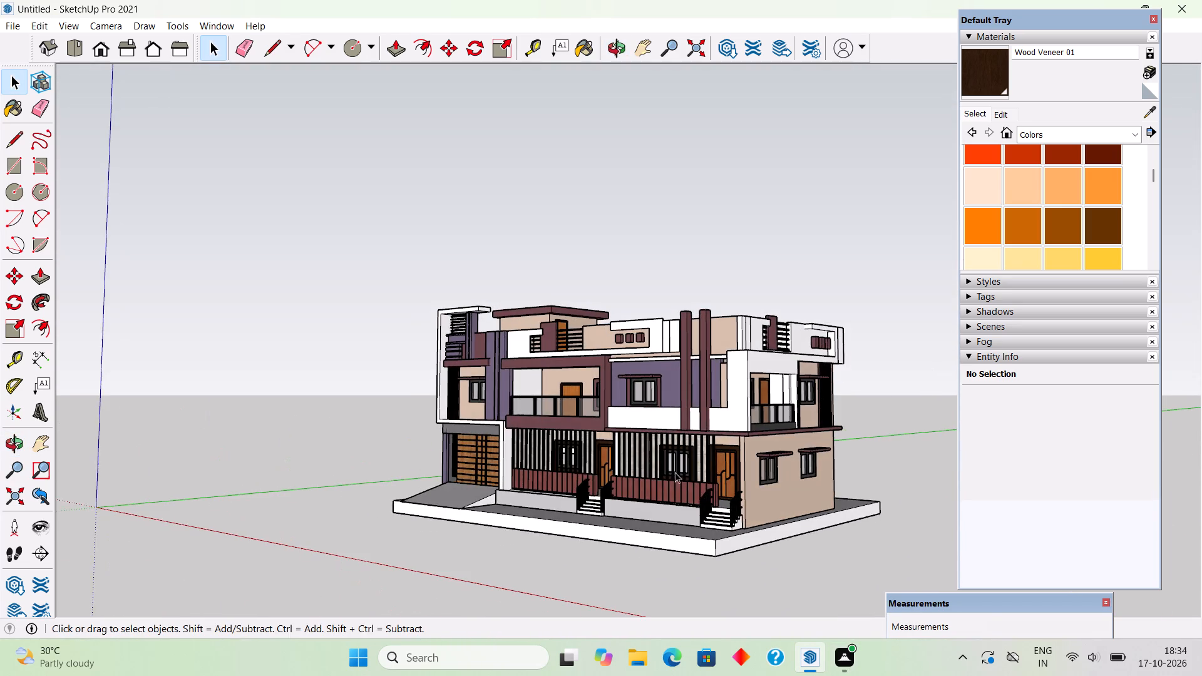
middle_click_drag(779, 472, 863, 451)
scroll(863, 451, "up", 3)
middle_click_drag(674, 468, 509, 476)
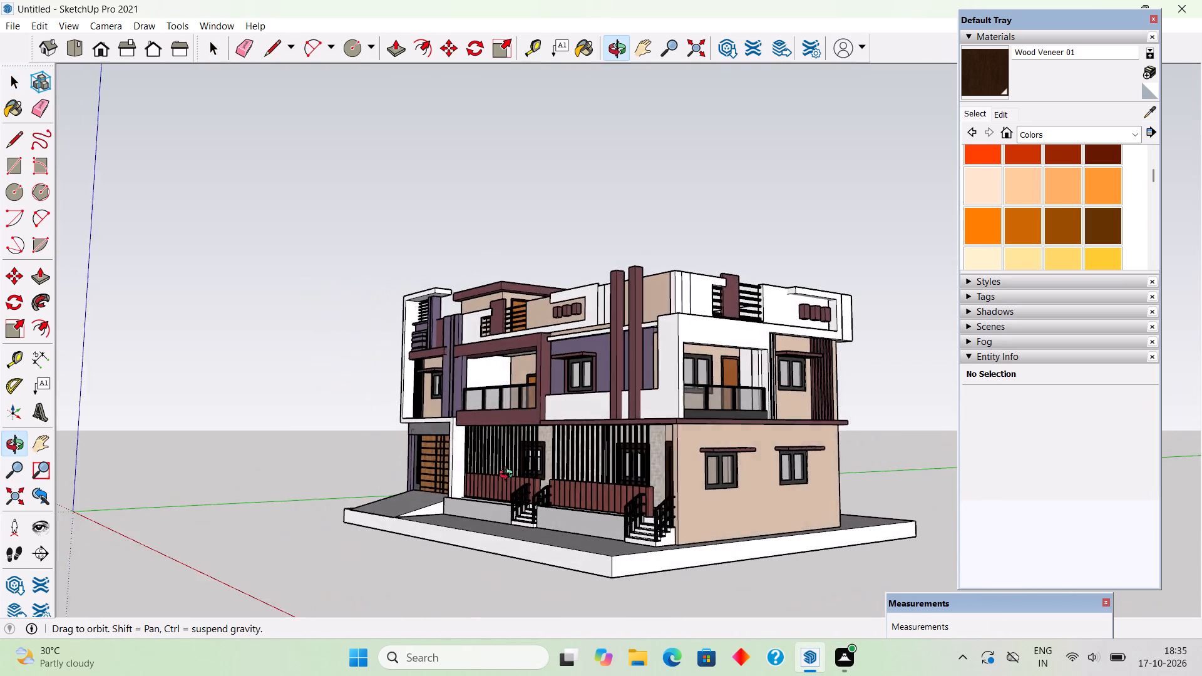
middle_click_drag(509, 476, 622, 525)
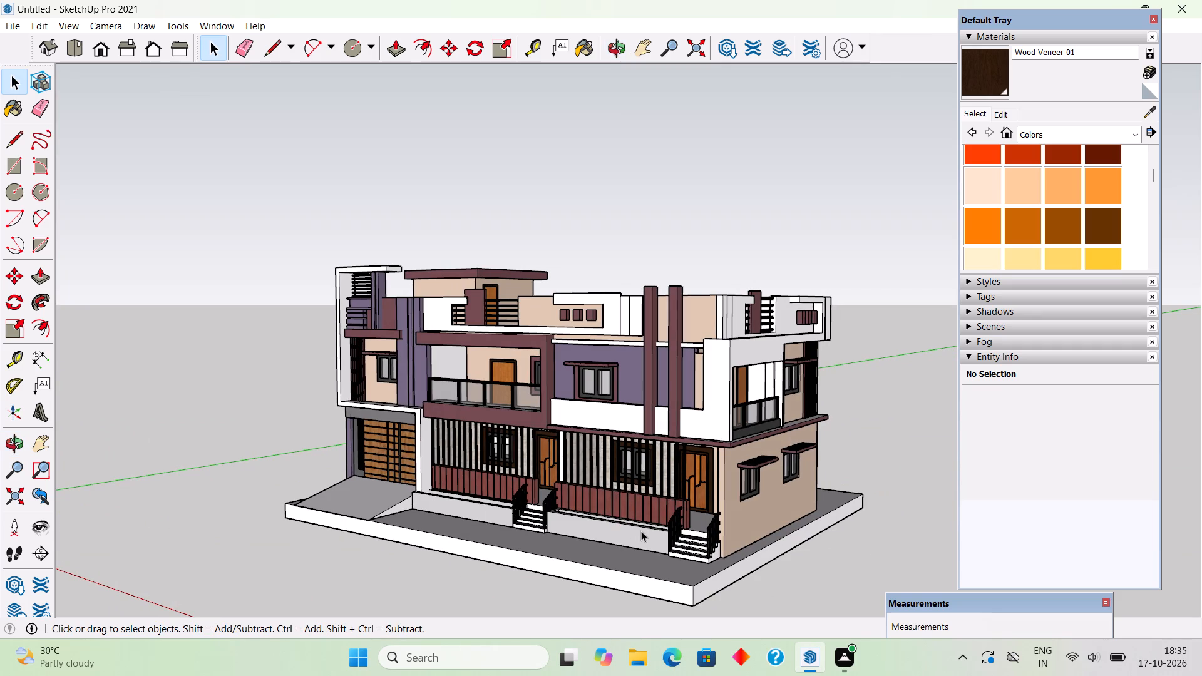
Sample the beige Color C01 from the roof parapet and paint the white side-elevation parapet face around the railing with it.
scroll(911, 532, "up", 5)
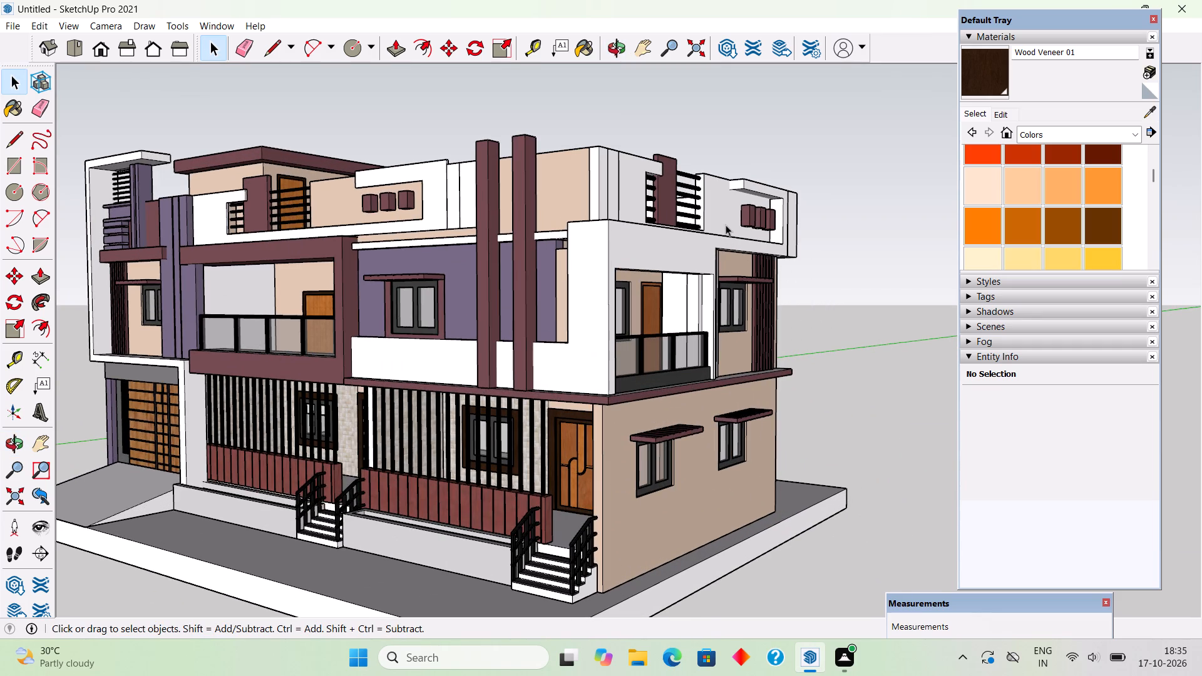
left_click(1145, 110)
left_click(580, 196)
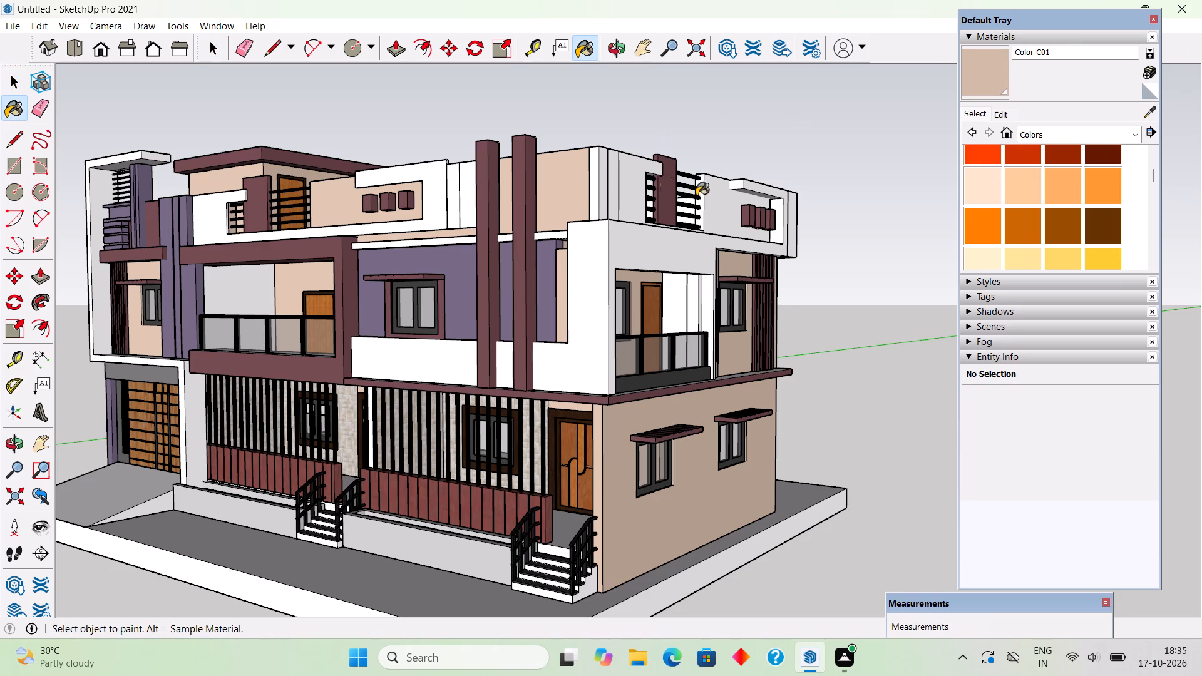
left_click(725, 206)
middle_click_drag(714, 246, 700, 349)
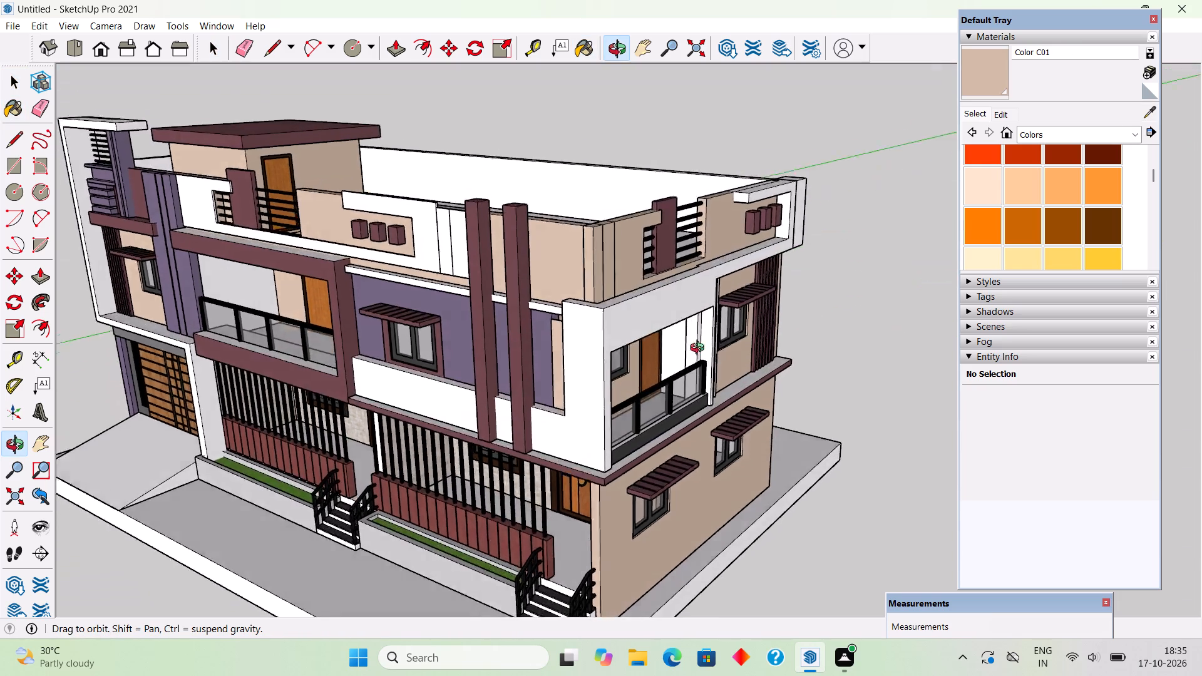
middle_click_drag(700, 349, 780, 317)
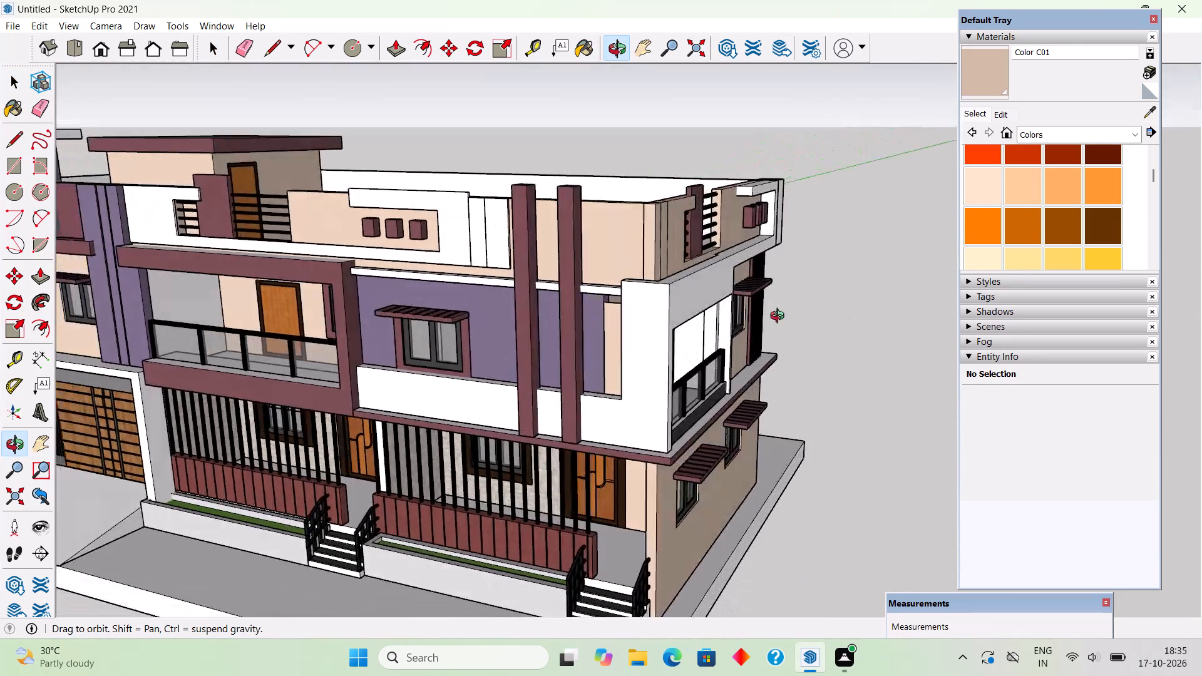
middle_click_drag(780, 317, 642, 280)
key("space")
Paint the white inner wall of the front first-floor balcony beside the wooden door with the beige Color C01.
scroll(649, 217, "down", 5)
middle_click_drag(588, 309, 761, 353)
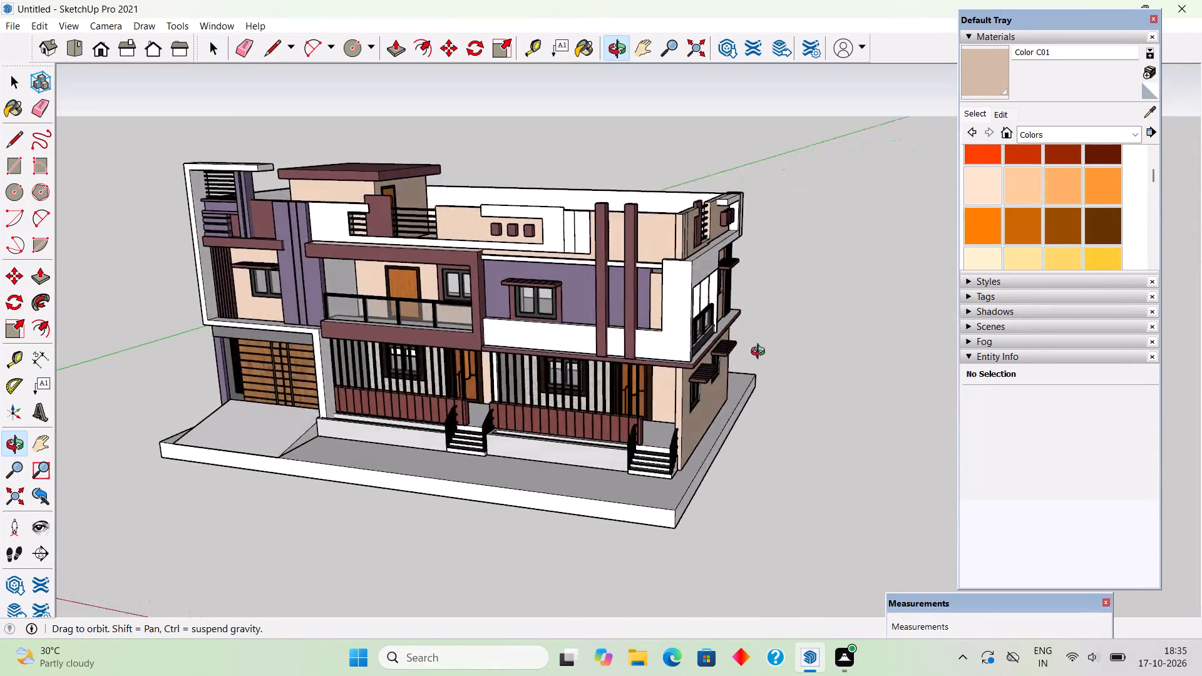
middle_click_drag(761, 353, 783, 295)
scroll(783, 295, "down", 1)
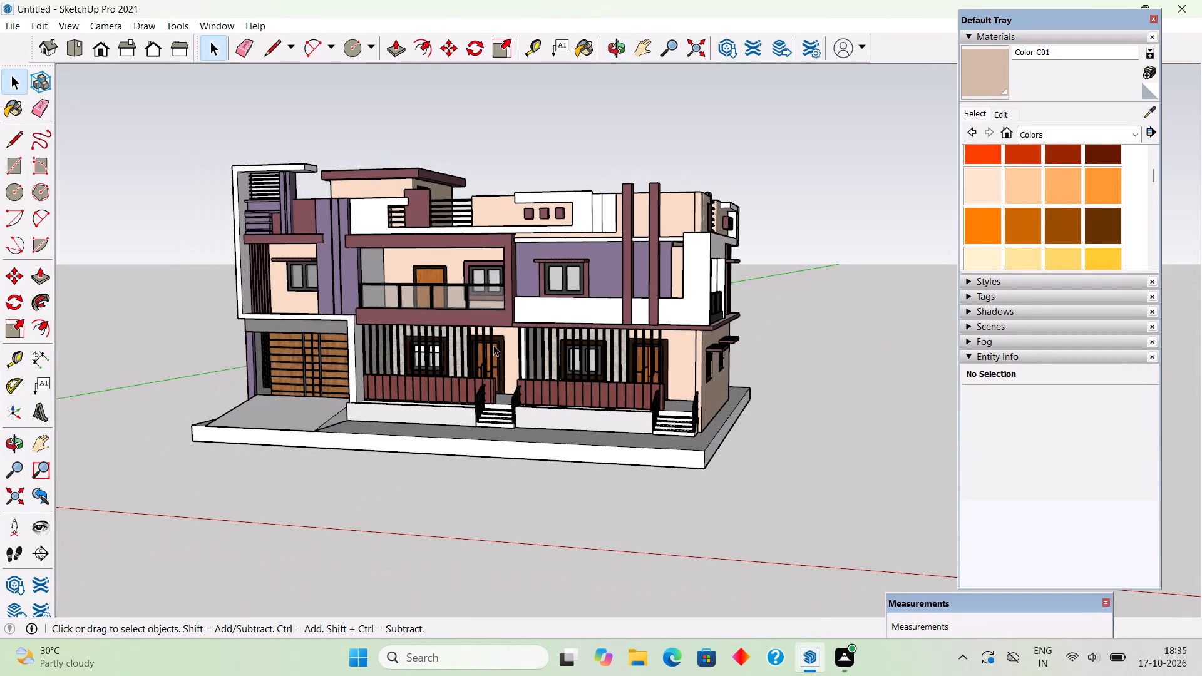
scroll(391, 340, "up", 1)
middle_click_drag(393, 324, 302, 299)
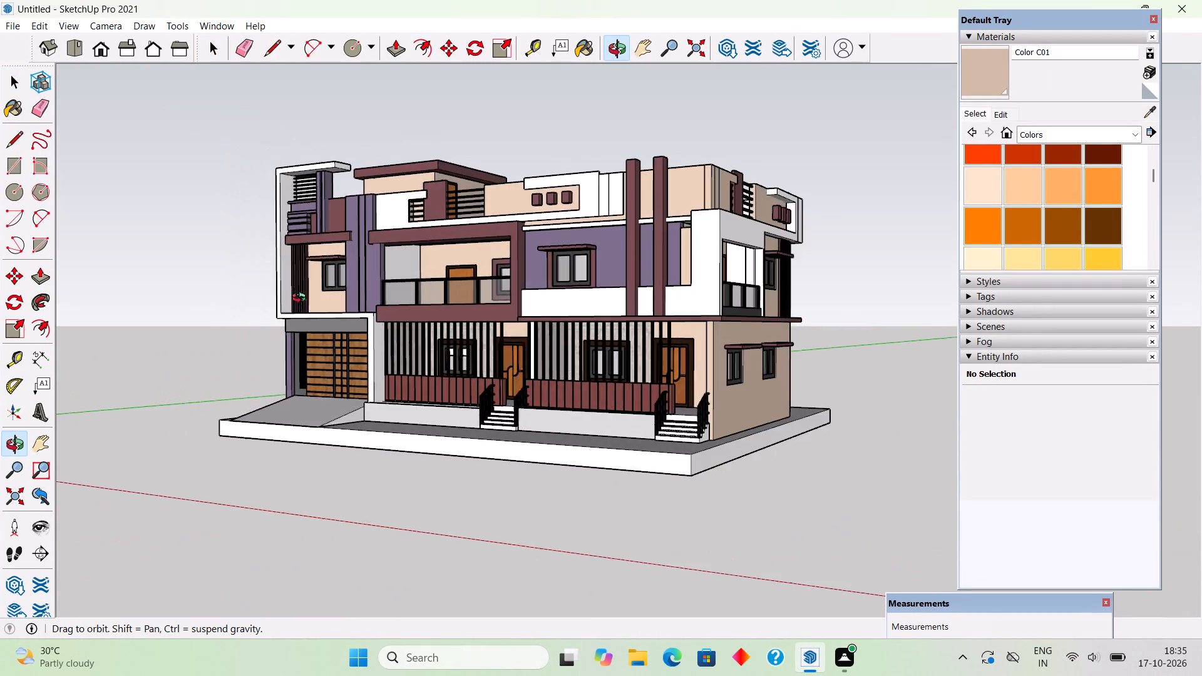
middle_click_drag(302, 299, 227, 313)
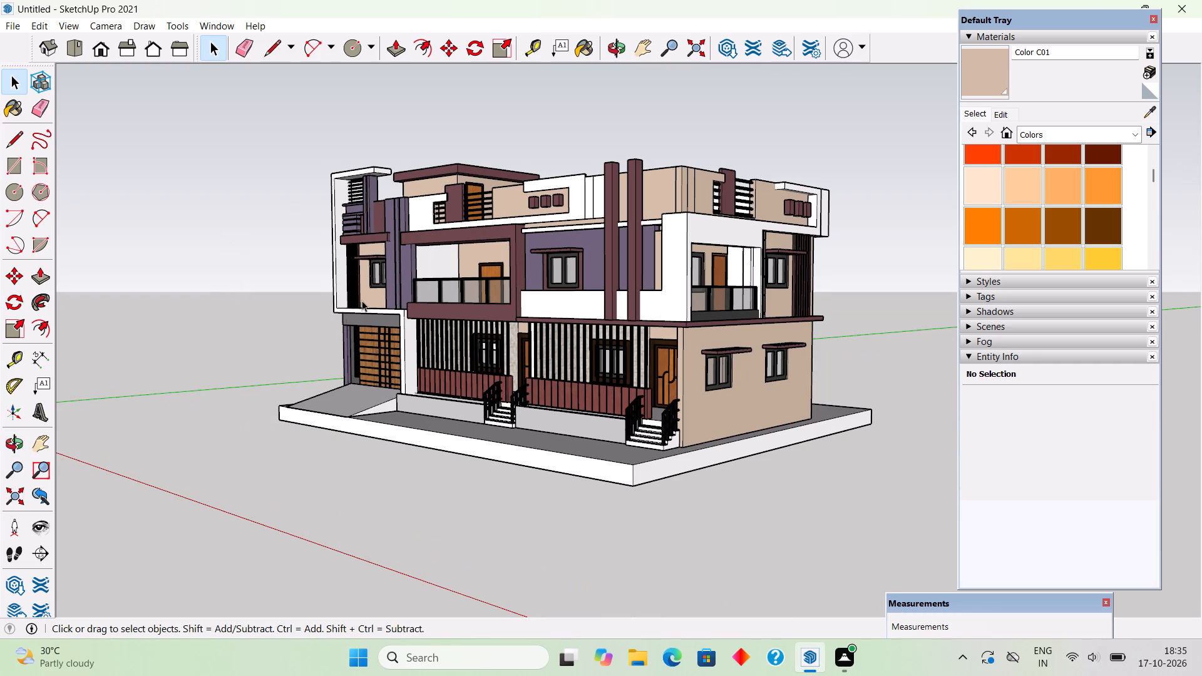
left_click(988, 71)
scroll(501, 235, "up", 3)
left_click(434, 255)
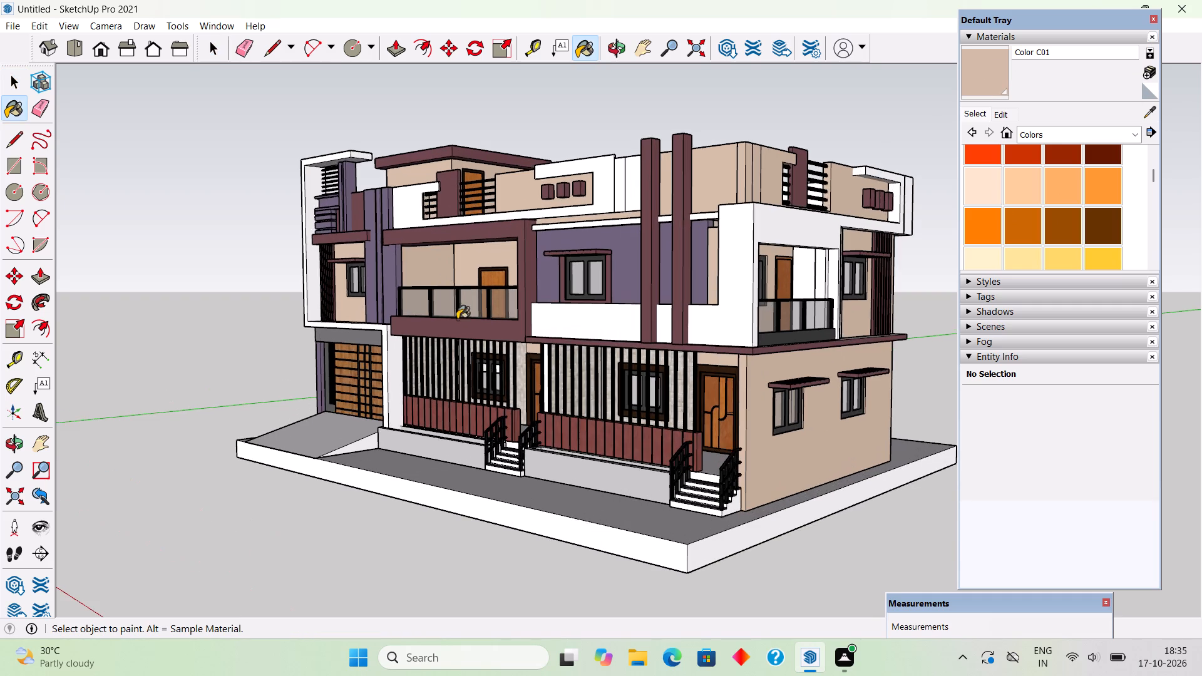
scroll(533, 379, "down", 3)
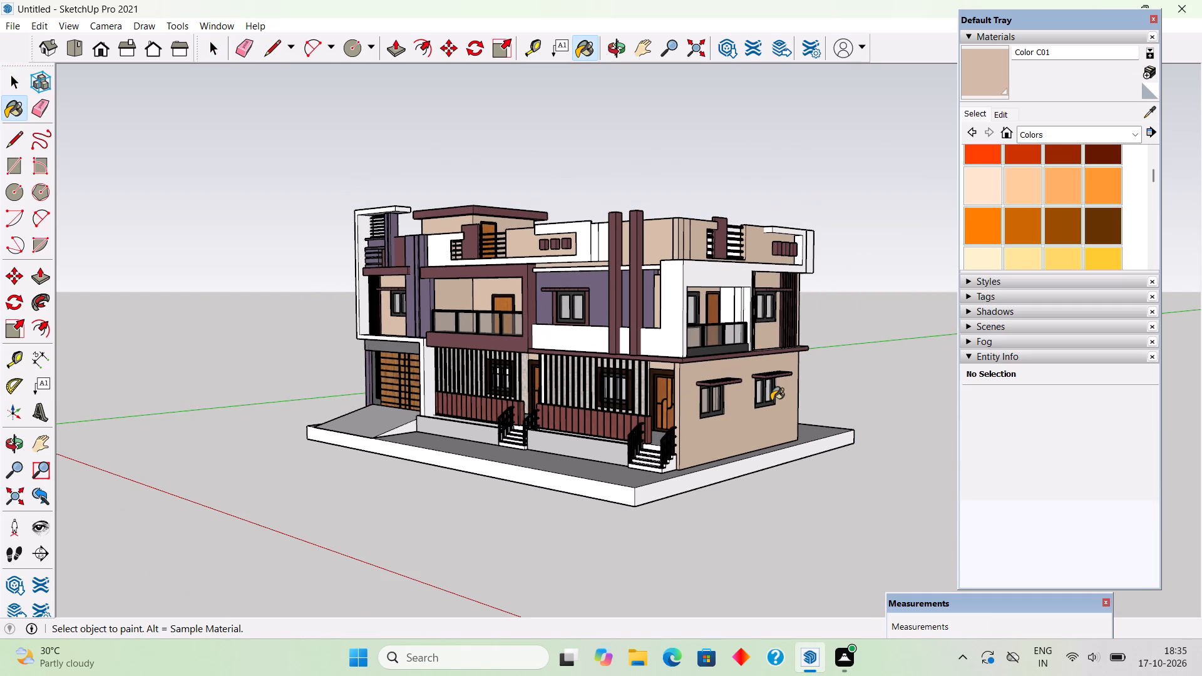
key("space")
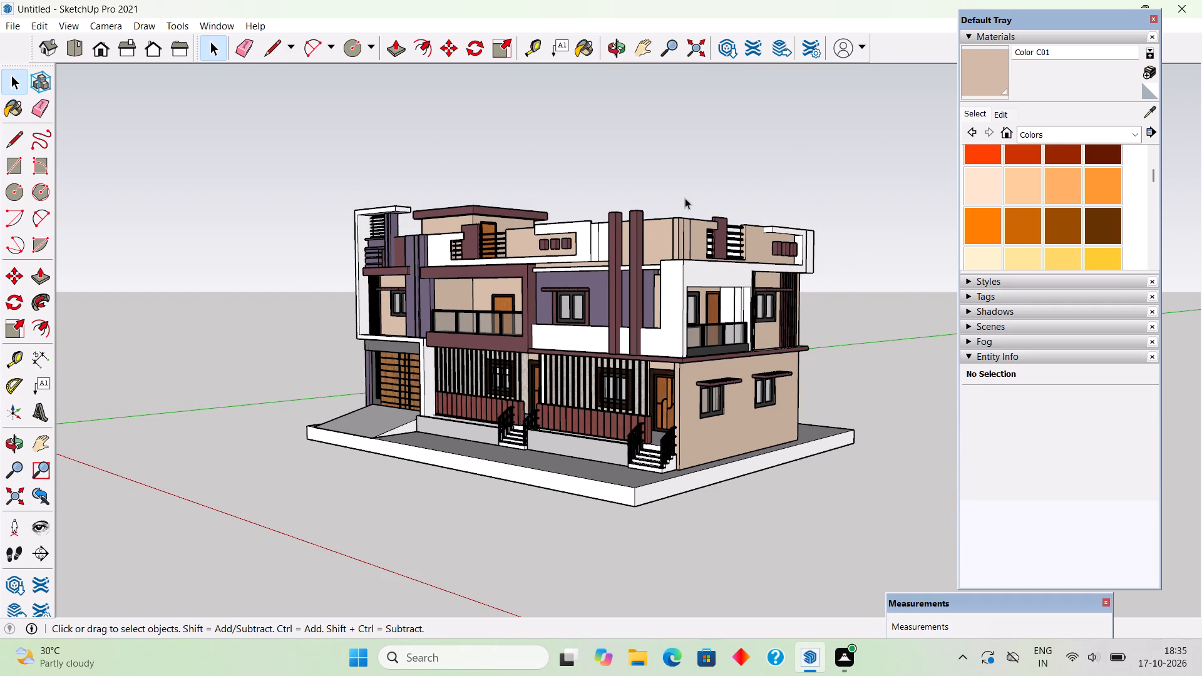
Delete all guides from the model.
middle_click_drag(685, 198, 807, 225)
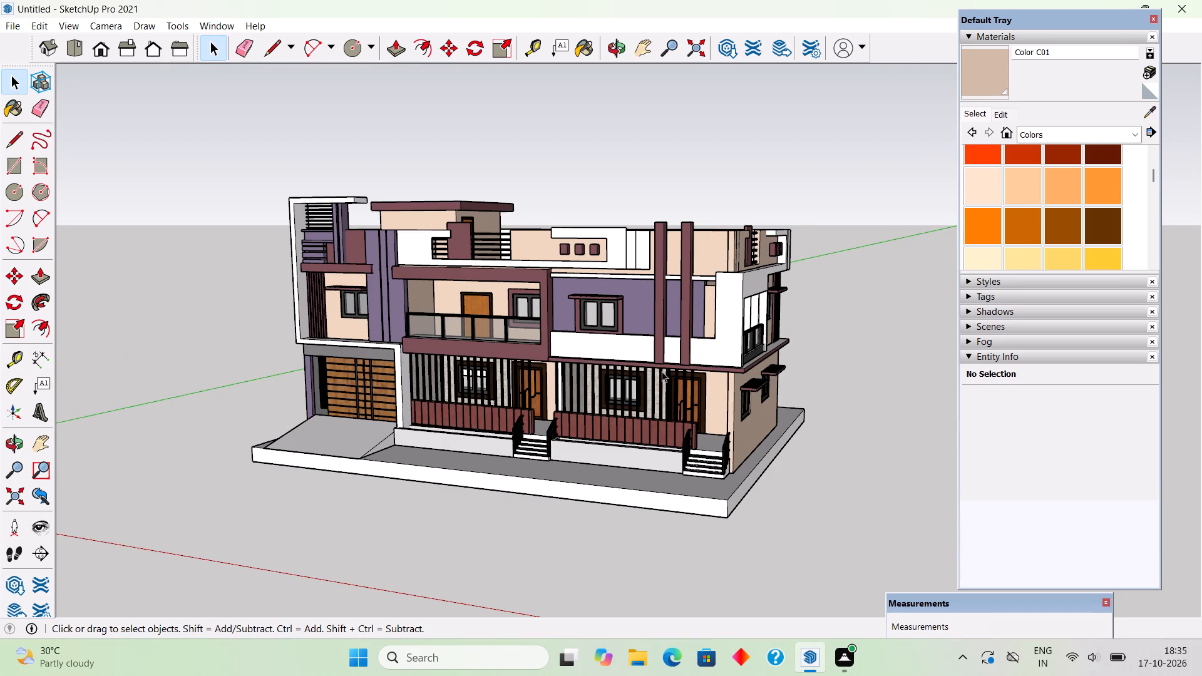
left_click(36, 31)
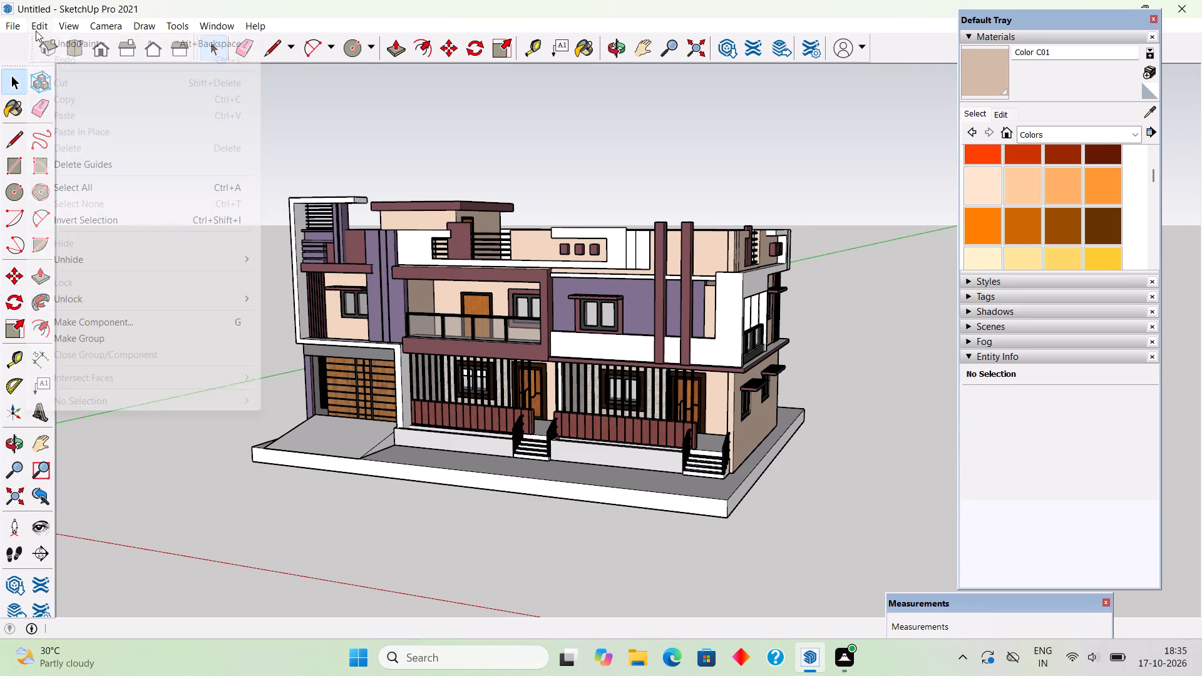
left_click(66, 165)
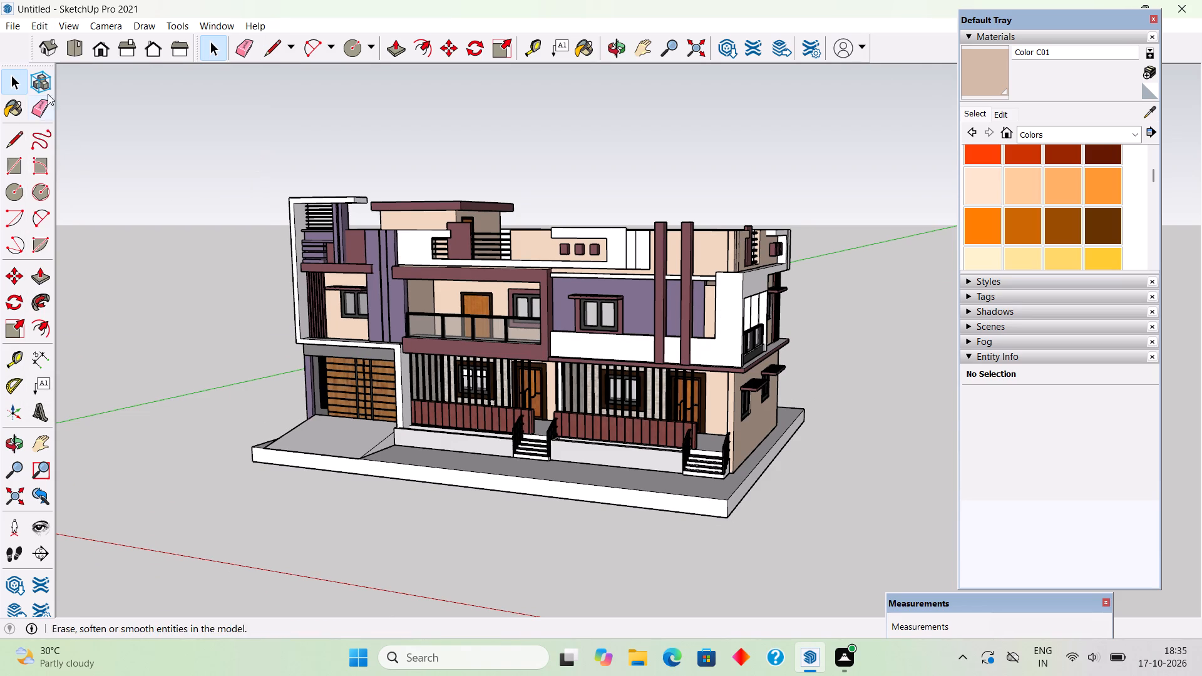
left_click(38, 21)
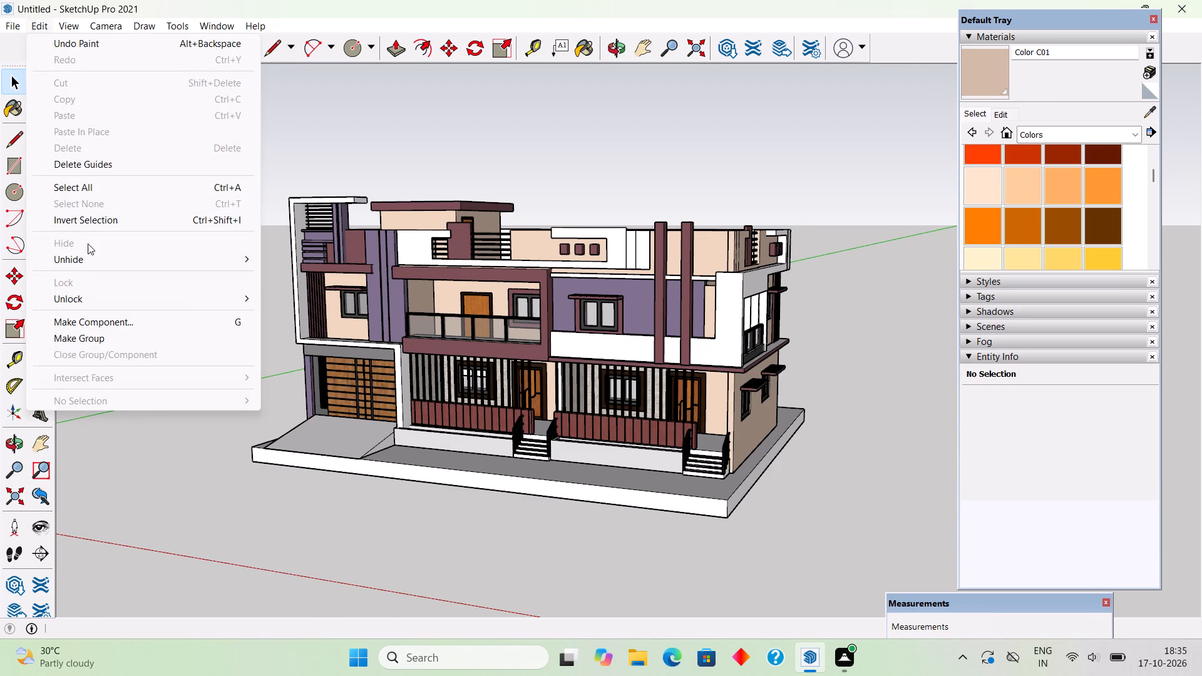
Save the model in the Downloads folder under the name "elevation 17".
left_click(14, 26)
left_click(14, 26)
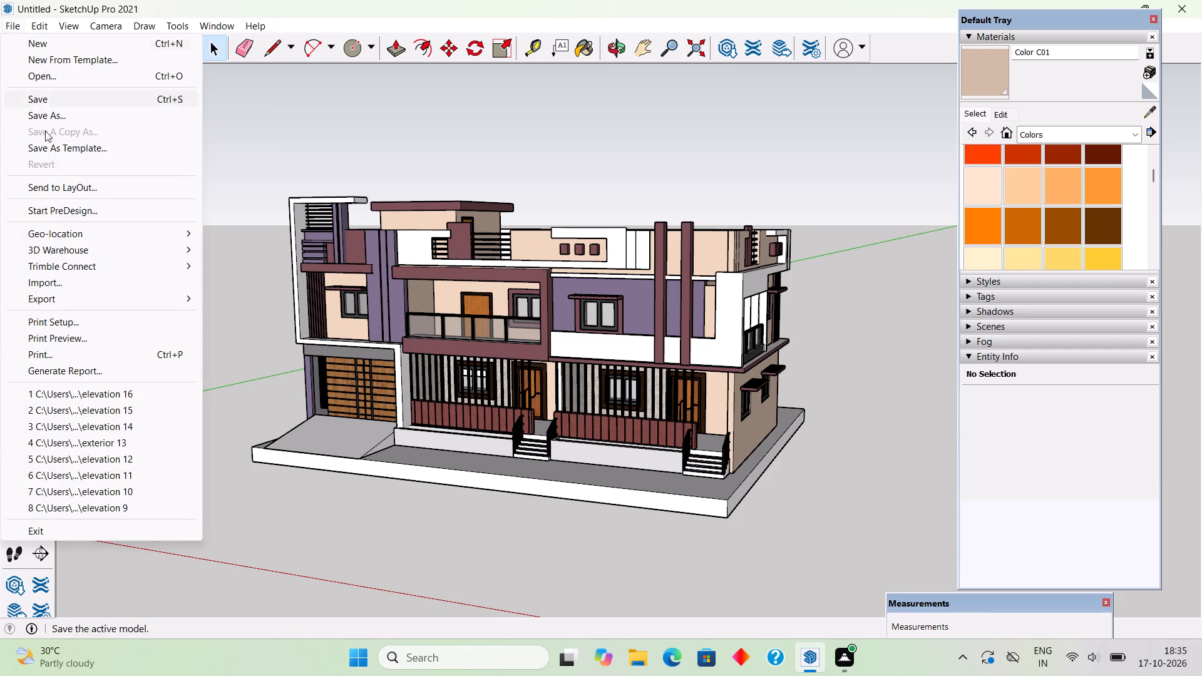
left_click(75, 120)
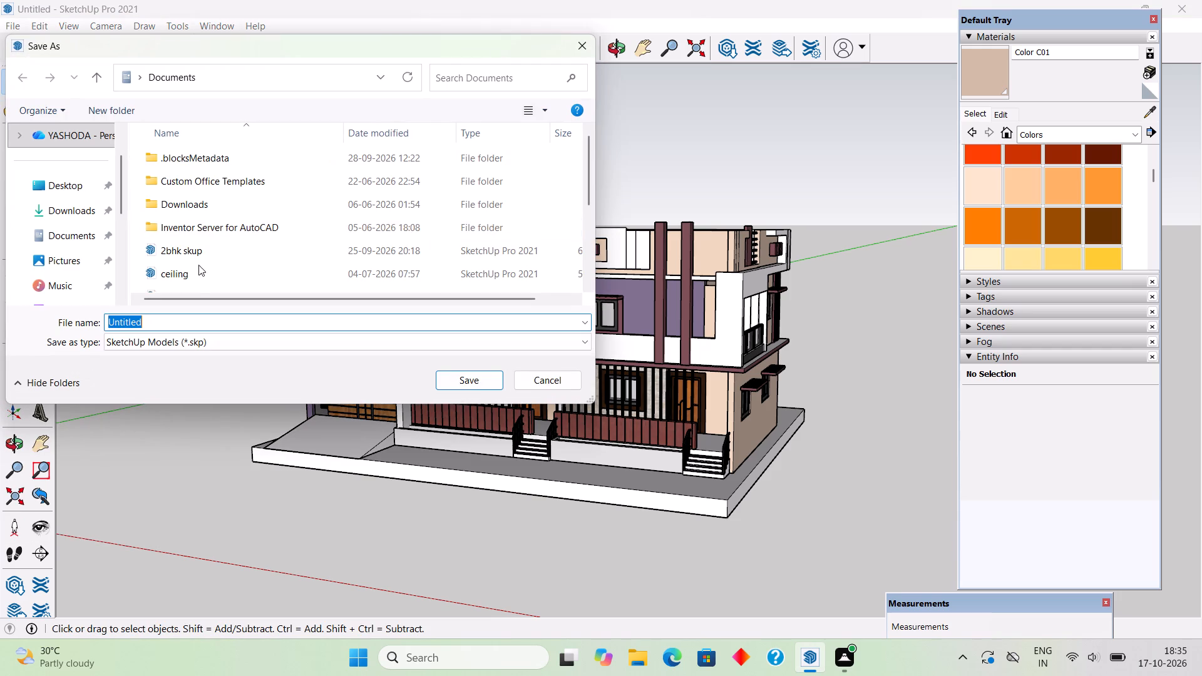
left_click(88, 211)
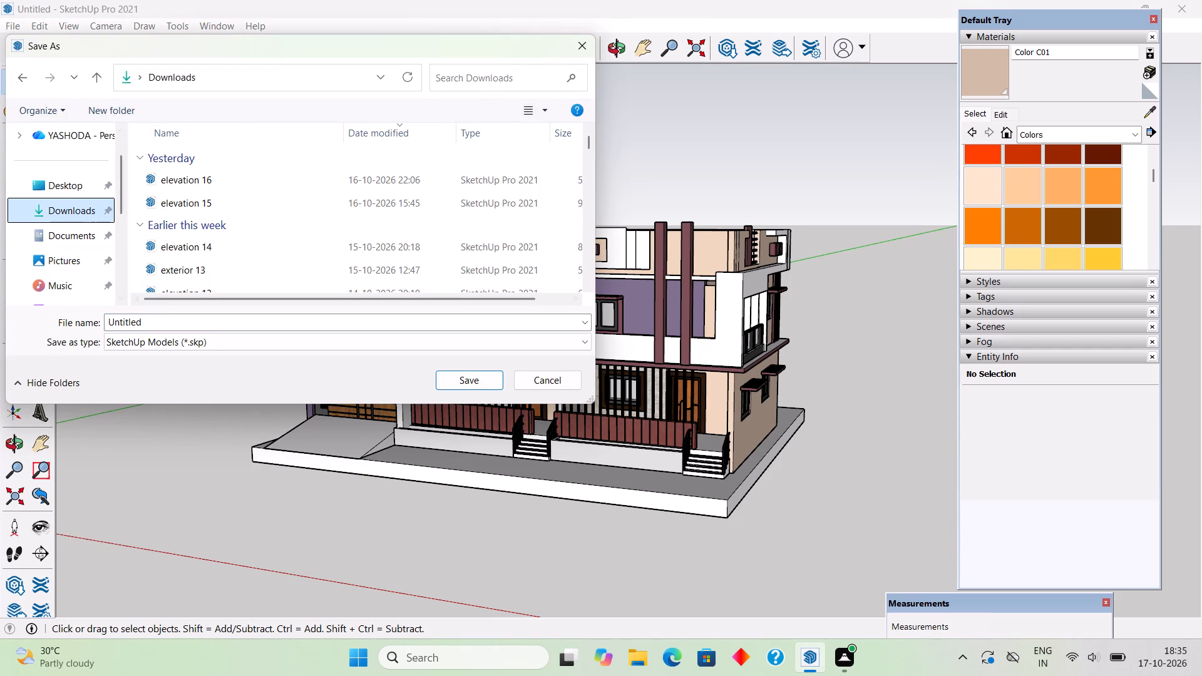
left_click(158, 317)
key("BackSpace")
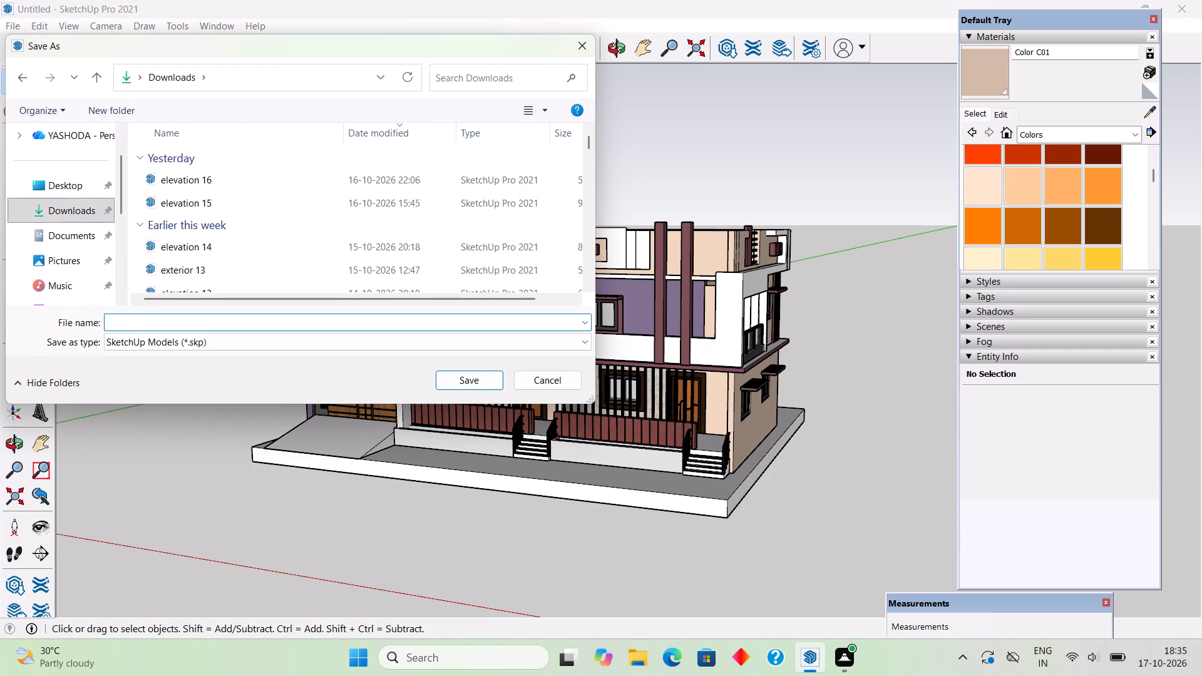
type("elevation")
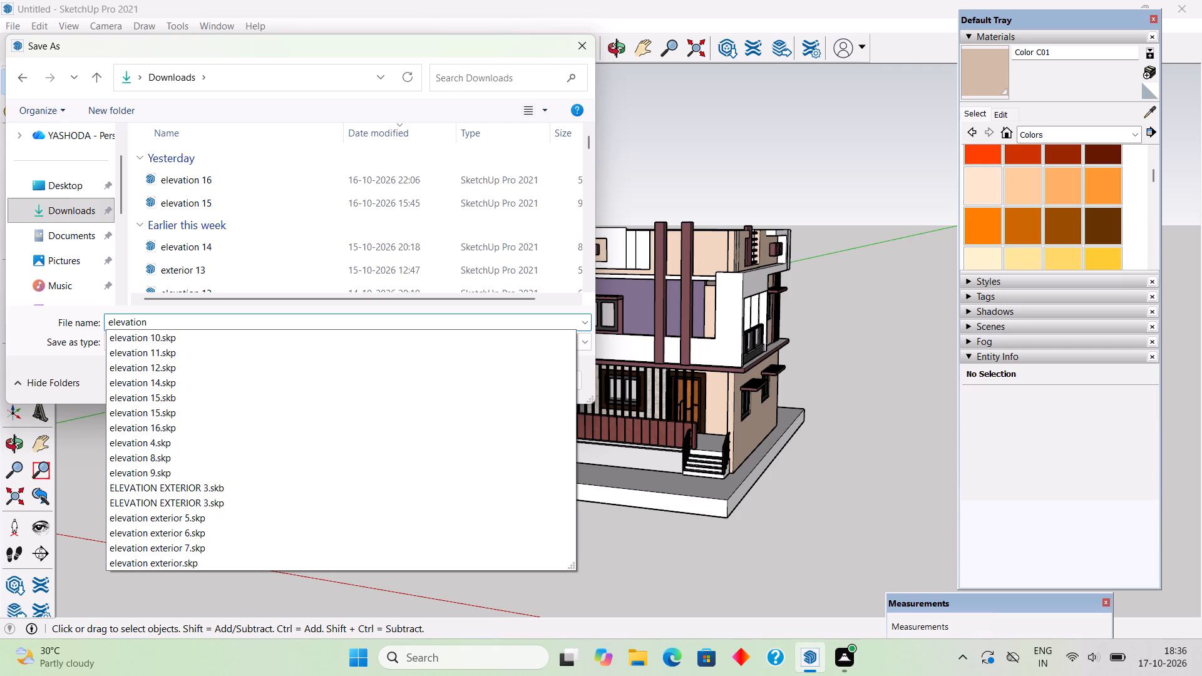
key("space")
key("1")
key("7")
key("Return")
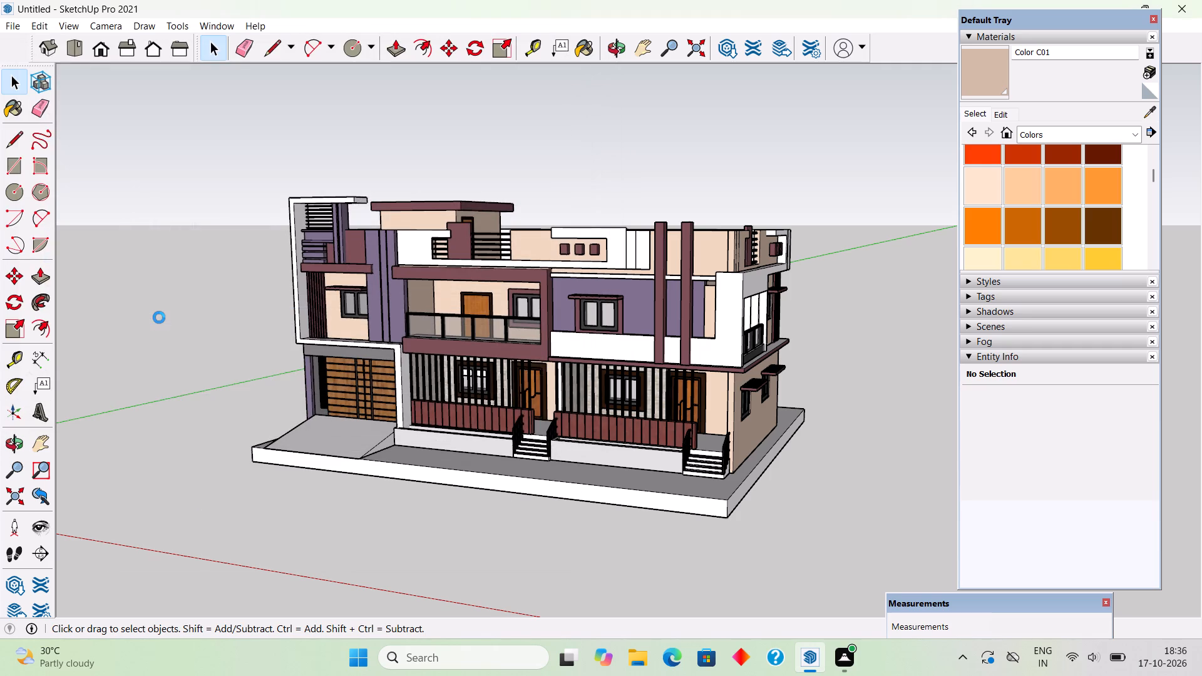